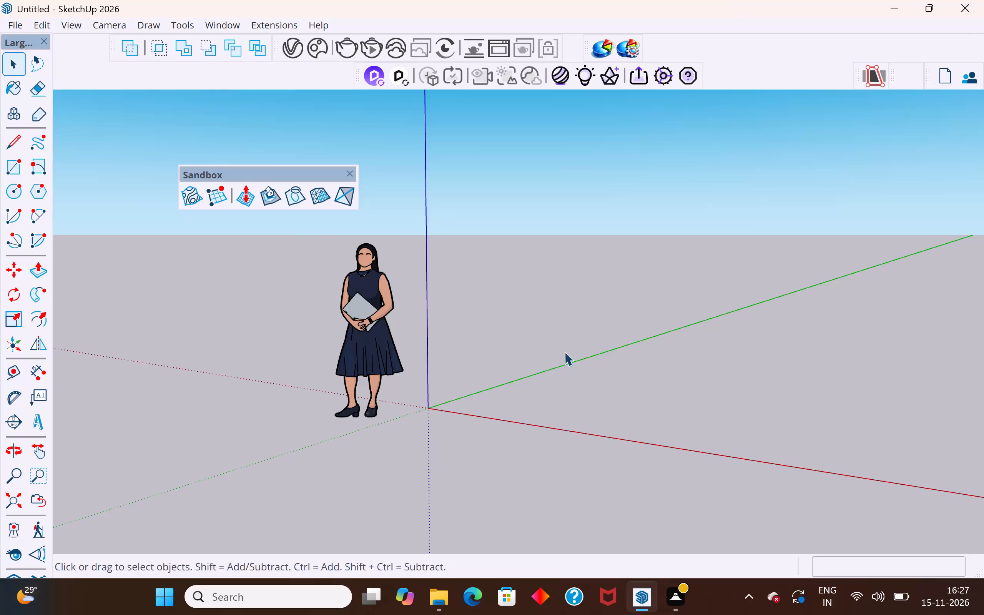
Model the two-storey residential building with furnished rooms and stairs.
Dock the floating Sandbox toolbar at the start of the lower toolbar row and shift the Solid Tools toolbar to the start of the upper row.
left_click_drag(300, 175, 181, 70)
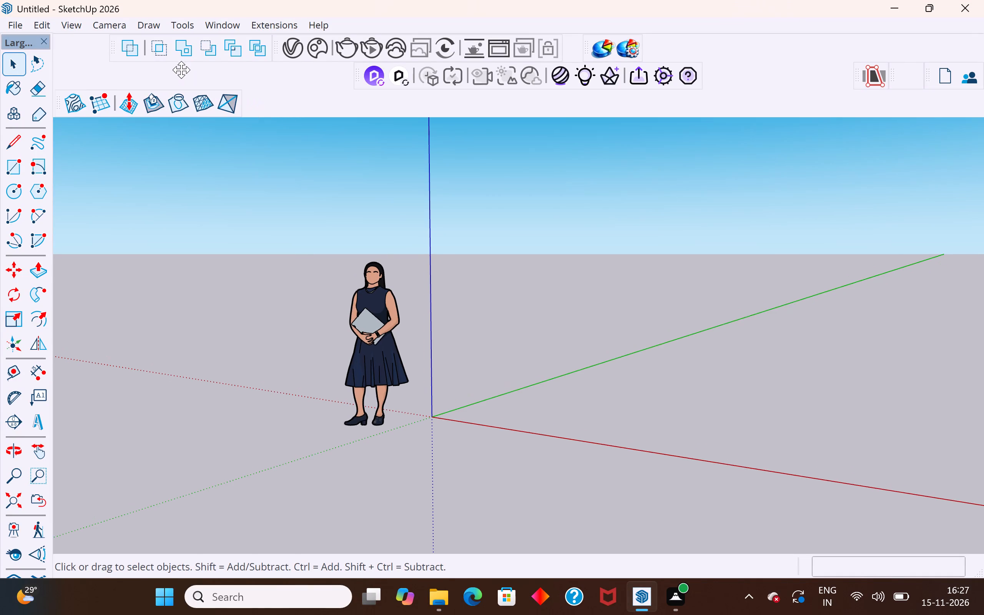
left_click_drag(181, 70, 165, 61)
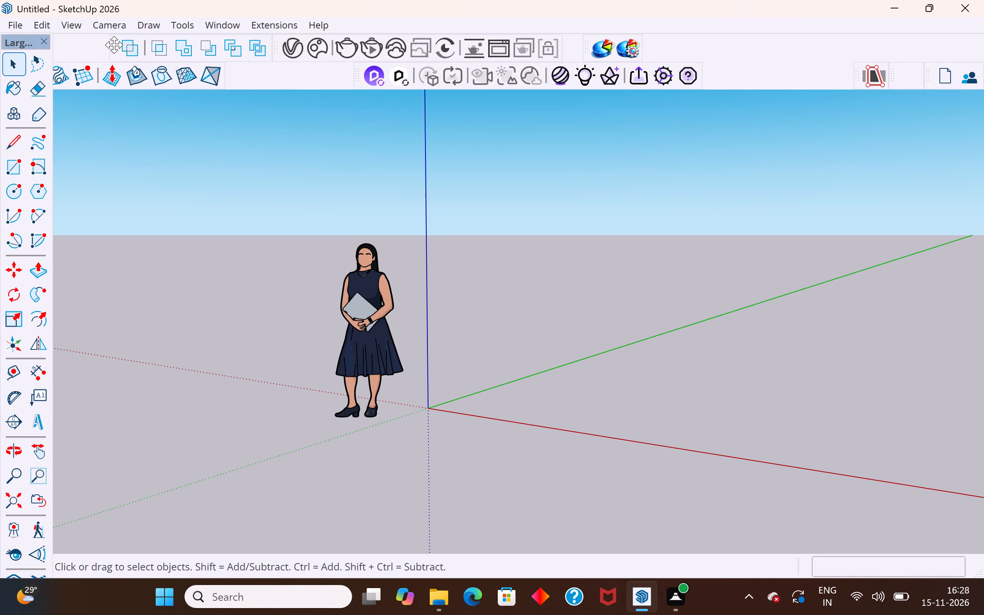
left_click_drag(114, 45, 57, 47)
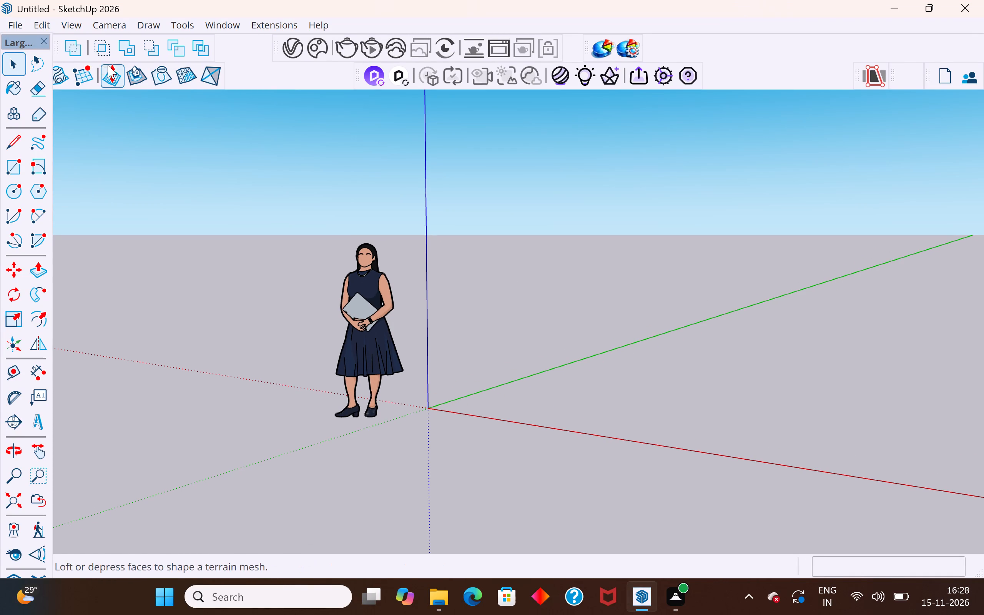
left_click(65, 63)
left_click_drag(66, 64, 98, 60)
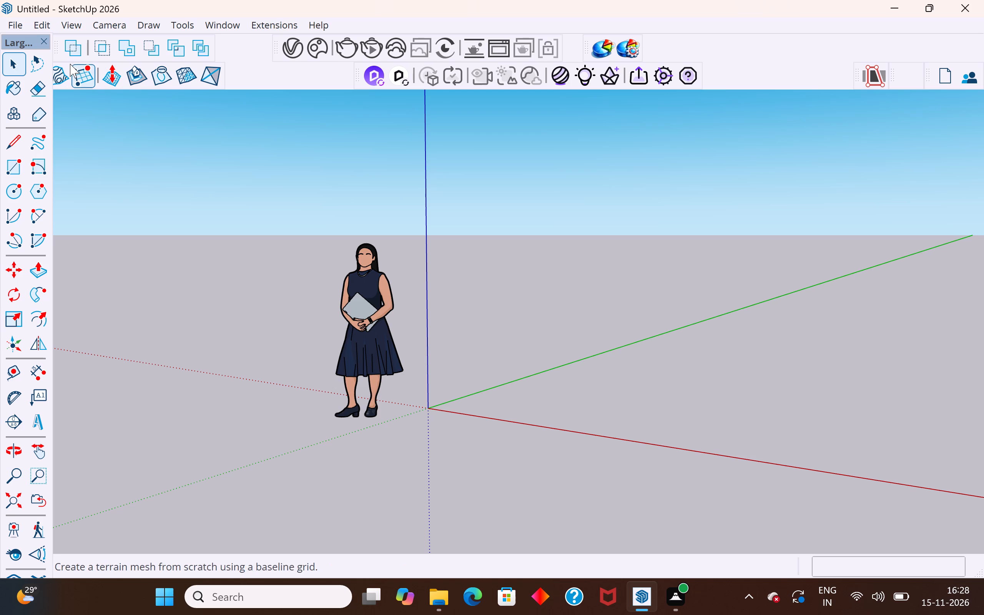
left_click_drag(224, 86, 243, 86)
left_click_drag(221, 86, 239, 86)
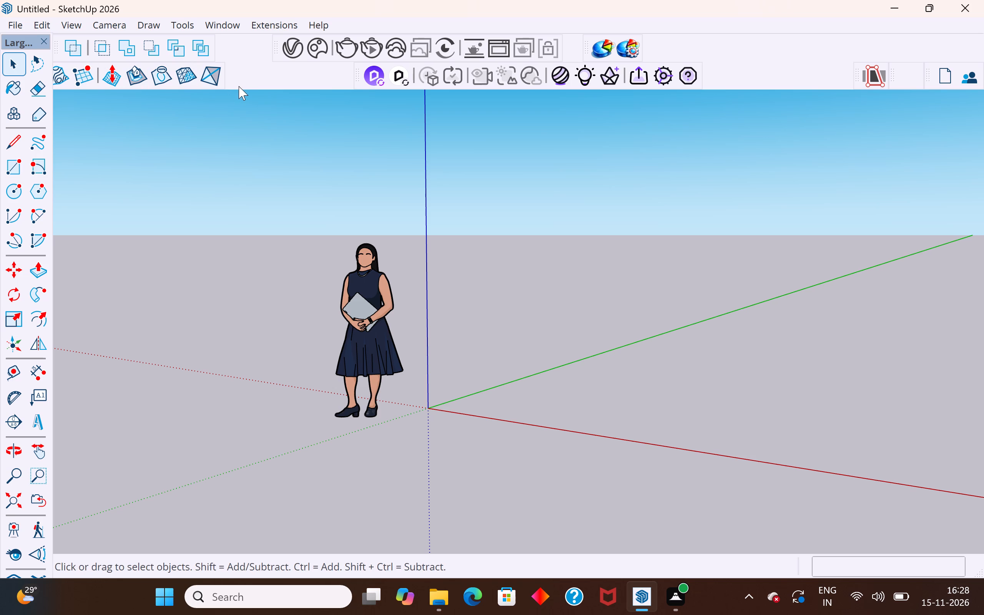
Close the gaps in the toolbar rows by placing the D5 Render toolbar beside Sandbox and the V-Ray toolbar beside Solid Tools.
left_click_drag(359, 73, 236, 78)
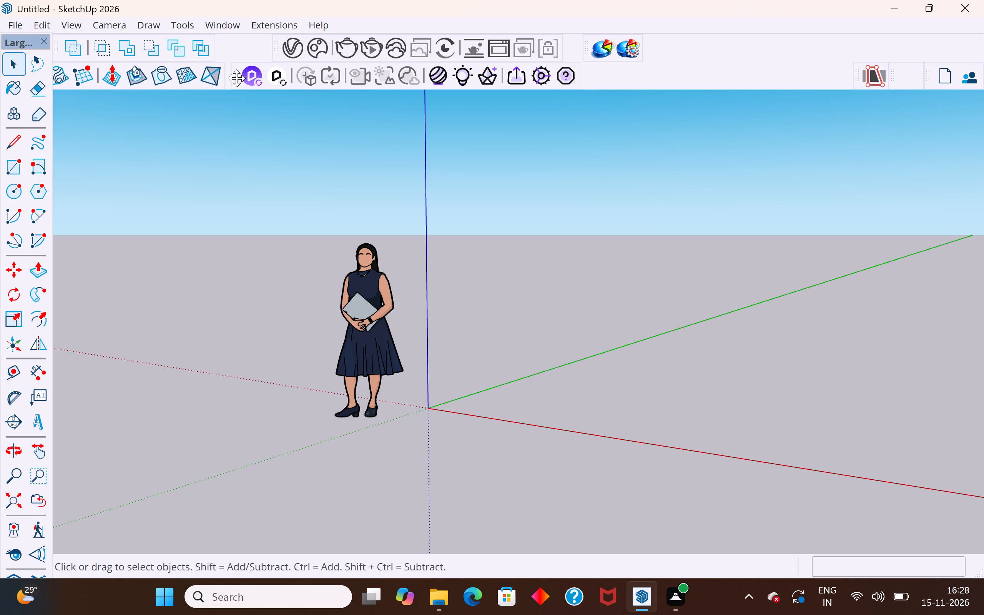
left_click_drag(236, 78, 234, 78)
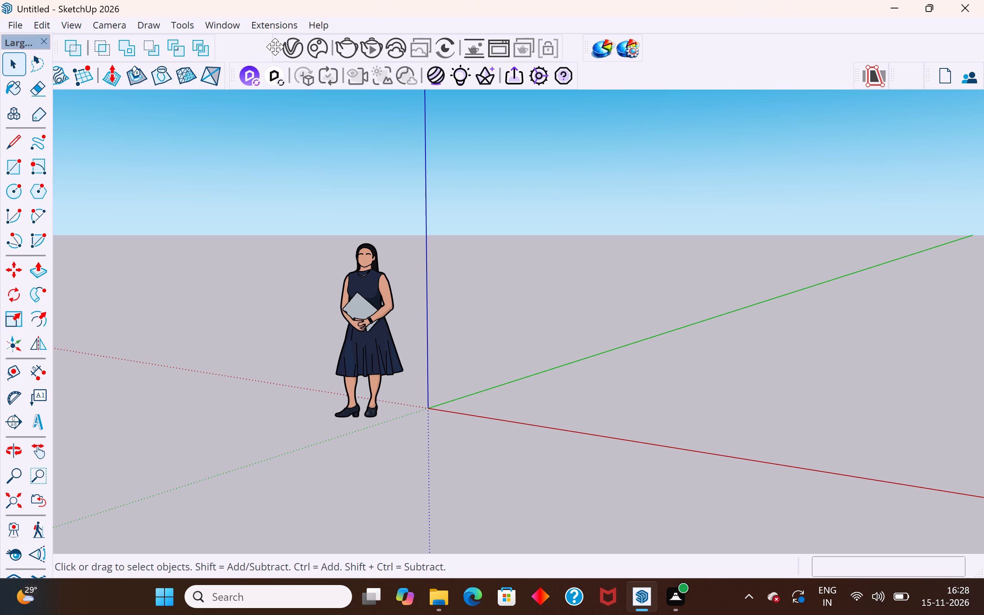
left_click_drag(275, 47, 213, 52)
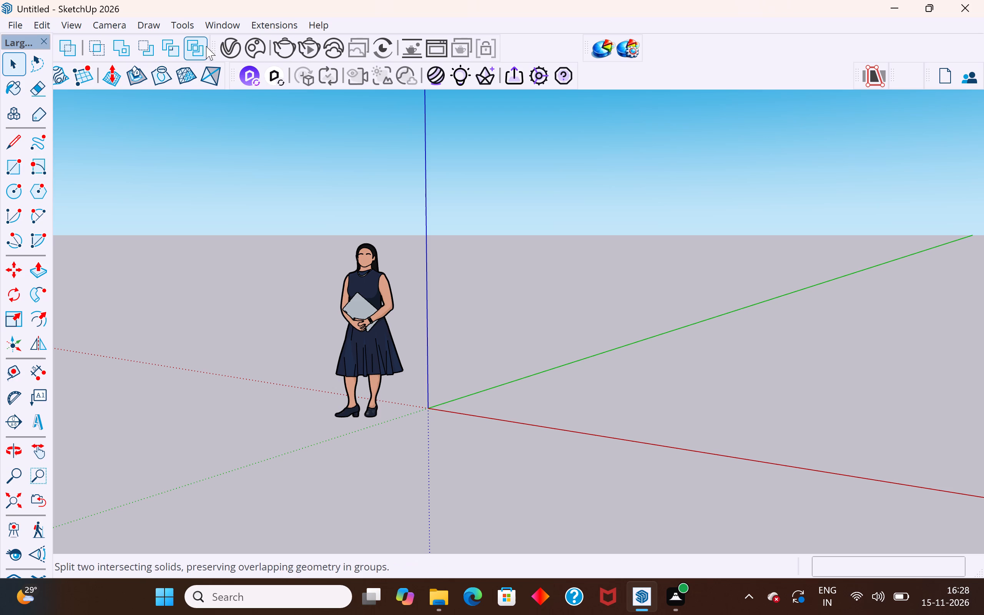
left_click_drag(206, 39, 224, 40)
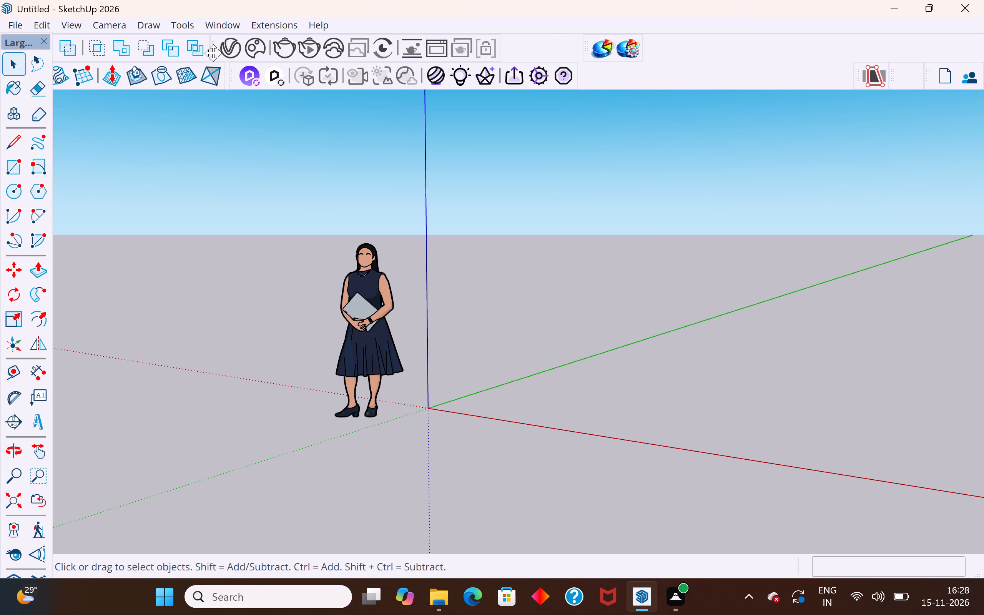
left_click_drag(213, 53, 276, 50)
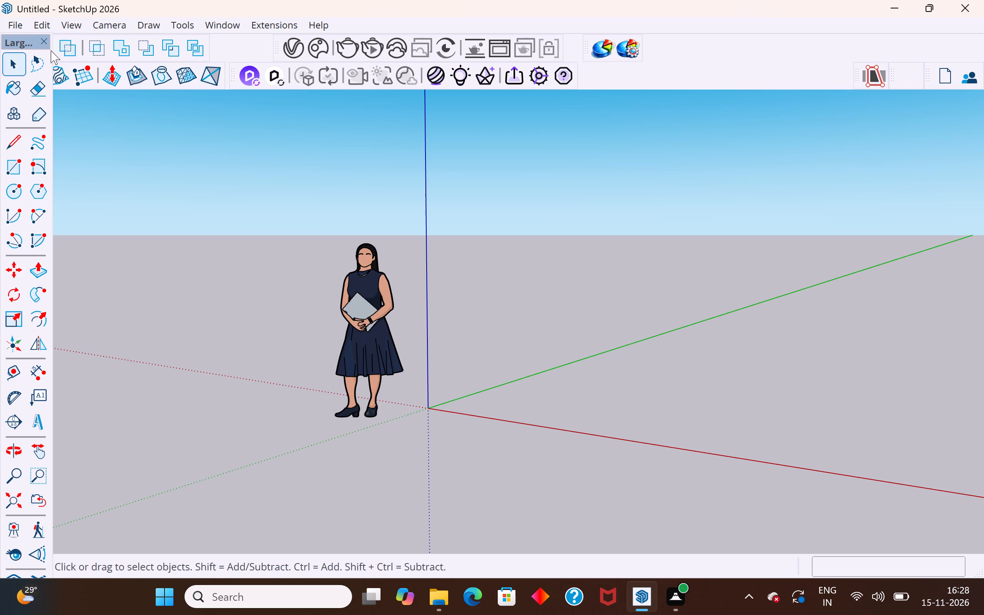
left_click_drag(55, 50, 87, 53)
left_click_drag(84, 50, 77, 50)
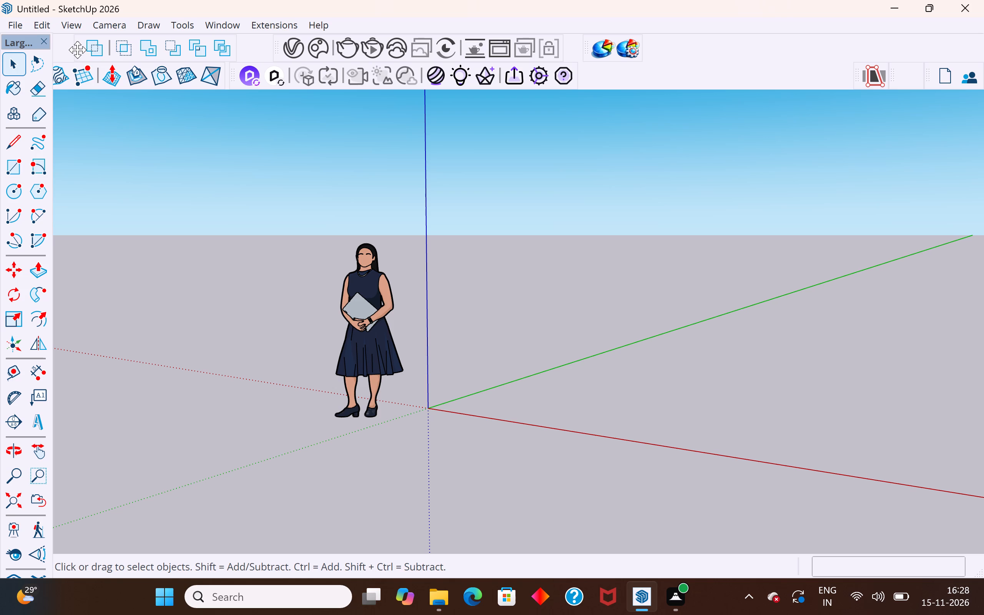
left_click_drag(77, 50, 62, 53)
left_click_drag(280, 46, 250, 46)
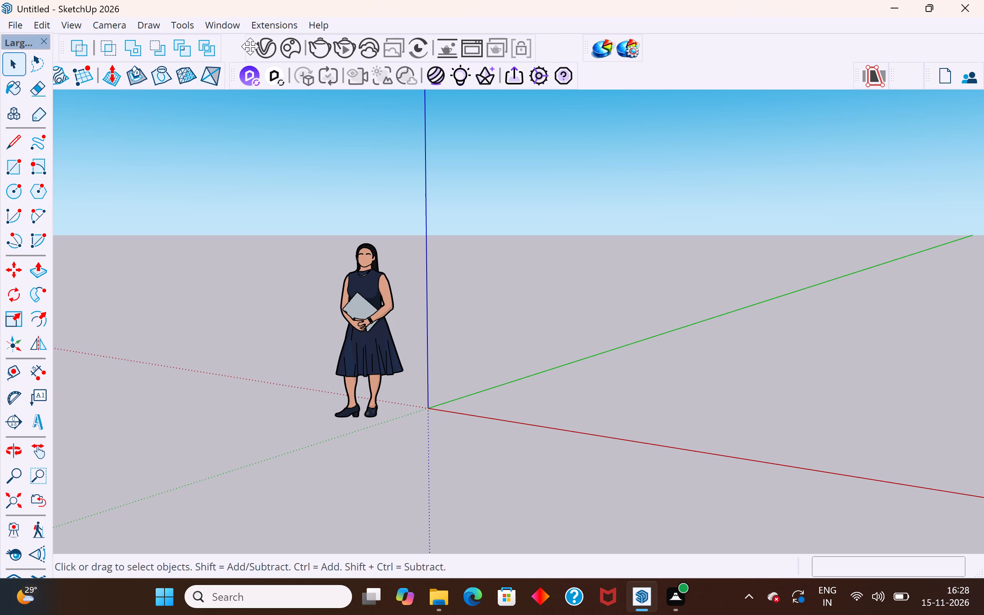
left_click_drag(250, 46, 228, 46)
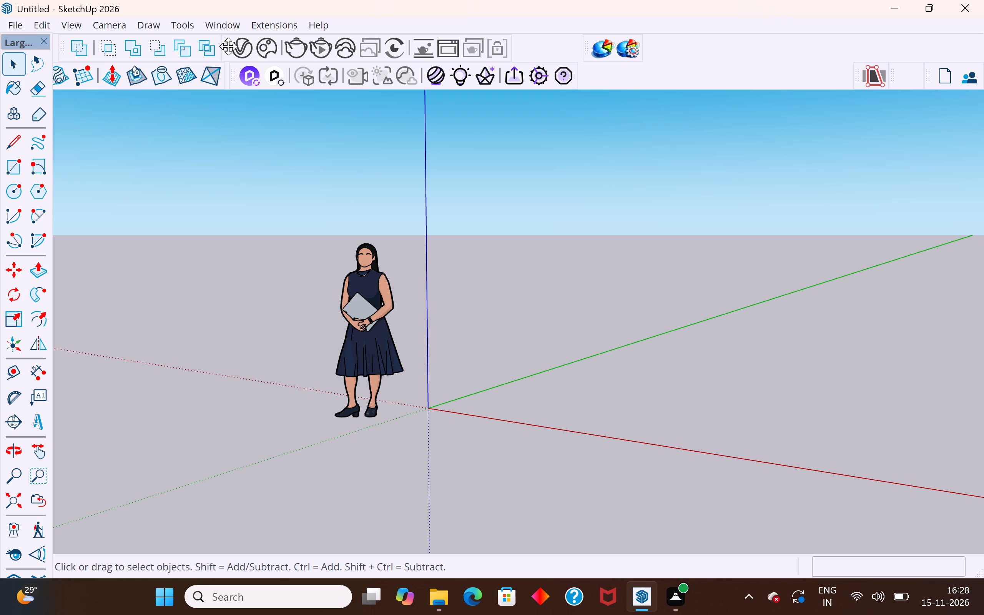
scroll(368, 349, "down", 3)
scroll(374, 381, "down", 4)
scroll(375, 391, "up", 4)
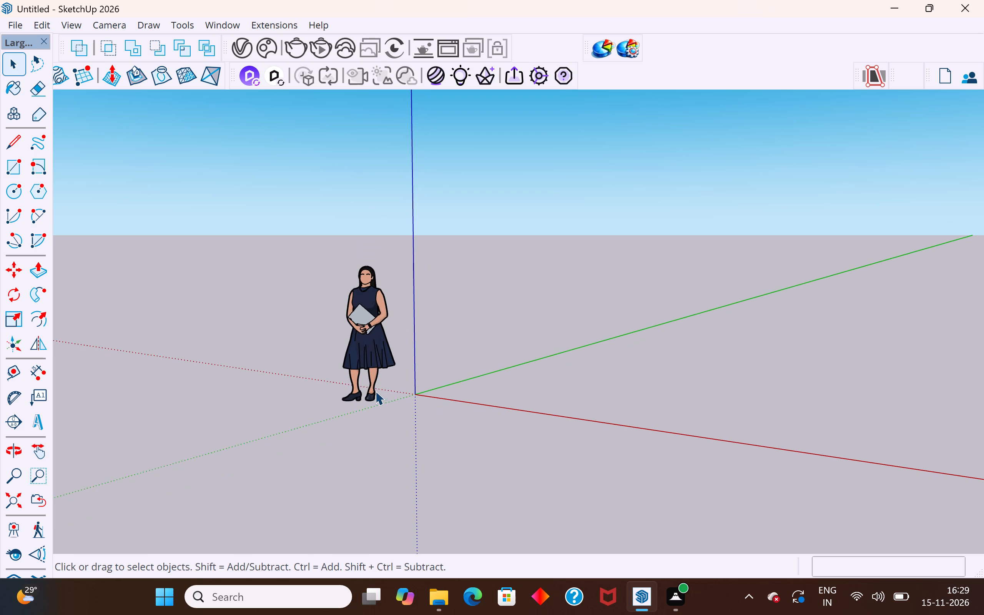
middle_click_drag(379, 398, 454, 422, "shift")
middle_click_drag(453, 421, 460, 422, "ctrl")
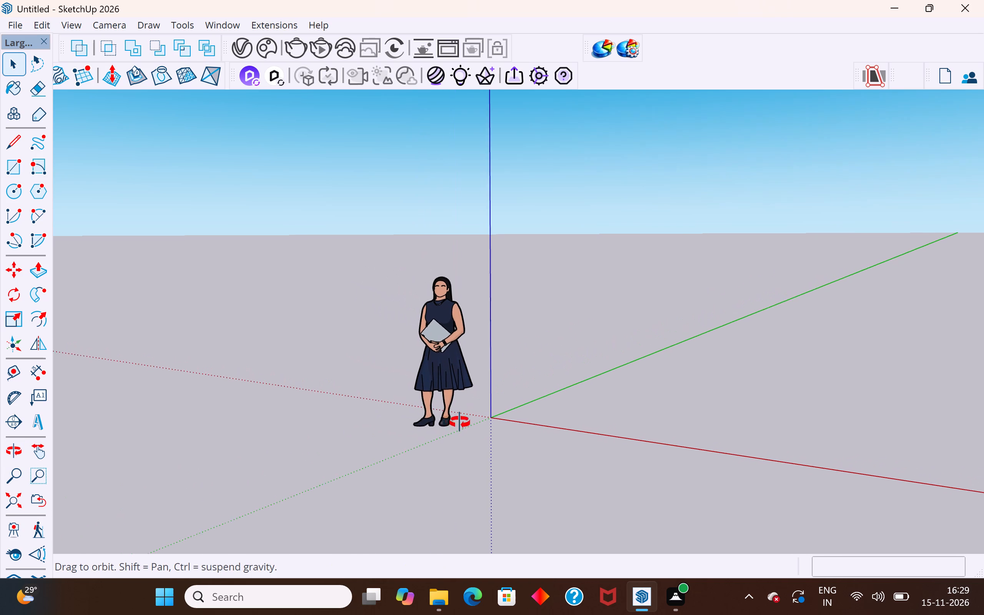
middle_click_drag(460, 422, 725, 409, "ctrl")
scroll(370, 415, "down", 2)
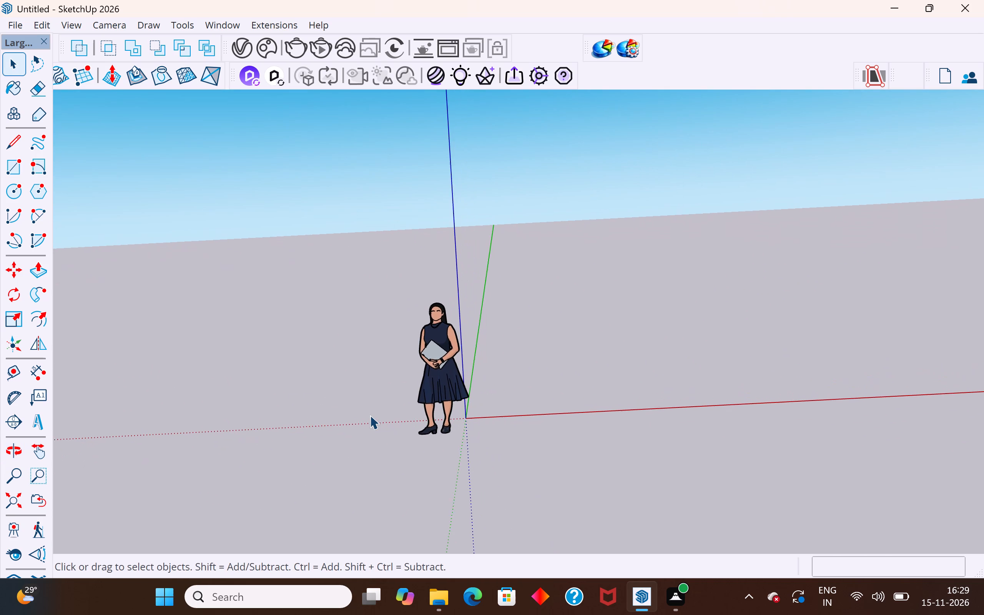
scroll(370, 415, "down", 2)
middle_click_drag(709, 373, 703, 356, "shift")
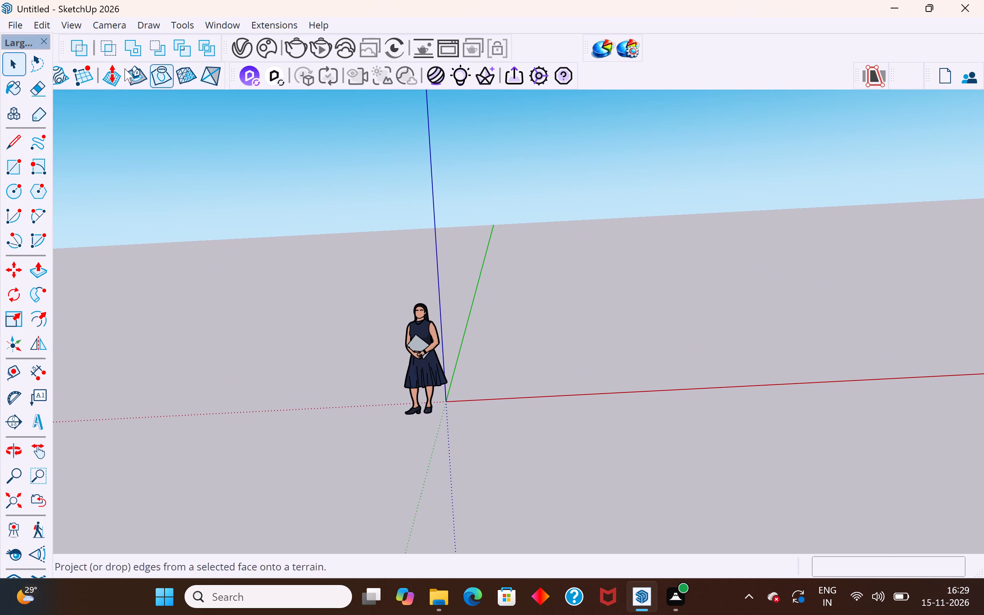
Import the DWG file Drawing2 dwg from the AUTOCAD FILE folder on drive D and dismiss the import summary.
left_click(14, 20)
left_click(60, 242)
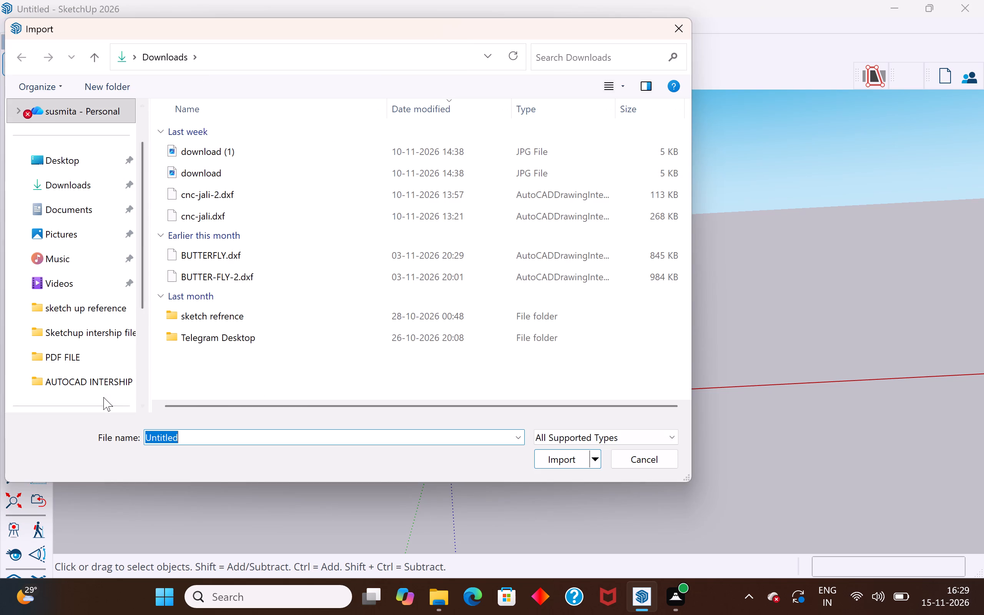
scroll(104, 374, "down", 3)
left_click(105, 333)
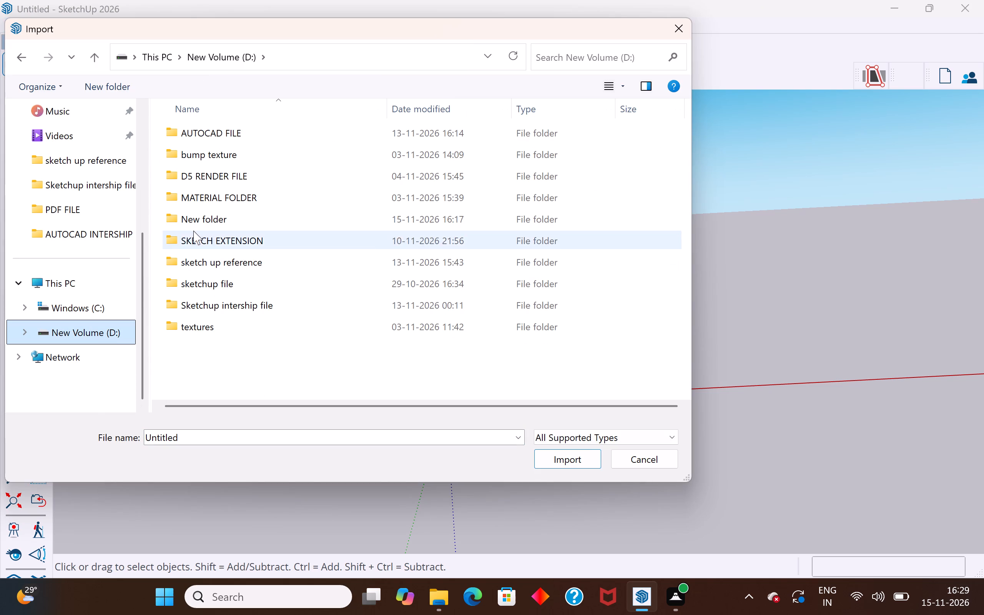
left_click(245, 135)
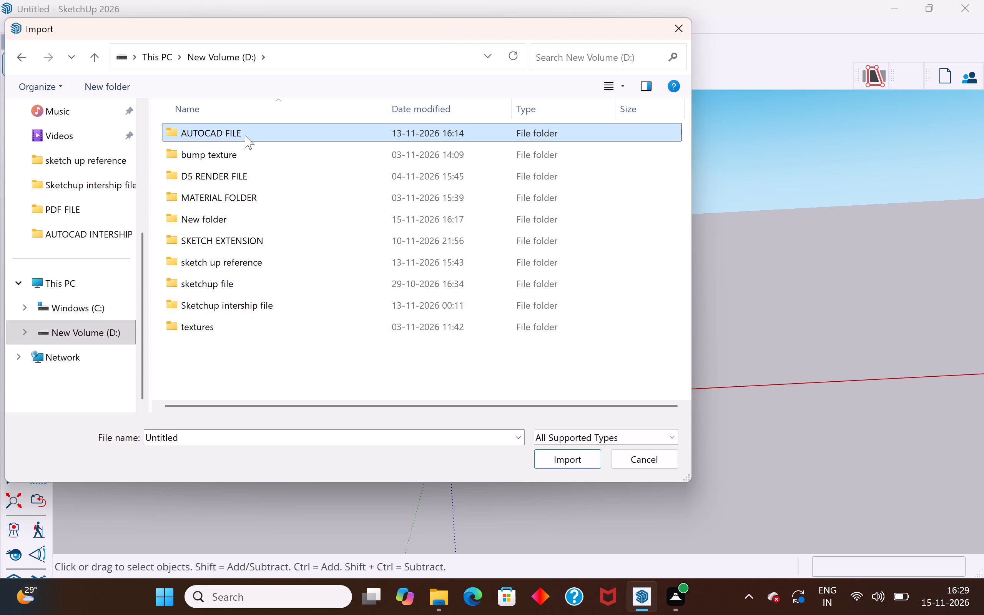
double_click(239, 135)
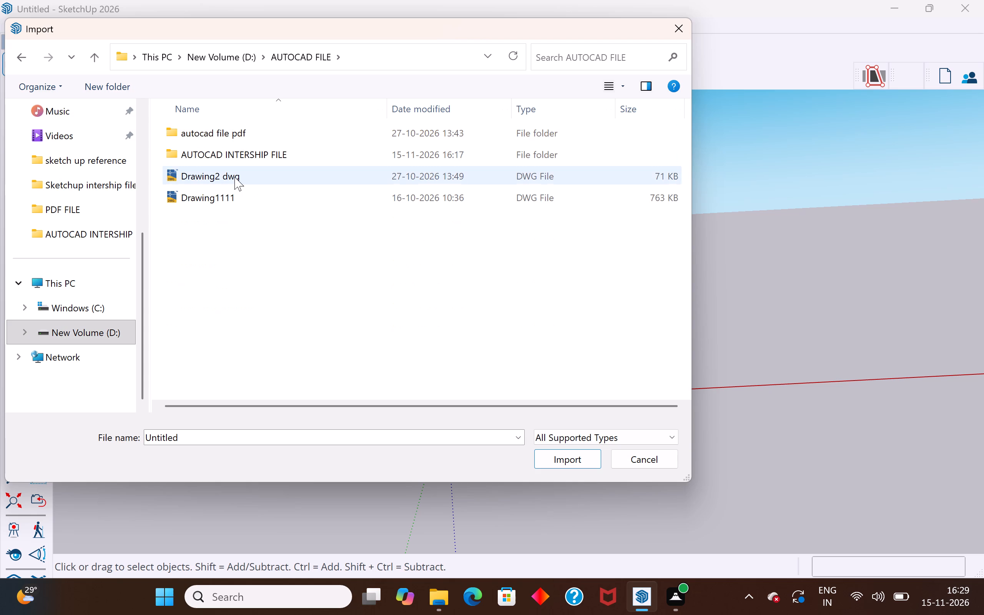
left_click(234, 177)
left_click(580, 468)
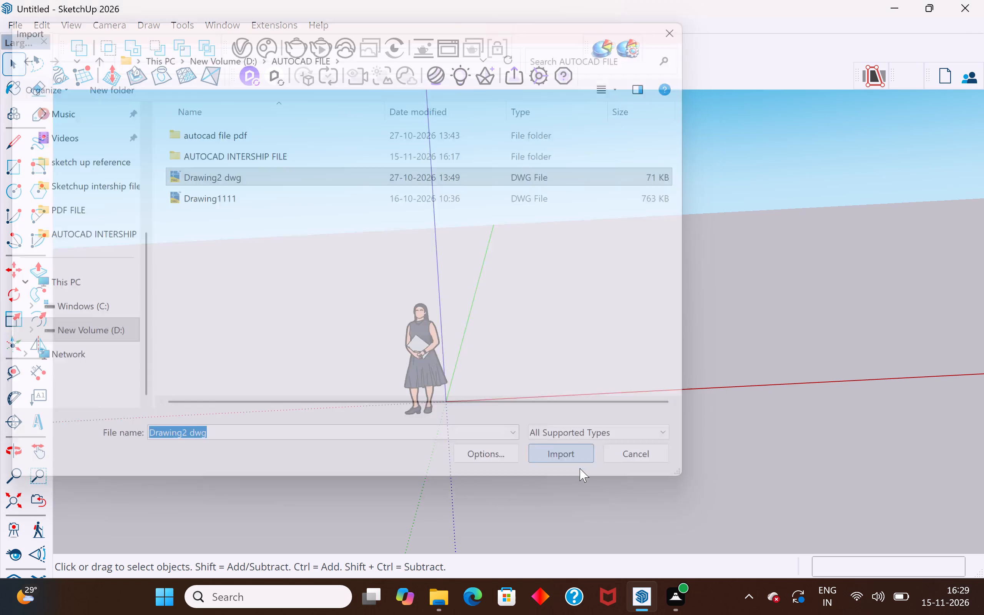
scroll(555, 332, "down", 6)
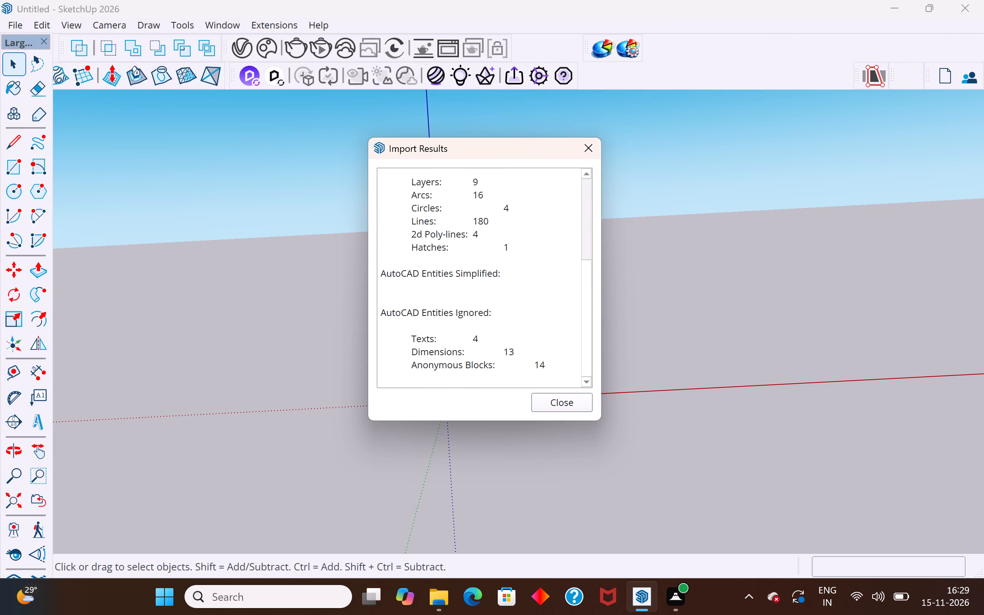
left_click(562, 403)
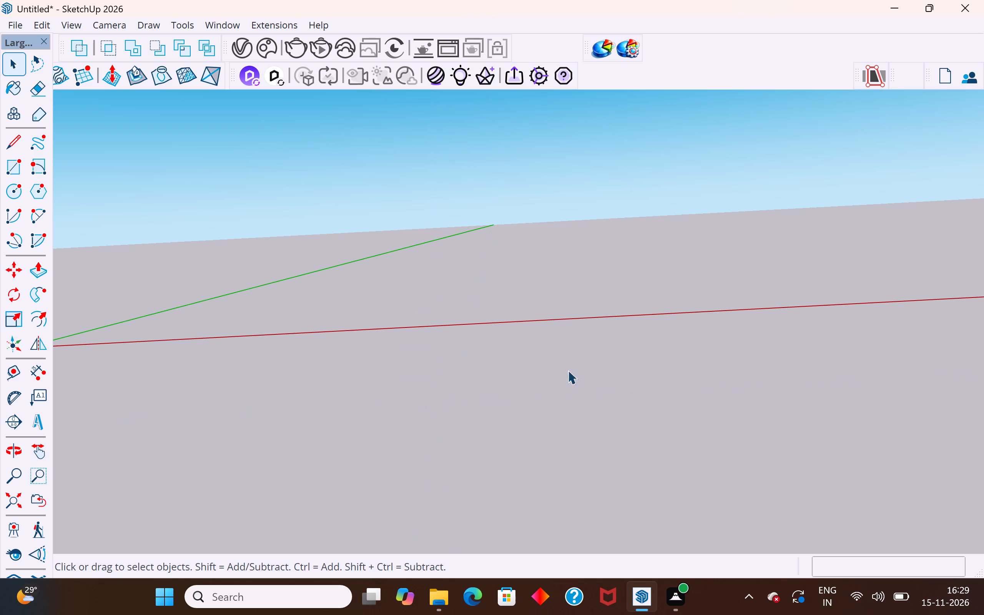
Examine the model space around the origin for the imported drawing.
scroll(715, 331, "down", 3)
scroll(267, 355, "up", 8)
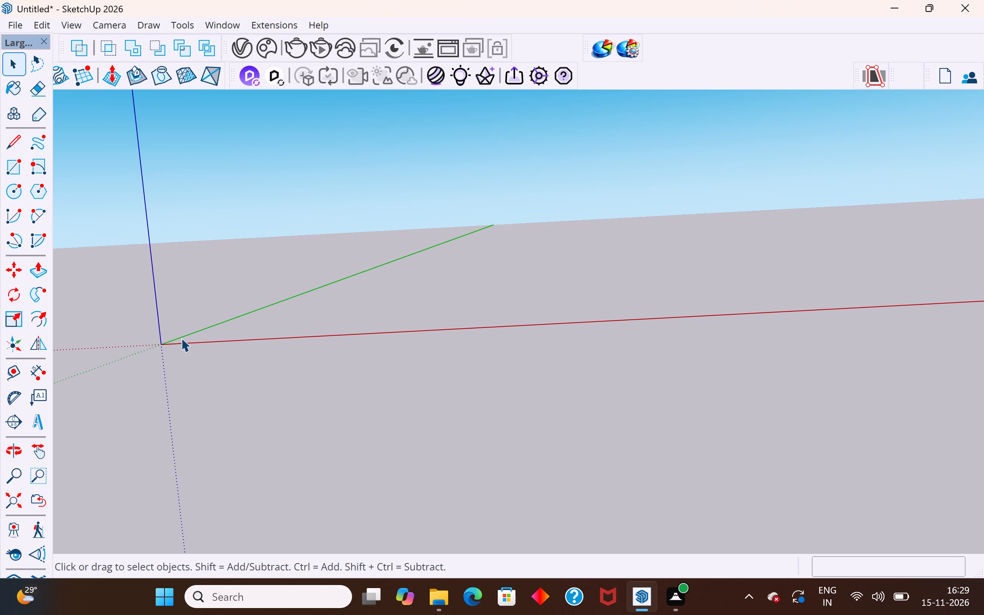
scroll(181, 338, "up", 4)
scroll(158, 343, "down", 8)
scroll(592, 403, "down", 20)
scroll(592, 403, "down", 3)
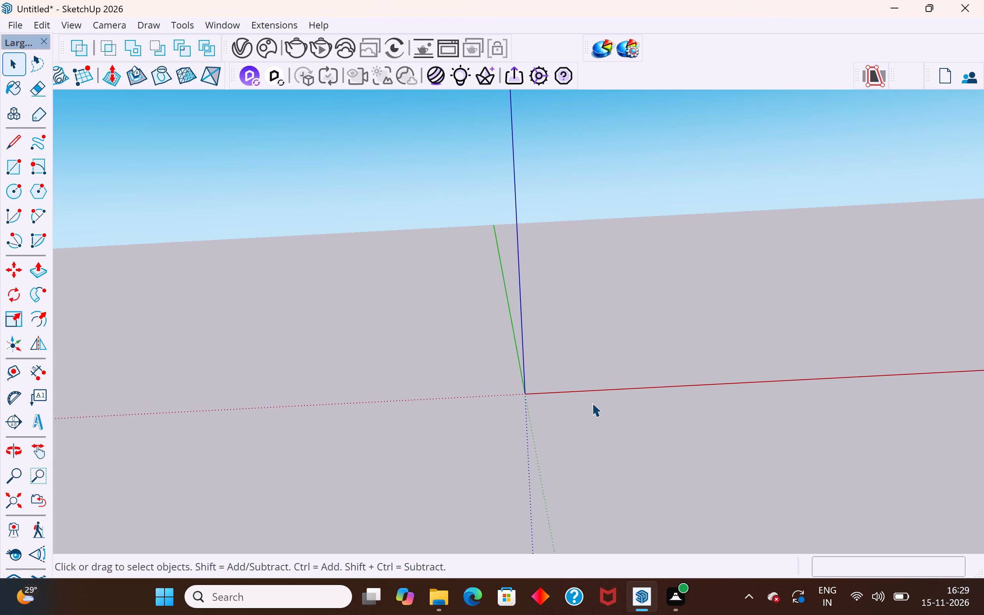
scroll(592, 403, "down", 18)
scroll(592, 403, "down", 16)
middle_click_drag(746, 382, 807, 434)
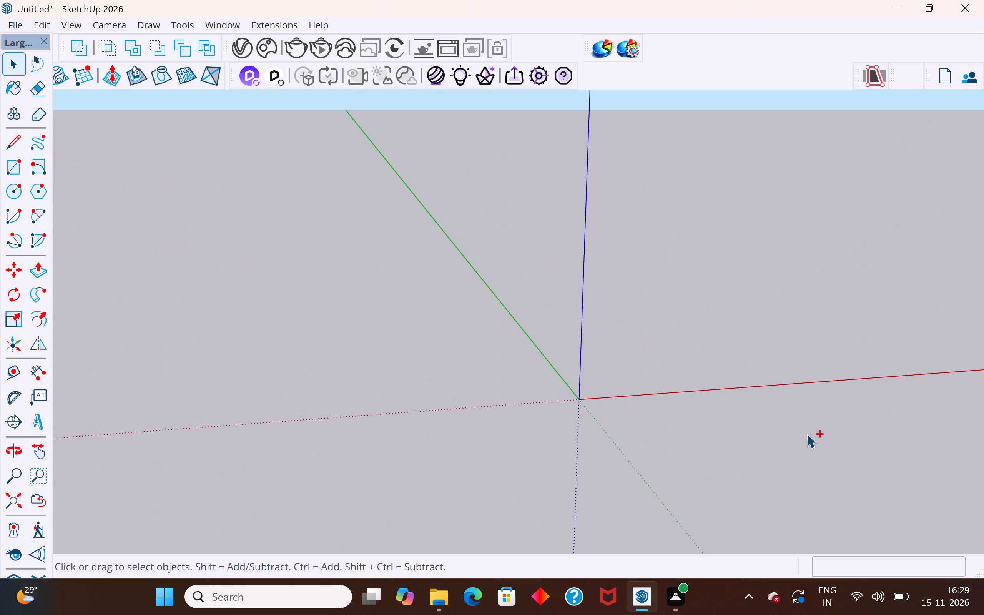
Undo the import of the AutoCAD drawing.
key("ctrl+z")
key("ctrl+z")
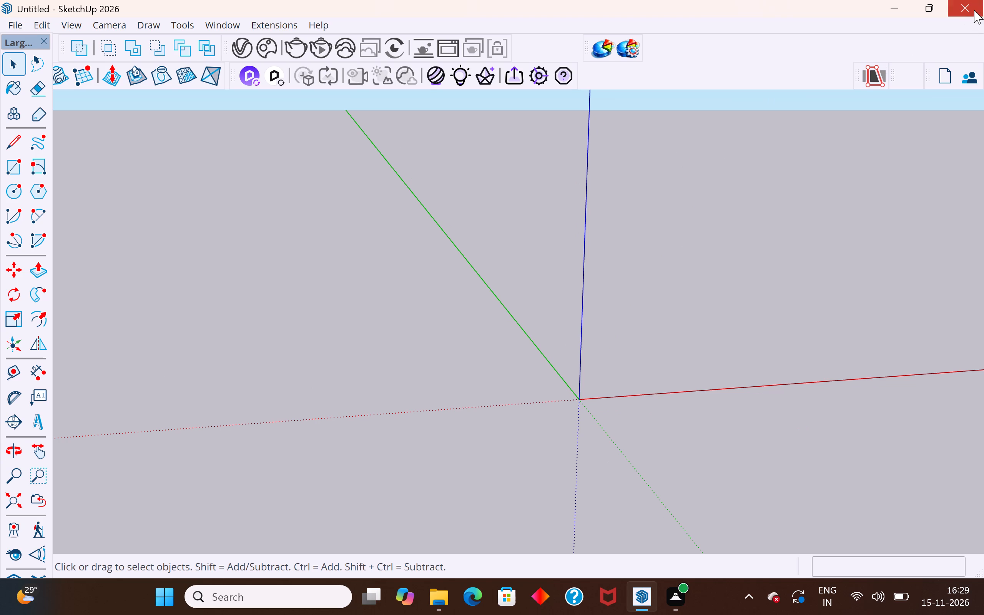
Close the untitled SketchUp model window.
left_click(976, 7)
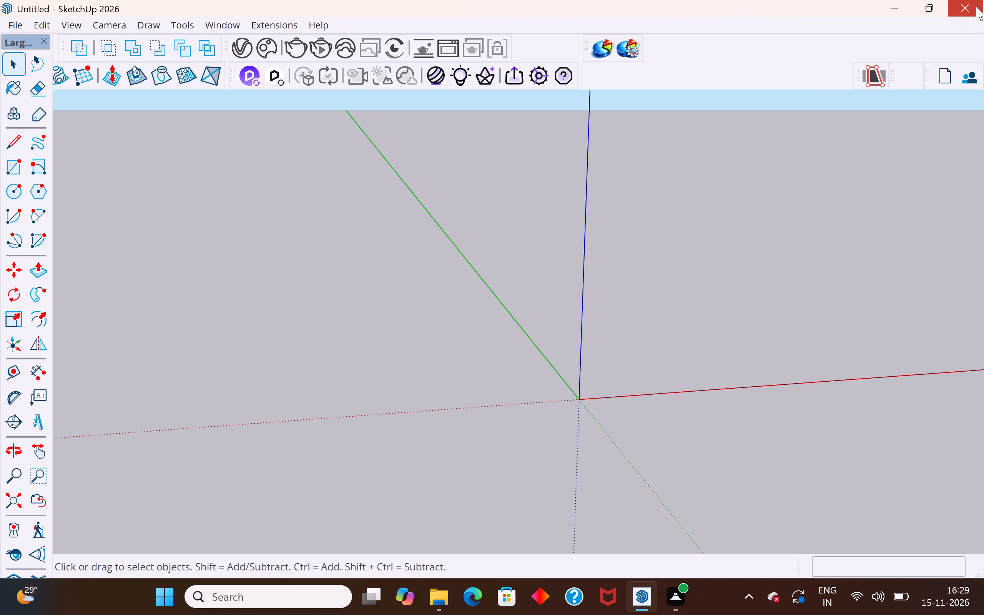
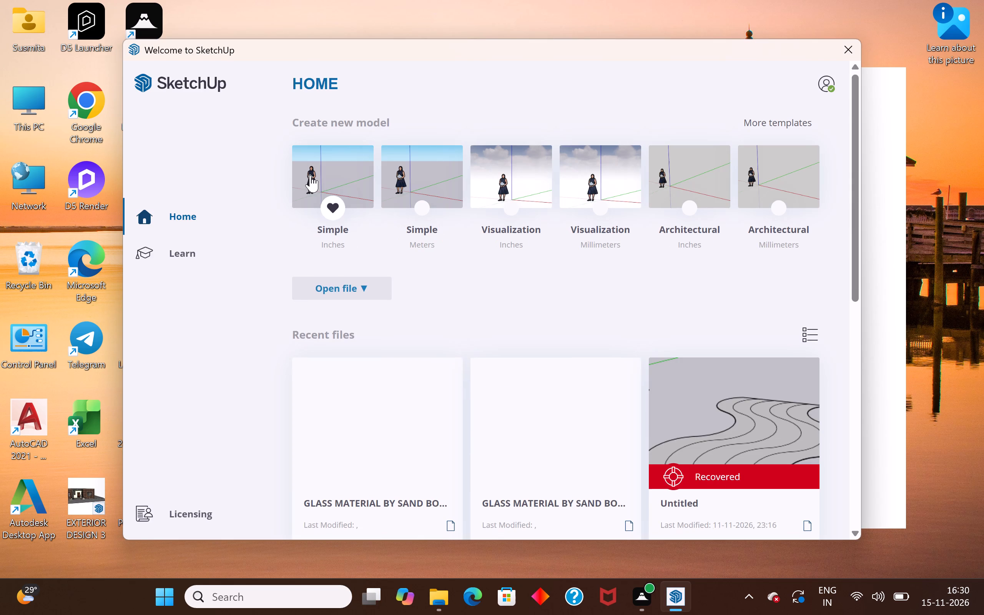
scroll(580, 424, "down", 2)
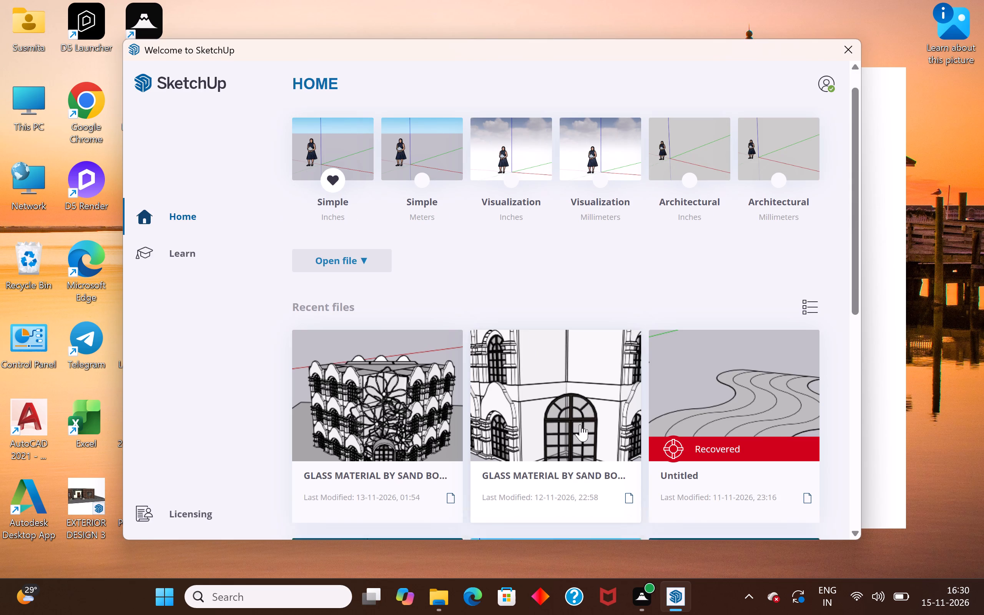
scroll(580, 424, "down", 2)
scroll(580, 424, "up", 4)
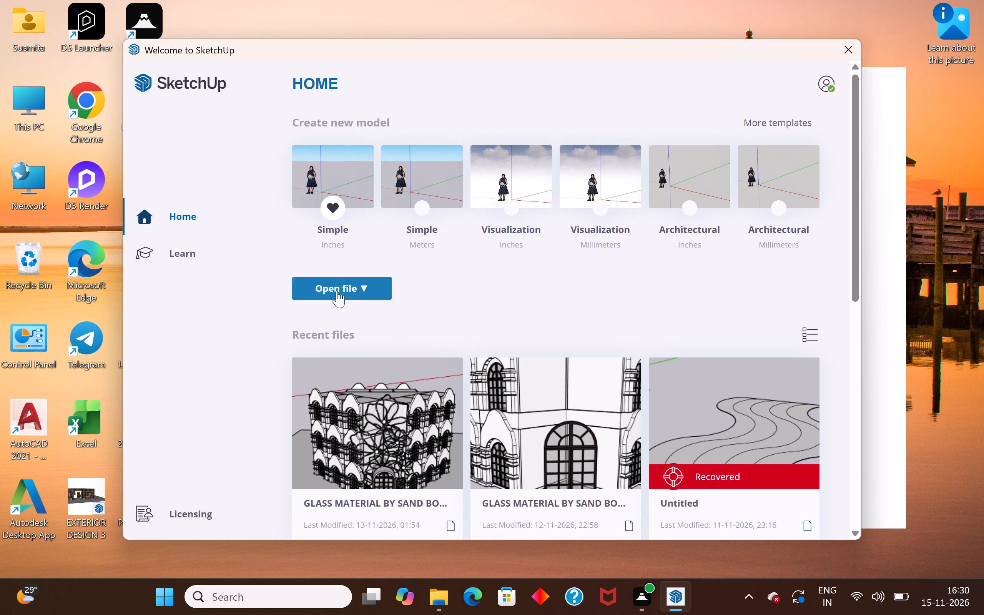
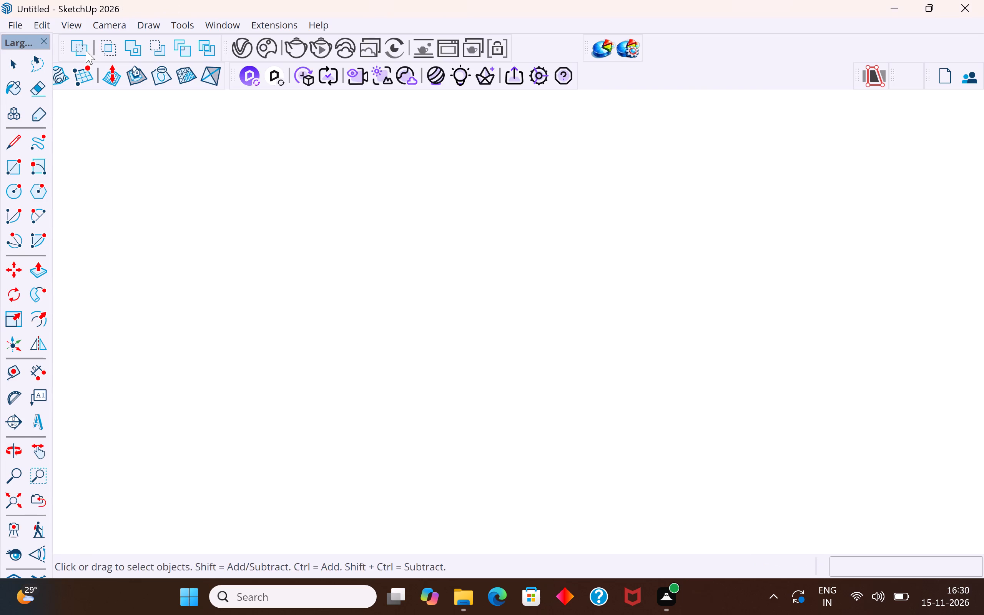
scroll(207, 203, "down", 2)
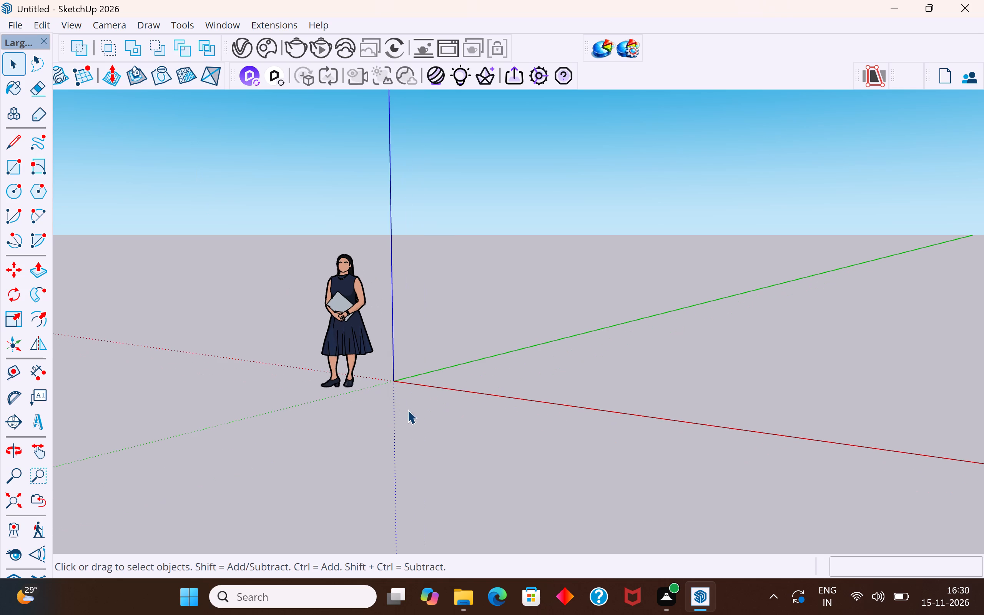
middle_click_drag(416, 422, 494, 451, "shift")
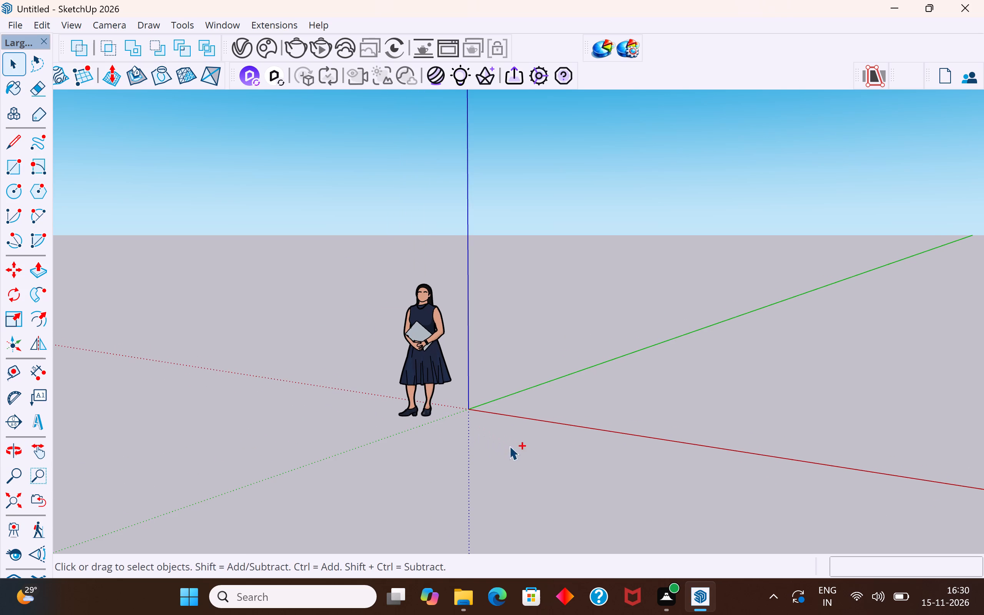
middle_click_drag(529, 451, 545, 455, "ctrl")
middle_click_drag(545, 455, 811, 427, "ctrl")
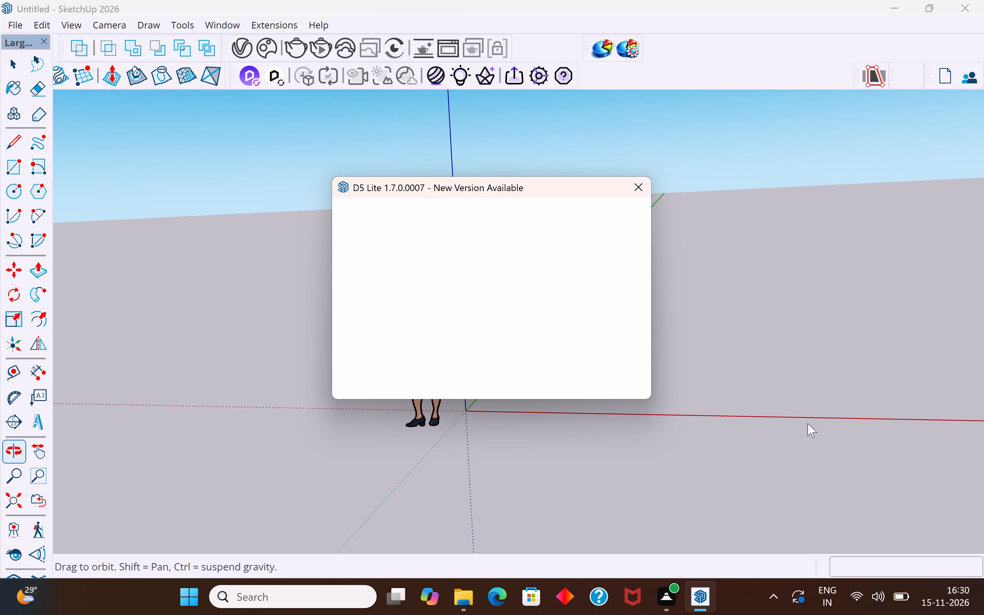
Dismiss the D5 Lite new-version notice.
left_click(582, 354)
left_click(922, 562)
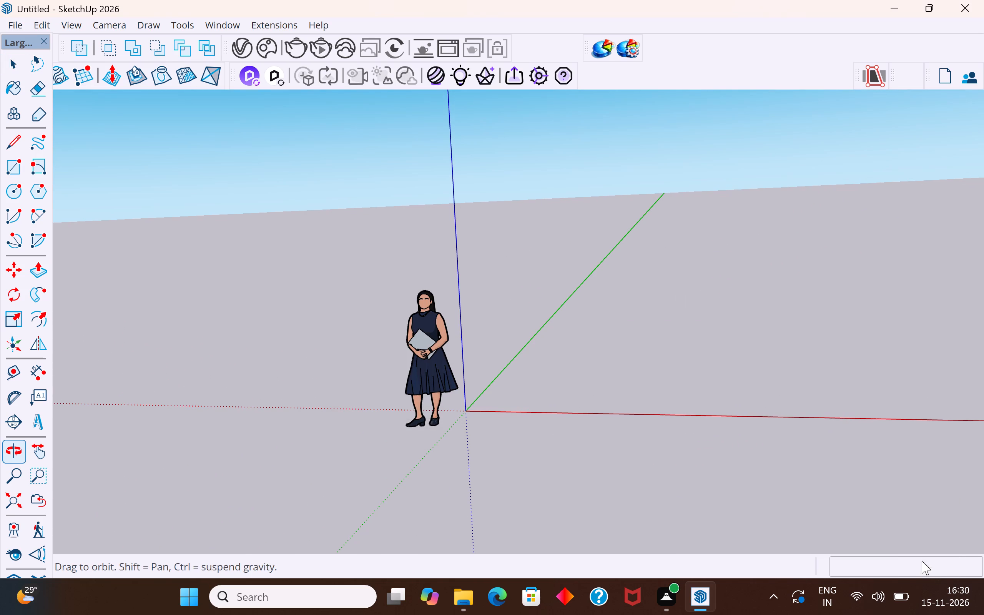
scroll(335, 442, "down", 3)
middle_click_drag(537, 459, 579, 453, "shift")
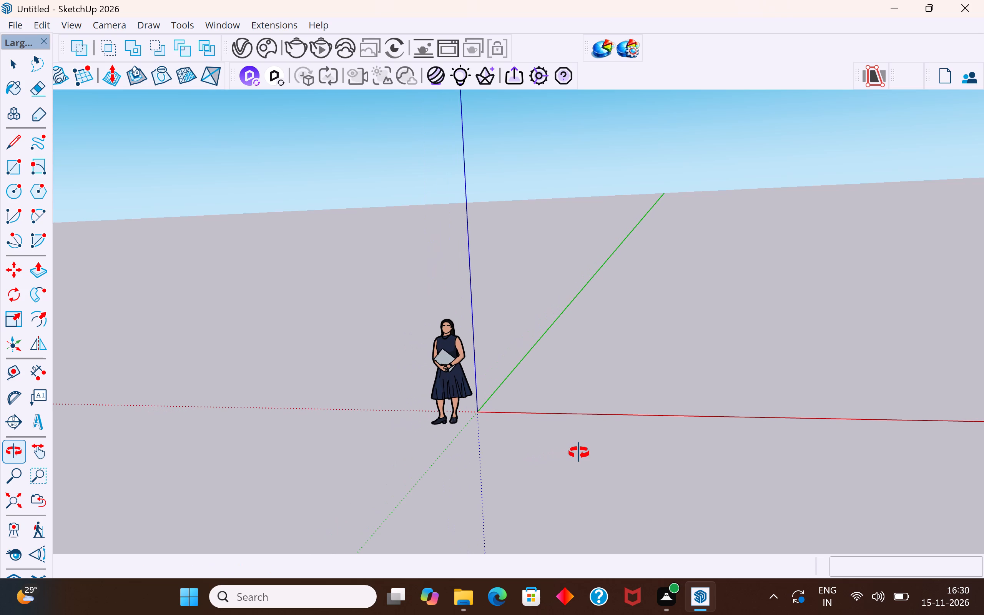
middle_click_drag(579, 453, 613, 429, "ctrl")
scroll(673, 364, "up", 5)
Import the DWG drawing ISOMATRIC BUILDING 1 from drive D's AUTOCAD INTERSHIP FILE folder, using inches and including materials.
left_click(17, 25)
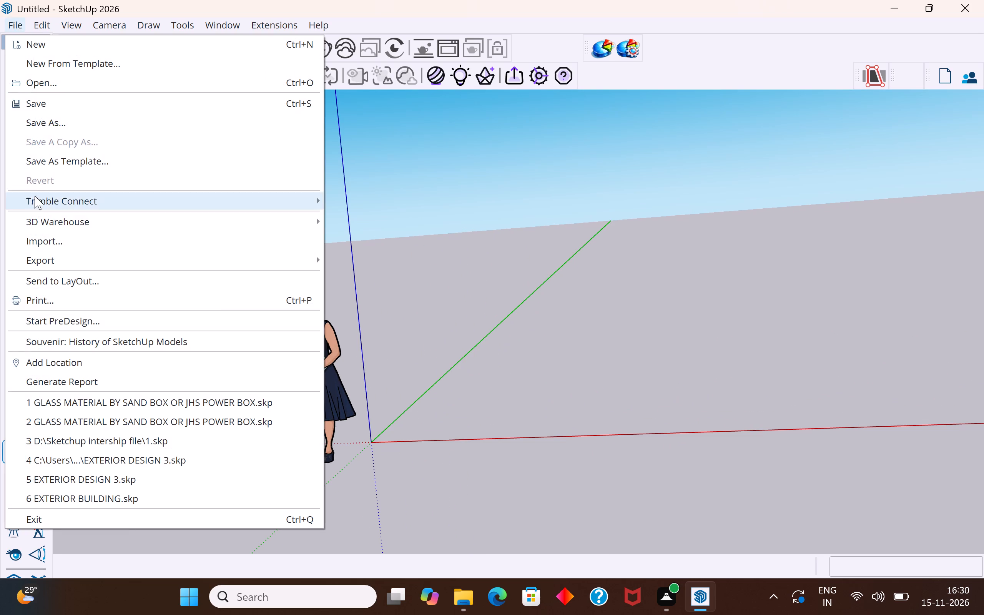
left_click(38, 238)
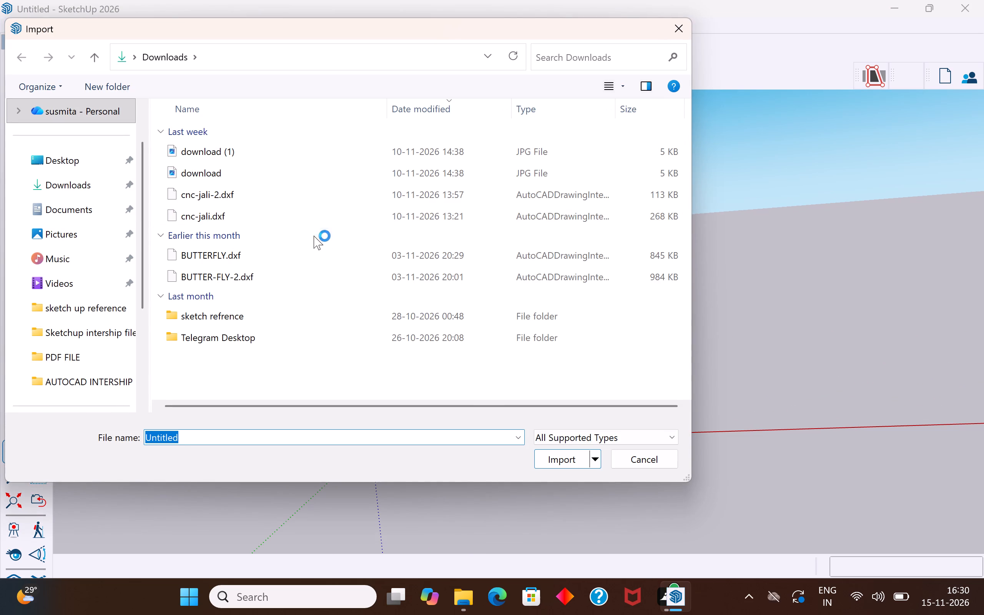
scroll(99, 382, "down", 3)
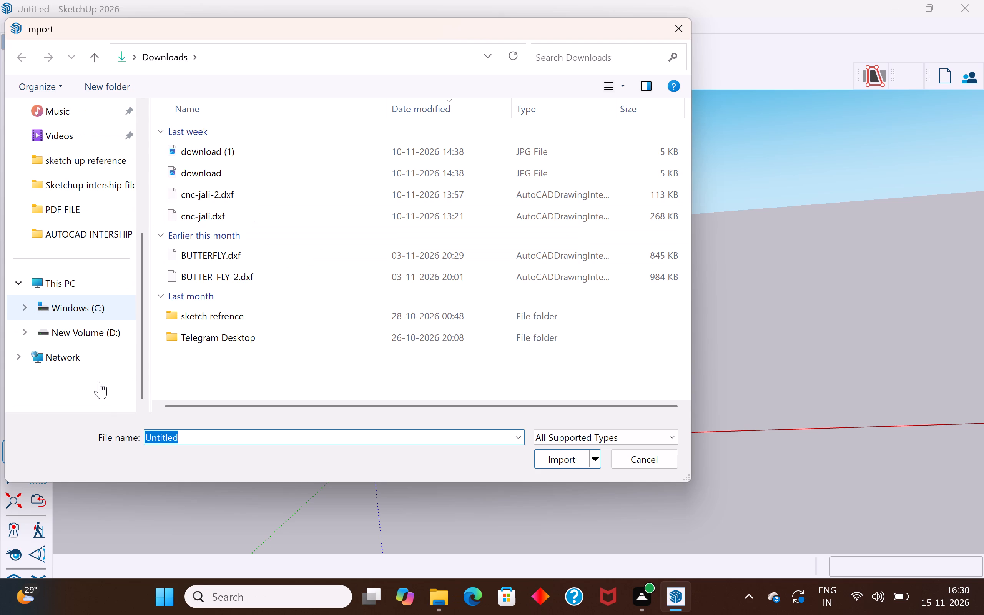
left_click(105, 314)
left_click(105, 331)
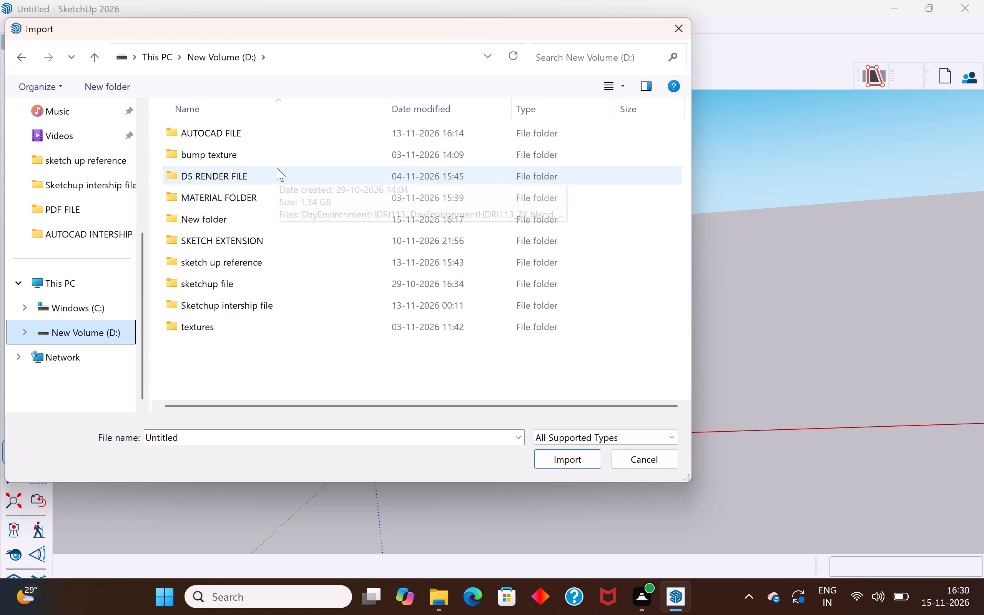
left_click(255, 134)
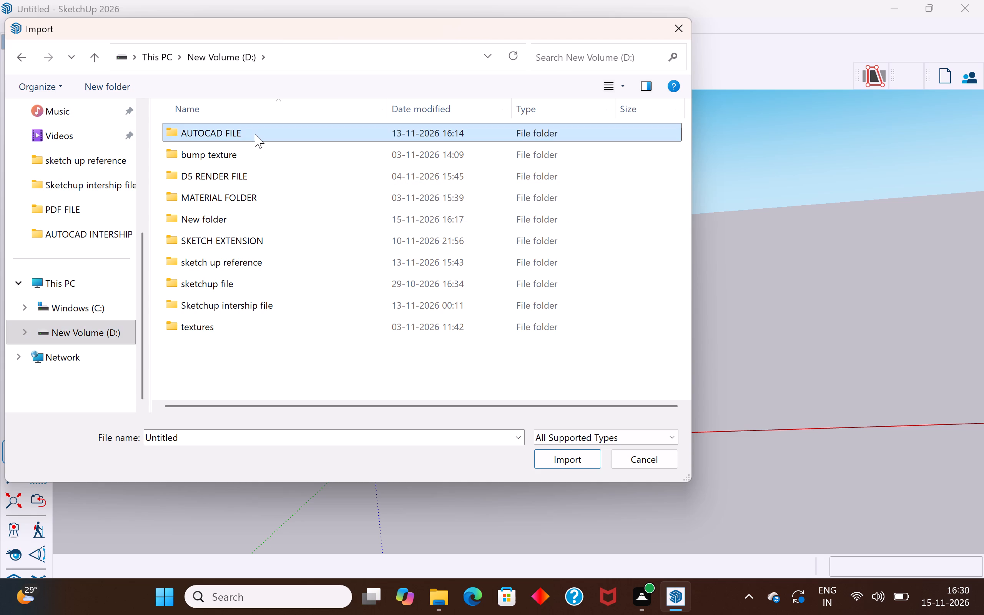
left_click(255, 134)
double_click(255, 134)
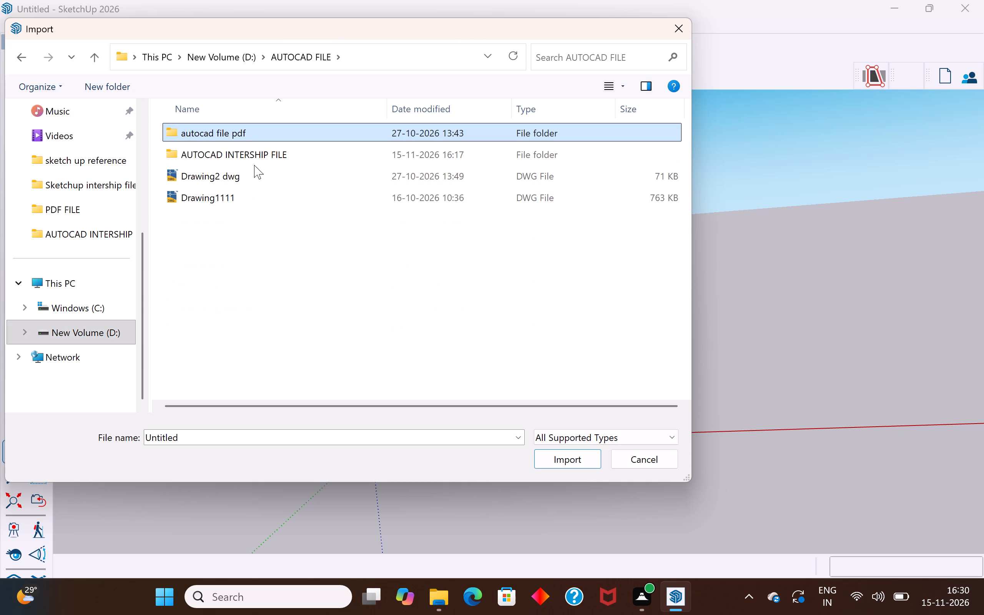
double_click(267, 153)
left_click(278, 133)
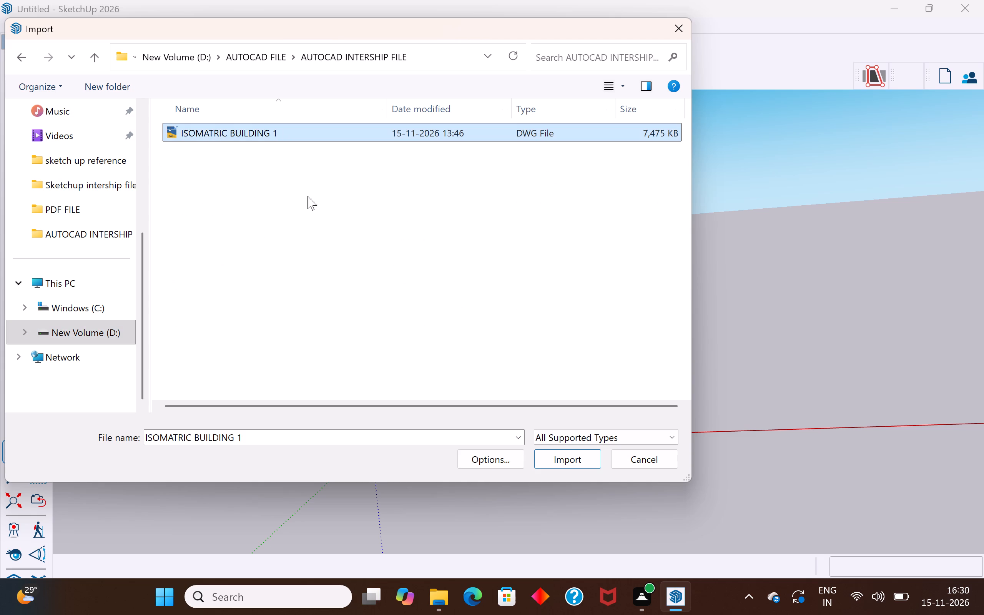
left_click(479, 460)
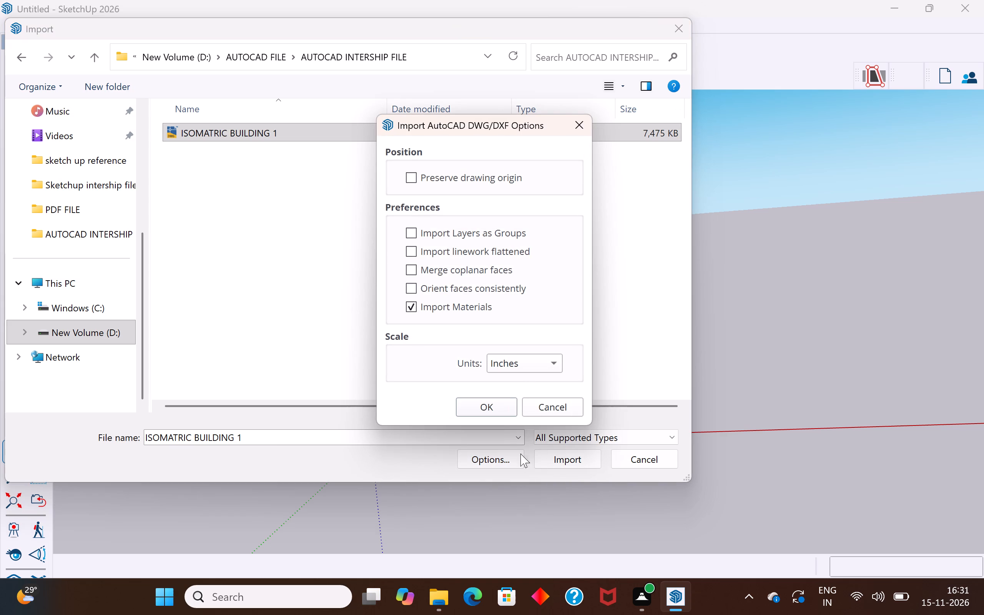
left_click(501, 414)
left_click(573, 467)
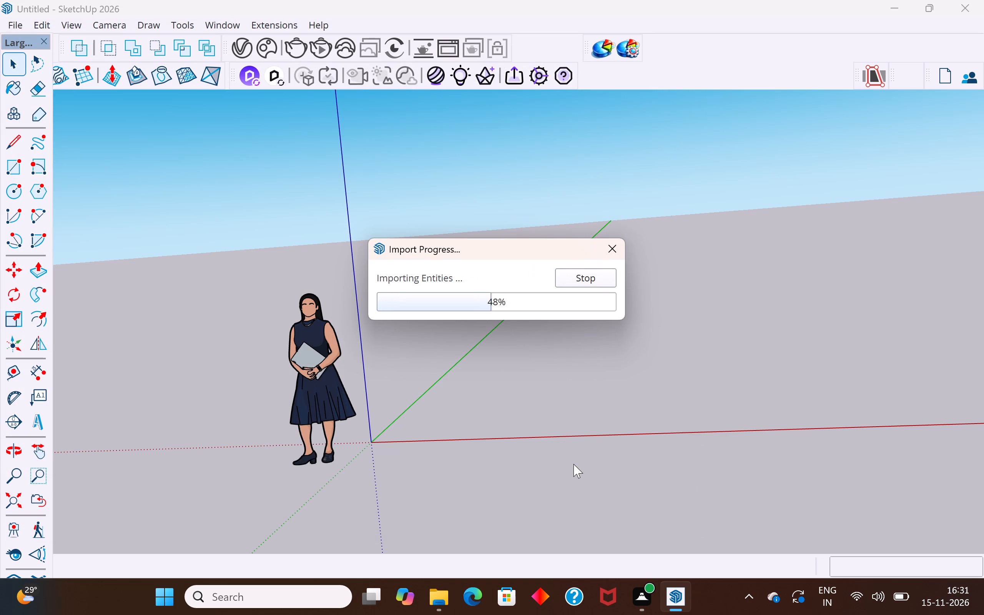
left_click(570, 402)
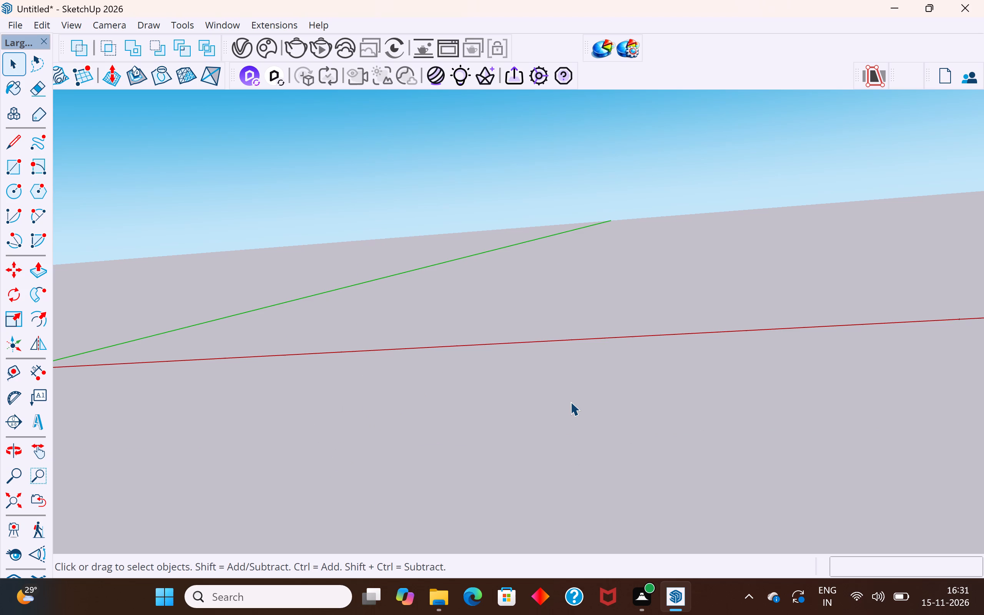
Examine the model space around the origin from several angles to locate the imported building drawing.
scroll(570, 402, "down", 5)
scroll(570, 402, "down", 20)
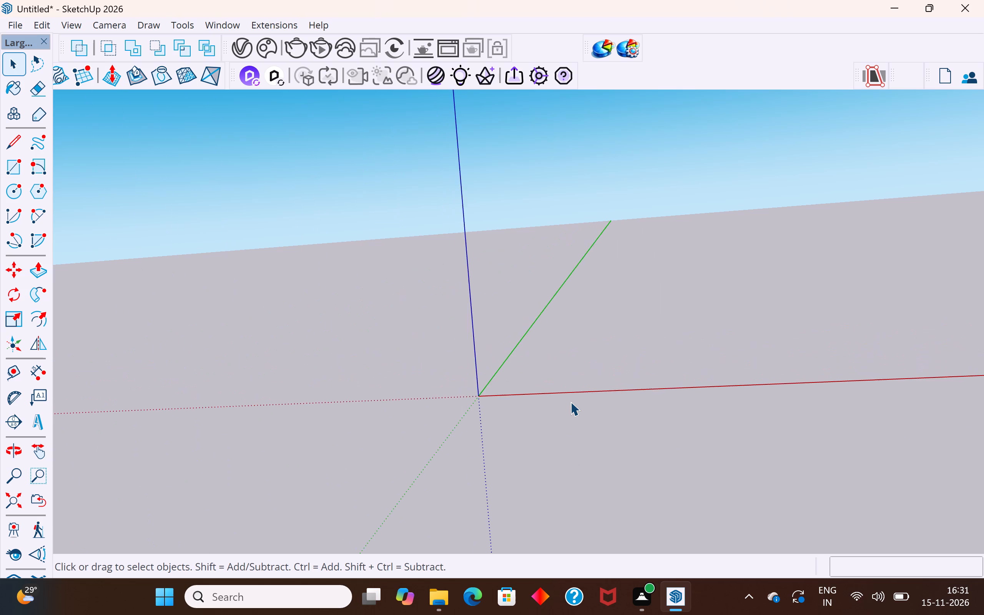
scroll(570, 402, "down", 19)
middle_click_drag(528, 434, 867, 392)
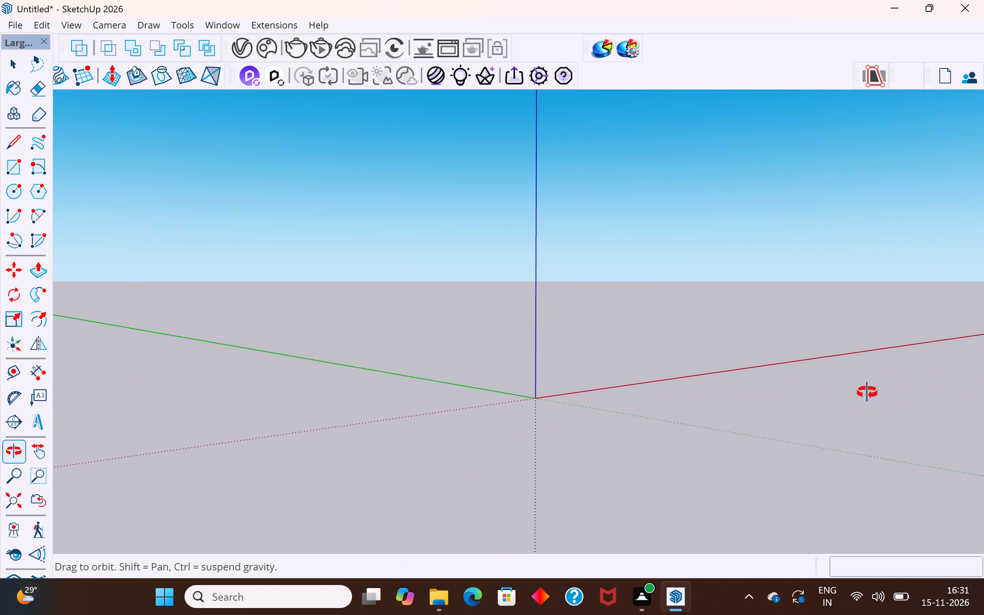
middle_click_drag(867, 392, 560, 488)
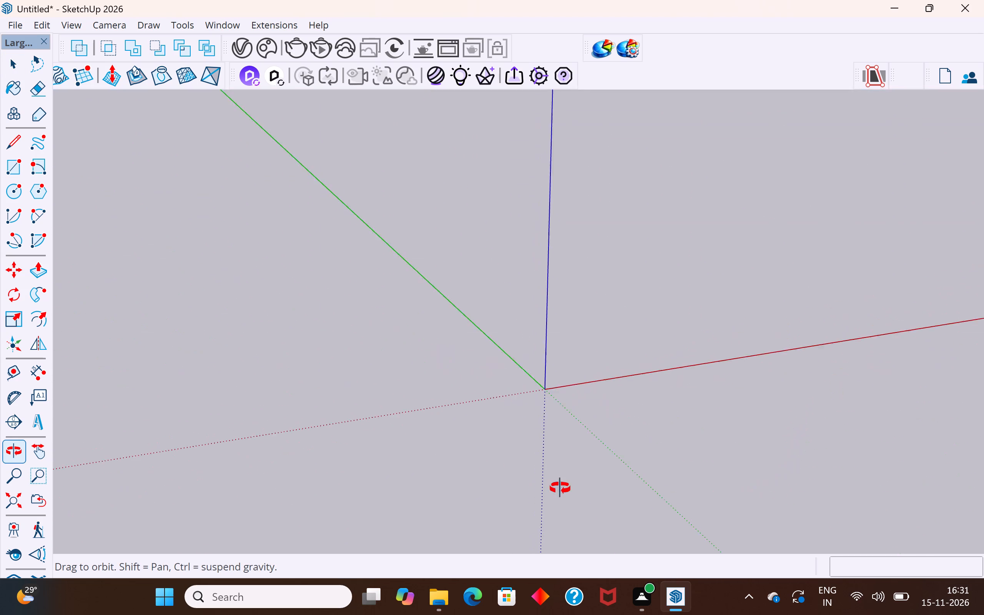
middle_click_drag(560, 488, 672, 450)
left_click(952, 425)
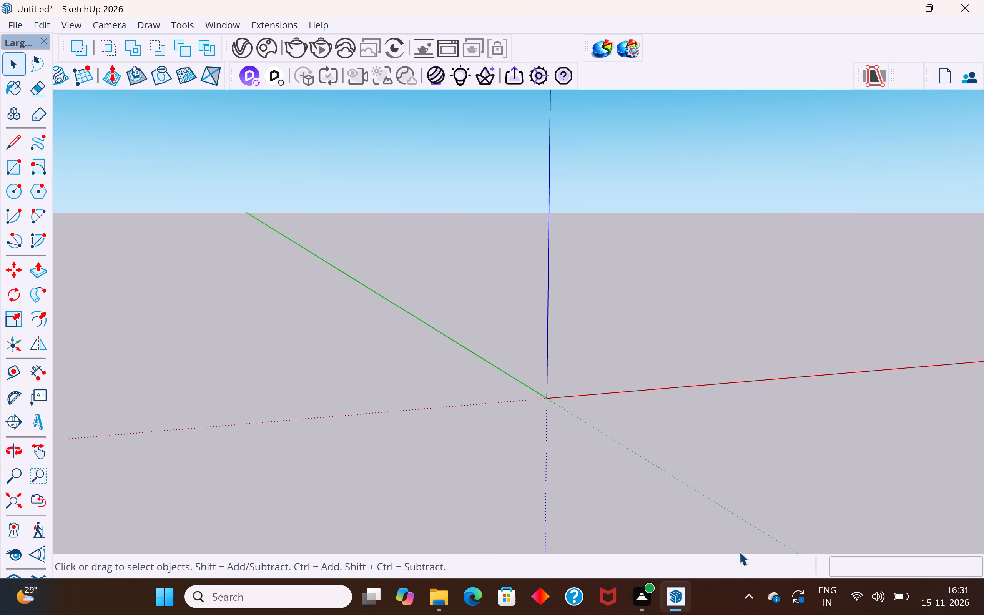
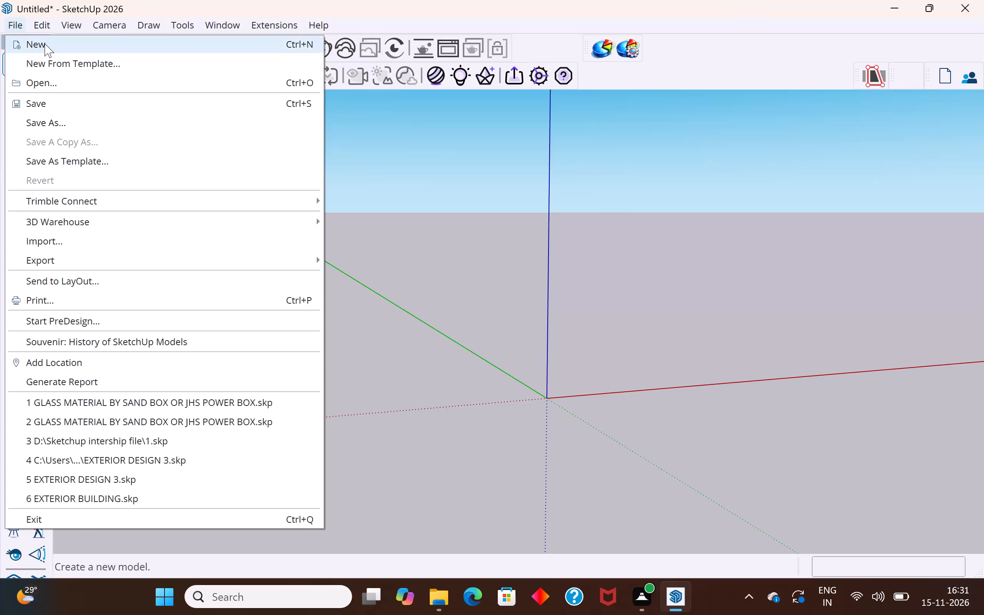
Start a new model, discarding the changes to the untitled one.
left_click(45, 40)
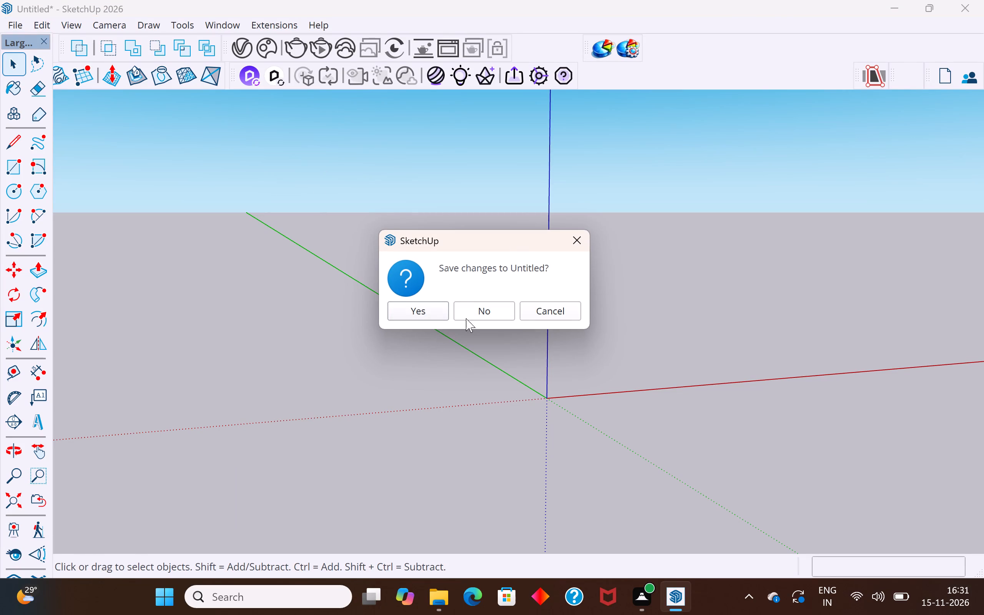
left_click(482, 310)
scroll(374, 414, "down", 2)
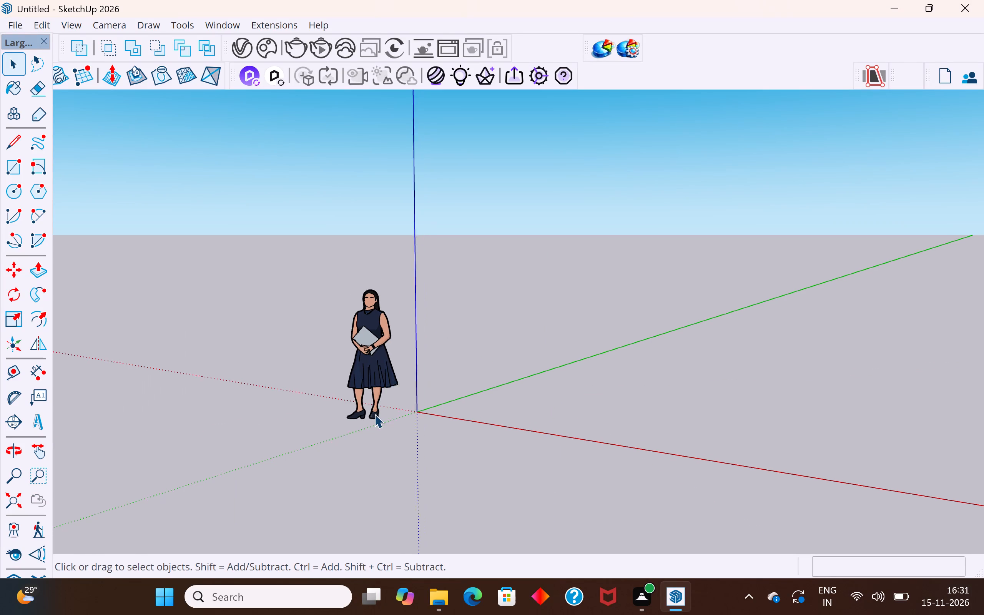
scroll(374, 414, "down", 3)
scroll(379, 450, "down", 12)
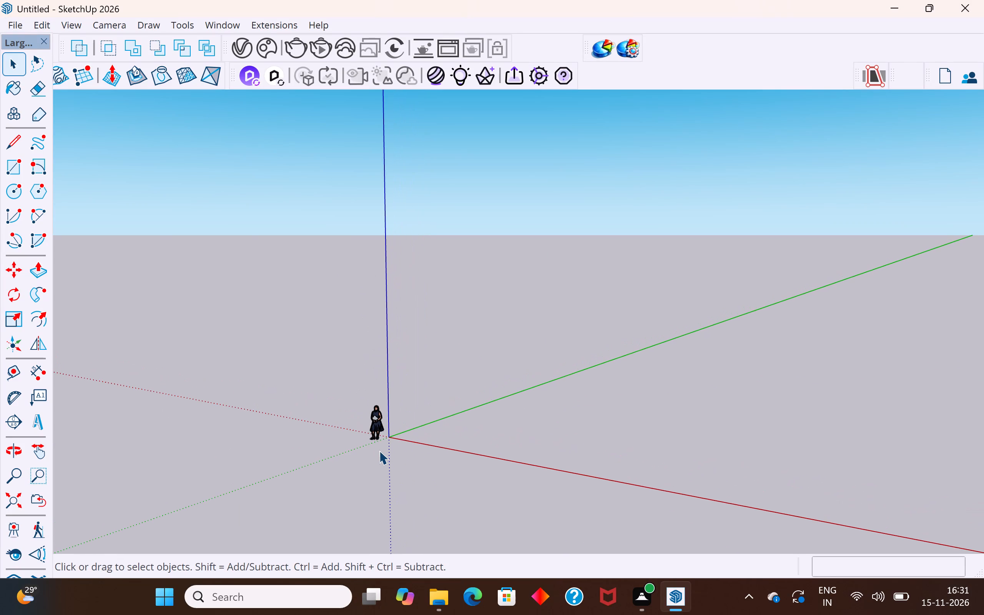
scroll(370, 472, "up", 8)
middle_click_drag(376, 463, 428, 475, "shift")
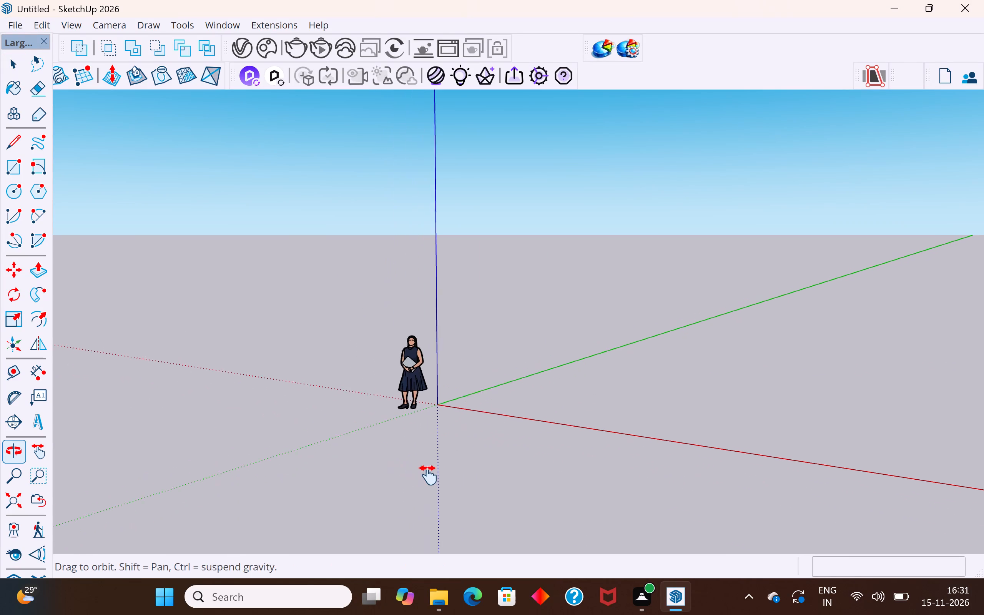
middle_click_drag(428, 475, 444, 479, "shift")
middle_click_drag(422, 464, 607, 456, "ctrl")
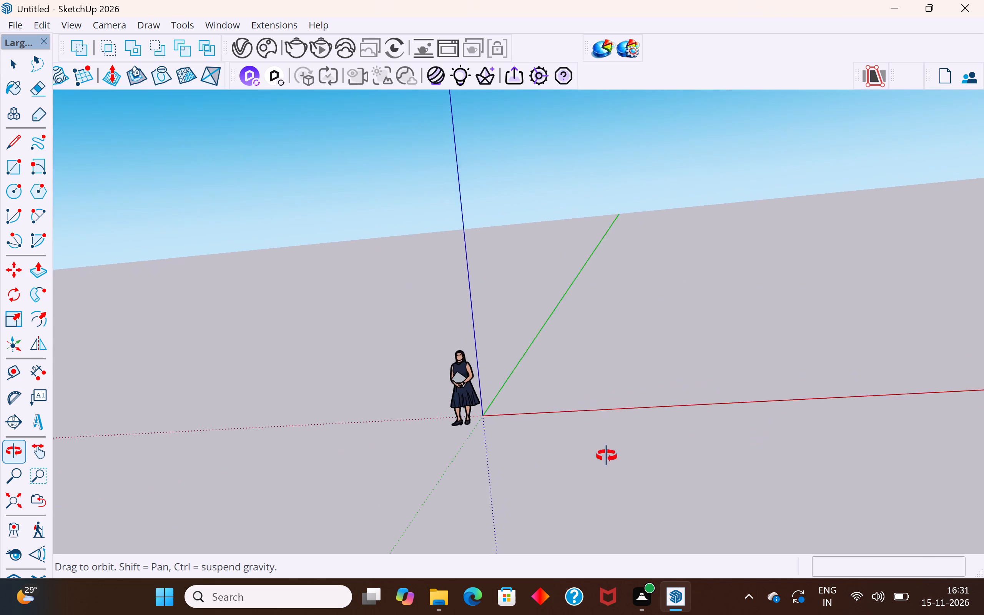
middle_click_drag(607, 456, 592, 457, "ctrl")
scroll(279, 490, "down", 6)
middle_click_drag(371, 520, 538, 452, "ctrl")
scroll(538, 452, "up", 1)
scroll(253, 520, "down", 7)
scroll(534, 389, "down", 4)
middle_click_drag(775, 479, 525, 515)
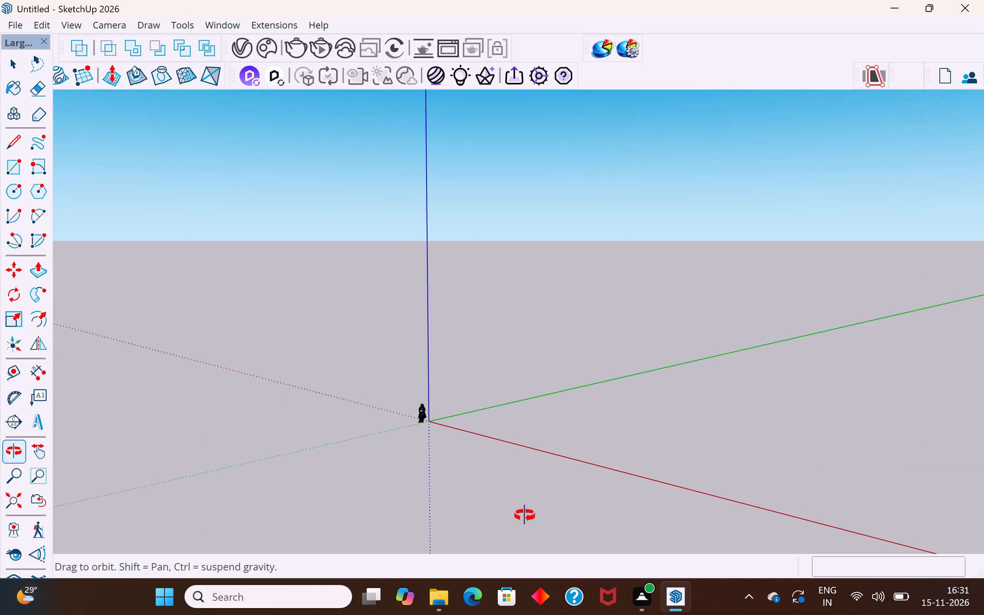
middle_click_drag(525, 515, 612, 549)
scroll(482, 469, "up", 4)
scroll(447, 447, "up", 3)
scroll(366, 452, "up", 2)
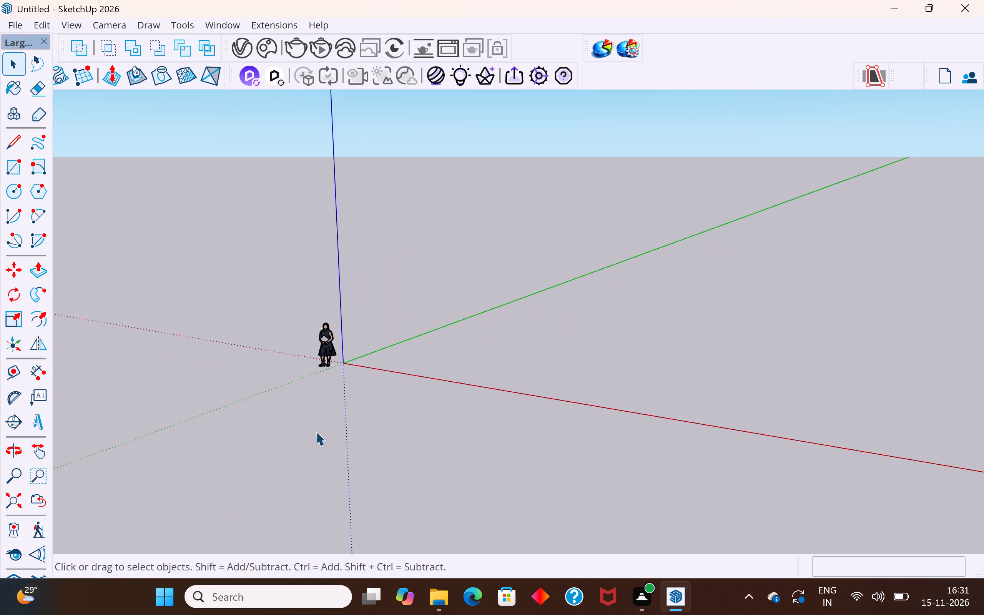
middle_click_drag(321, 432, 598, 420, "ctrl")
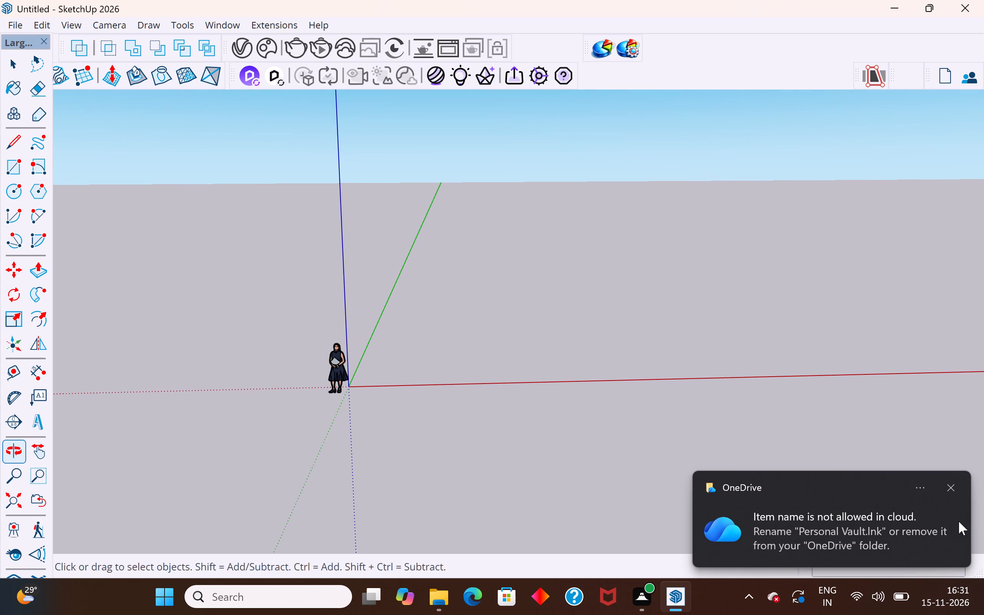
Dismiss the OneDrive notification about the item name.
left_click(952, 486)
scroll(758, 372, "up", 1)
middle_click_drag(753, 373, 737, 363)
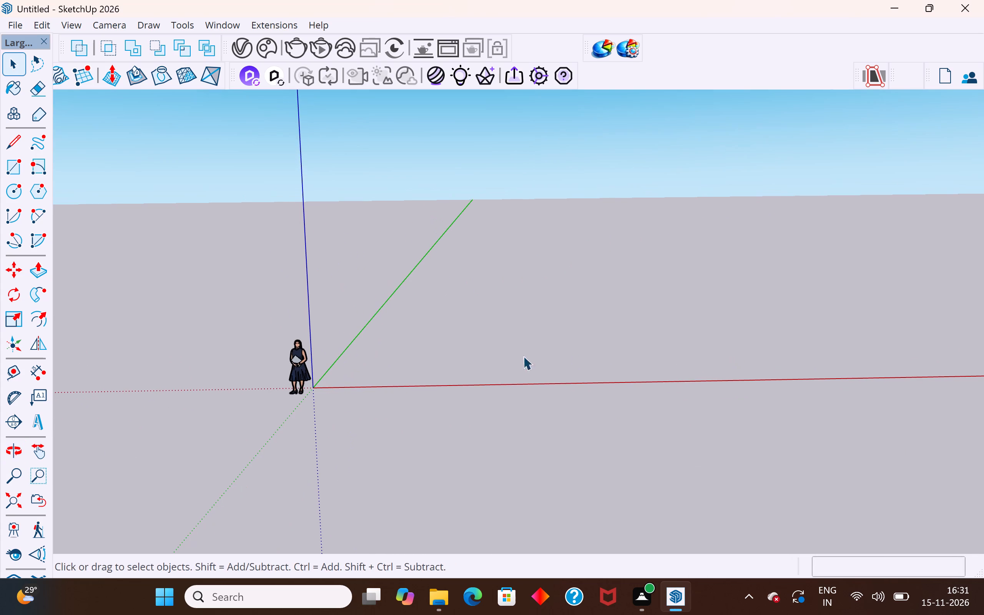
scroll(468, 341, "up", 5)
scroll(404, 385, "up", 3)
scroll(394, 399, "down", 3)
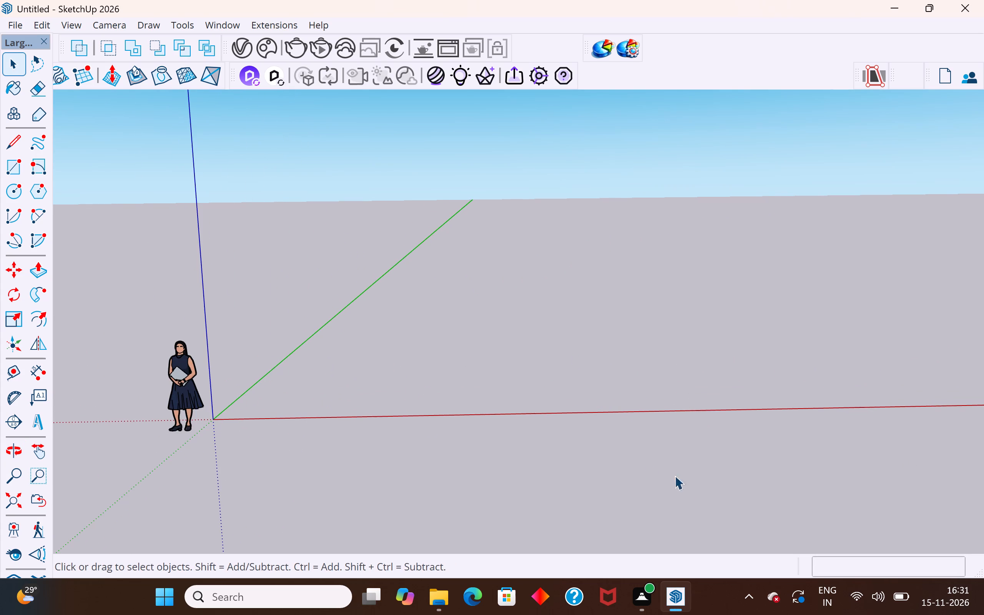
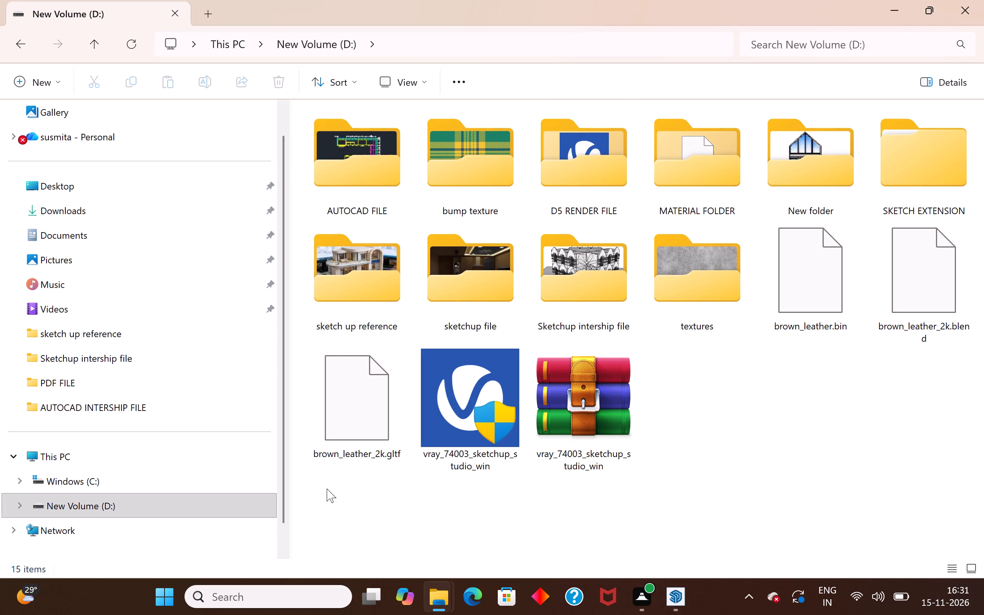
Browse the sketch up reference folder on New Volume (D:) for a building reference and select the EXTERIOR DESIGN image.
double_click(373, 250)
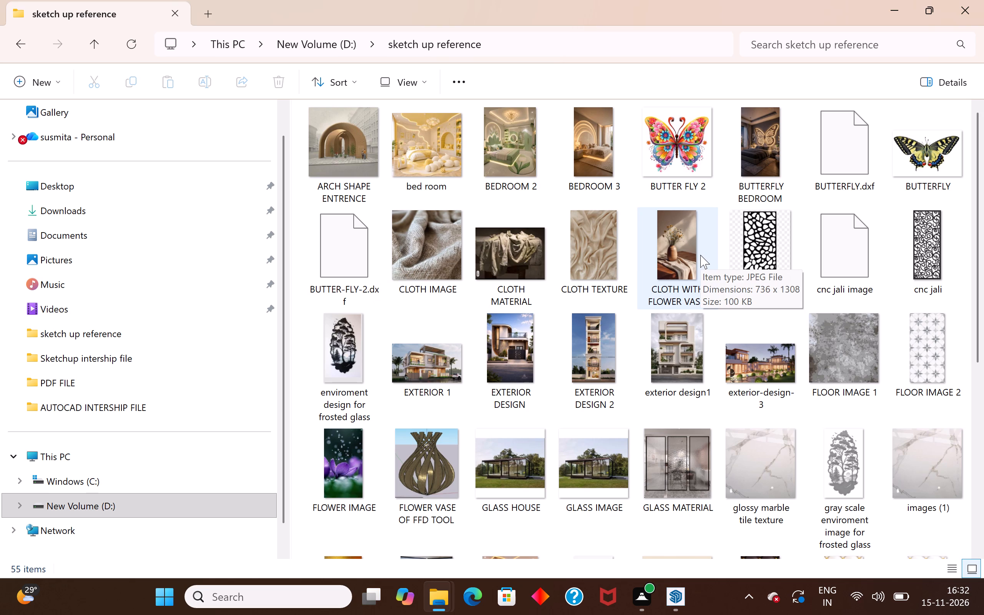
scroll(598, 304, "down", 7)
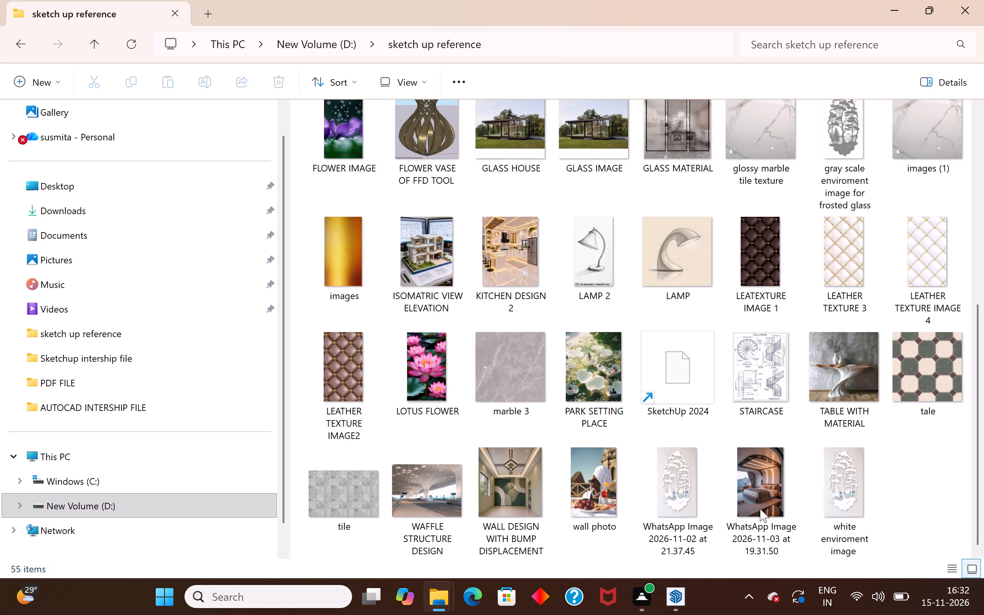
scroll(836, 497, "up", 3)
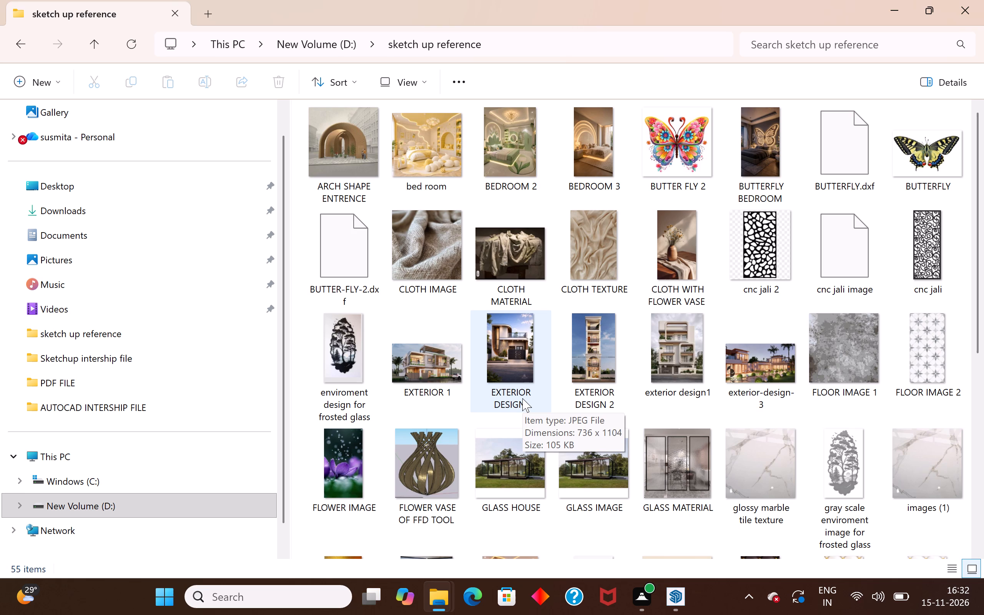
left_click(522, 398)
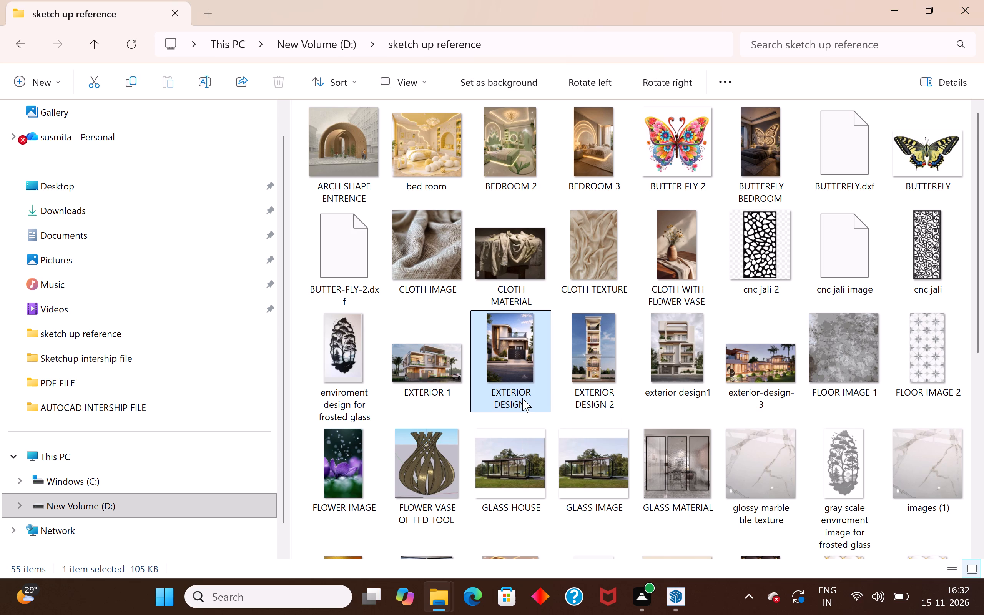
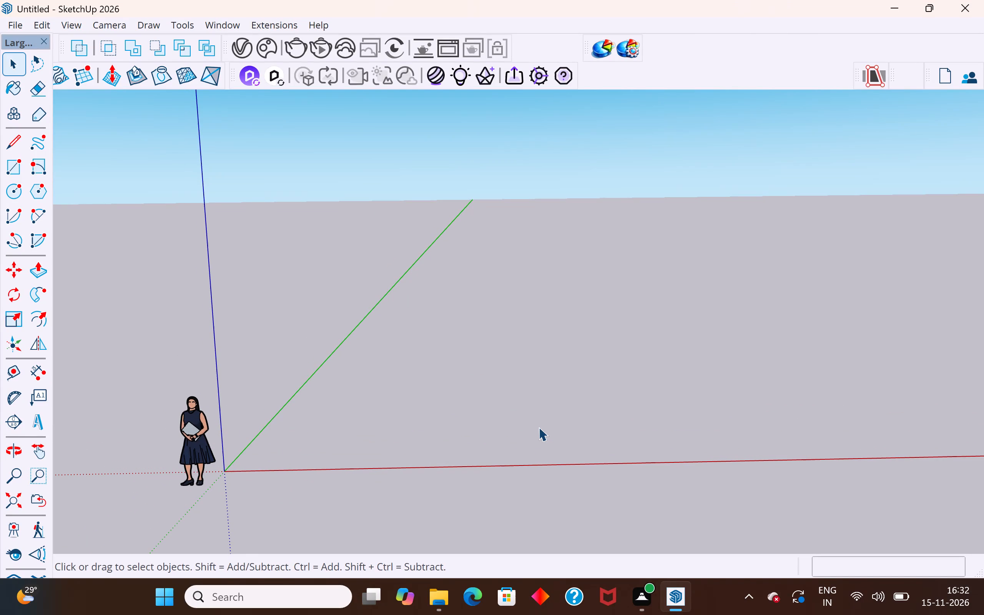
Draw a closed 12' by 12' square with the Line tool on the ground beside the origin, along the green and red axes.
middle_click_drag(539, 411, 549, 545, "ctrl")
scroll(495, 468, "up", 3)
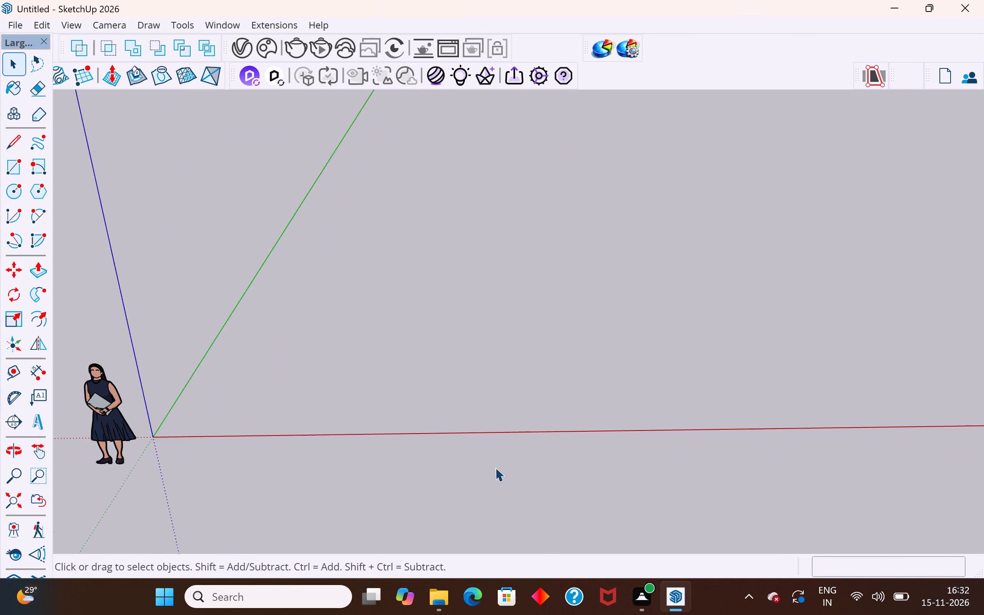
scroll(495, 467, "up", 1)
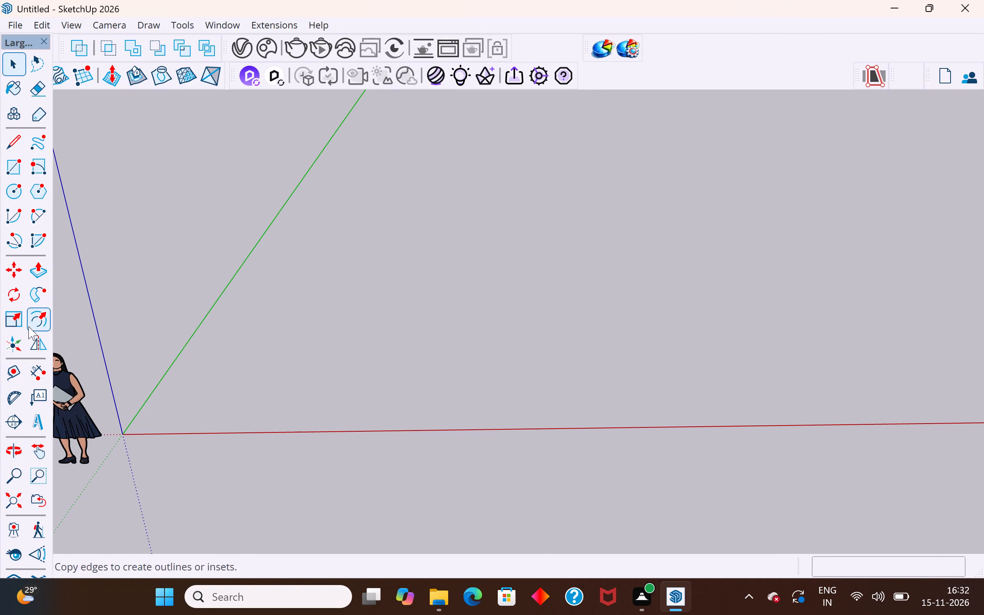
left_click(14, 146)
left_click(202, 421)
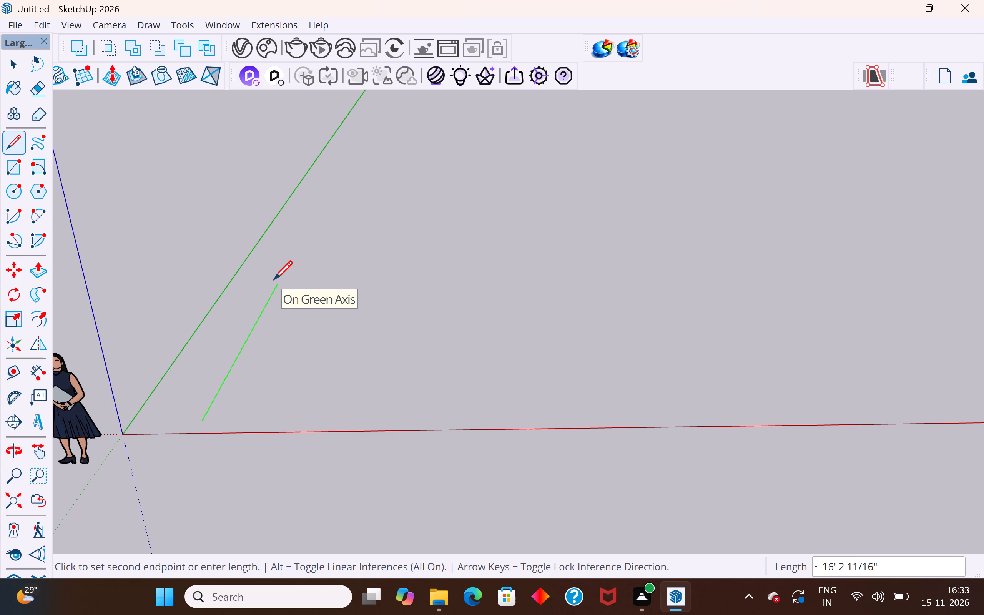
type("12'")
key("Return")
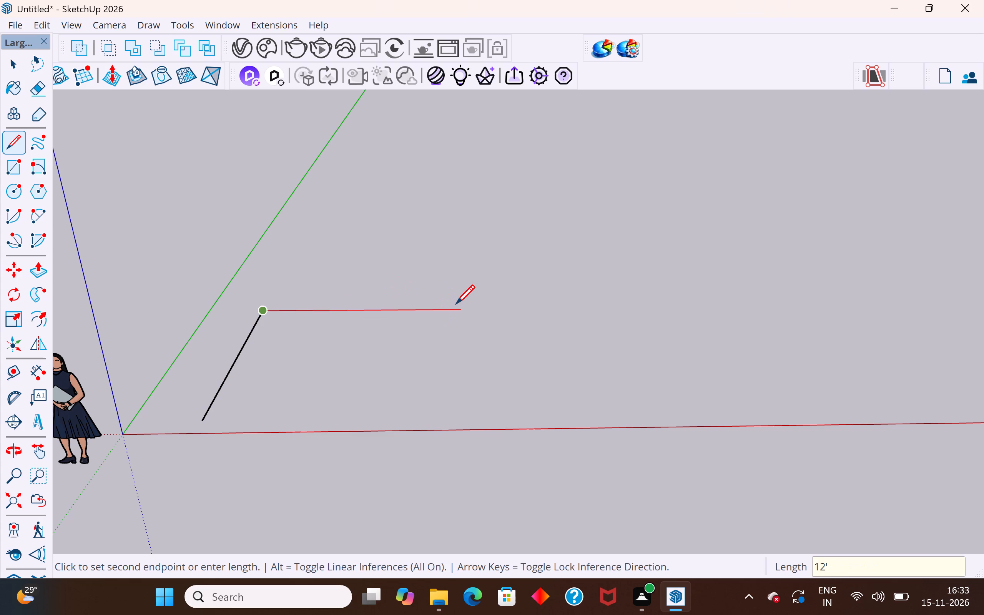
type("12'")
key("Return")
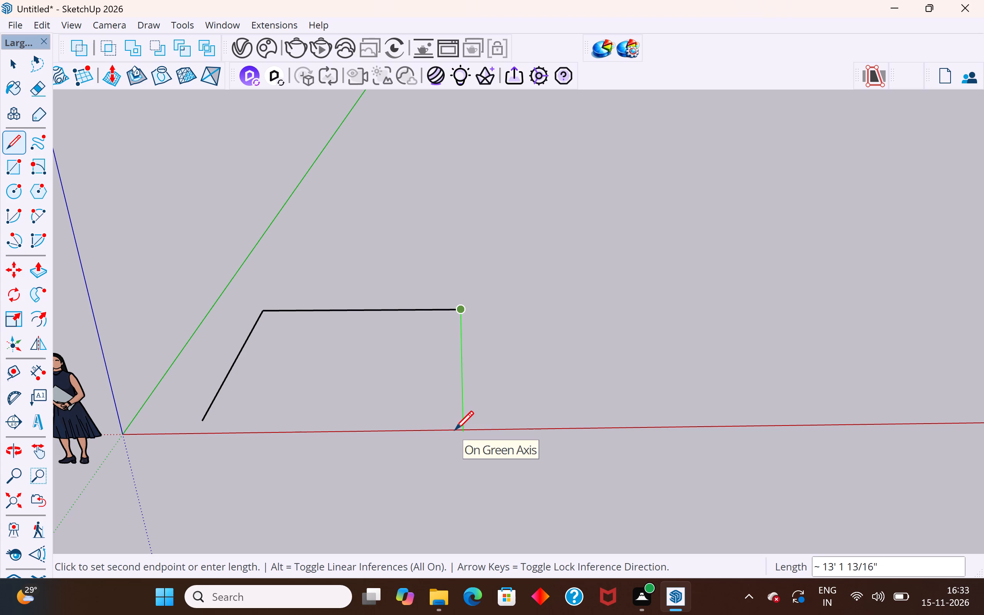
type("12'")
key("Return")
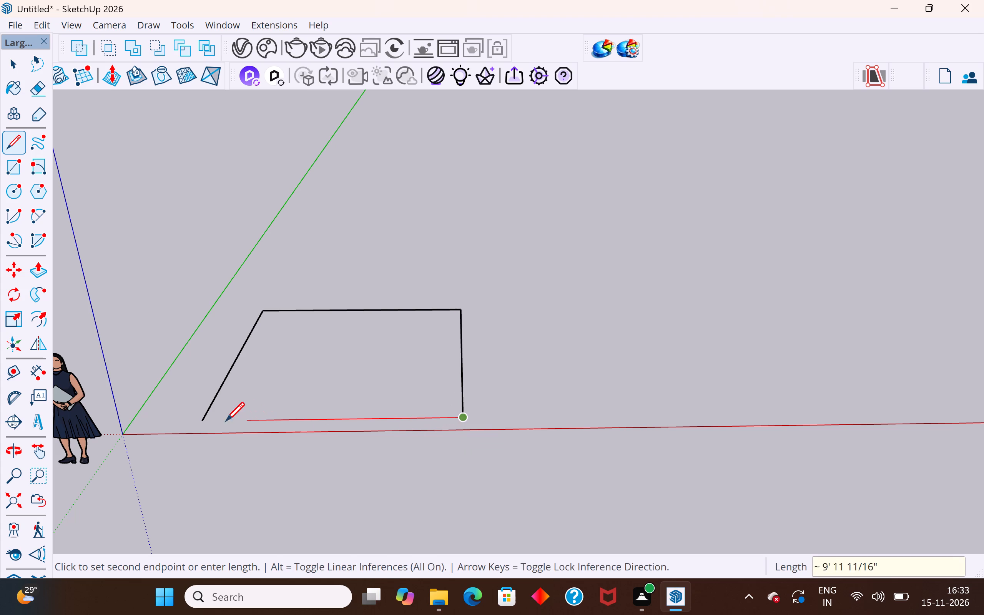
left_click(200, 421)
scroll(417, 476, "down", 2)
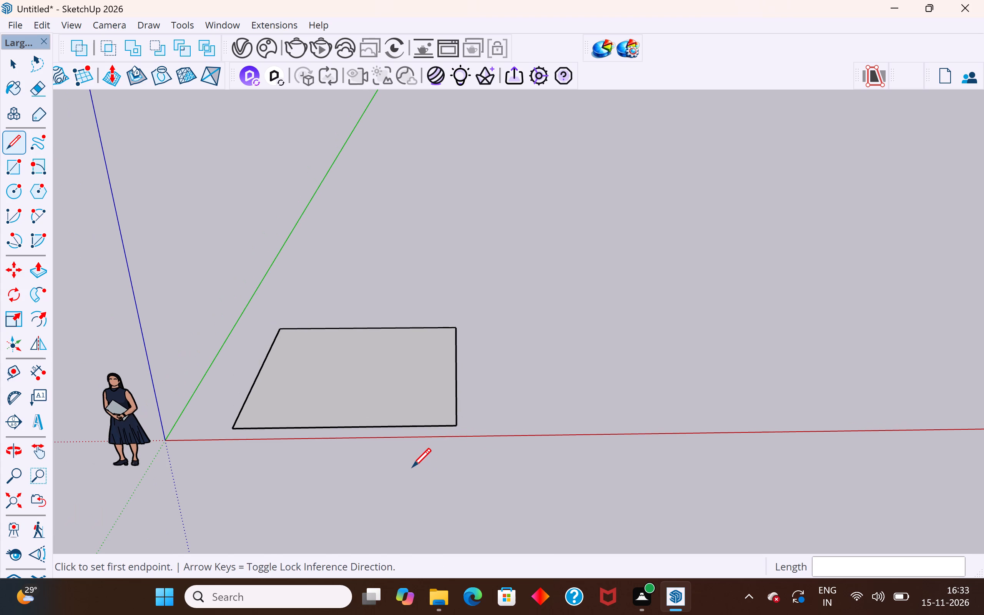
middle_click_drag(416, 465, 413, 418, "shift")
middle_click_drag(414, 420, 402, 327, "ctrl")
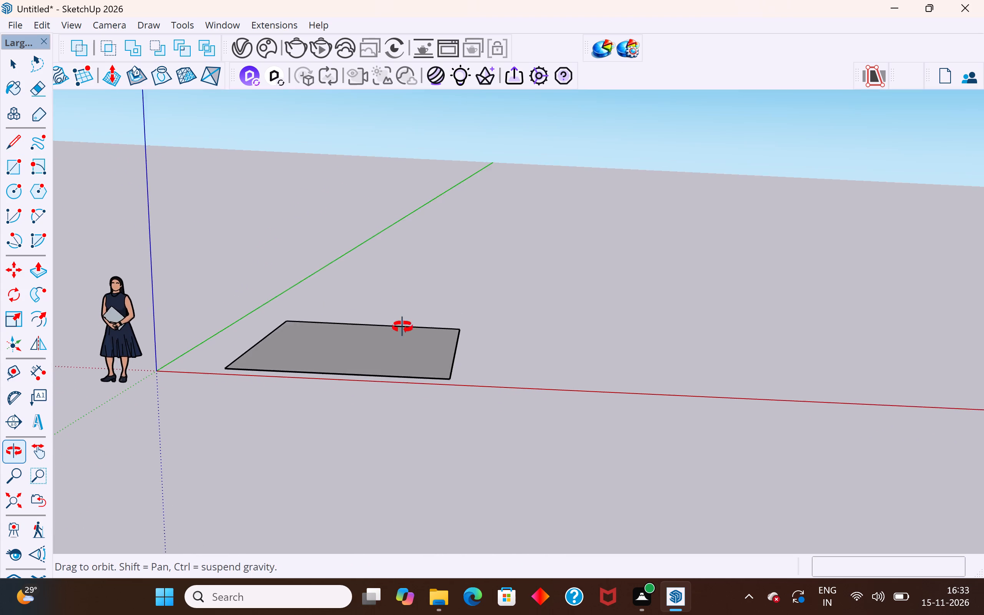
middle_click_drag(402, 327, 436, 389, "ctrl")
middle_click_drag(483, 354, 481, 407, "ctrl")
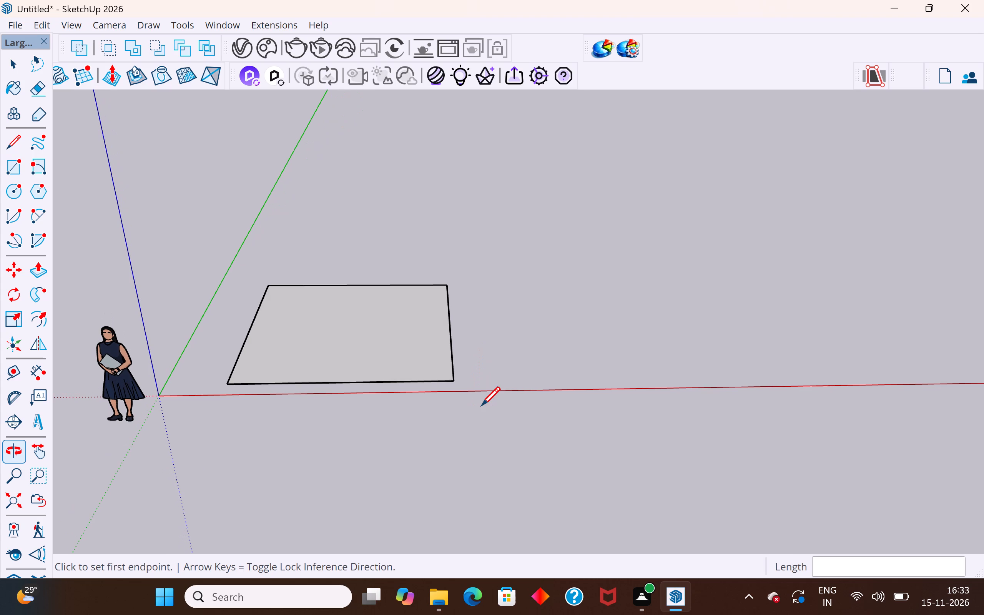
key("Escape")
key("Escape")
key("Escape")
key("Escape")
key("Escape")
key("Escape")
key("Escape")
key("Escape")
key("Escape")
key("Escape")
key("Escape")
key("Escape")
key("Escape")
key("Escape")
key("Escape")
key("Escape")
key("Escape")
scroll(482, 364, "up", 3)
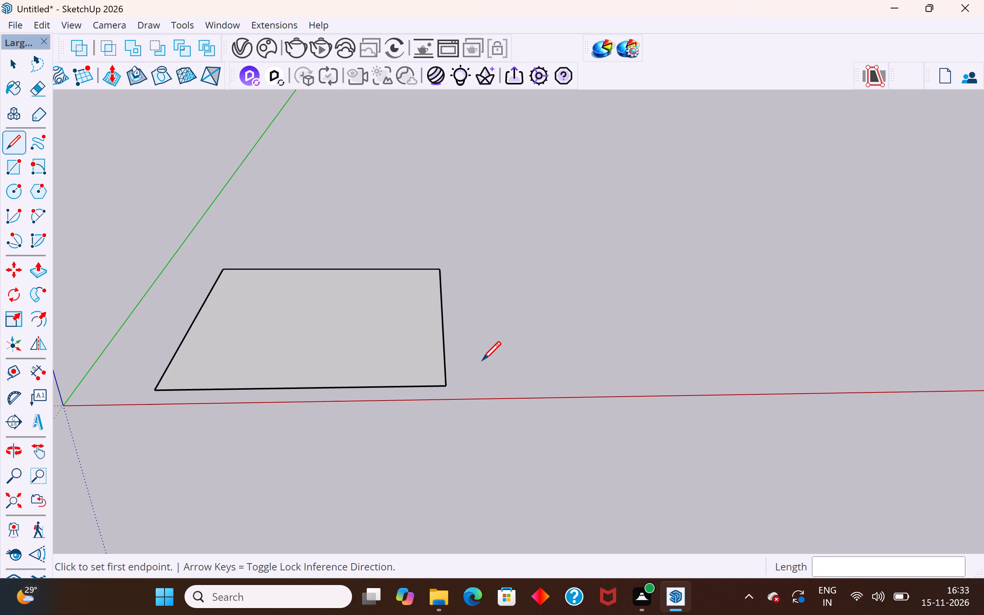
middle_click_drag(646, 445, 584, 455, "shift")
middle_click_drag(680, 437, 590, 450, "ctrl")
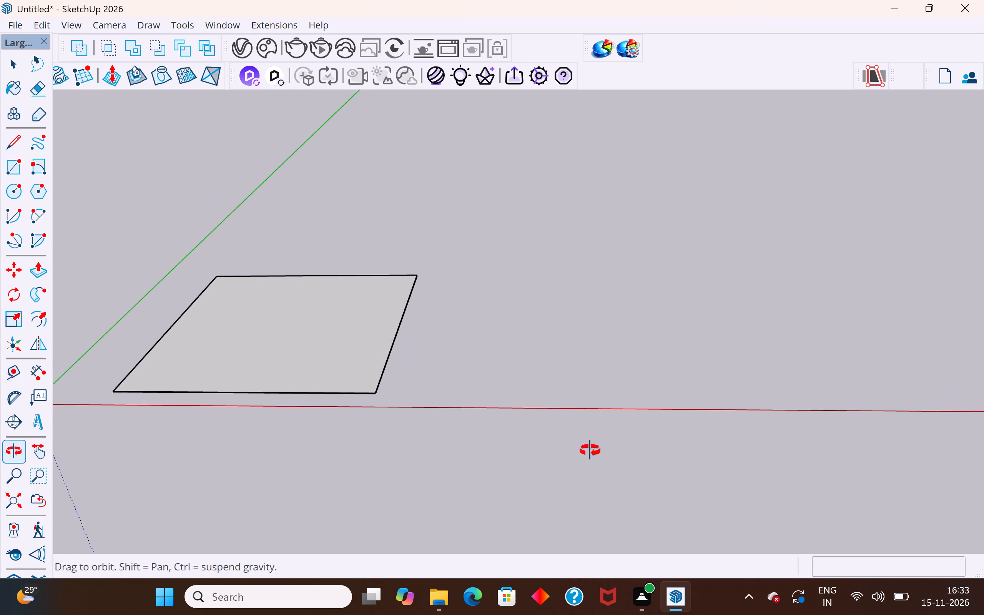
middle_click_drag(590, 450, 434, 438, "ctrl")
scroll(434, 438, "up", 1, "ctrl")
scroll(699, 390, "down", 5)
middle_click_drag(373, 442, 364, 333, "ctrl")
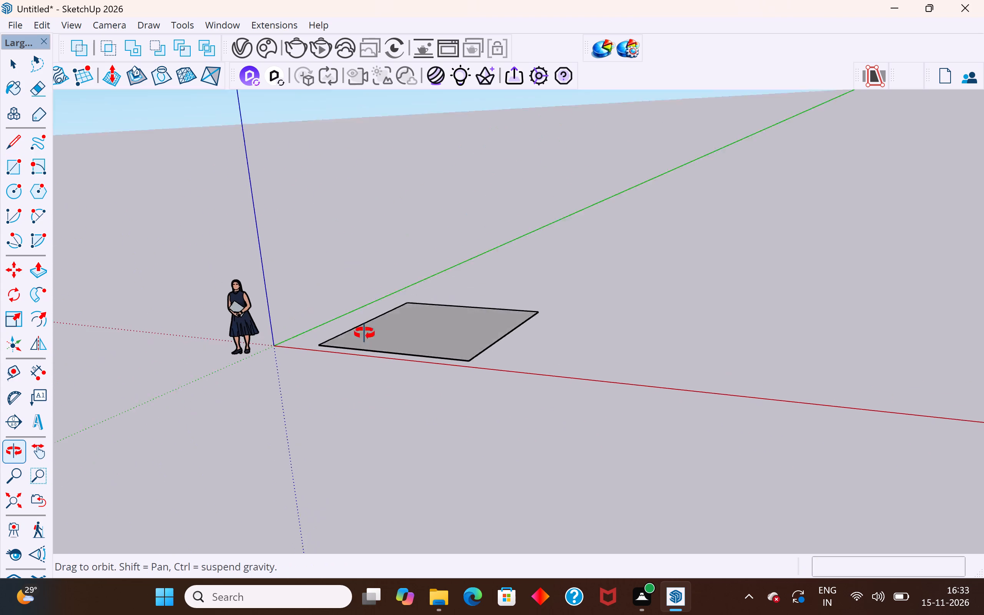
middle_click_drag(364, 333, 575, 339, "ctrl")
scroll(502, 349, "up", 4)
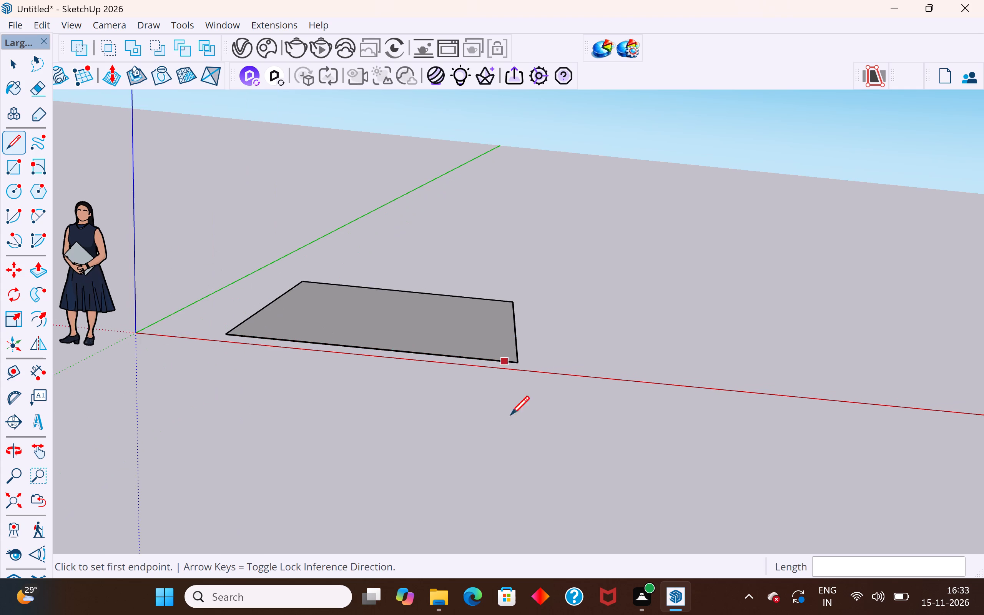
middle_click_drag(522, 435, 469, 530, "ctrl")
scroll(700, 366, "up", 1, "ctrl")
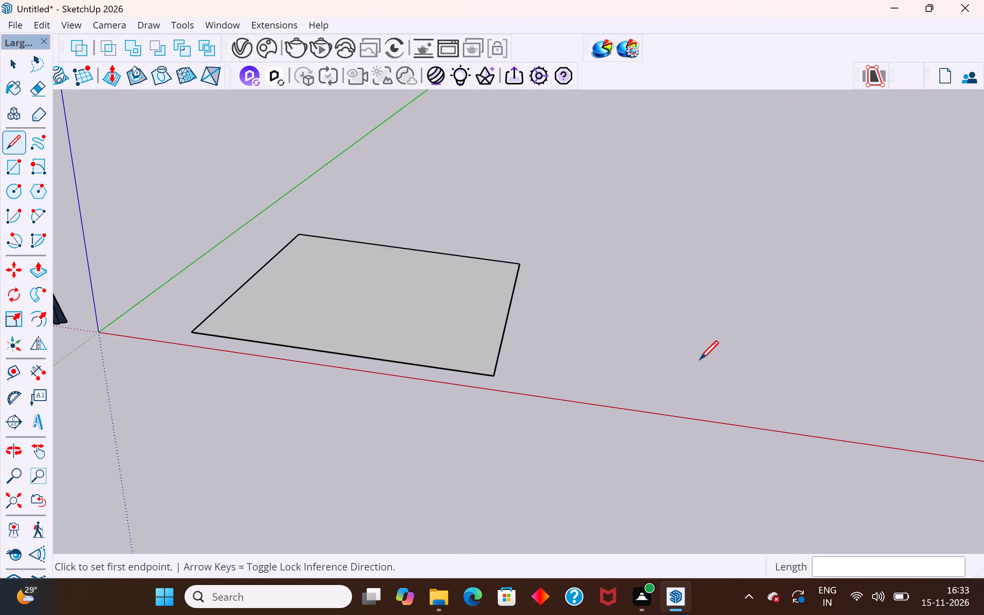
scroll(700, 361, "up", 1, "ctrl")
Place guide lines 5" outside each of the square's four edges with the Tape Measure tool.
left_click(14, 51)
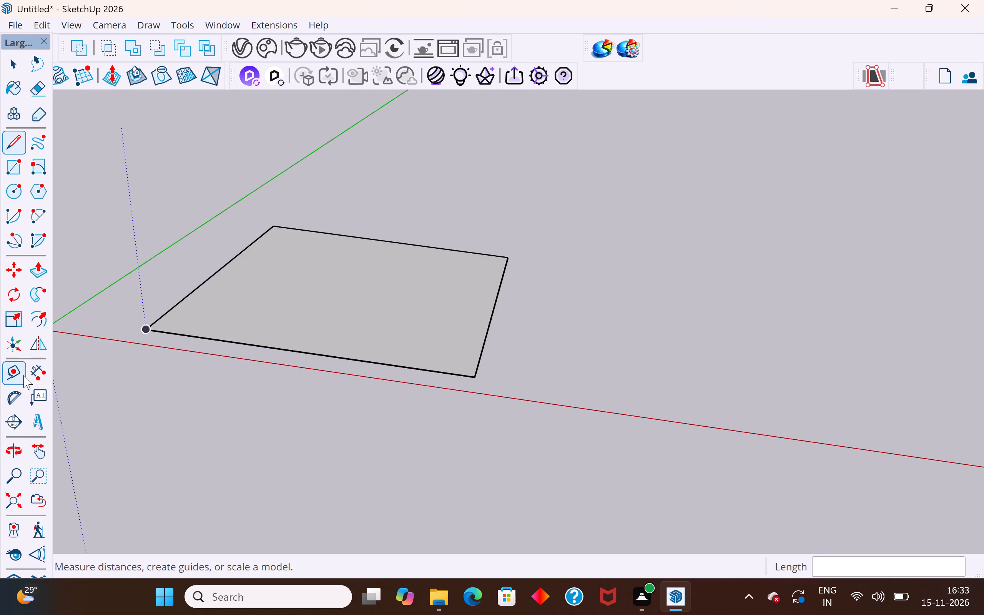
left_click(19, 375)
left_click(484, 326)
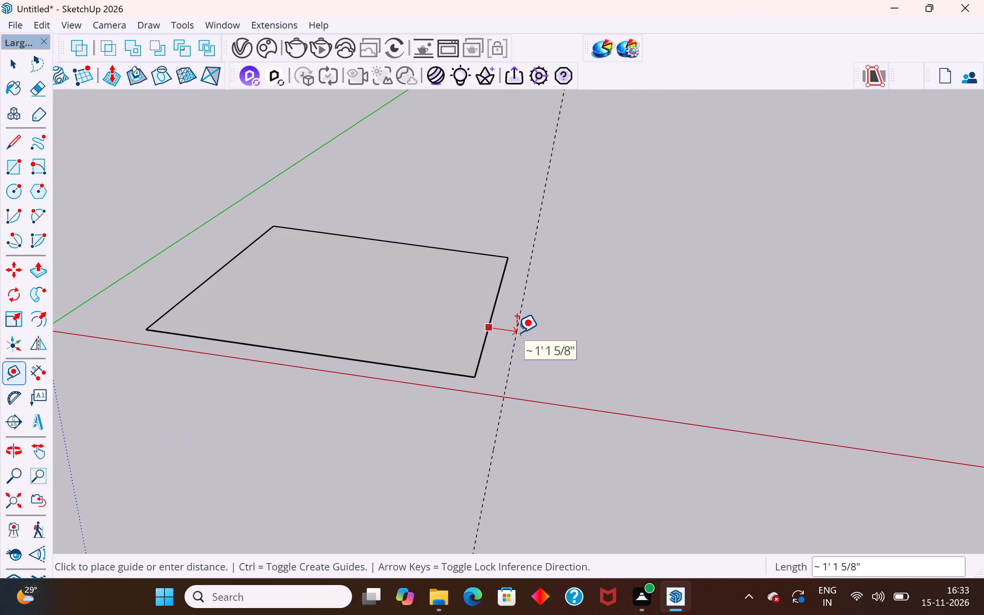
type("5\"")
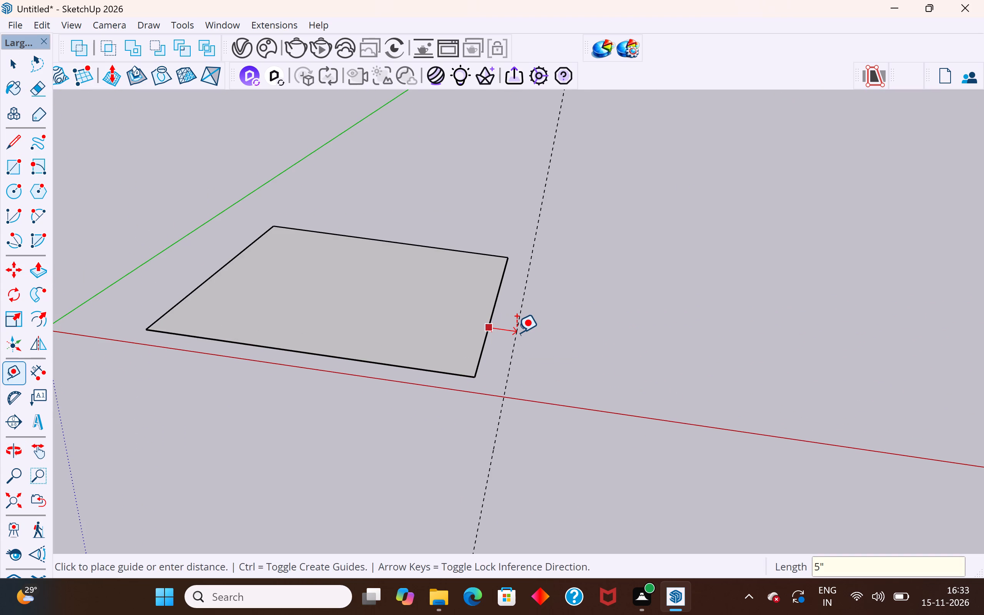
key("Return")
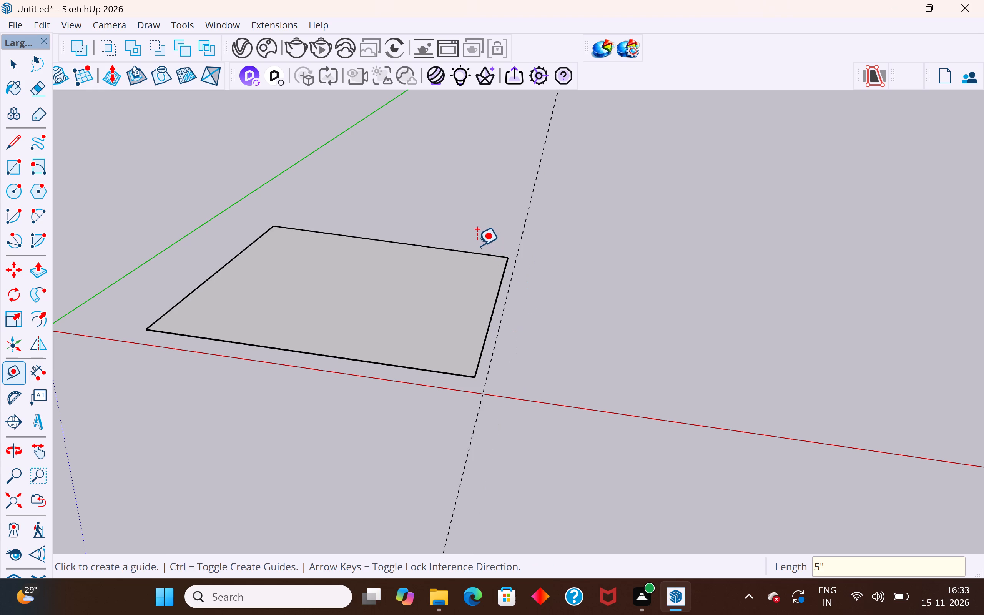
left_click(467, 251)
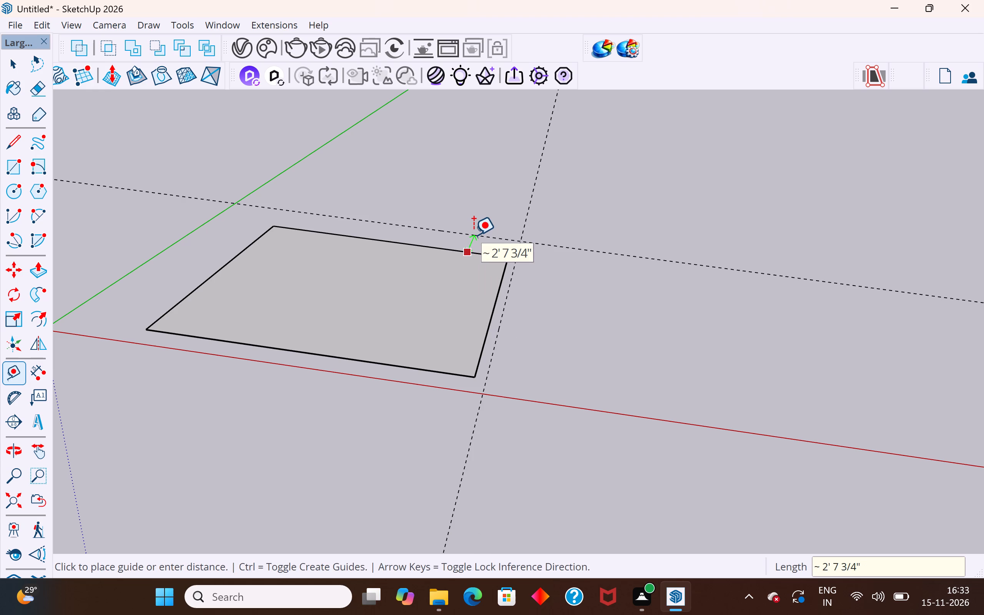
type("5\"")
key("Return")
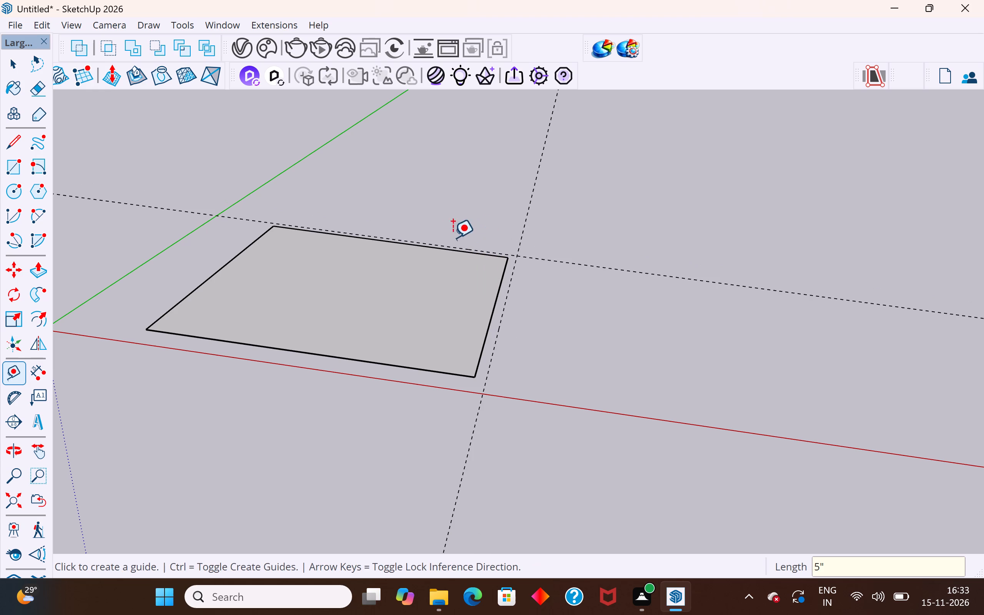
left_click(218, 271)
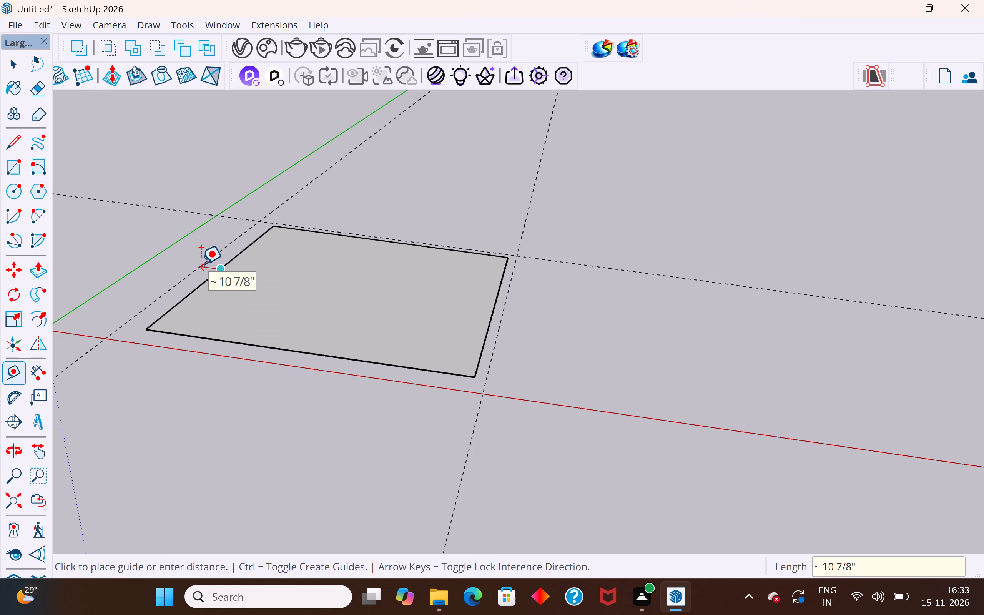
type("5\"")
key("Return")
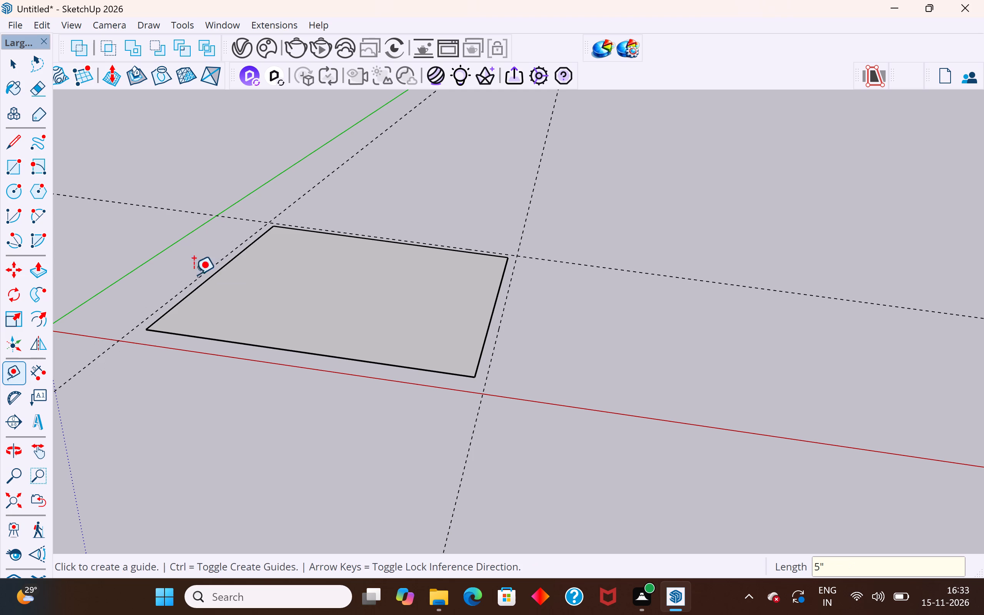
left_click(306, 349)
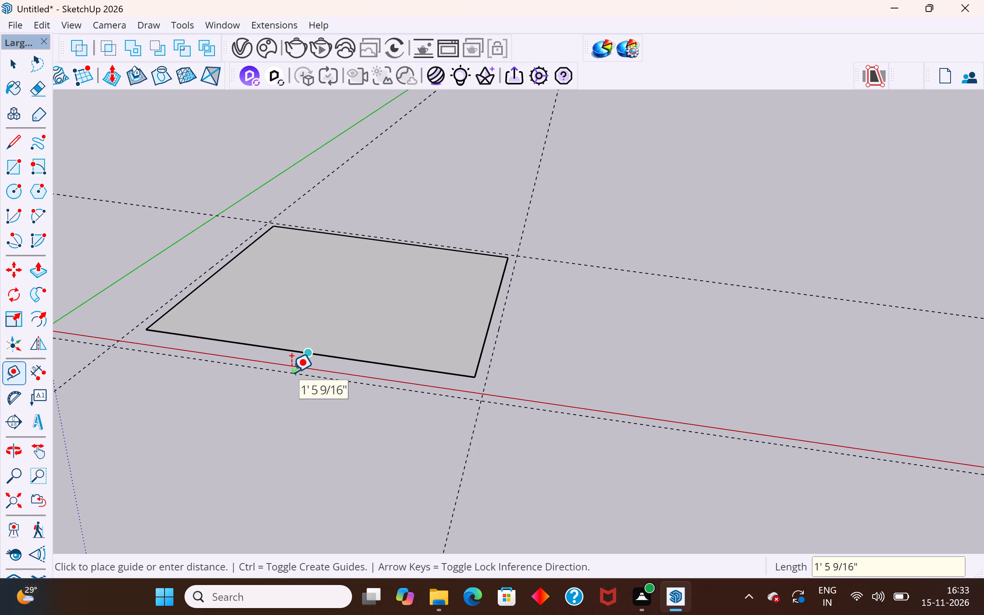
type("5\"")
key("Return")
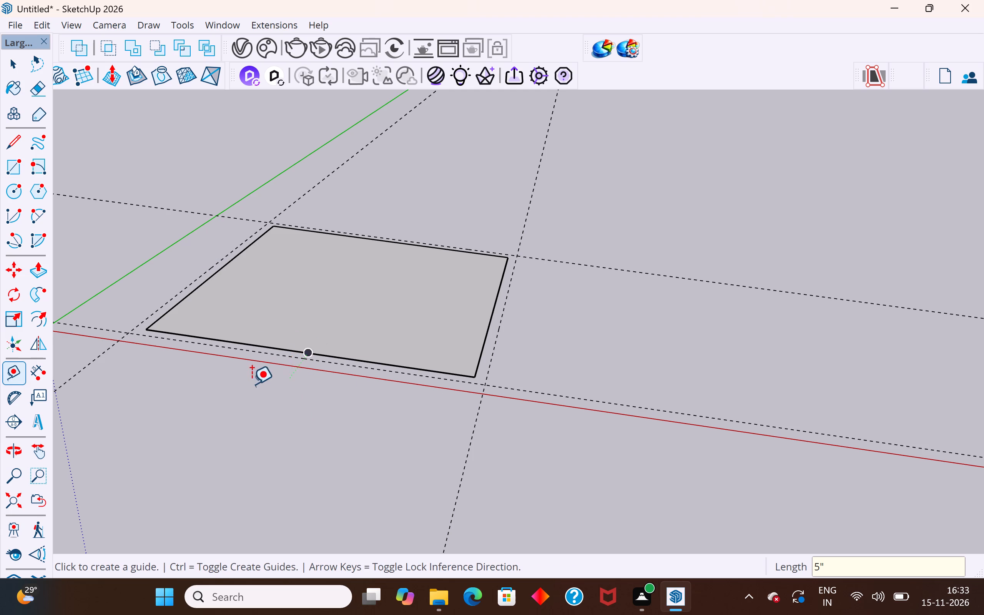
Draw a 12' 5" by 5" rectangle along the square's edge nearest the red axis, from the corner near the origin to the far guide intersection.
middle_click_drag(371, 321, 398, 412, "shift")
scroll(499, 383, "up", 1)
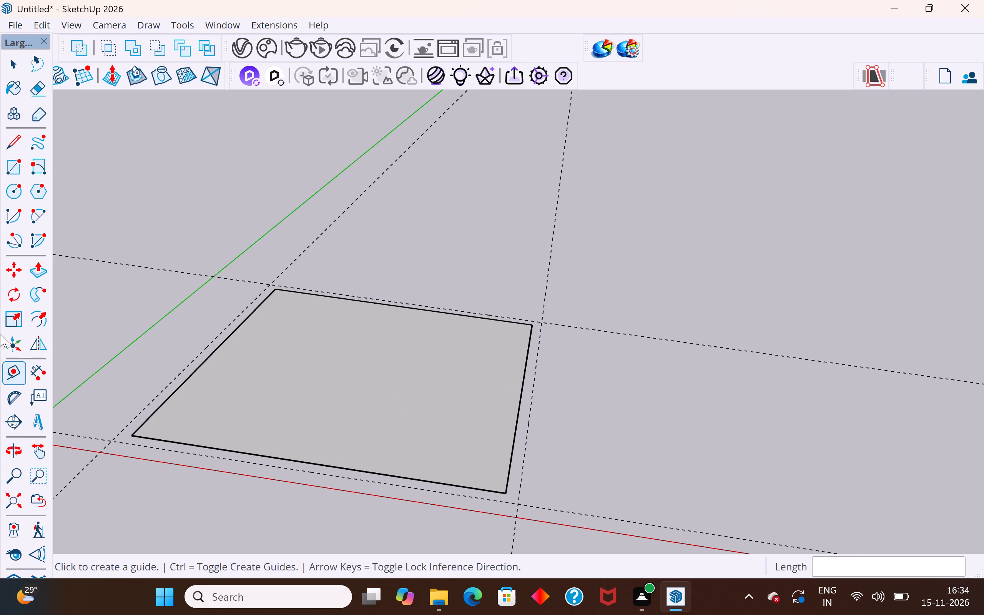
left_click(13, 165)
scroll(137, 458, "up", 3)
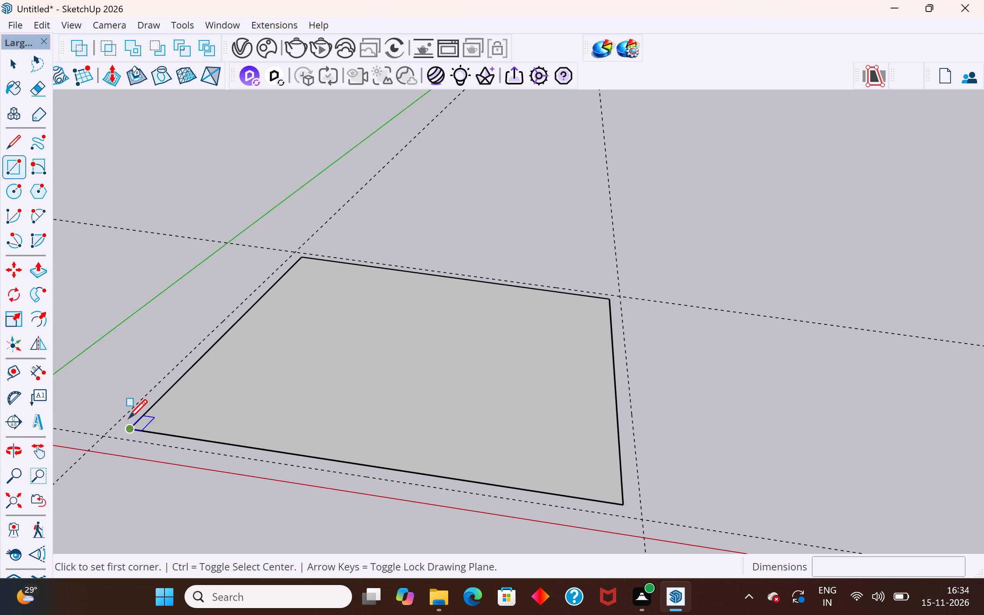
left_click(130, 431)
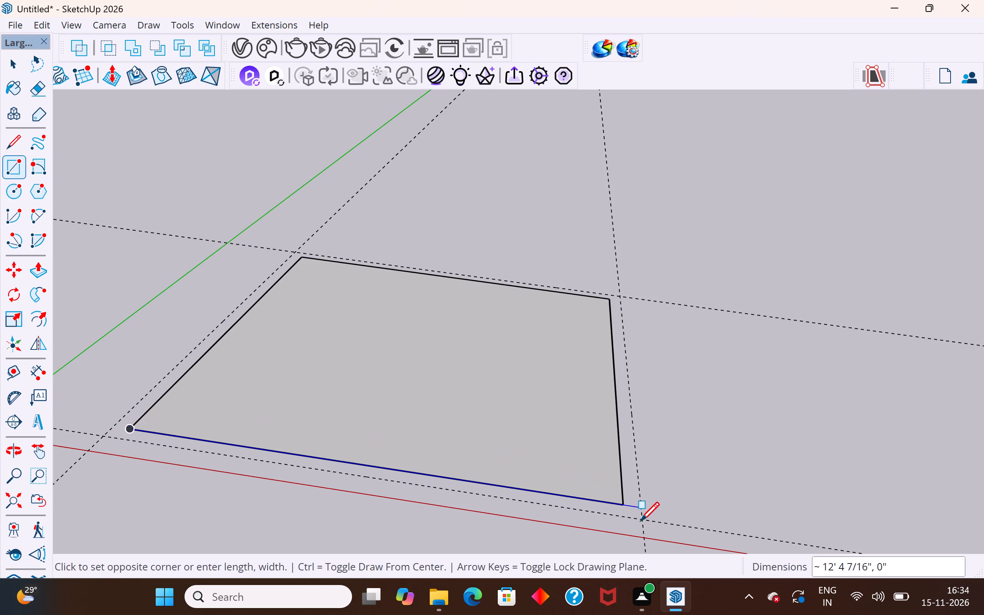
left_click(642, 522)
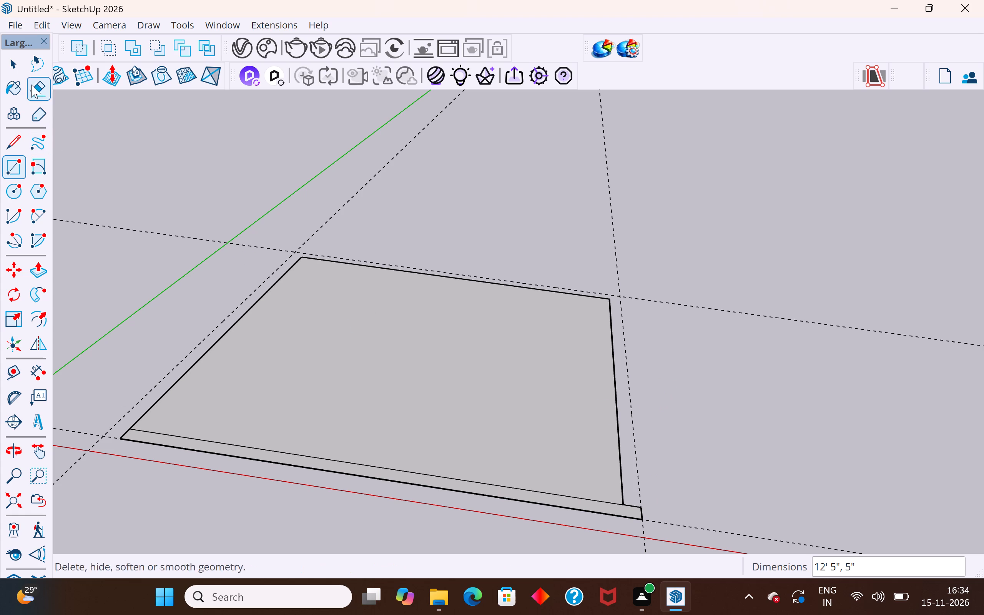
Push/Pull the 5" wide strip upward 12' to form the first wall.
left_click(17, 64)
left_click(33, 272)
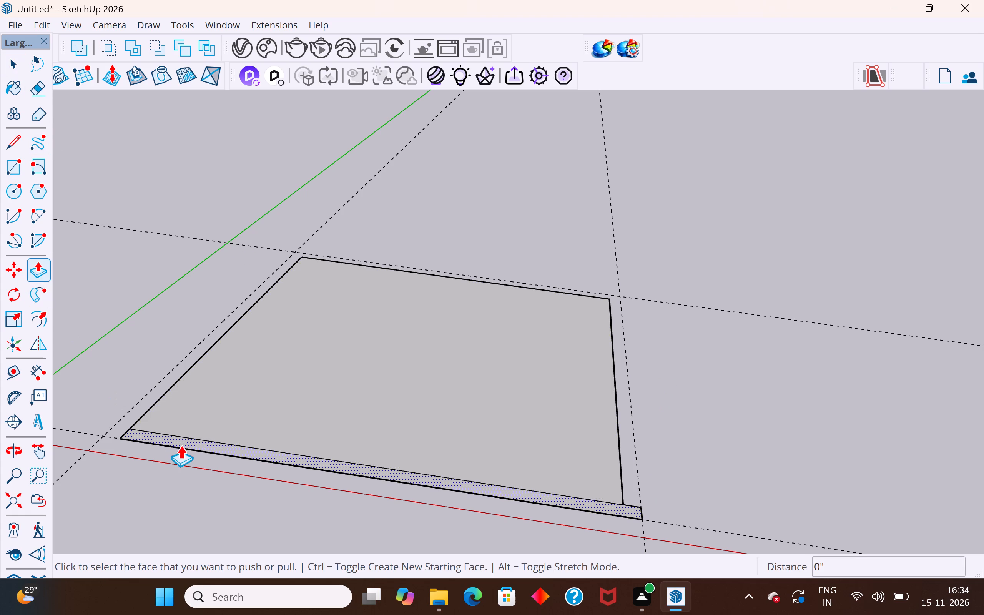
left_click(181, 444)
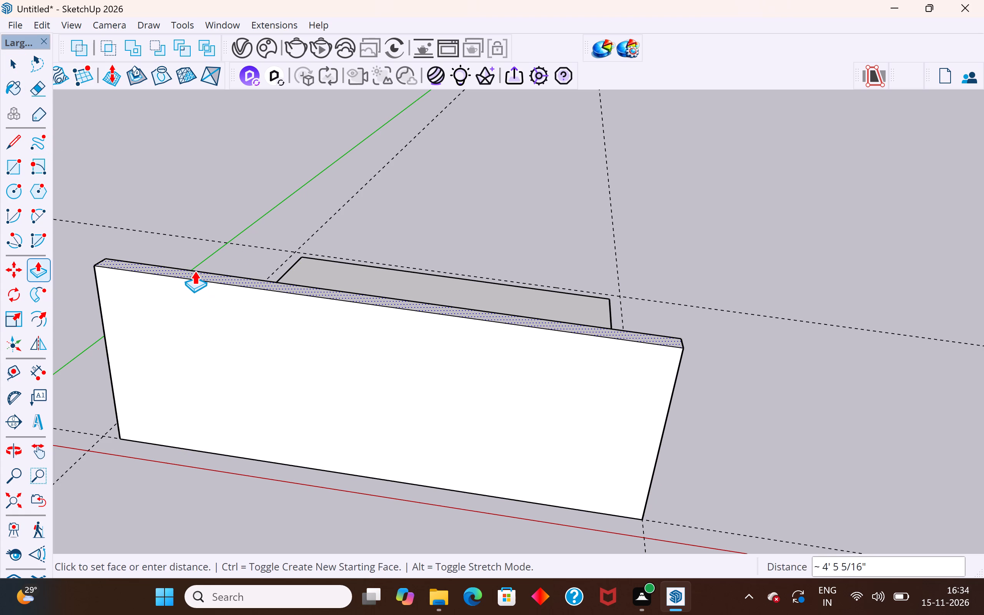
type("12'")
key("Return")
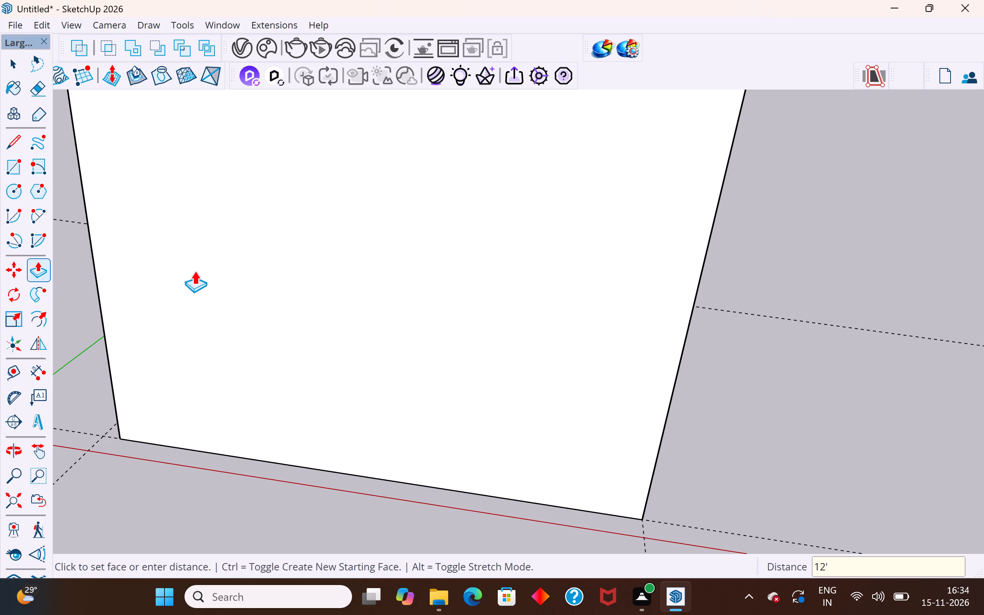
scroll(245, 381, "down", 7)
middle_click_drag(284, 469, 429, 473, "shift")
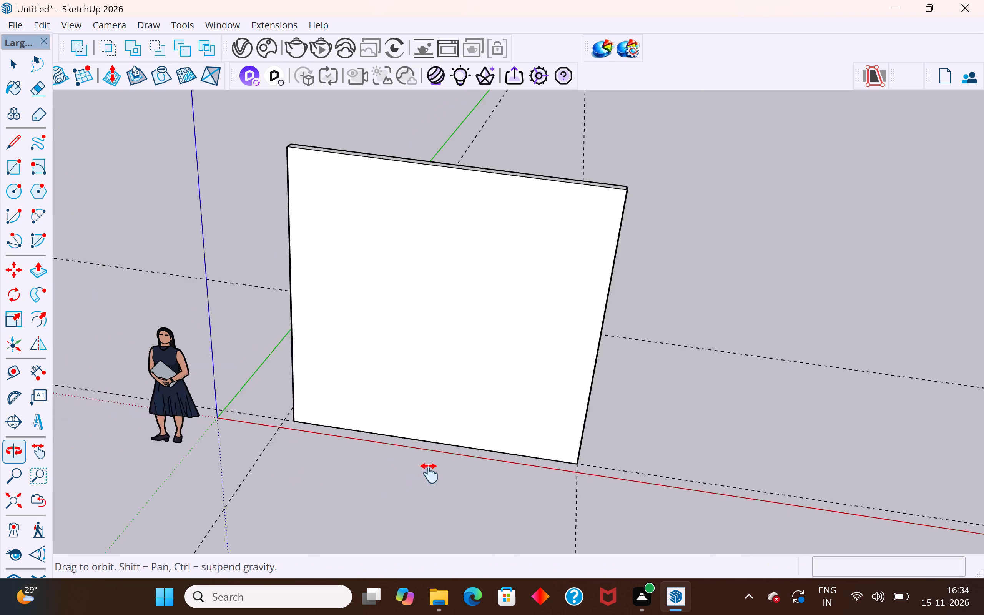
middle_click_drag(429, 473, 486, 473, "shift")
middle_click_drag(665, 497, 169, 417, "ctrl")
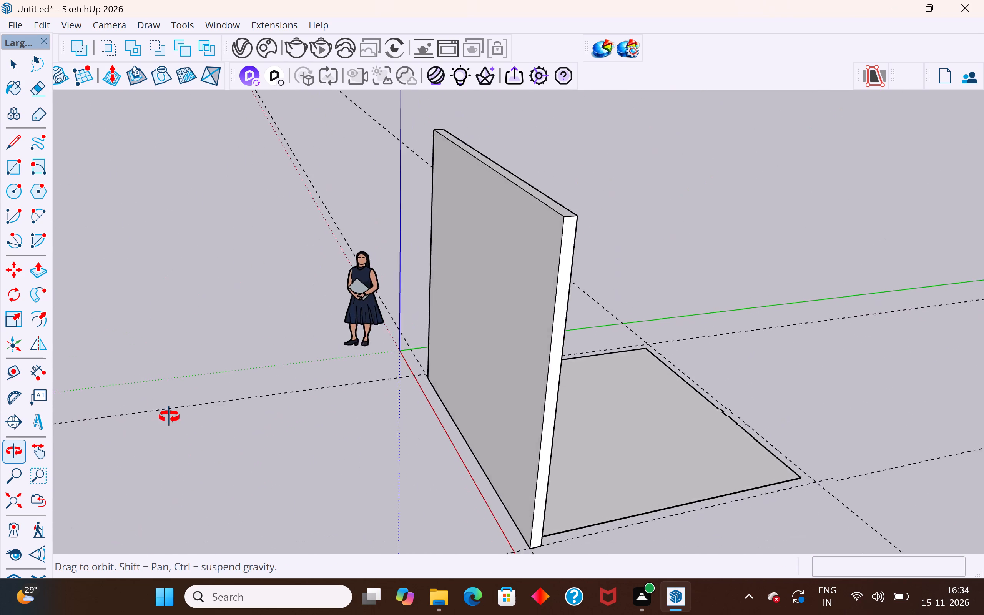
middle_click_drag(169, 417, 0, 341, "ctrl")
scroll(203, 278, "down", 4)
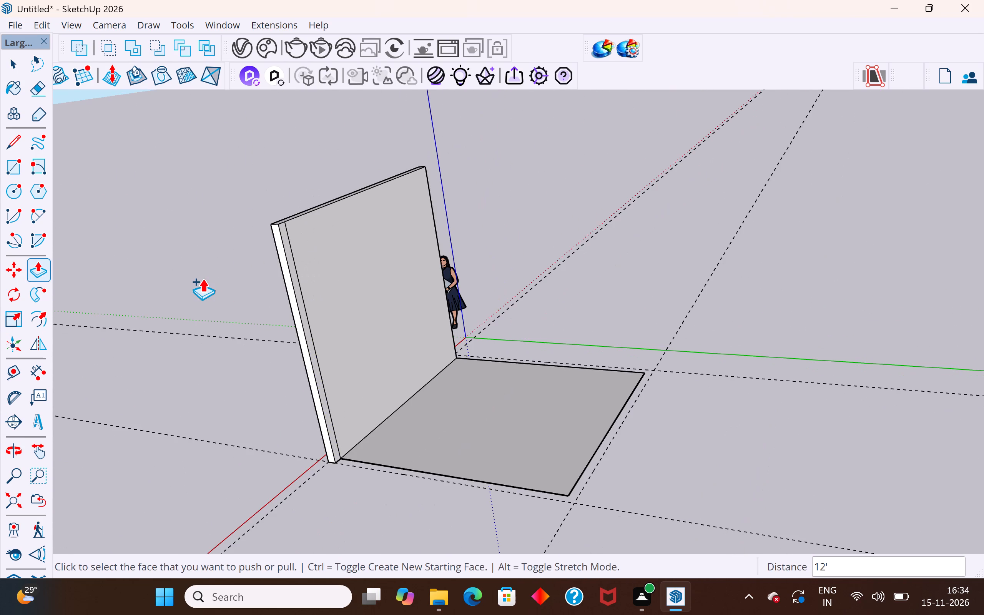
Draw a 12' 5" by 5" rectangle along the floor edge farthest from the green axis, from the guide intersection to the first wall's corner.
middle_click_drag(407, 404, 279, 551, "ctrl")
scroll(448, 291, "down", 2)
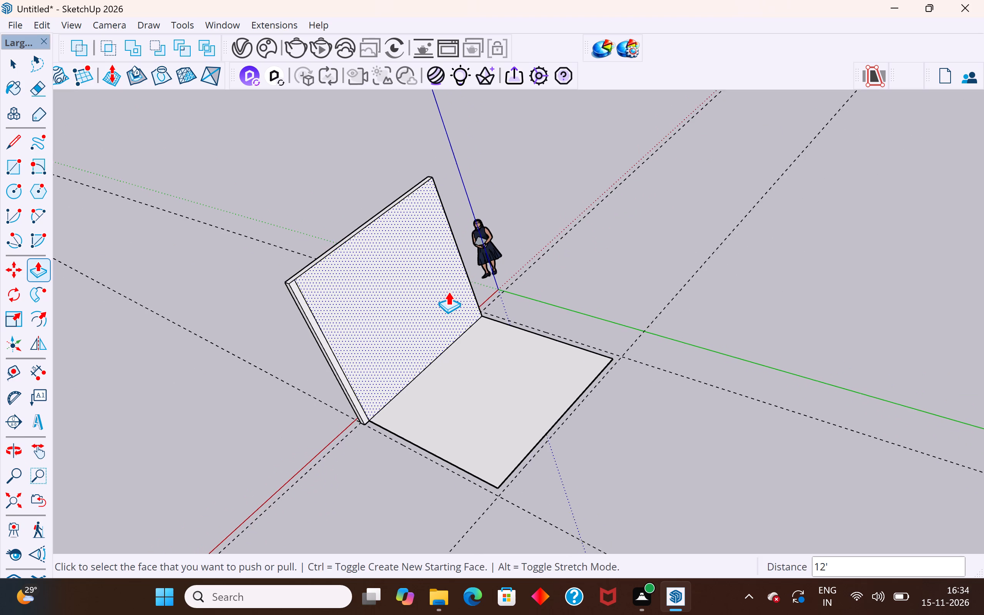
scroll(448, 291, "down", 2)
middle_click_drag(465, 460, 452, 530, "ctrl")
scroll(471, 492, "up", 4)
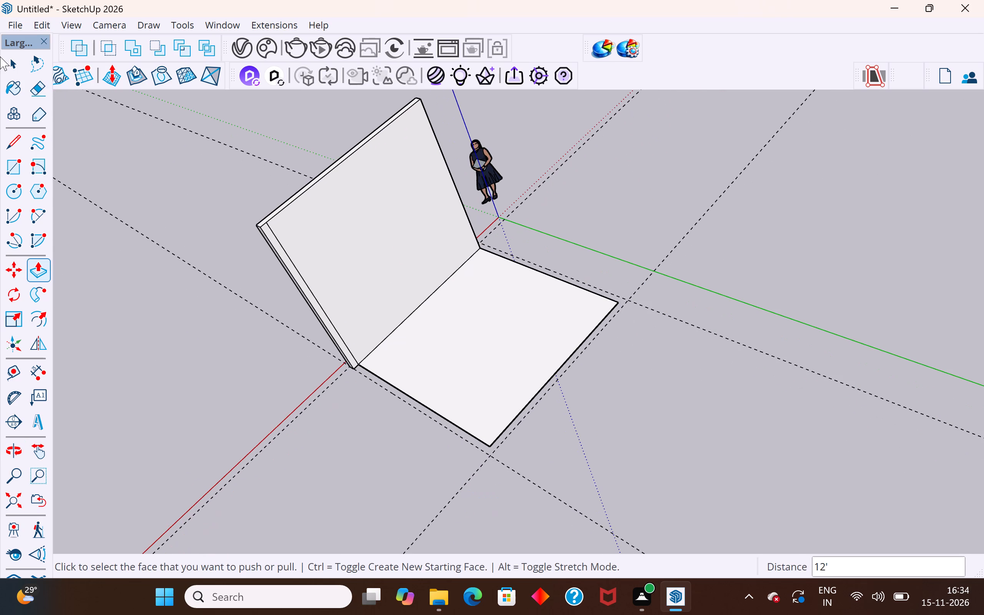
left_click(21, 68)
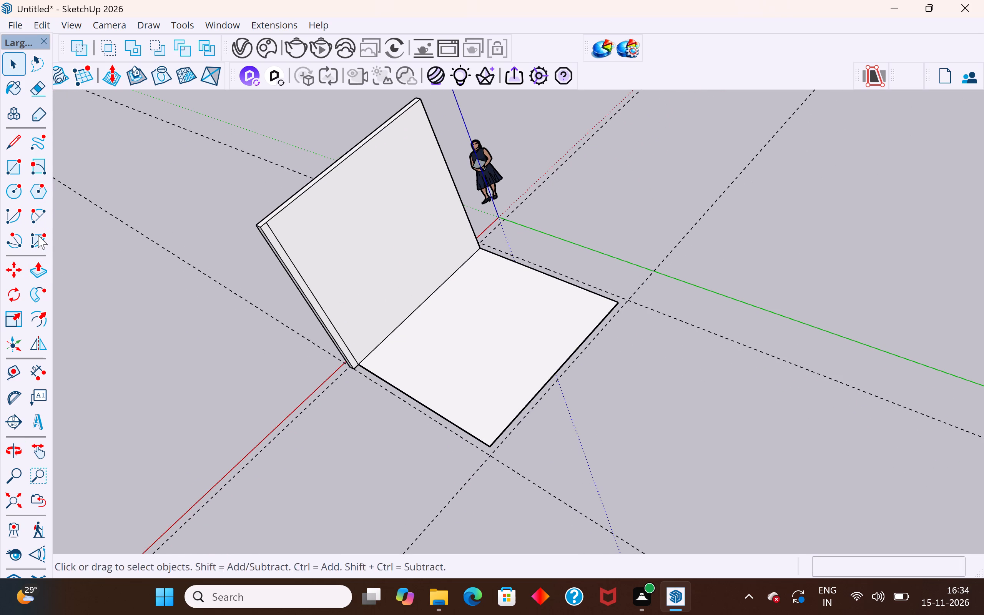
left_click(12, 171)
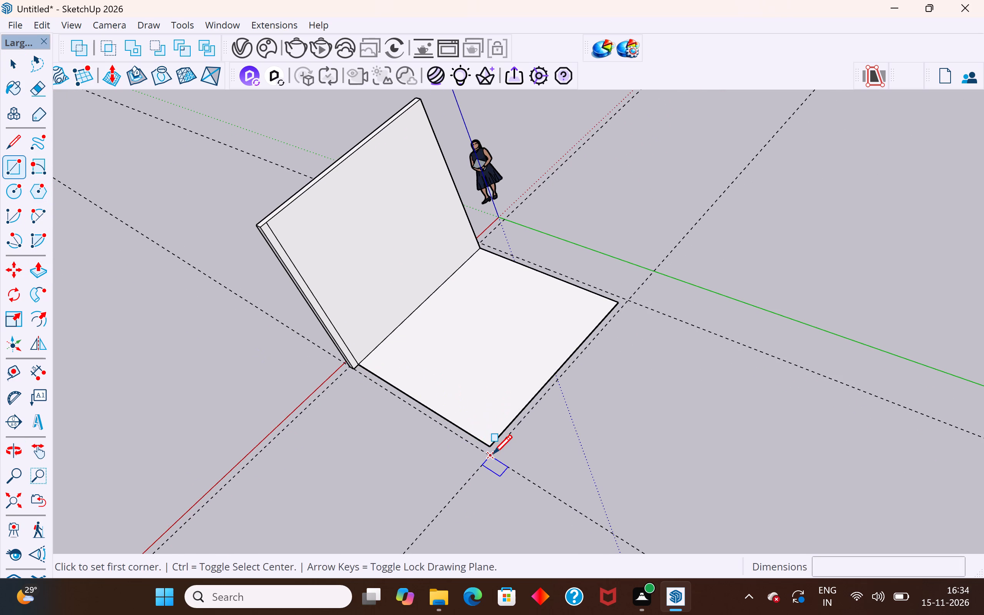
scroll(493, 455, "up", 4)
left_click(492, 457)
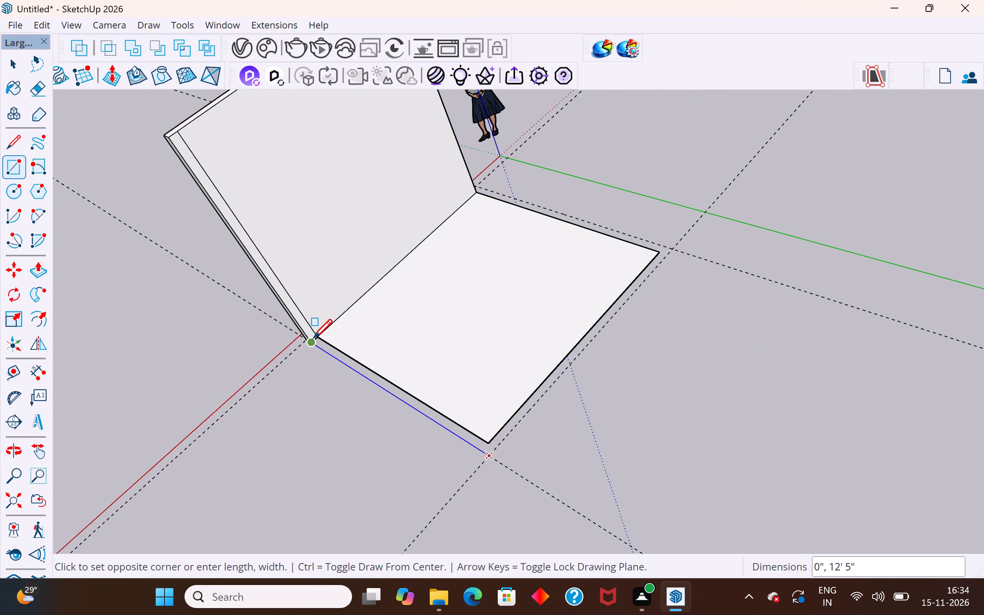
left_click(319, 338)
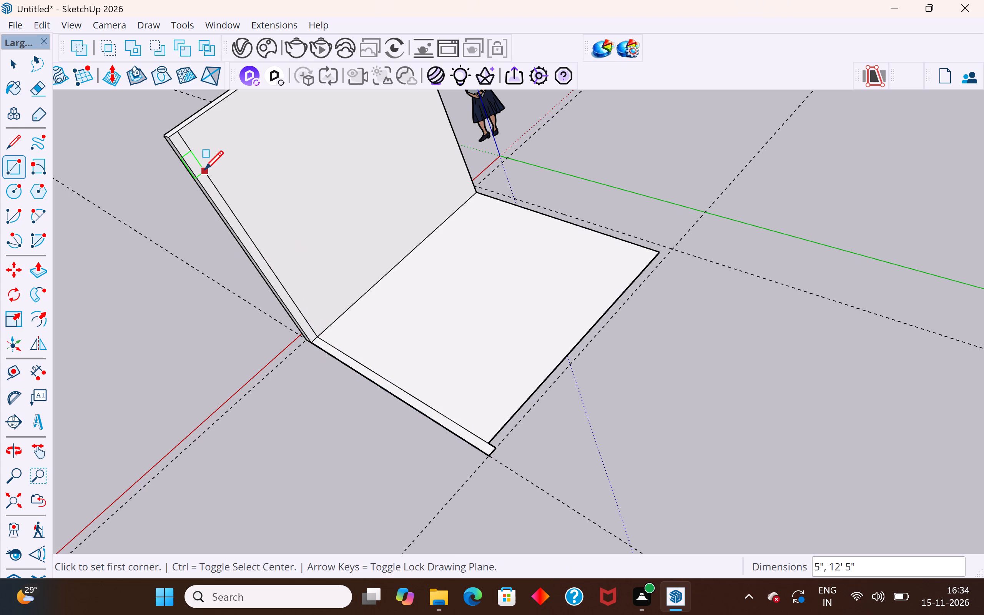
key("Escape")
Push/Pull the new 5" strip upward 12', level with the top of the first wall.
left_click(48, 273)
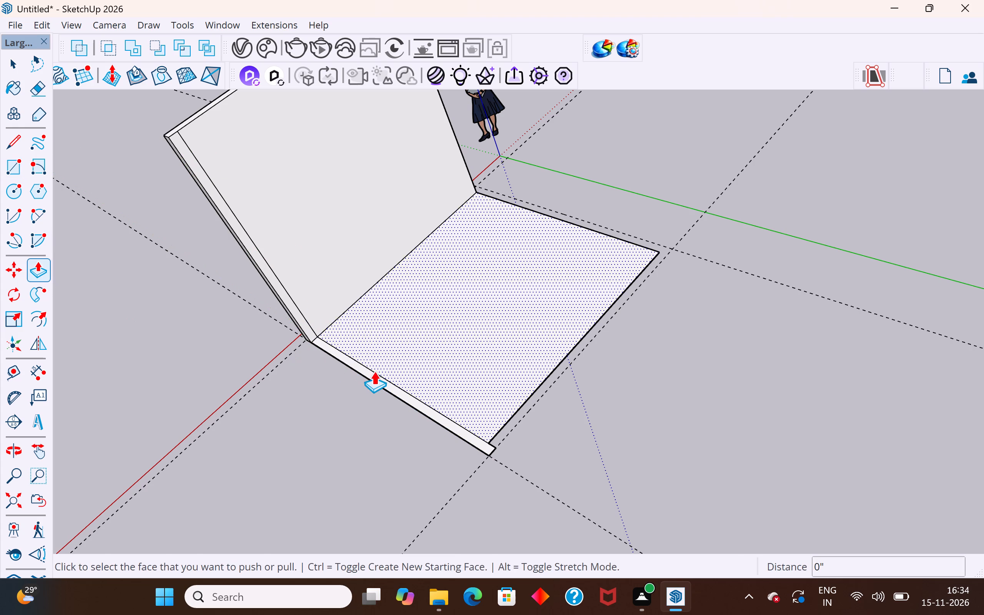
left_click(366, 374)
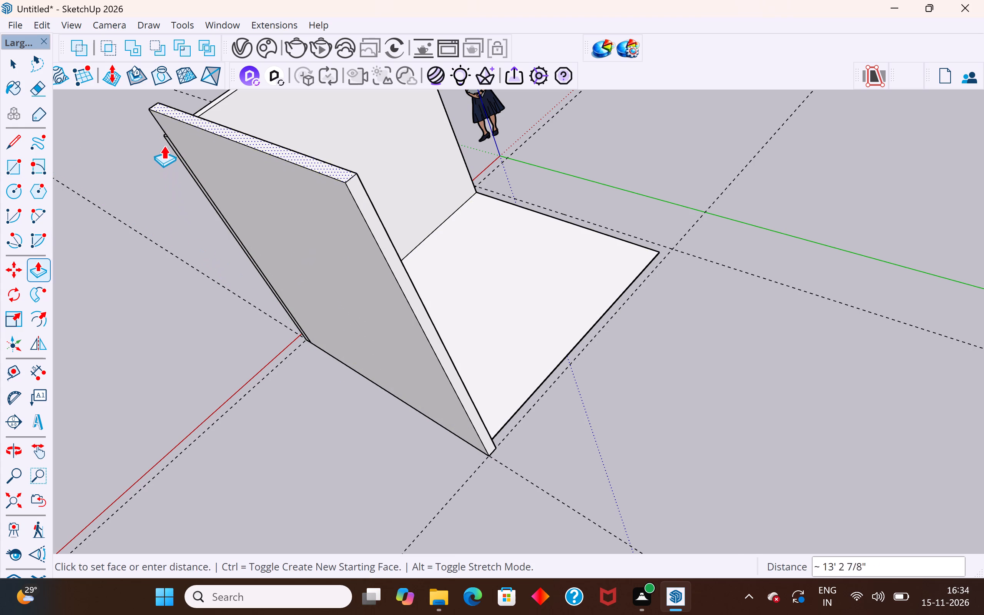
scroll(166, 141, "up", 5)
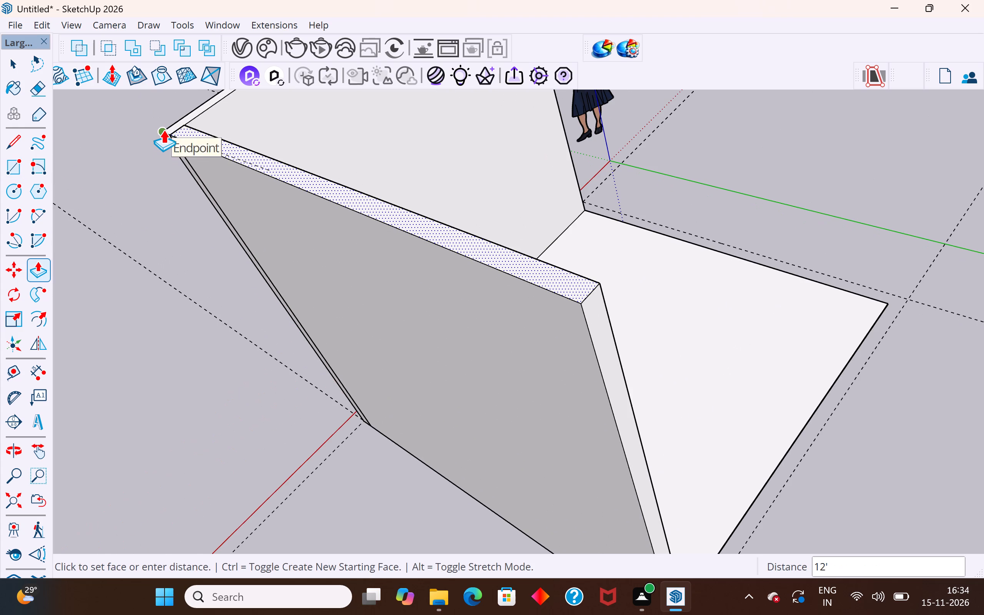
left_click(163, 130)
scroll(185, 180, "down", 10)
Examine the two walls and the floor's open edges from several sides.
middle_click_drag(458, 284, 390, 299, "shift")
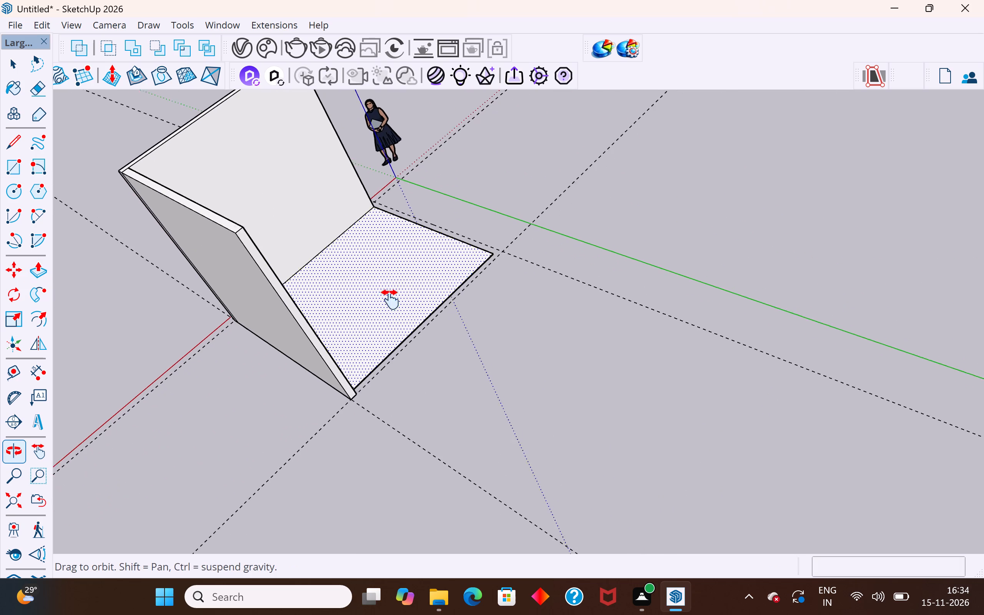
middle_click_drag(390, 299, 389, 299, "shift")
middle_click_drag(550, 347, 371, 396, "ctrl")
middle_click_drag(447, 258, 406, 570, "ctrl")
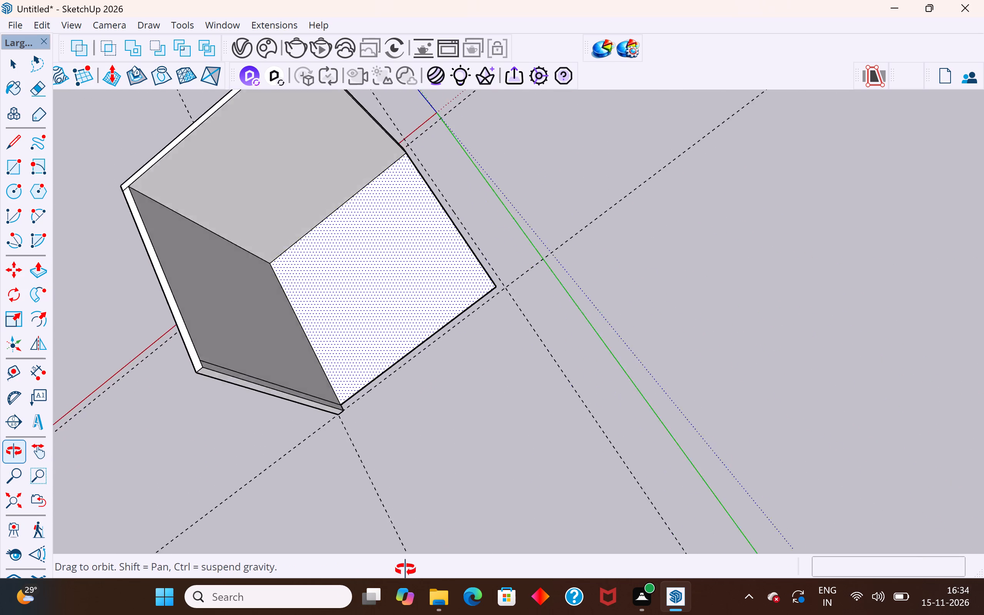
middle_click_drag(406, 570, 328, 550, "ctrl")
scroll(573, 258, "down", 5)
middle_click_drag(720, 417, 674, 302)
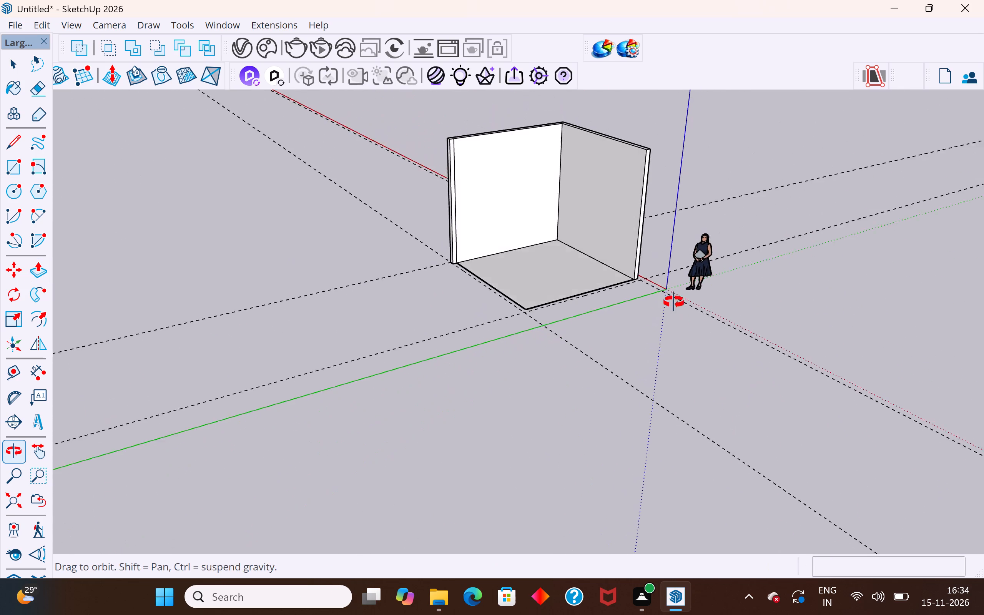
middle_click_drag(674, 302, 783, 286)
middle_click_drag(533, 340, 647, 239, "ctrl")
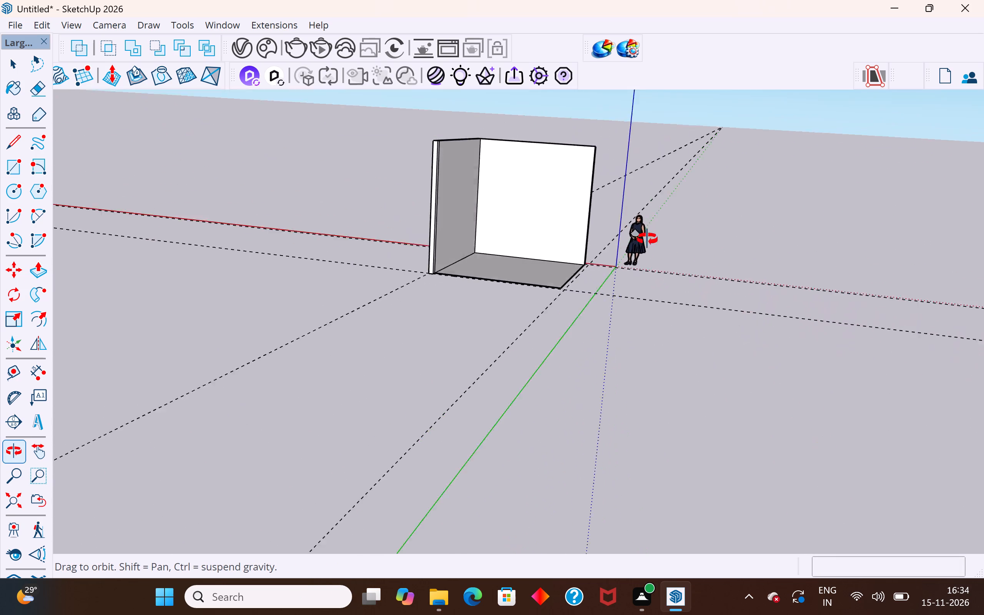
middle_click_drag(647, 239, 818, 354, "ctrl")
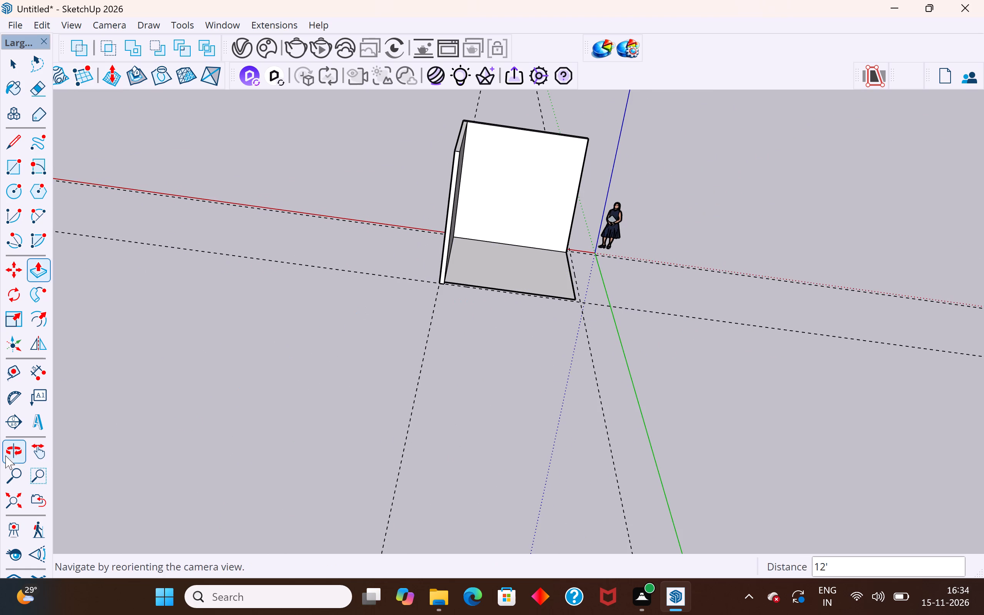
scroll(378, 325, "down", 3)
middle_click_drag(455, 355, 499, 359, "shift")
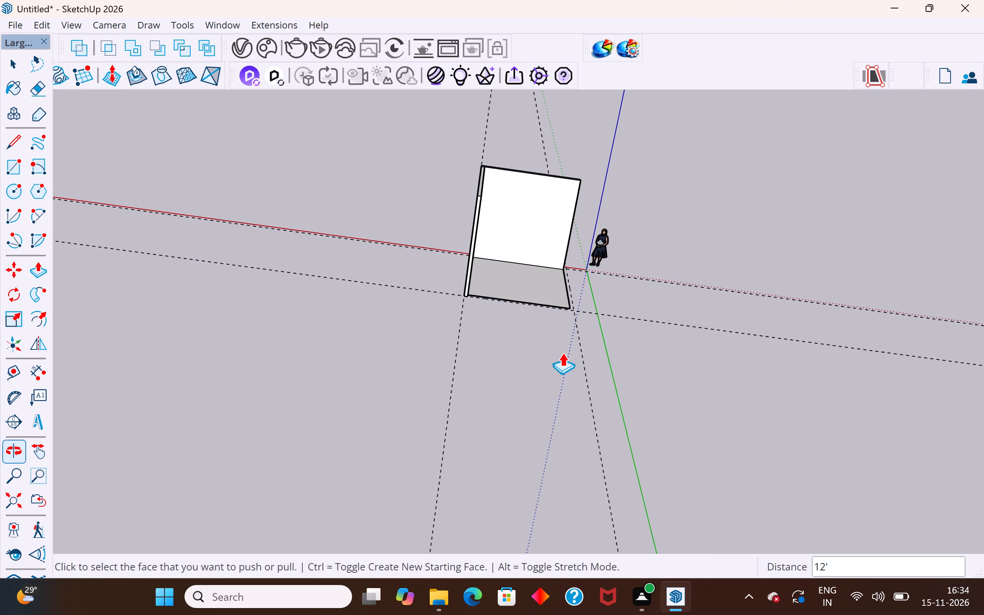
middle_click_drag(668, 325, 681, 146, "ctrl")
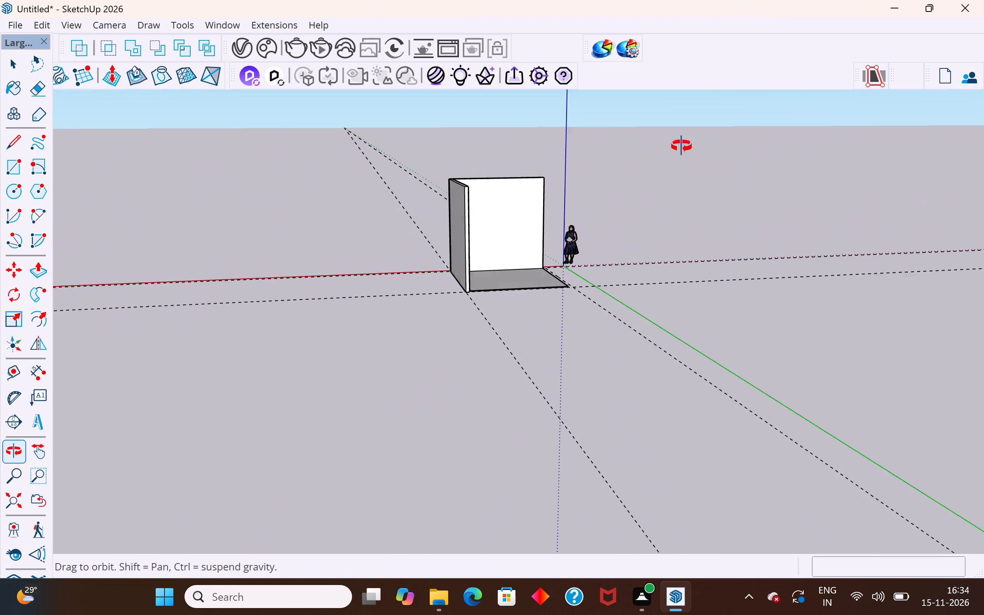
middle_click_drag(681, 146, 766, 294, "ctrl")
scroll(536, 357, "up", 3)
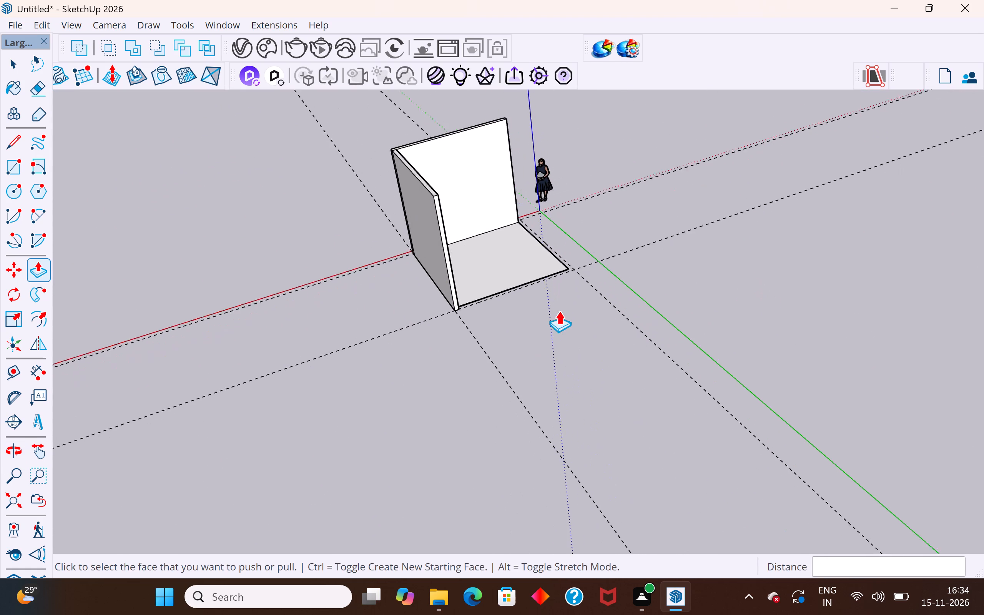
scroll(559, 311, "up", 2)
middle_click_drag(509, 391, 532, 250, "ctrl")
scroll(546, 199, "up", 10)
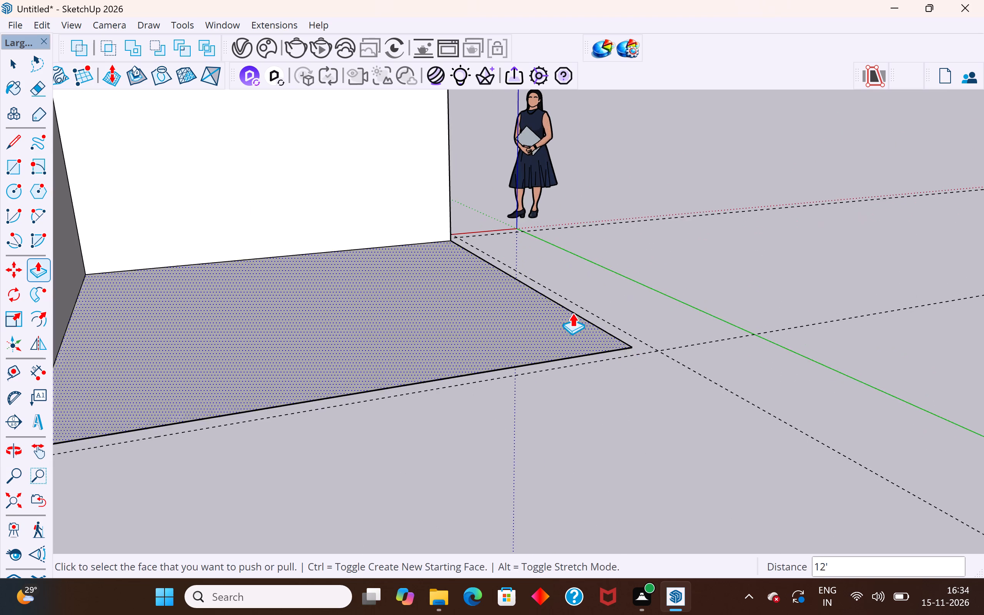
middle_click_drag(624, 354, 437, 394, "ctrl")
scroll(577, 286, "up", 4)
middle_click_drag(640, 434, 528, 470, "ctrl")
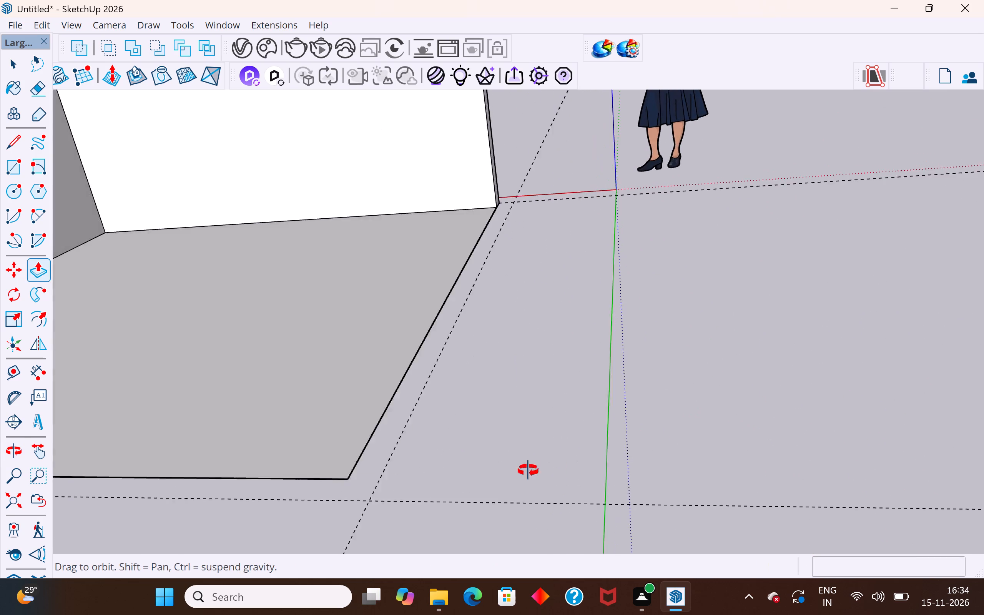
middle_click_drag(528, 470, 404, 553, "ctrl")
scroll(743, 262, "down", 4)
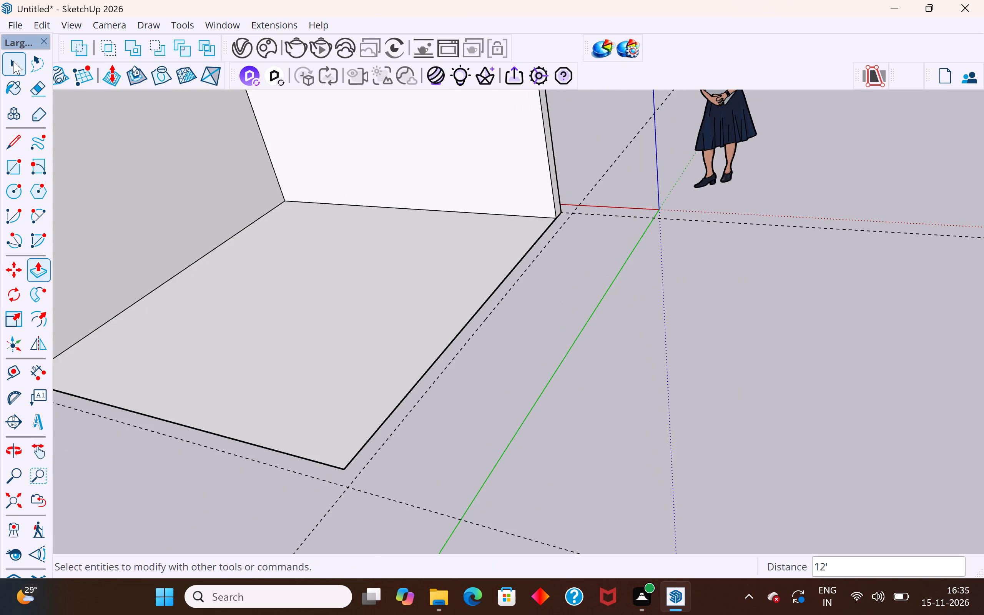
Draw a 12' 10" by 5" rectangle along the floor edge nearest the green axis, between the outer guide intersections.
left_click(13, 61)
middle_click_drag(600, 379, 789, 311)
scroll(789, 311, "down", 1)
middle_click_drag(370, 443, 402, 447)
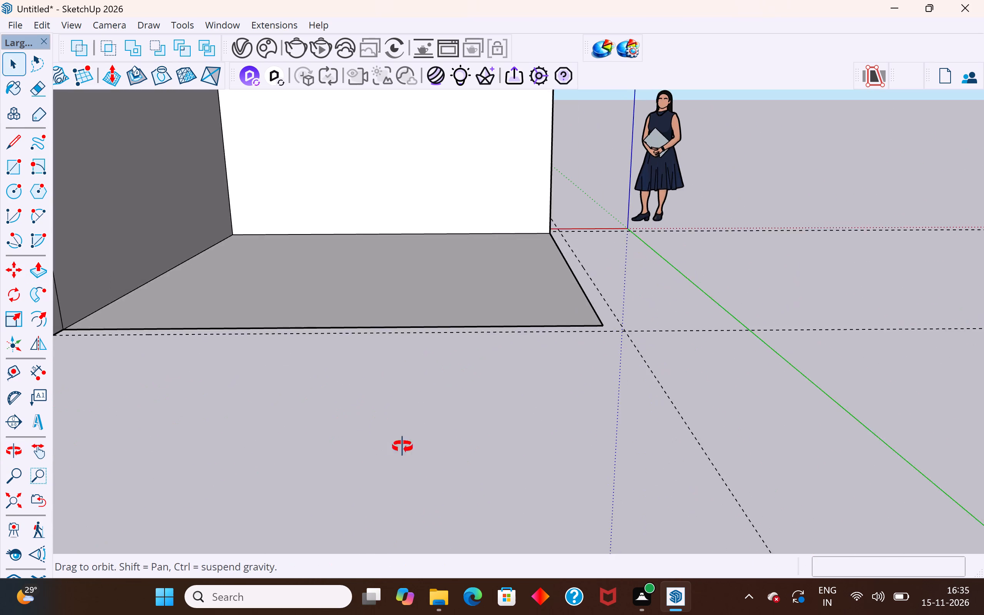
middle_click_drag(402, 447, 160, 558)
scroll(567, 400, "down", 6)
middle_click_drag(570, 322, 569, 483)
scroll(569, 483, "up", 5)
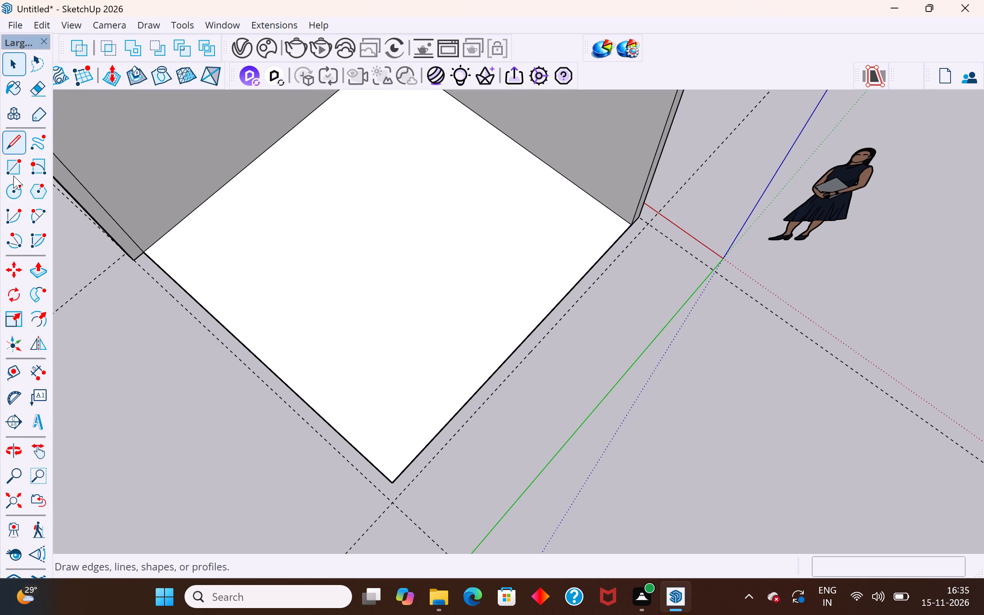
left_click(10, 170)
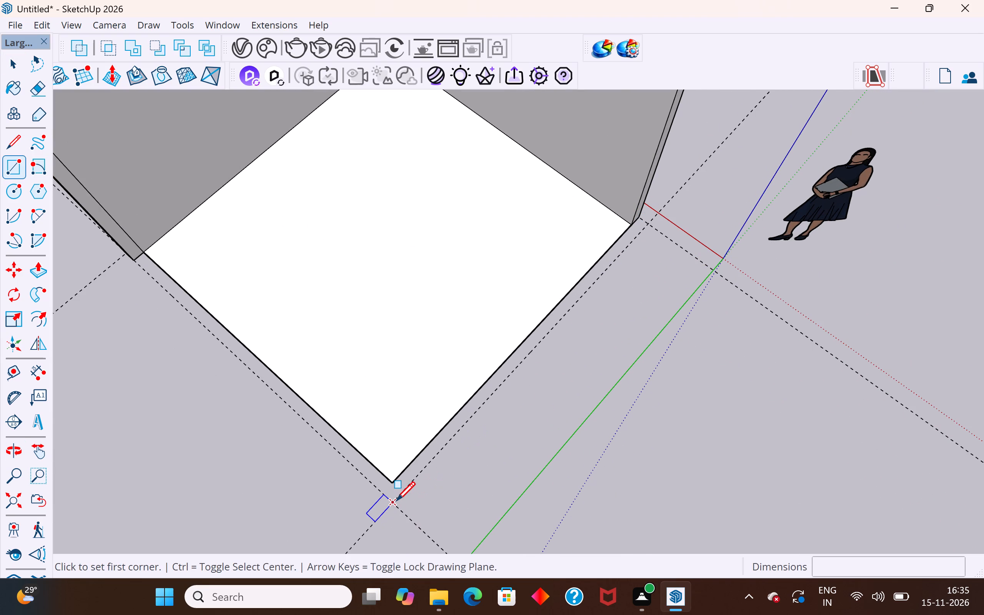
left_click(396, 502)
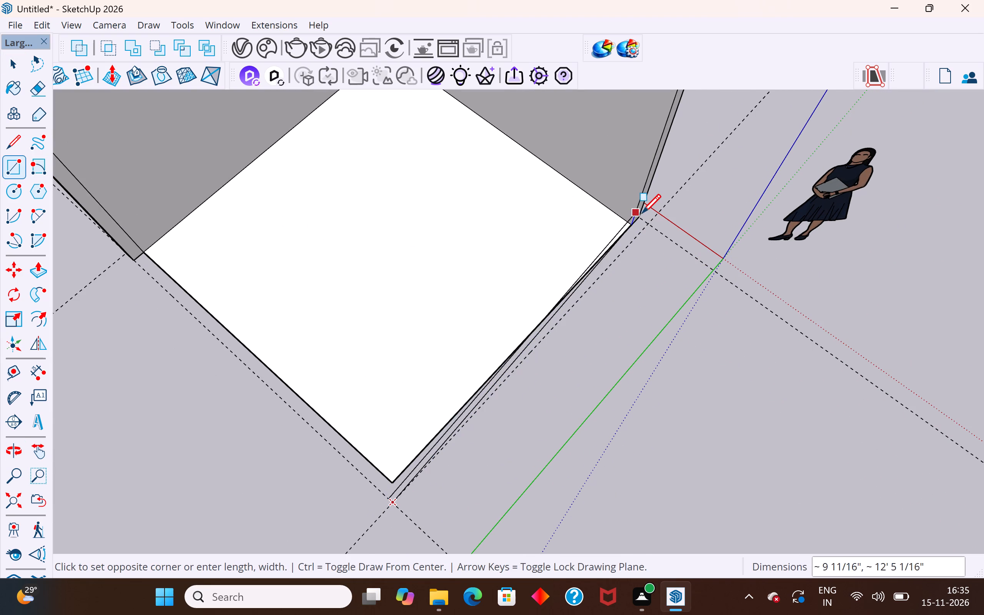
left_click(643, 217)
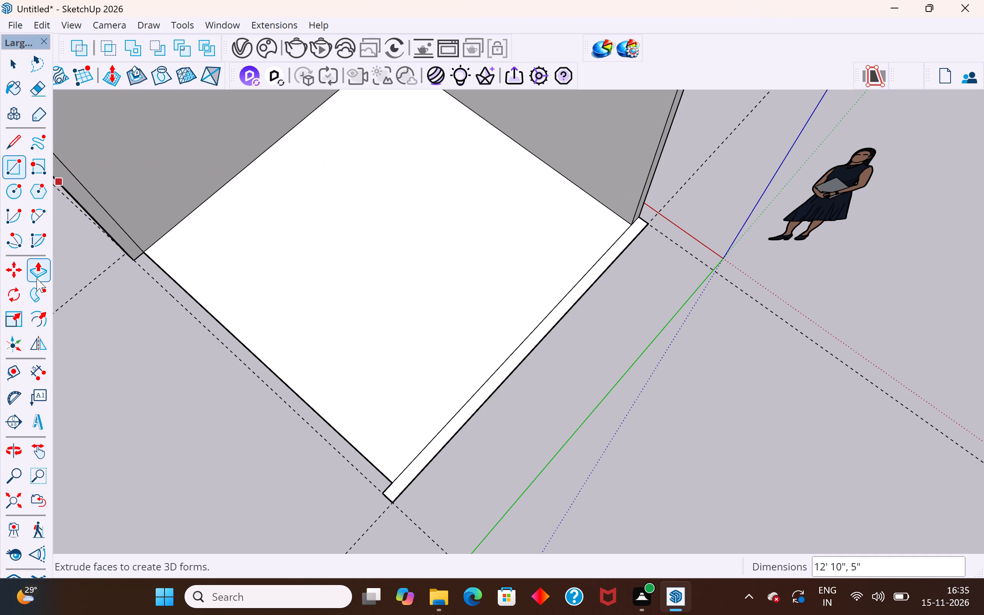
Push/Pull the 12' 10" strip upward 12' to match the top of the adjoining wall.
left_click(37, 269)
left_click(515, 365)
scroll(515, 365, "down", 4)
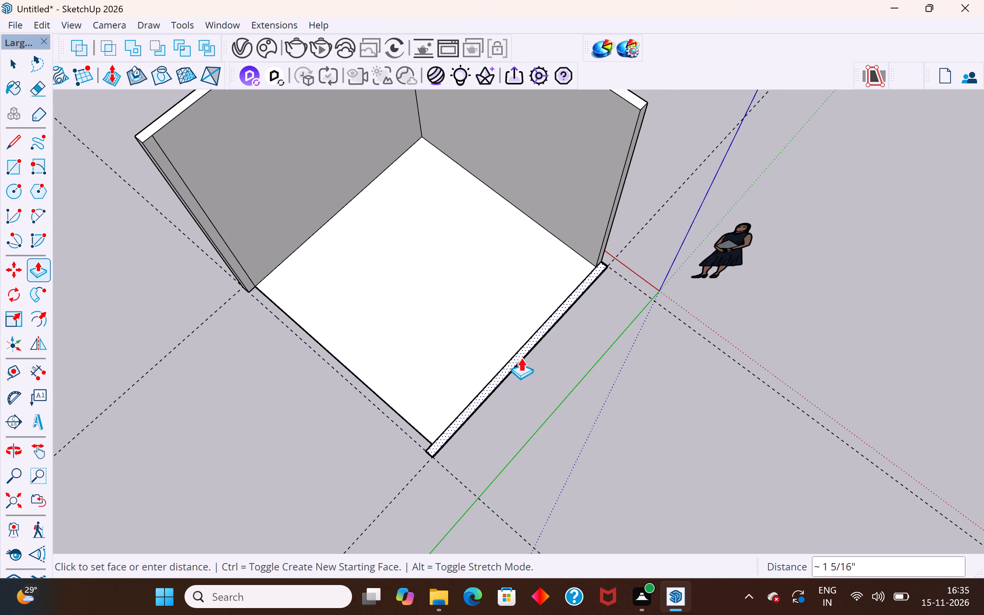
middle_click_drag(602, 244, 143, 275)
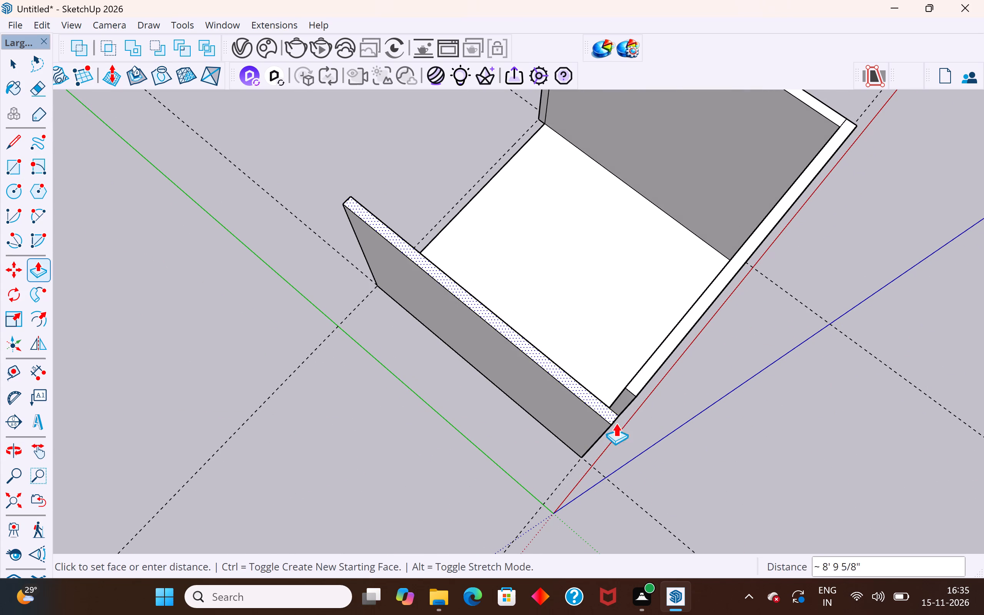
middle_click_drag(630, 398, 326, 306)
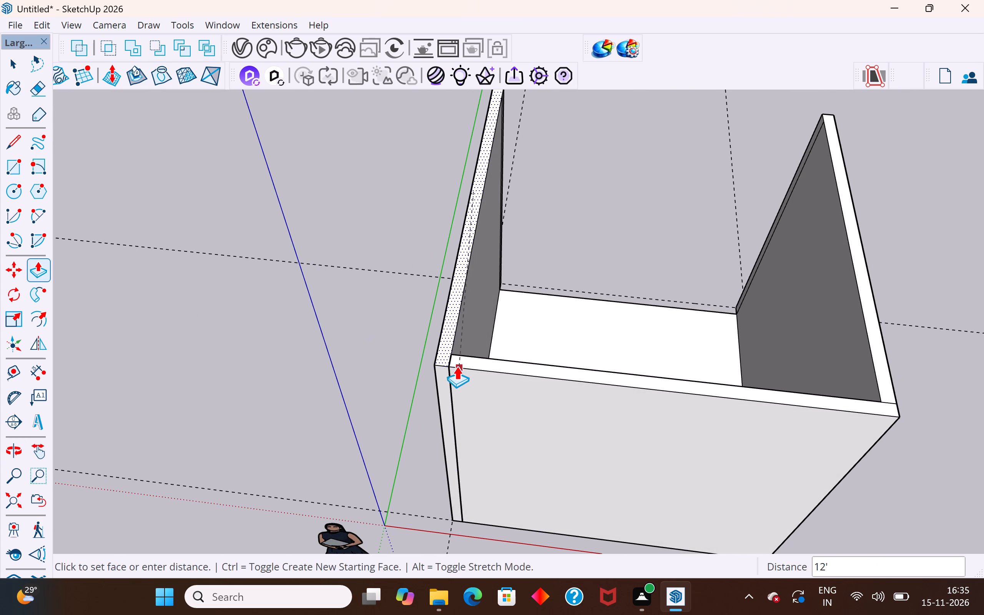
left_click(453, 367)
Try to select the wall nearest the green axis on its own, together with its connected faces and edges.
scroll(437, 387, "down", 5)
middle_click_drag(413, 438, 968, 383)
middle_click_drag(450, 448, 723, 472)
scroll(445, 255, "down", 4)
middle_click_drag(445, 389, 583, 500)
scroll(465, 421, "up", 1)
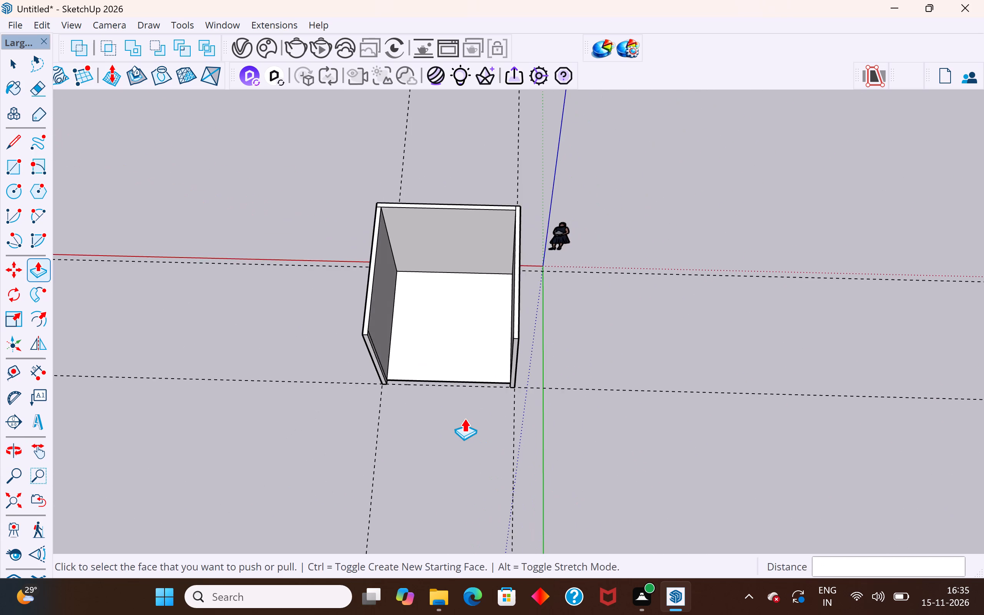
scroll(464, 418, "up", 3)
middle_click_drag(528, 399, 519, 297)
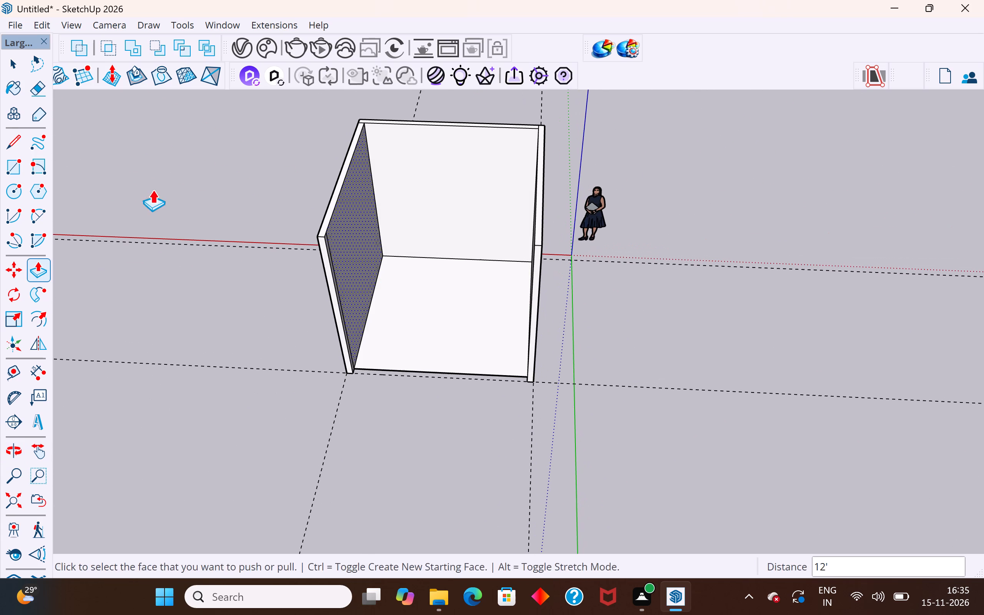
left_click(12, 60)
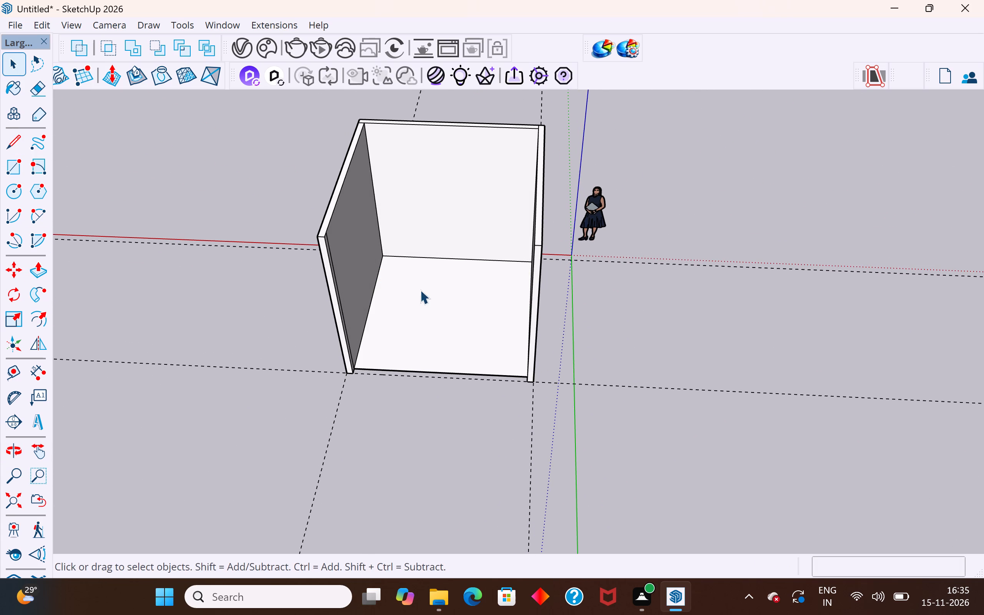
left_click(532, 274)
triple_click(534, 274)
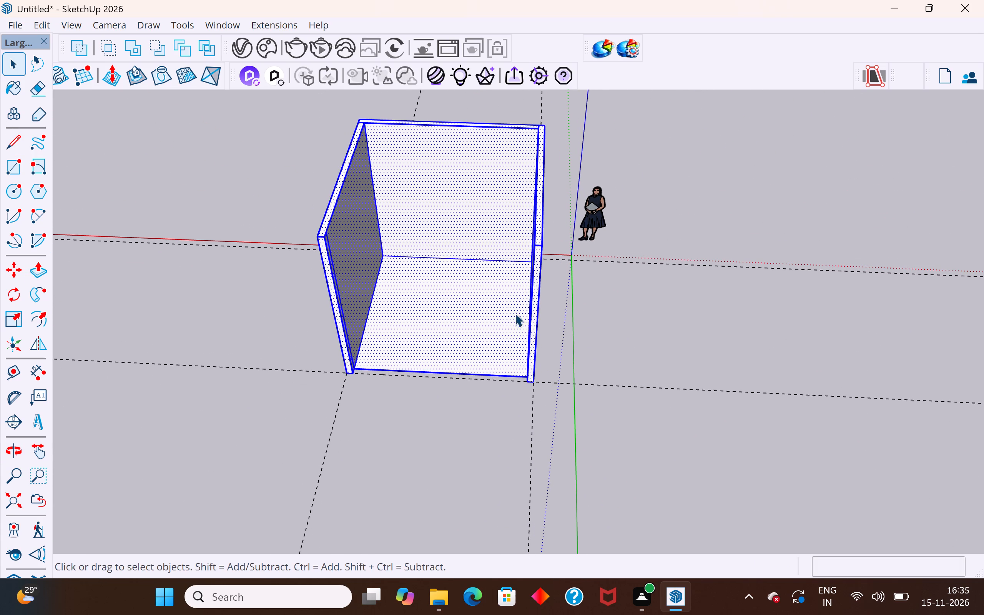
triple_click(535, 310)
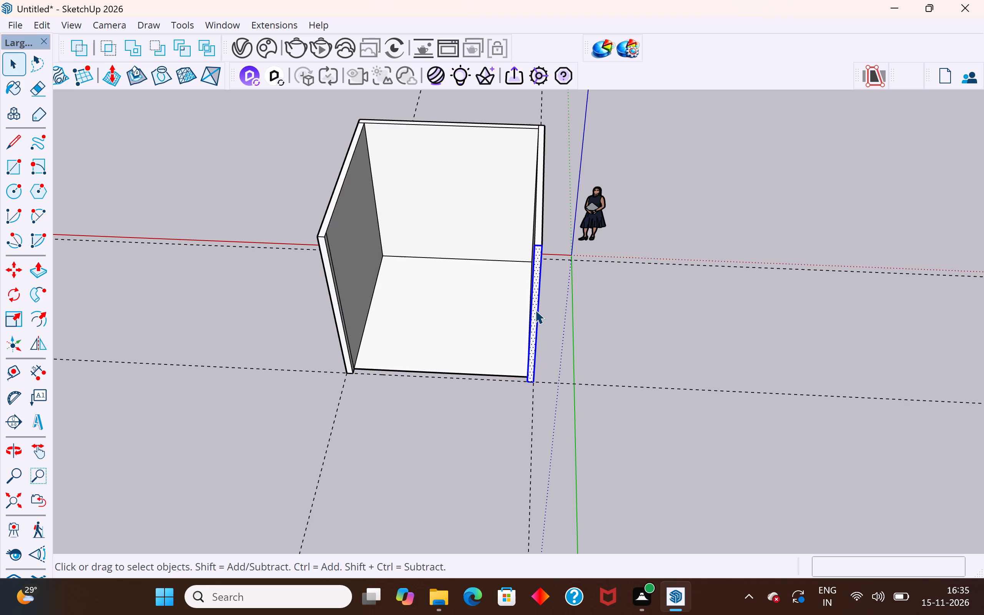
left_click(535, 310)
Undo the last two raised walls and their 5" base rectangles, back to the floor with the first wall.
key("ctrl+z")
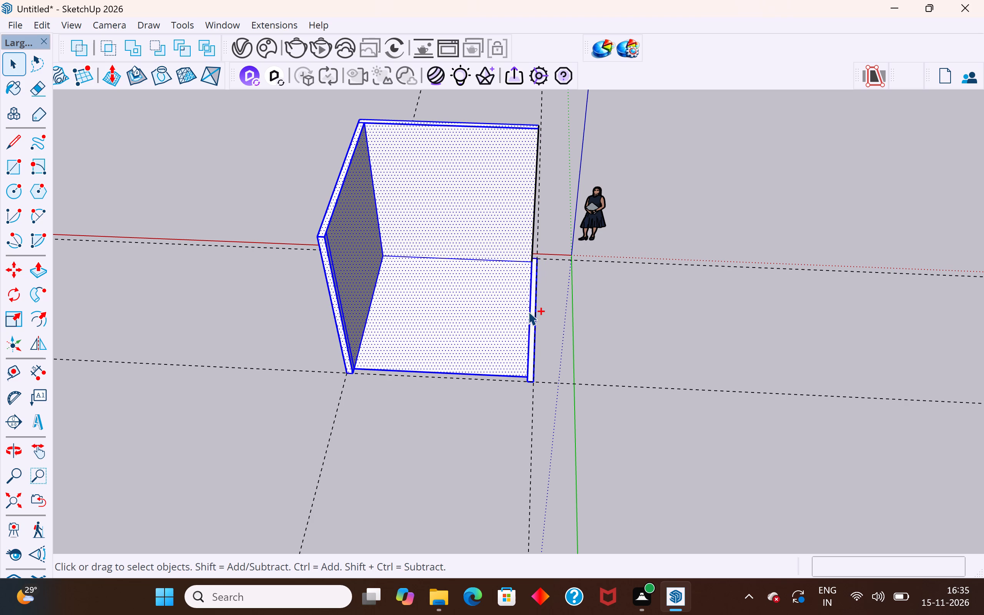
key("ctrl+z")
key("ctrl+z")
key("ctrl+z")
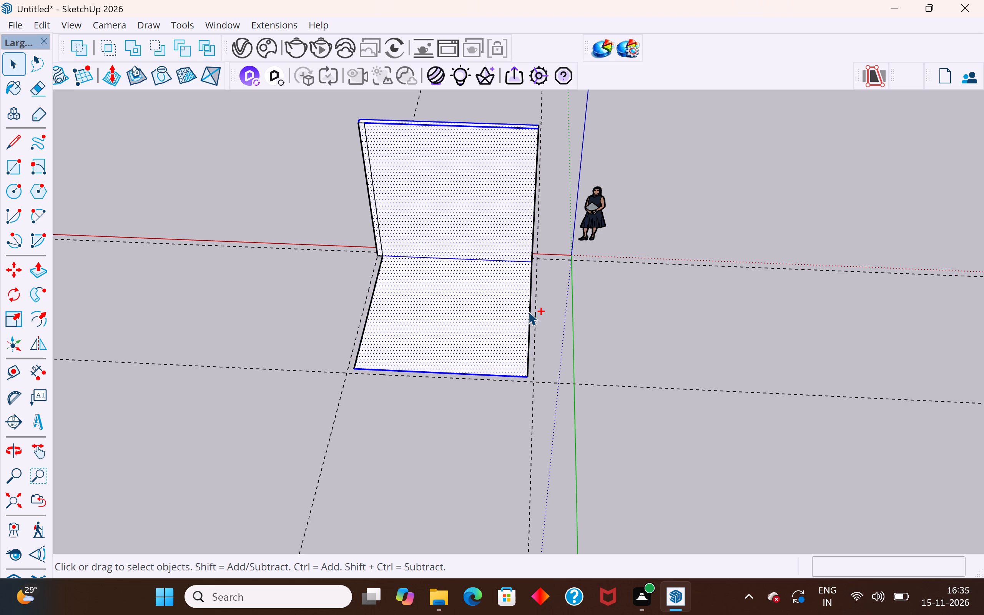
Undo the remaining raised wall and its 5" base rectangle, leaving only the floor face.
key("ctrl+z")
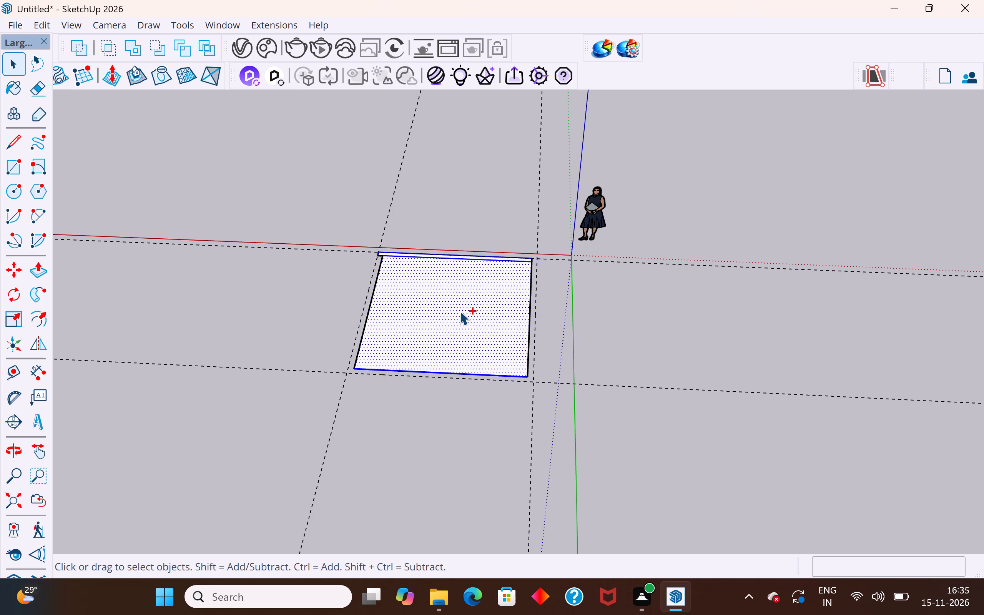
key("ctrl+z")
Make the square floor face and its bounding edges into a group.
left_click(460, 311, "ctrl")
right_click(460, 311)
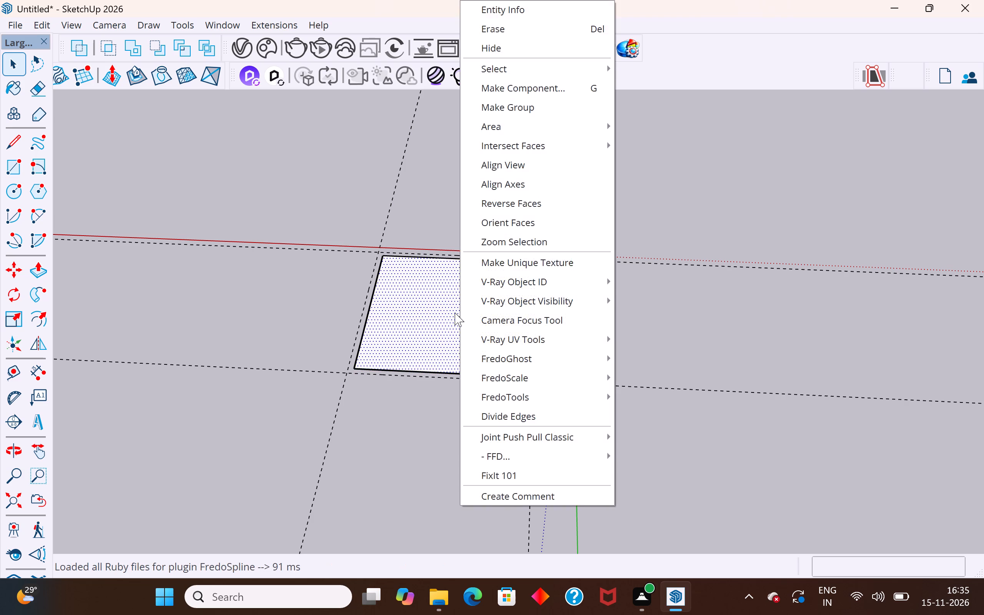
triple_click(433, 319)
left_click(433, 319)
right_click(433, 319)
left_click(497, 150)
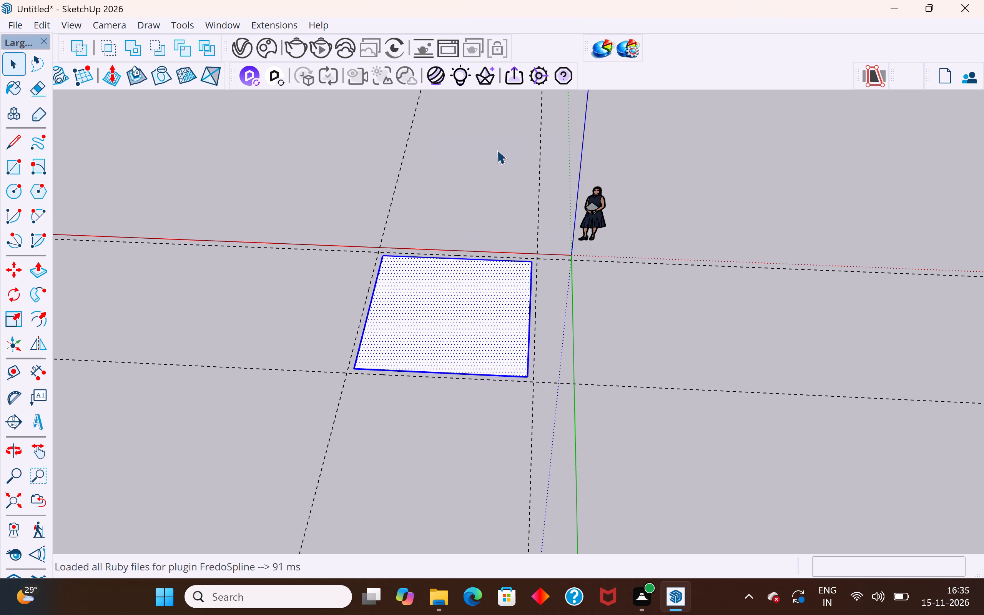
left_click(610, 357)
Draw a 12' 5" by 5" rectangle along the floor edge nearest the green axis, from the floor corner to the far guide intersection.
scroll(568, 333, "up", 6)
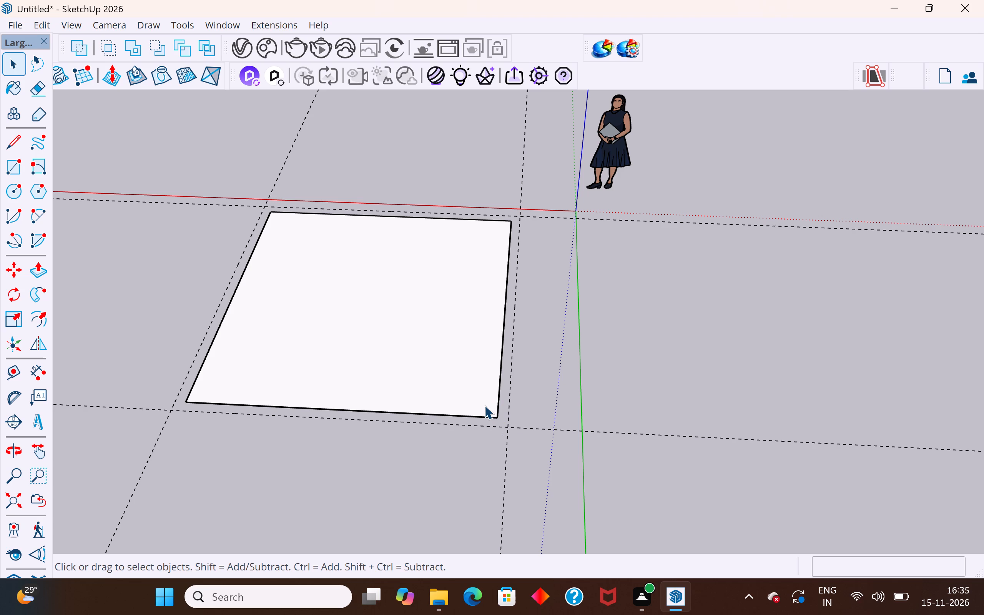
scroll(515, 213, "up", 6)
scroll(519, 212, "down", 4)
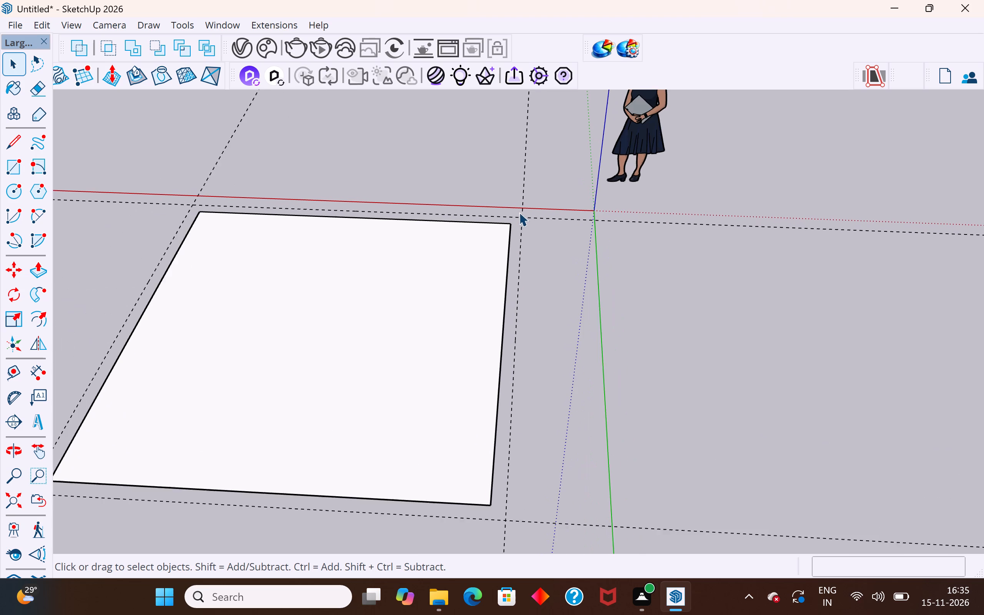
left_click(17, 165)
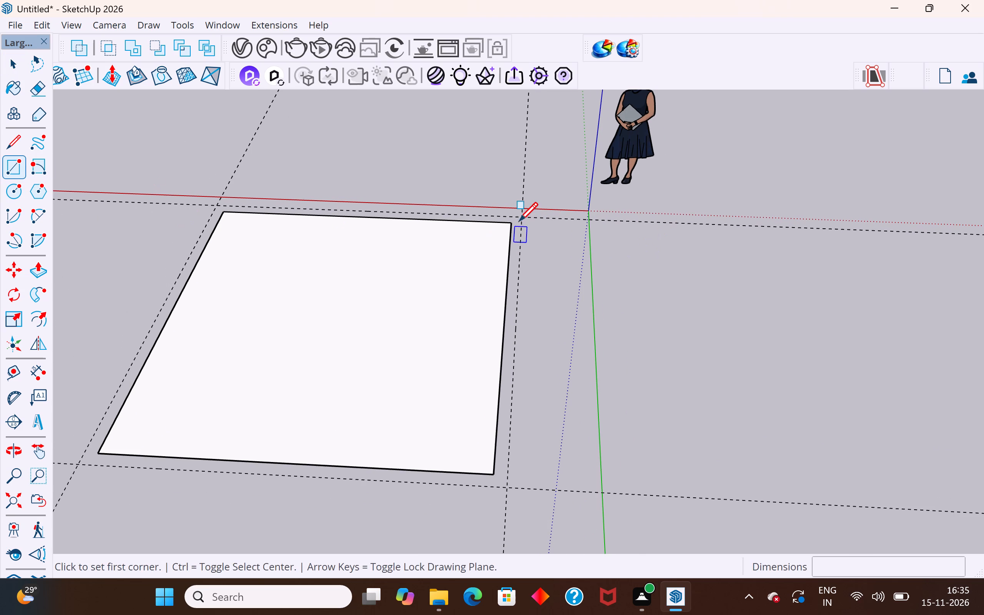
left_click(515, 221)
left_click(507, 487)
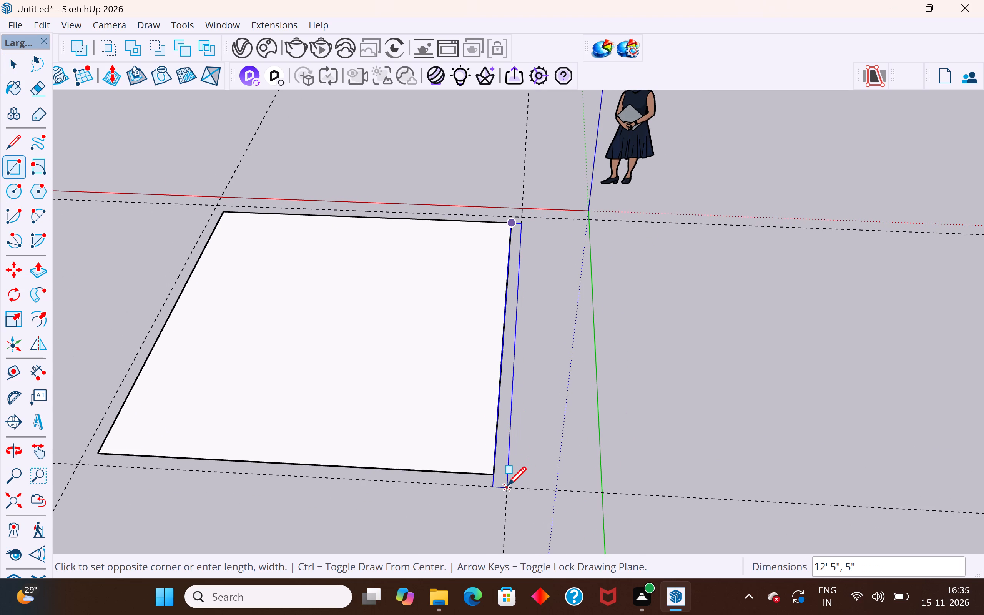
Push/Pull the 12' 5" strip nearest the green axis upward 12' to form a wall.
left_click(12, 58)
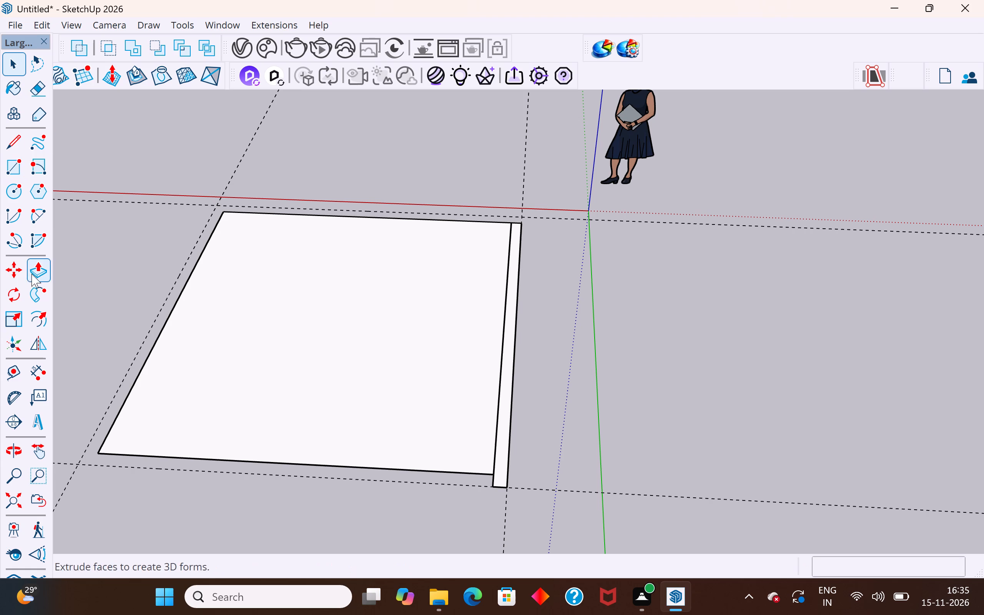
left_click(51, 266)
left_click(40, 267)
left_click(500, 474)
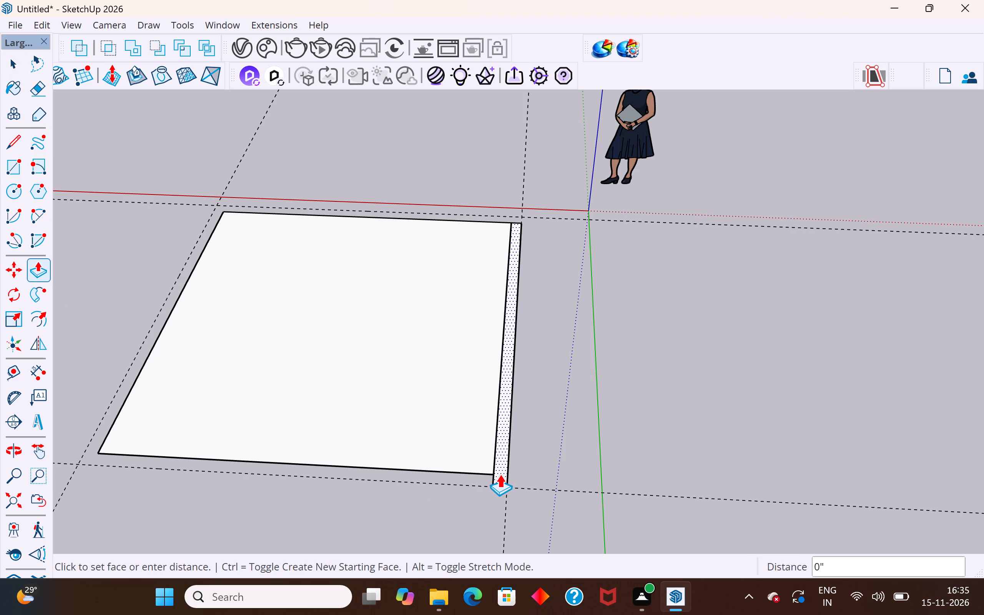
type("12'")
key("Return")
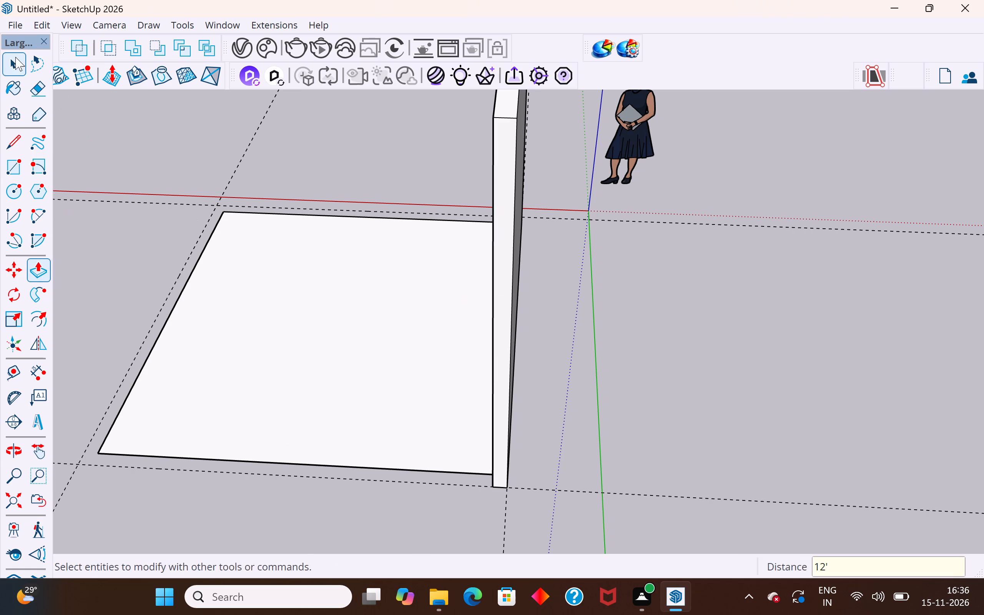
Make the whole raised wall nearest the green axis into its own group.
left_click(15, 57)
triple_click(509, 246)
left_click(509, 246)
right_click(509, 246)
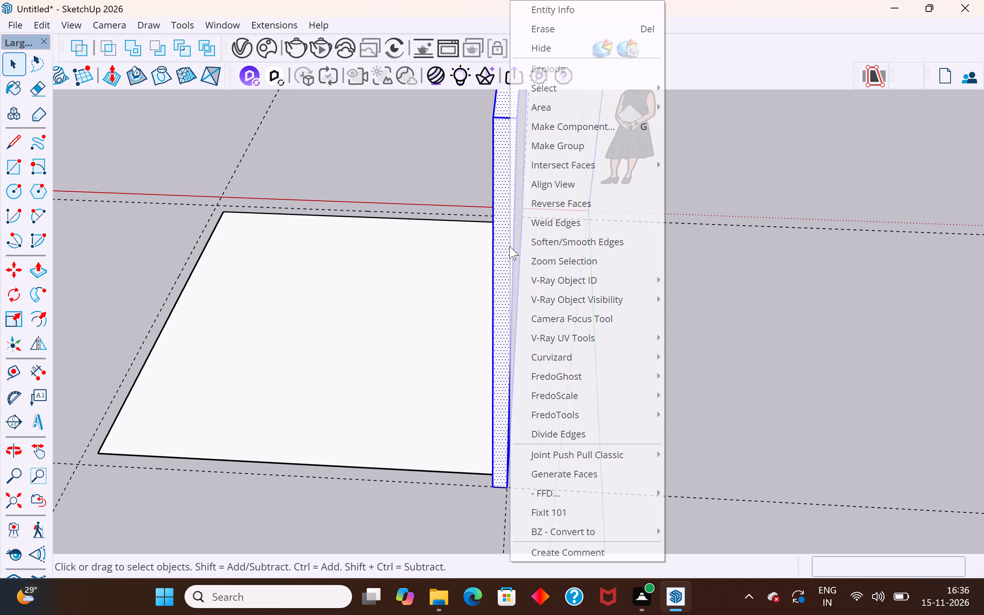
left_click(604, 145)
left_click(641, 278)
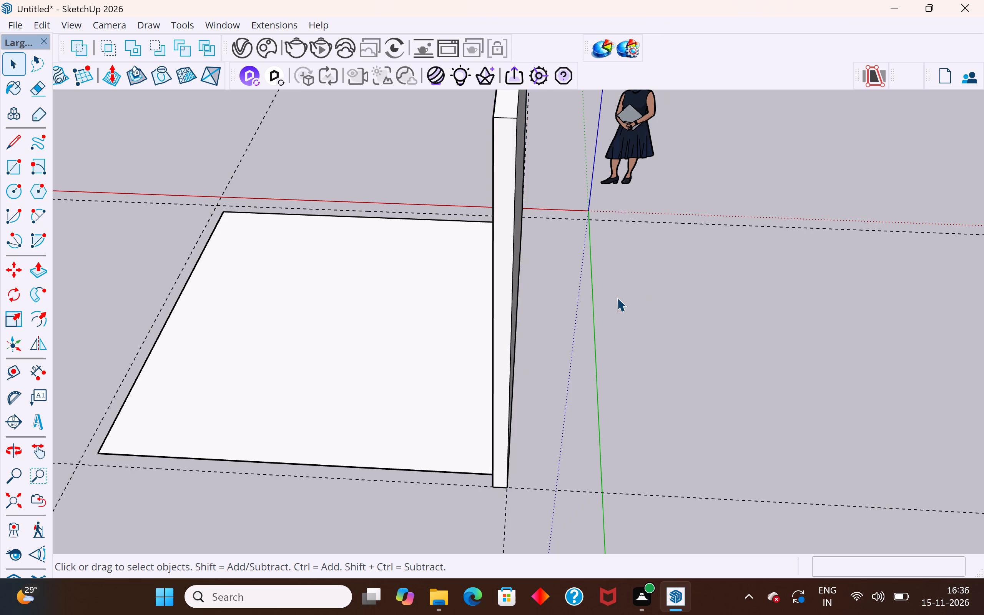
Draw a 5" wide rectangle along the floor edge opposite the red axis, from the grouped wall's inner face to the outer guide intersection.
scroll(617, 298, "down", 5)
middle_click_drag(445, 402, 663, 432, "shift")
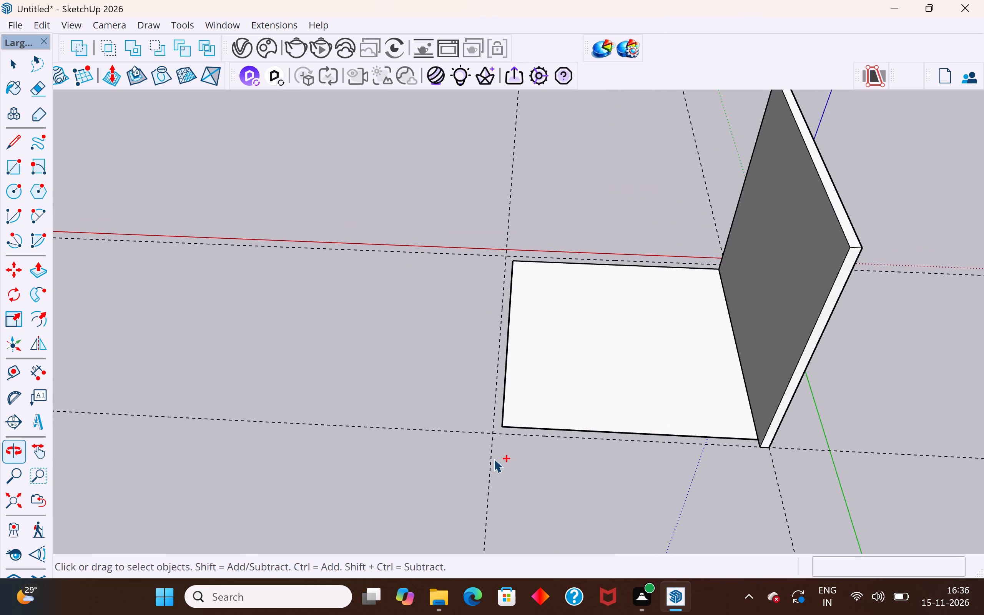
middle_click_drag(511, 465, 705, 309, "ctrl")
middle_click_drag(540, 445, 884, 434)
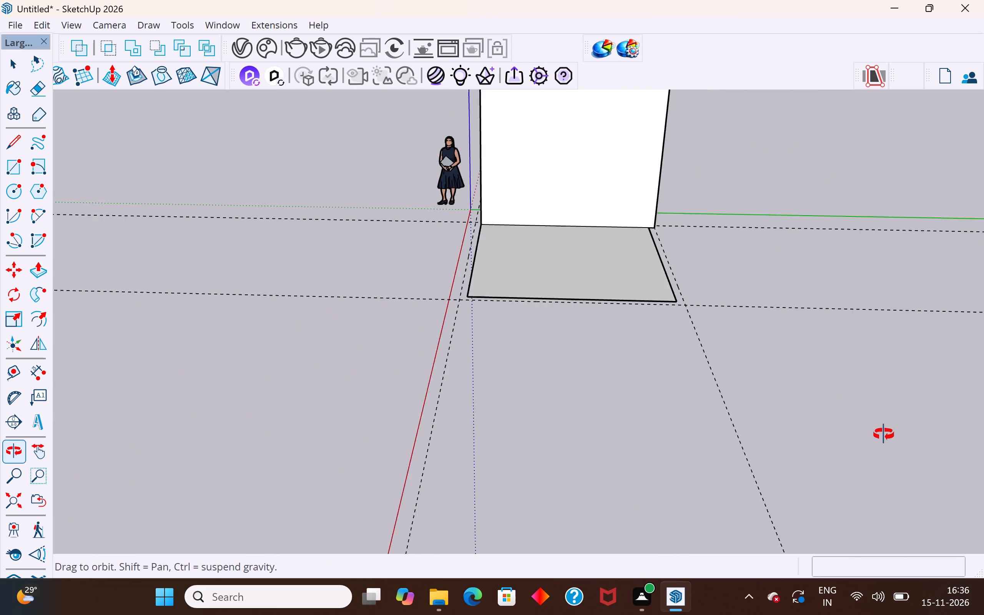
middle_click_drag(884, 434, 856, 479)
scroll(555, 450, "down", 6)
scroll(628, 311, "up", 3)
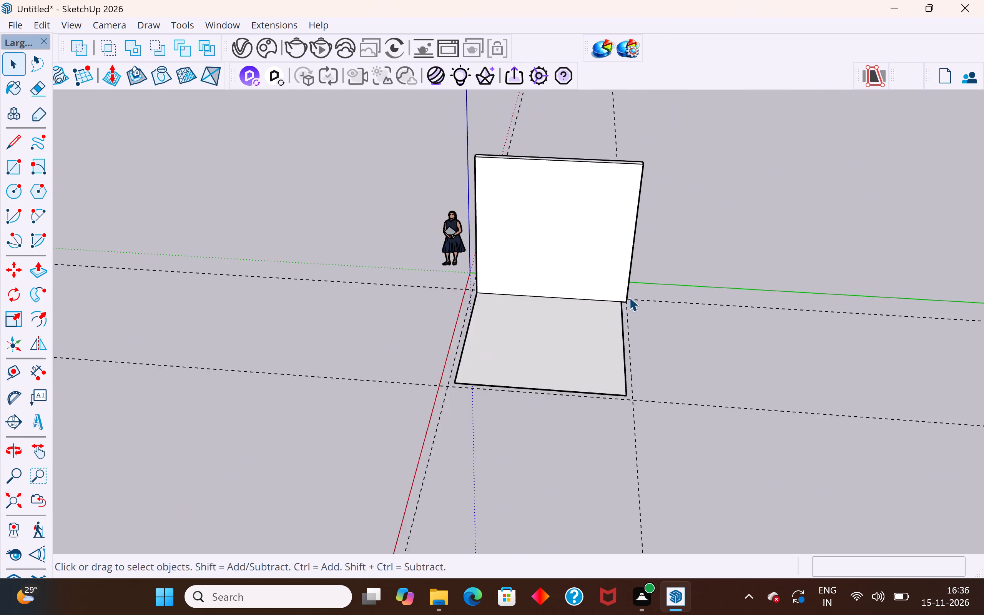
scroll(629, 297, "up", 2)
middle_click_drag(639, 352, 589, 314)
scroll(611, 357, "up", 4)
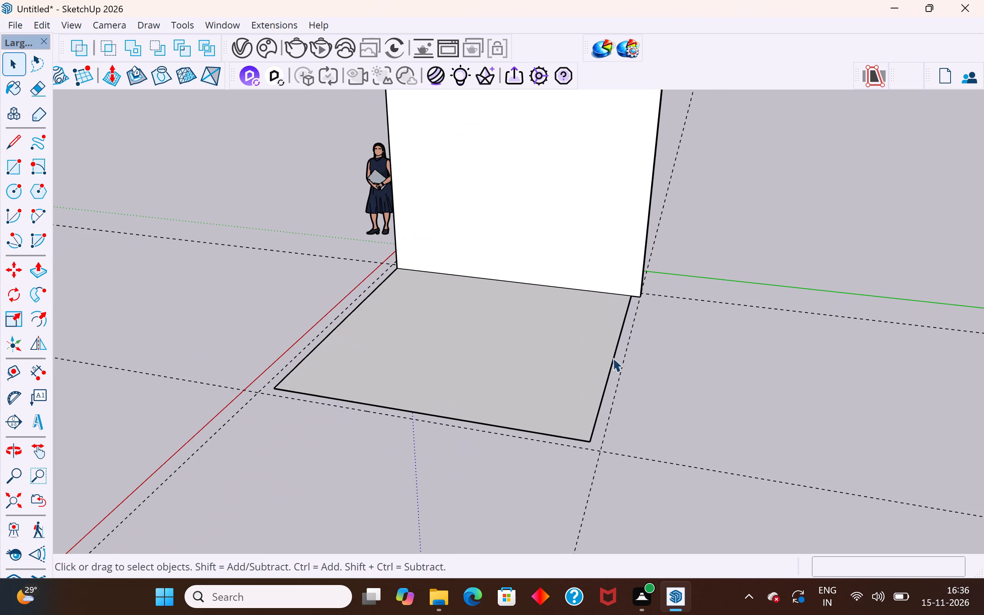
left_click(14, 161)
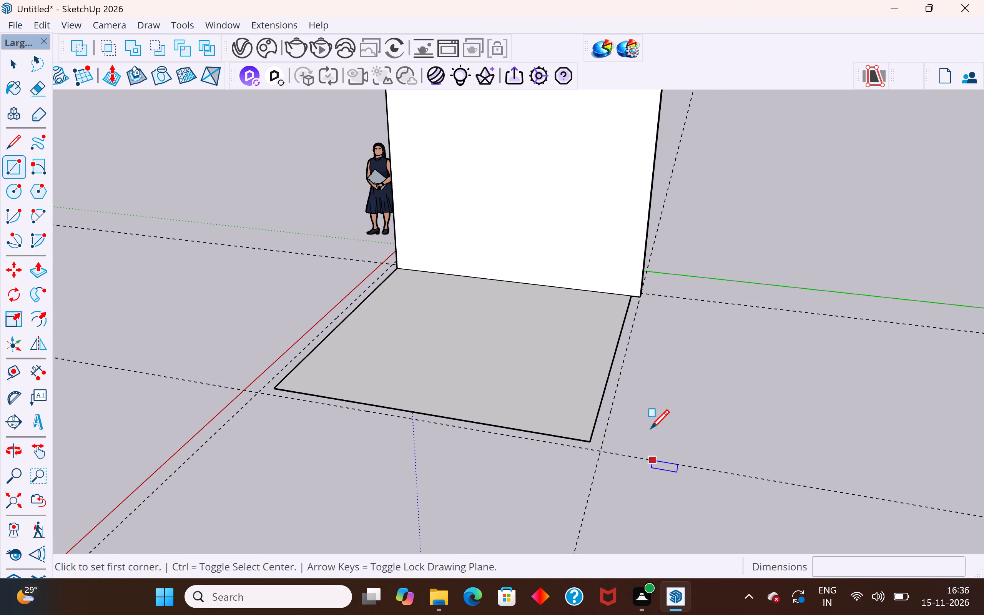
scroll(650, 398, "up", 4)
left_click(625, 257)
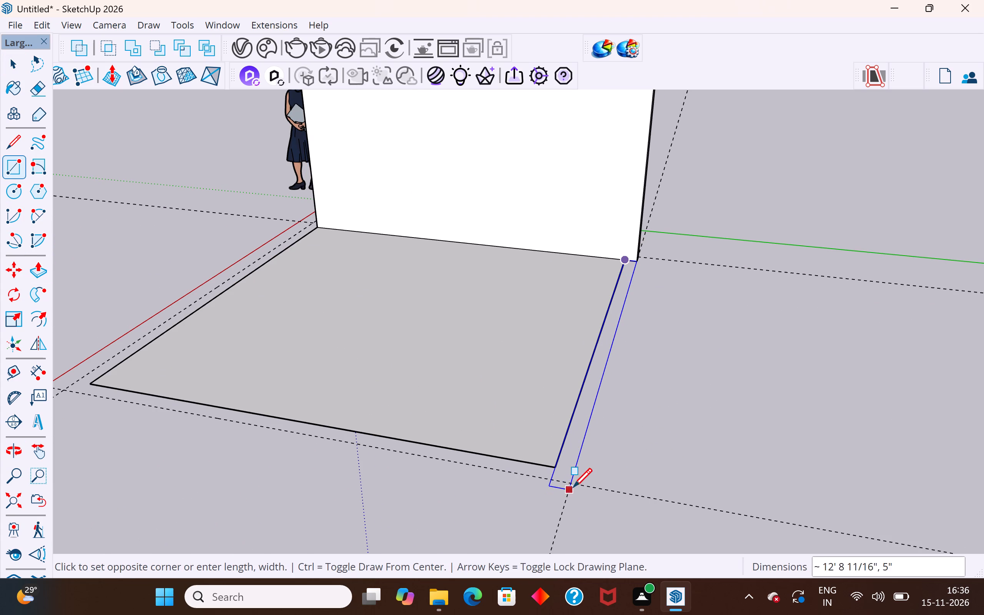
left_click(572, 485)
Push/Pull the strip opposite the red axis upward 12' to match the top of the first wall.
scroll(569, 392, "down", 4)
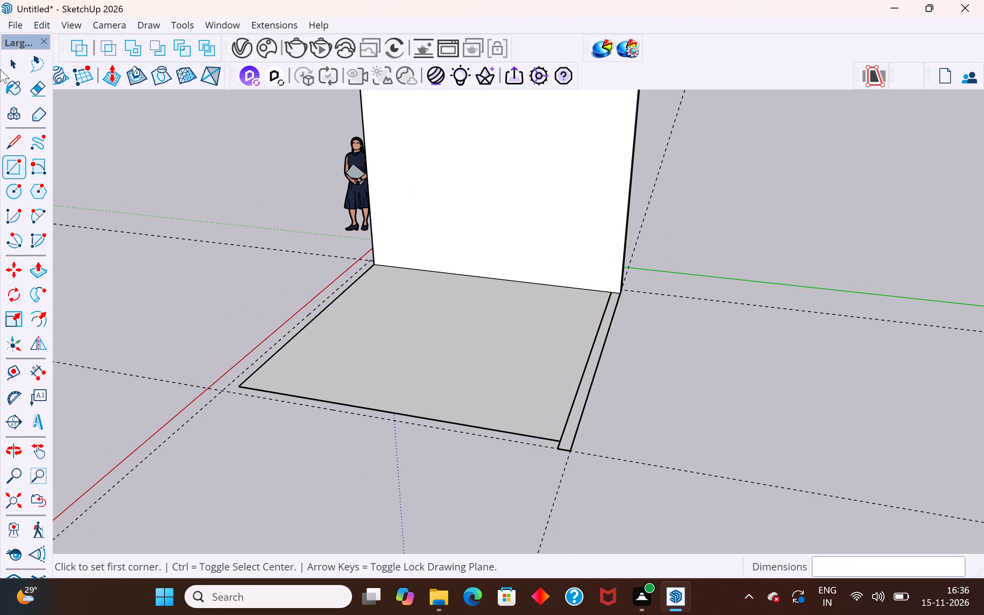
left_click(14, 56)
middle_click_drag(649, 434, 499, 437)
scroll(630, 537, "down", 6)
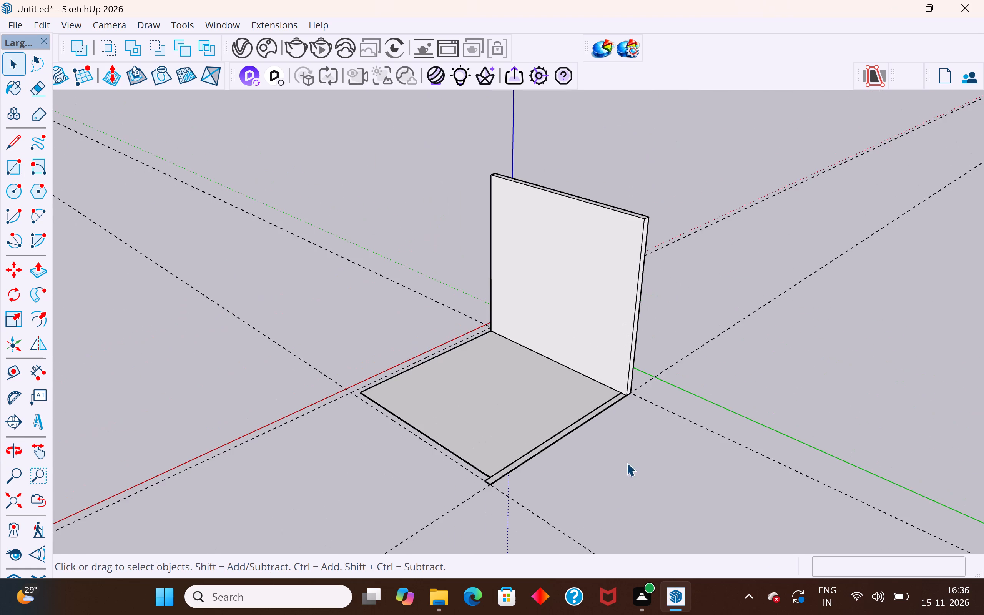
middle_click_drag(629, 439, 627, 367)
scroll(647, 261, "up", 2)
scroll(641, 297, "down", 2)
middle_click_drag(617, 467, 628, 514)
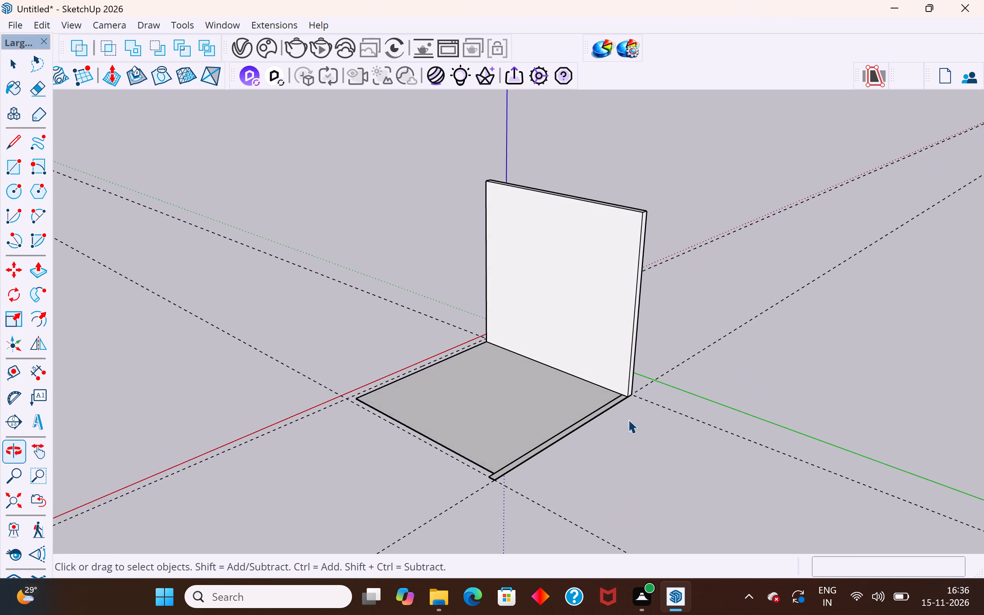
scroll(629, 396, "up", 3)
left_click(37, 272)
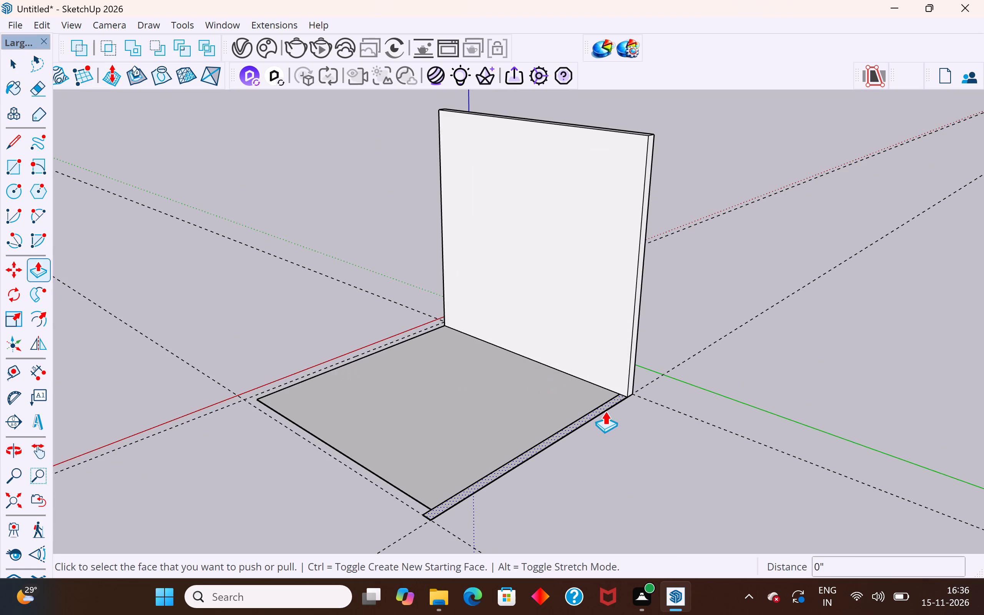
left_click(605, 411)
middle_click_drag(667, 307, 403, 365)
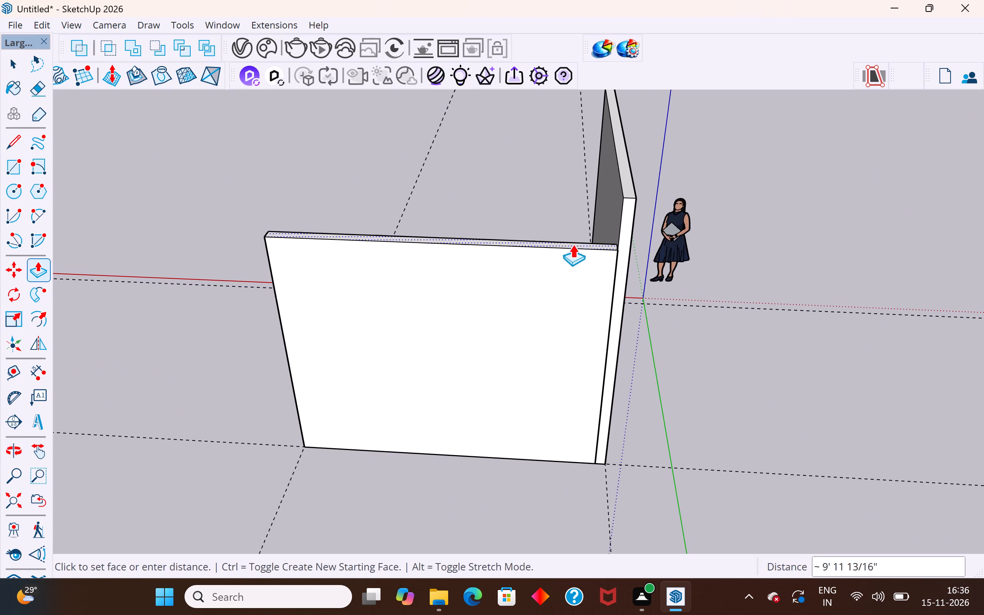
left_click(637, 193)
Make the whole raised wall opposite the red axis into its own group.
scroll(638, 287, "down", 5)
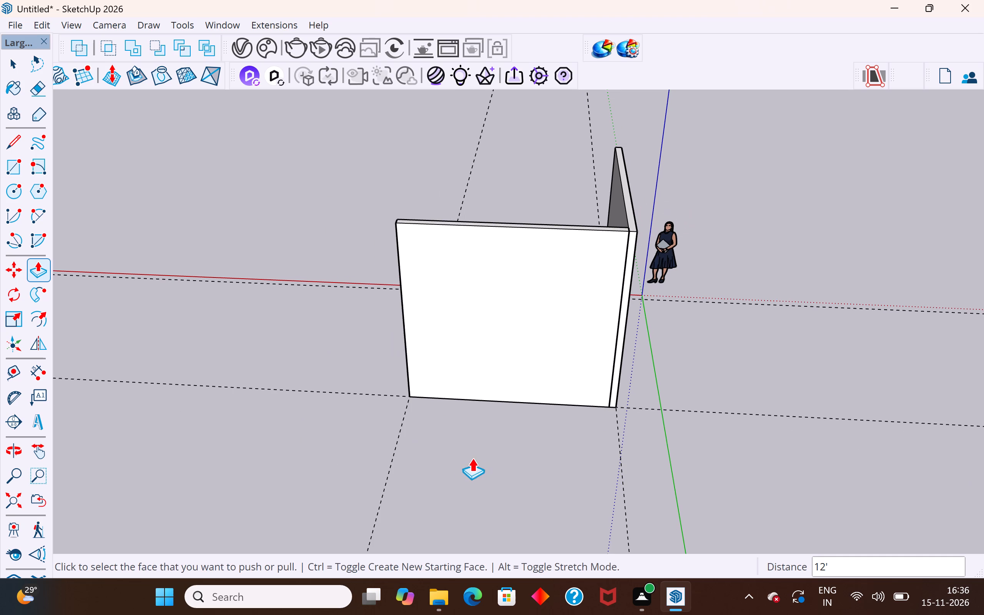
middle_click_drag(450, 472, 983, 385)
middle_click_drag(430, 435, 434, 436)
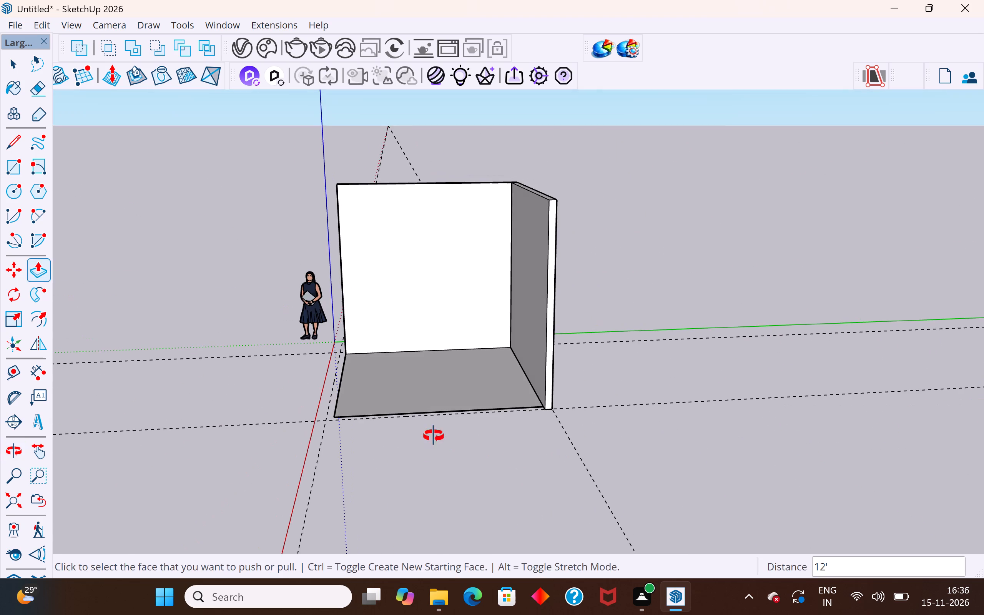
middle_click_drag(434, 436, 527, 462)
left_click(11, 62)
left_click(557, 227)
double_click(553, 228)
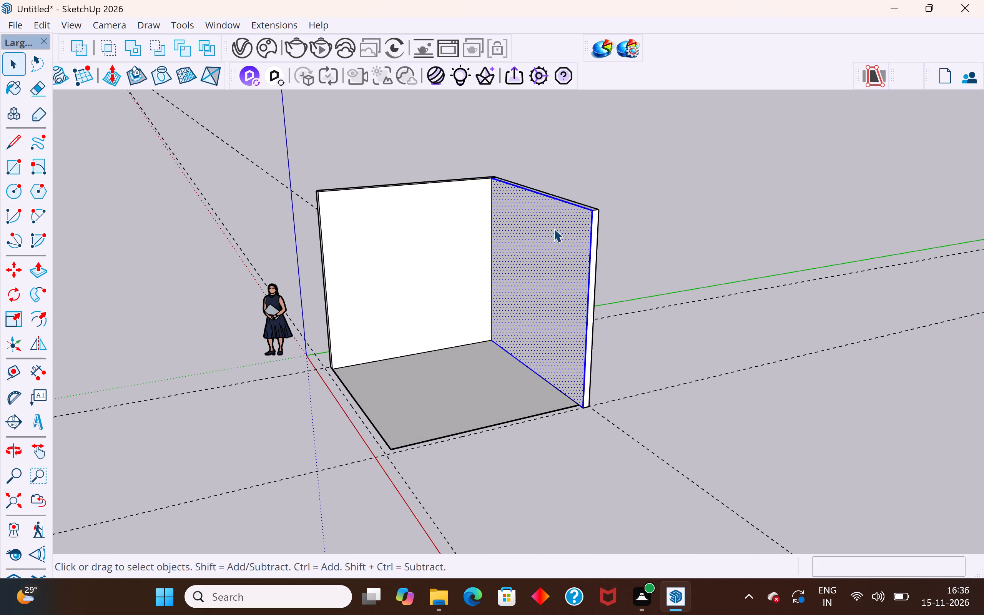
right_click(553, 228)
left_click(612, 145)
Draw a 5" by 12' rectangle along the floor edge opposite the green axis, from the second wall to the floor corner.
scroll(578, 251, "down", 4)
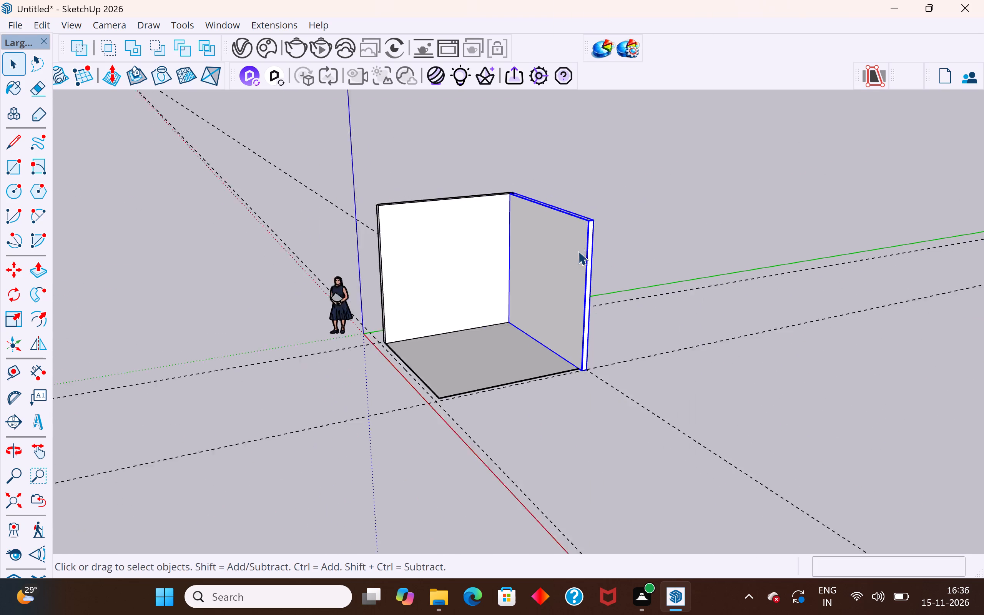
scroll(578, 251, "down", 1)
middle_click_drag(511, 412, 523, 545)
scroll(472, 443, "up", 4)
middle_click_drag(510, 436, 753, 459)
scroll(617, 416, "up", 4)
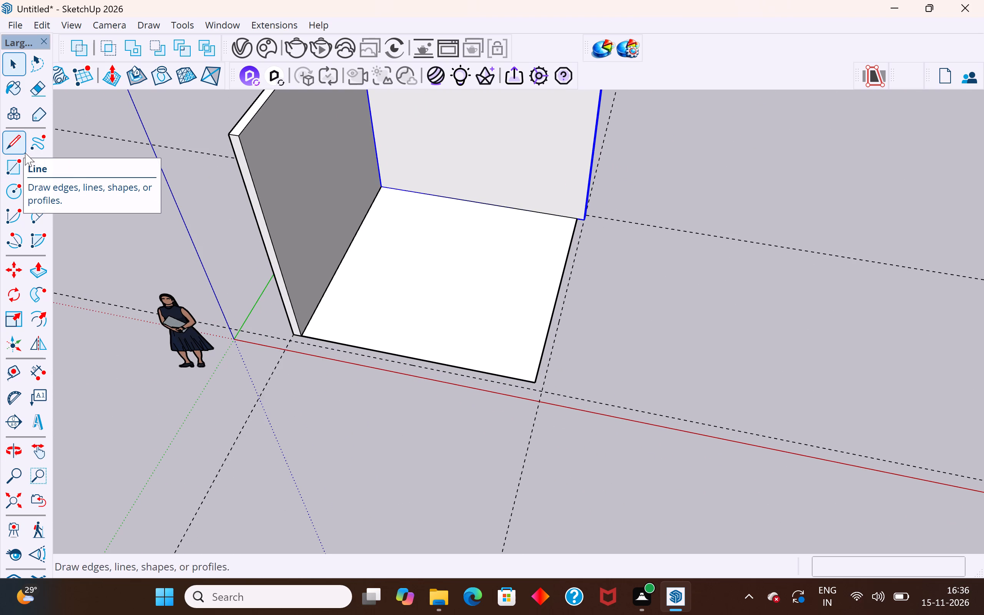
left_click(8, 163)
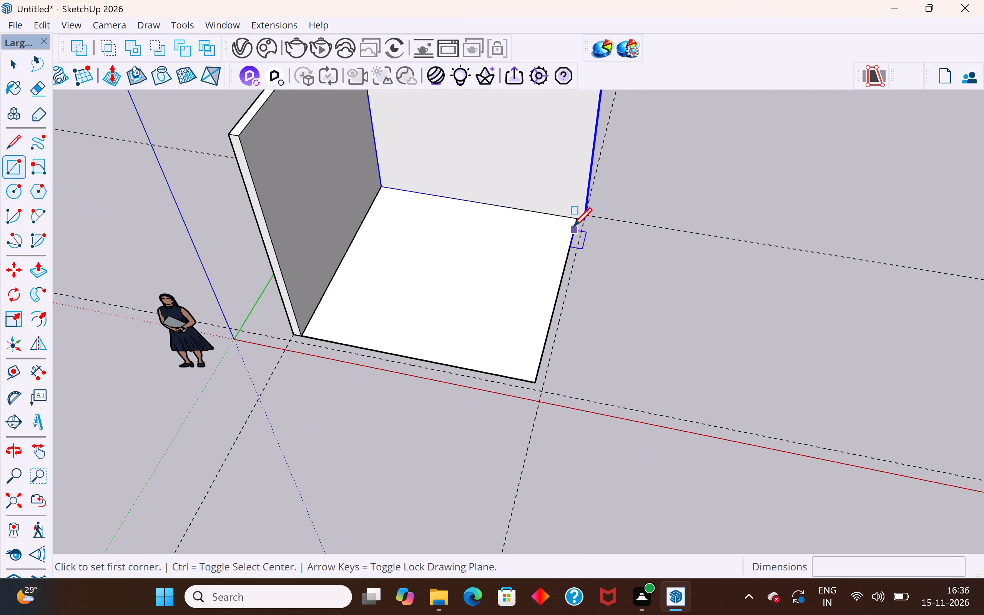
left_click(582, 221)
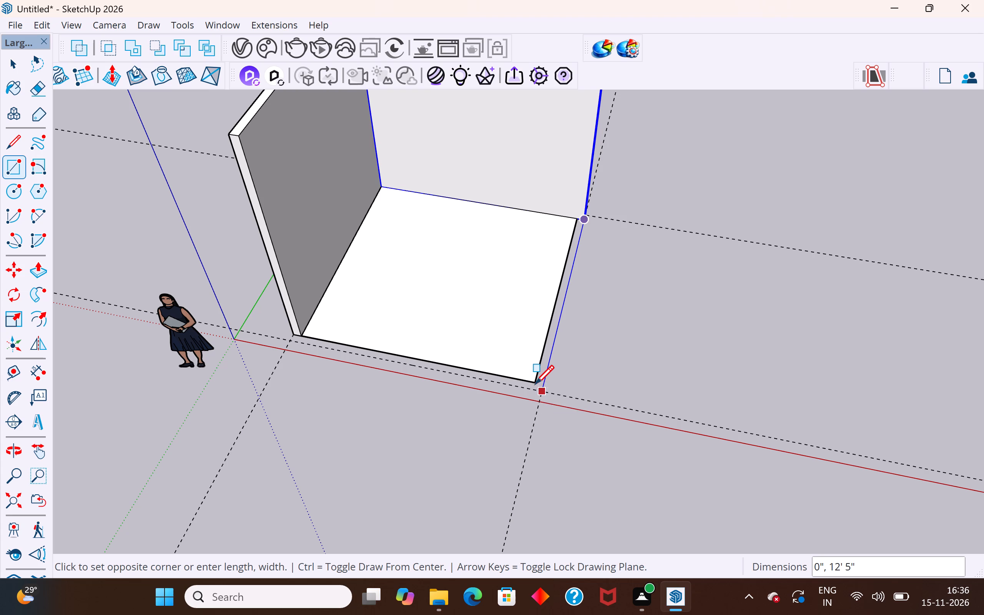
scroll(536, 384, "up", 4)
left_click(536, 384)
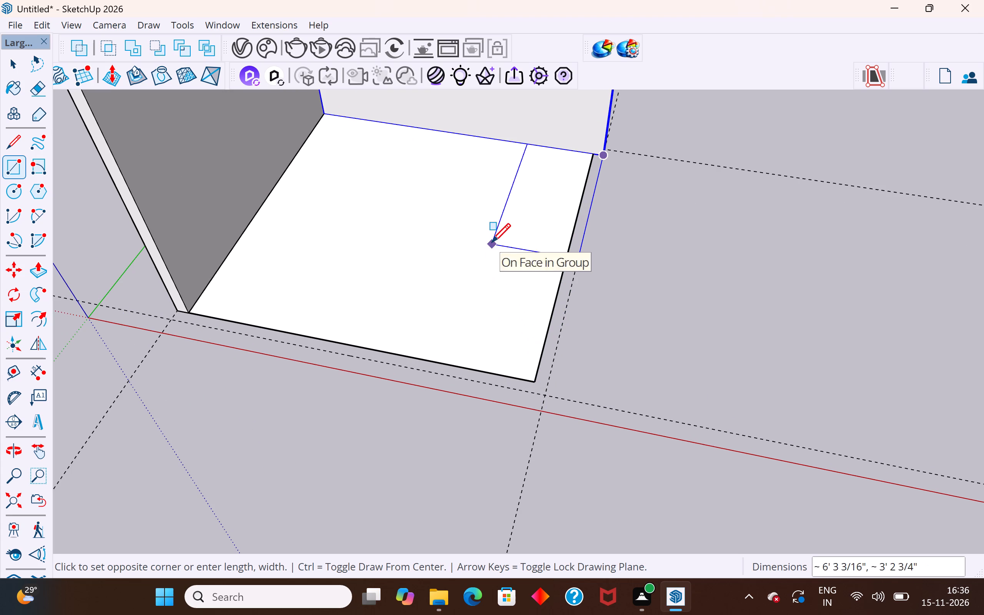
left_click(534, 385)
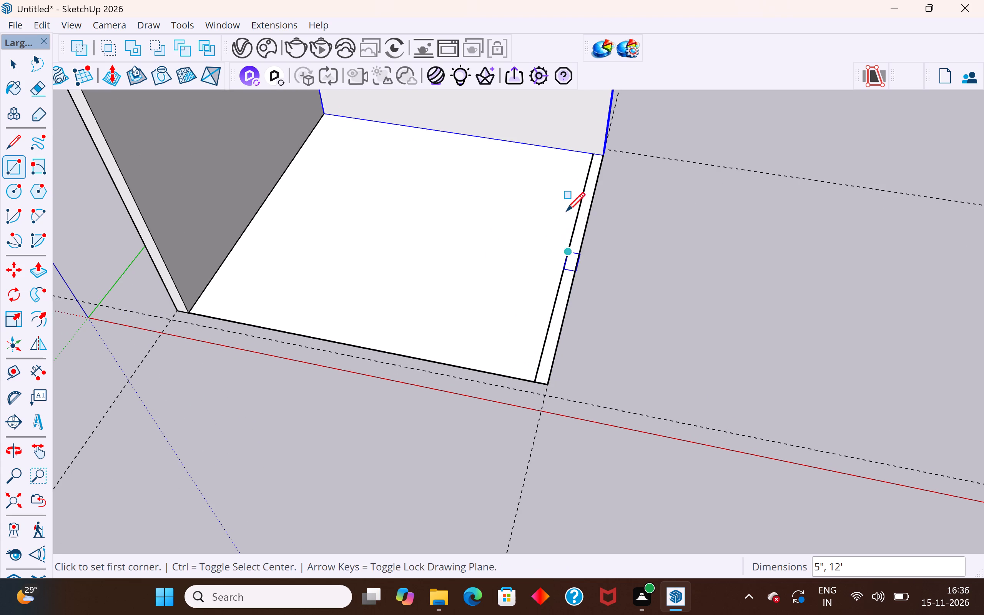
Push/Pull the 5" by 12' strip opposite the green axis upward 12' to match the existing wall tops.
middle_click_drag(584, 395, 557, 201)
scroll(557, 201, "down", 1)
middle_click_drag(565, 413, 590, 481)
scroll(514, 455, "down", 5)
left_click(37, 271)
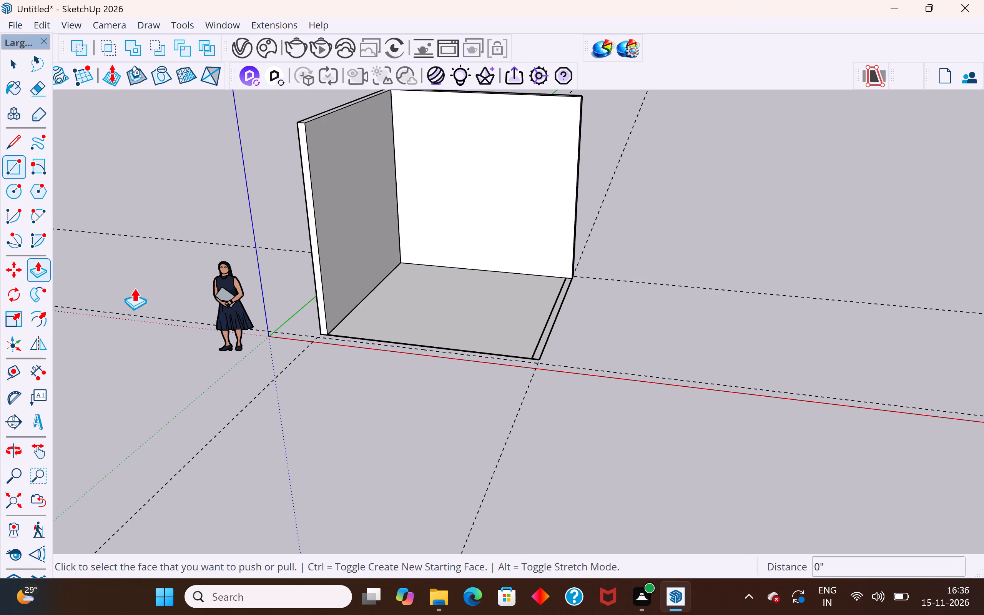
left_click(550, 321)
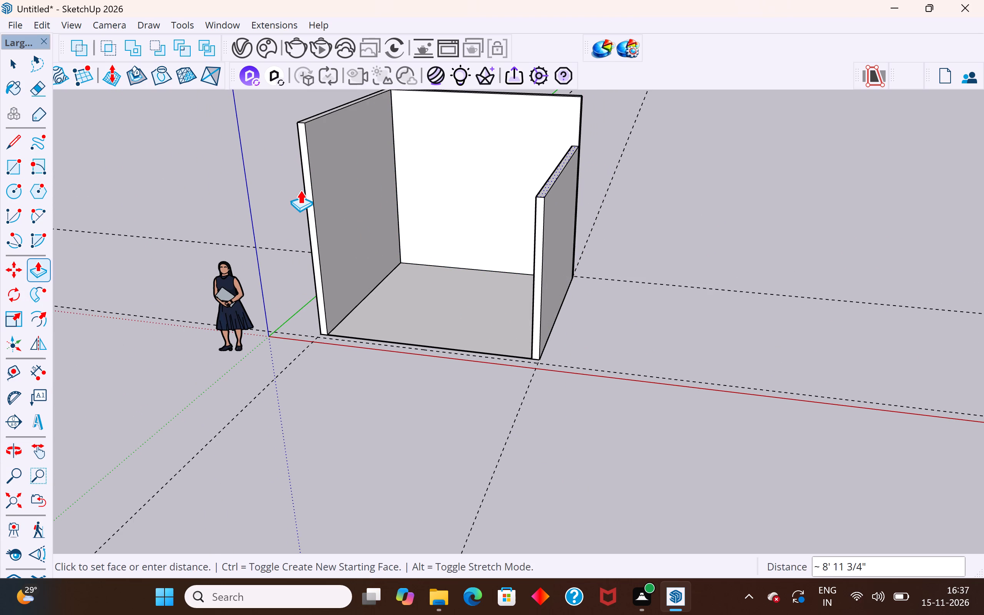
left_click(306, 120)
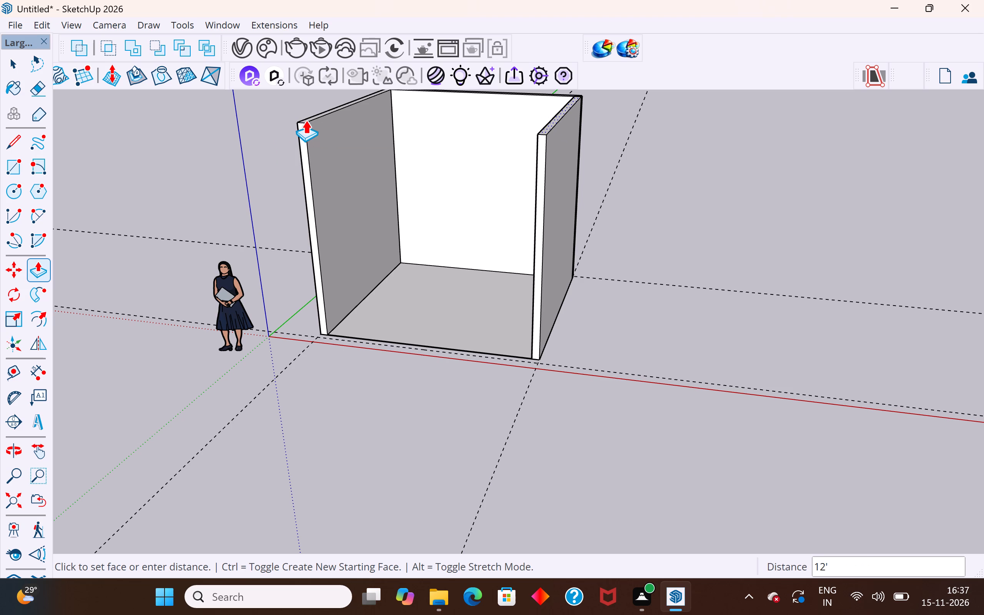
Make the whole raised wall opposite the green axis into its own group.
left_click(21, 66)
triple_click(545, 209)
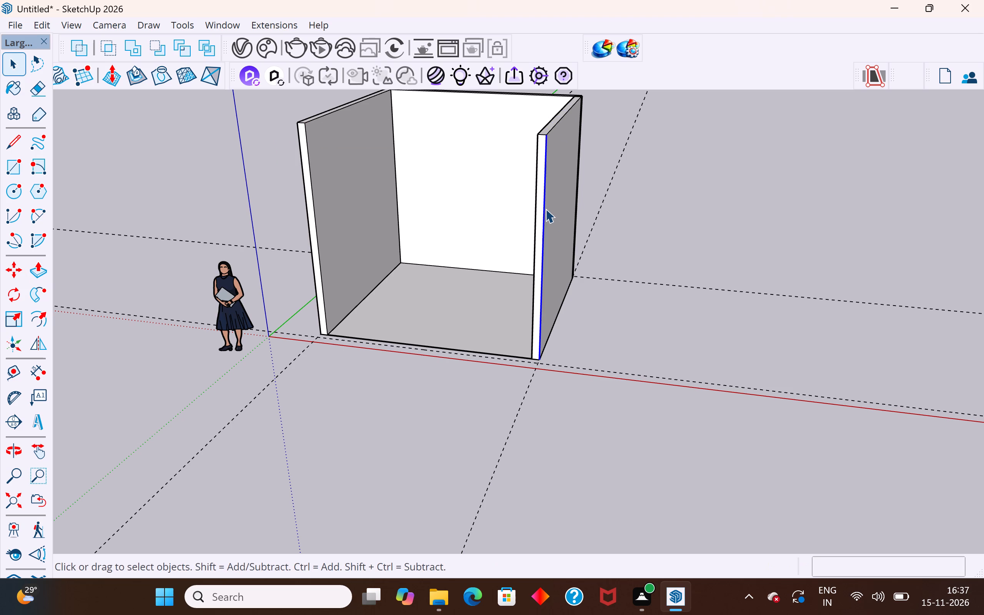
left_click(545, 209)
right_click(546, 208)
left_click(634, 147)
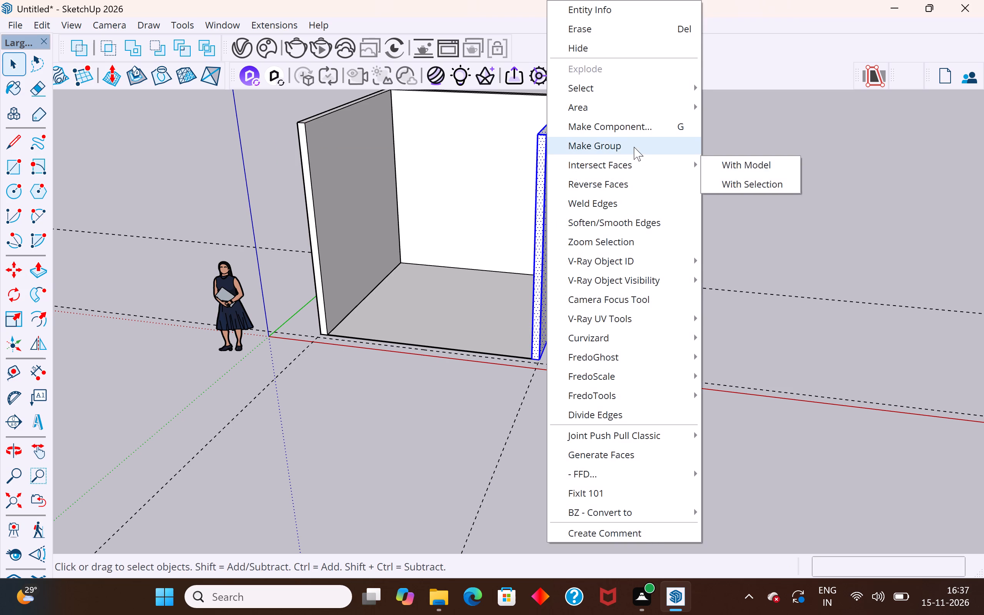
Draw a 12' 10" by 5" rectangle along the open floor side beside the red axis, spanning both side walls' outer corners.
scroll(457, 320, "down", 5)
middle_click_drag(470, 305, 559, 504)
scroll(489, 401, "up", 5)
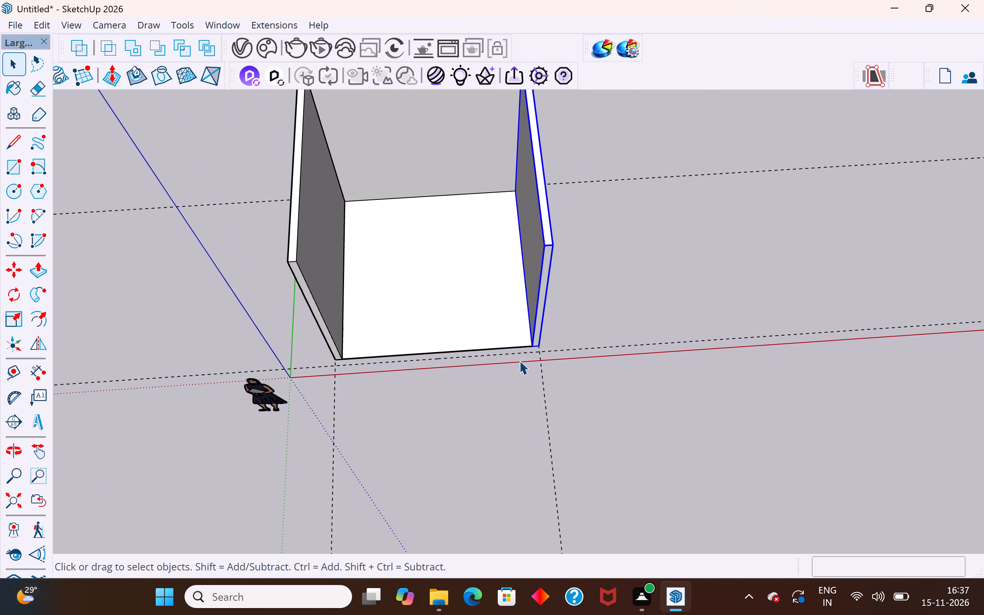
scroll(519, 361, "up", 5)
middle_click_drag(557, 349, 669, 303)
scroll(594, 235, "down", 5)
scroll(529, 361, "up", 4)
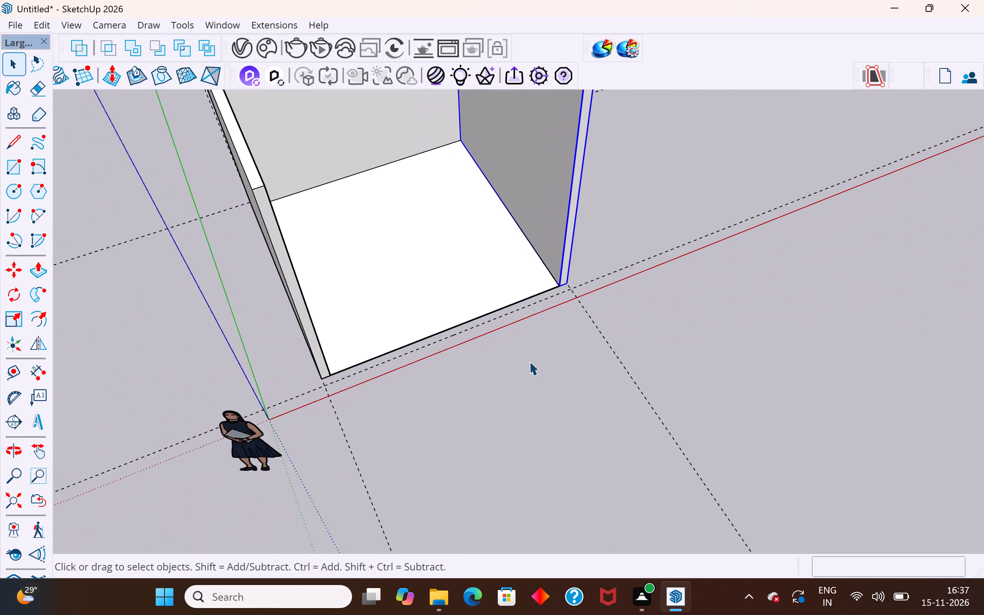
scroll(529, 361, "up", 1)
left_click(11, 177)
scroll(546, 269, "up", 1)
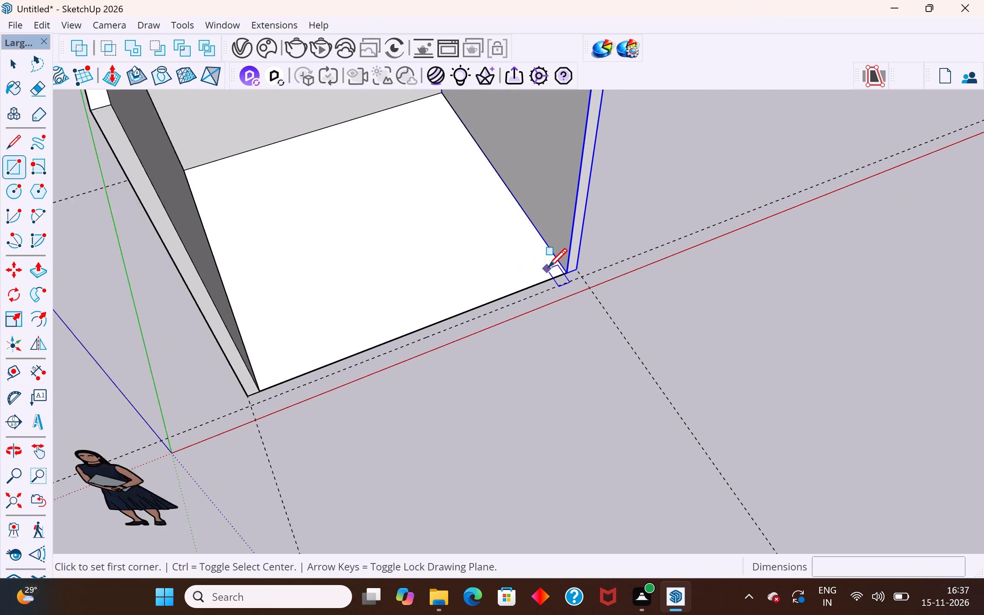
scroll(548, 269, "up", 2)
left_click(585, 271)
scroll(585, 271, "down", 3)
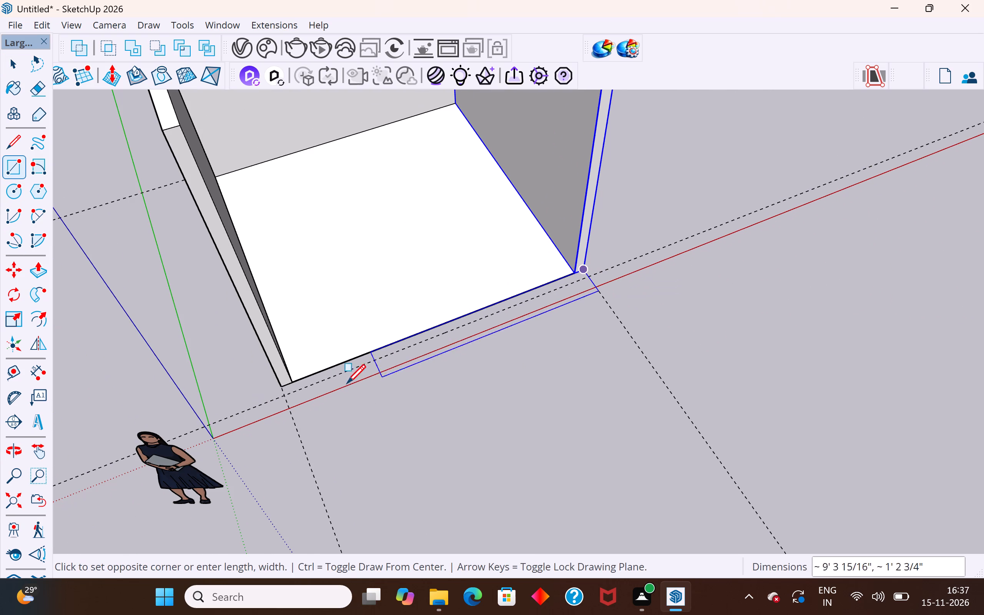
left_click(283, 400)
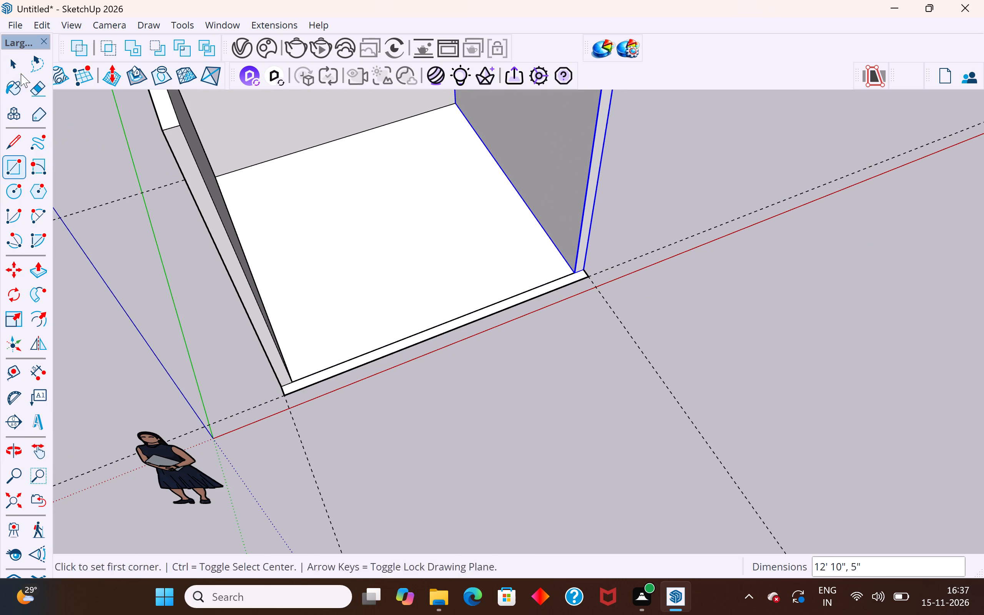
Push/Pull the 12' 10" by 5" strip beside the red axis upward 12' to match the existing wall tops.
left_click(43, 270)
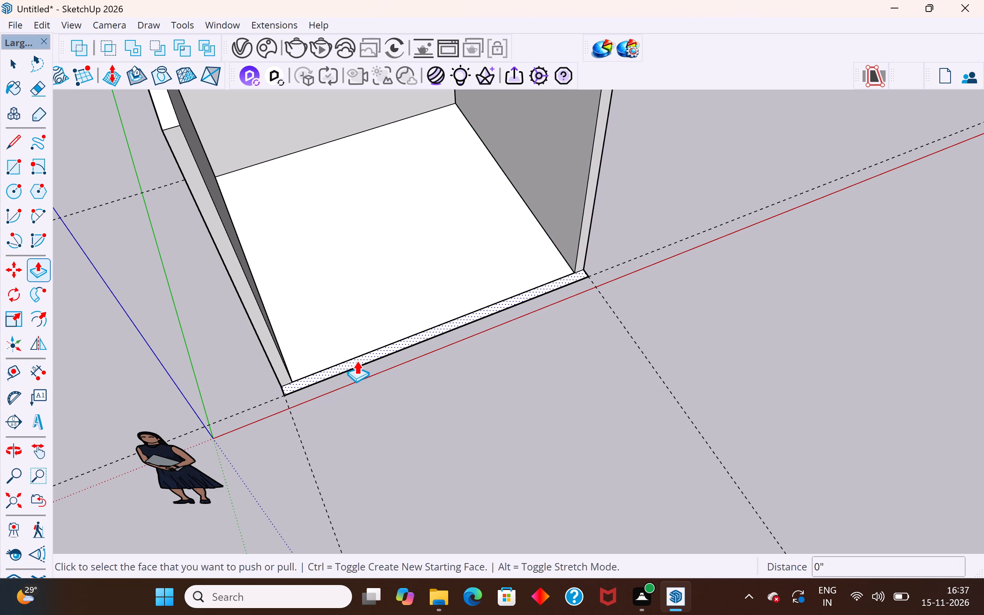
left_click(357, 361)
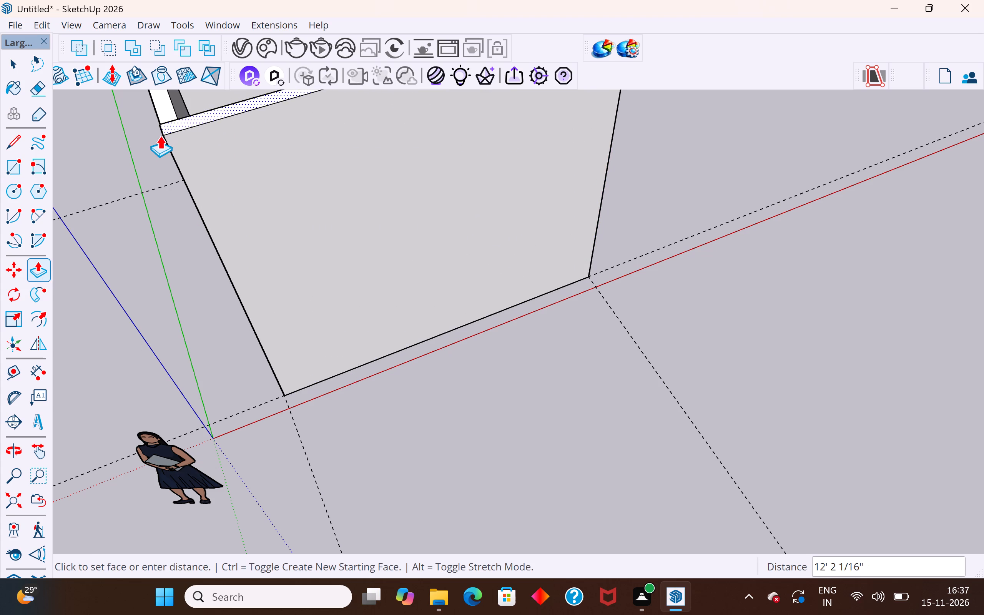
middle_click_drag(160, 135, 428, 125)
left_click(334, 277)
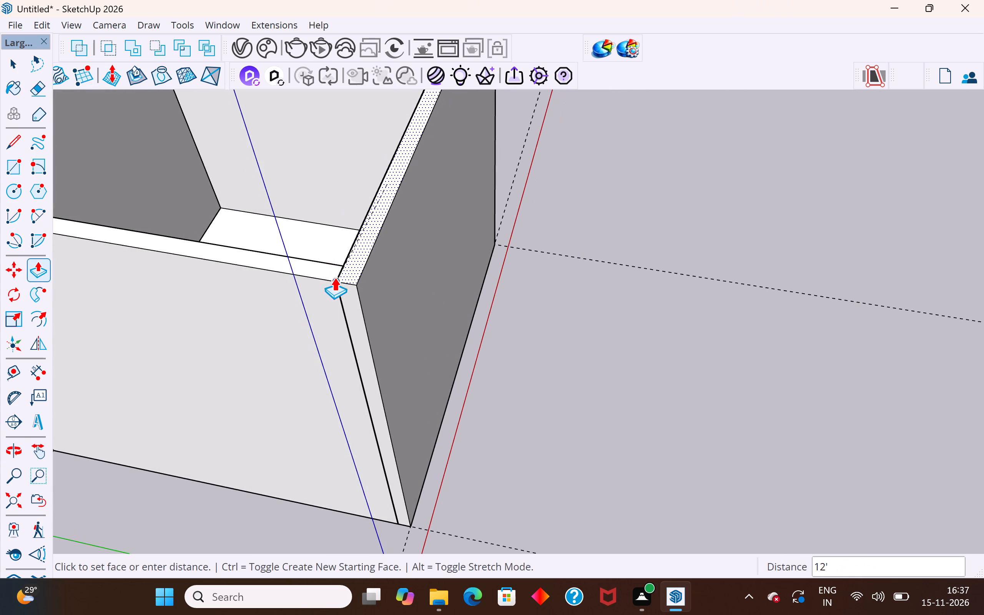
Make the whole raised wall beside the red axis into its own group.
scroll(438, 270, "down", 12)
middle_click_drag(581, 322, 358, 312)
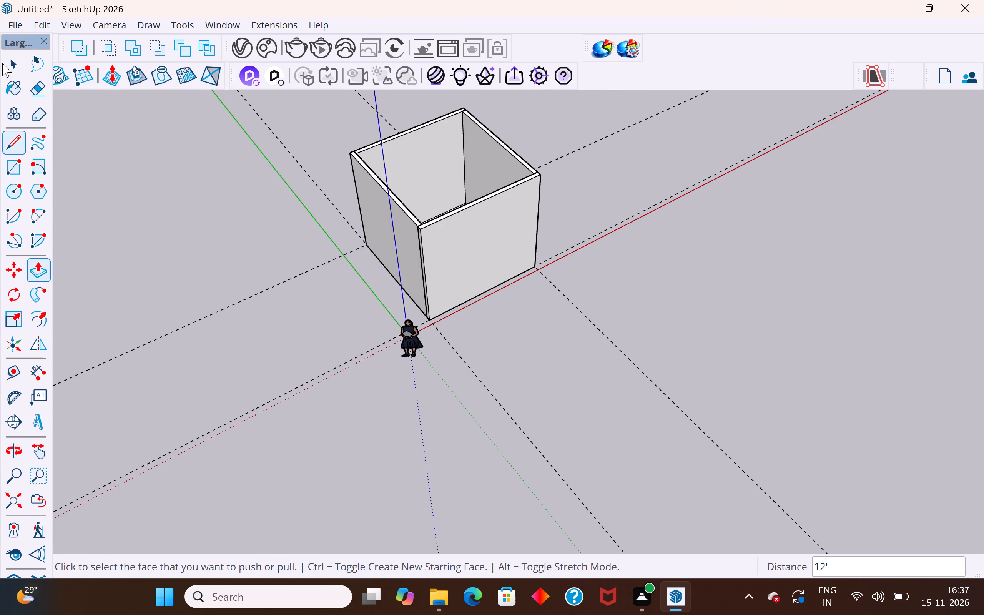
left_click(13, 65)
triple_click(509, 237)
right_click(509, 237)
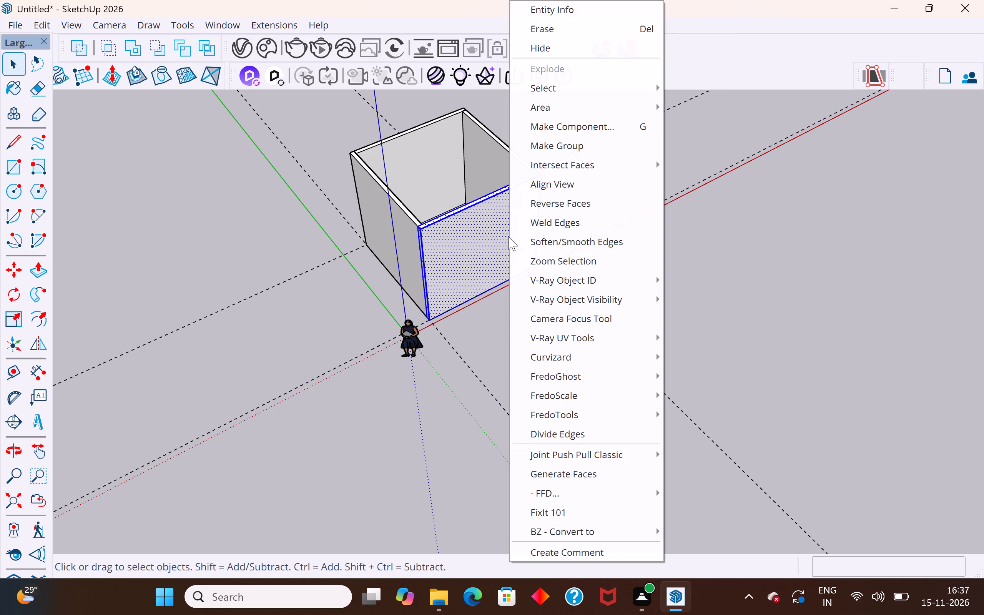
left_click(585, 146)
scroll(447, 384, "down", 5)
middle_click_drag(660, 371, 557, 371)
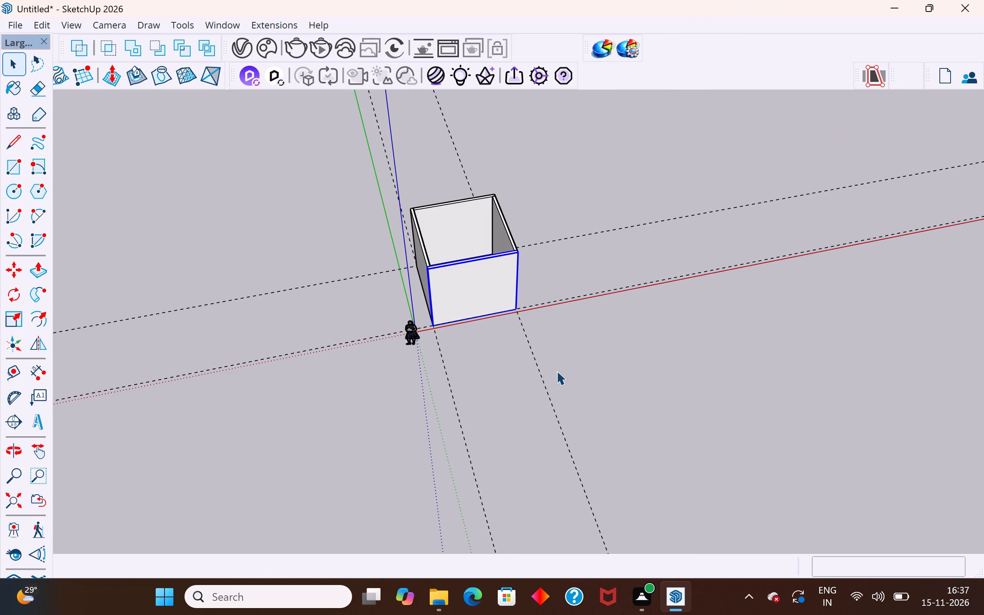
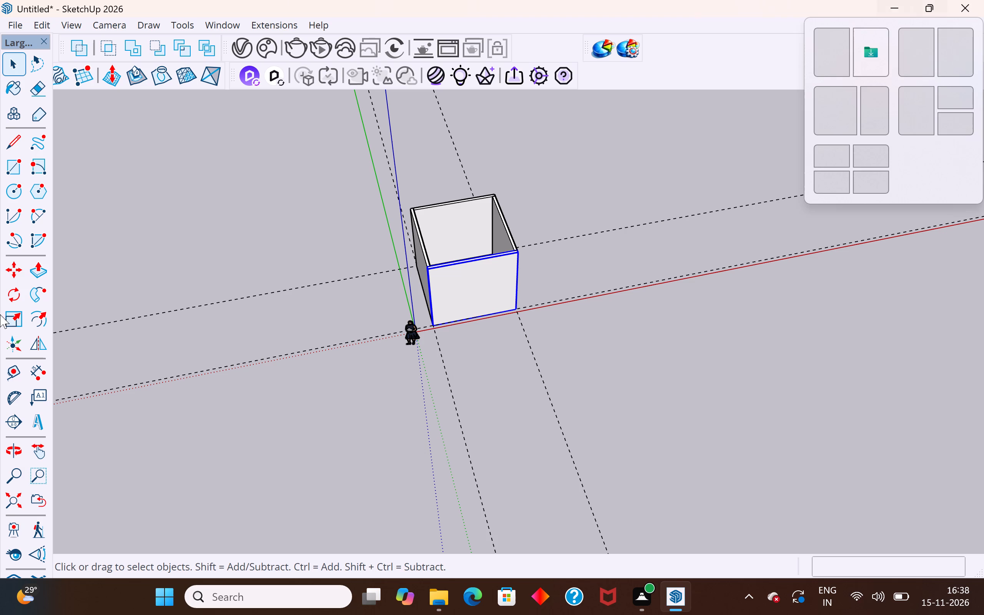
Examine the walled box from outside, above and below, checking the side wall and the floor's underside as separate objects.
key("Escape")
key("Escape")
scroll(520, 299, "up", 1)
scroll(517, 291, "down", 2)
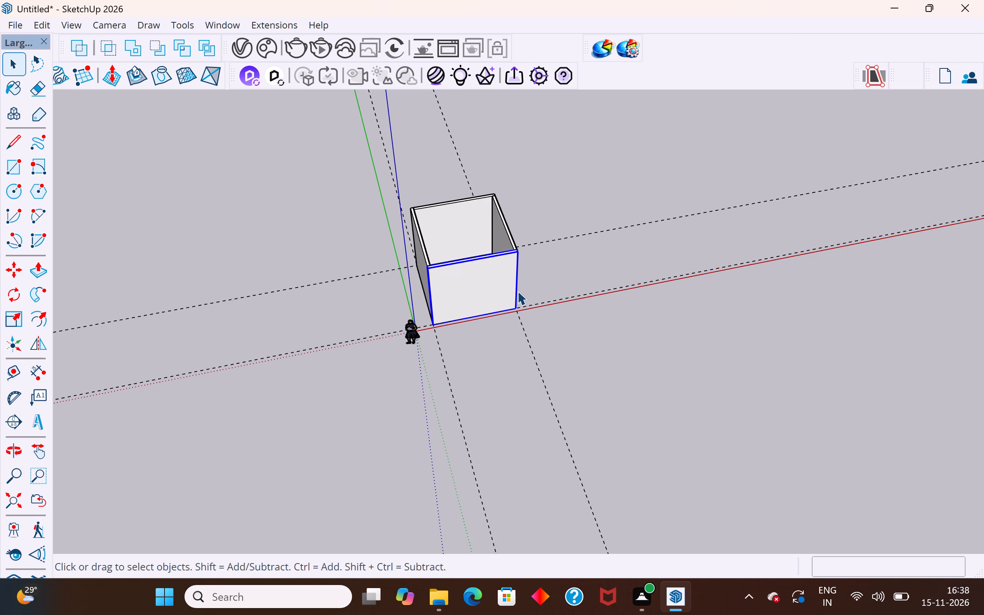
scroll(517, 291, "down", 3)
scroll(504, 321, "up", 2)
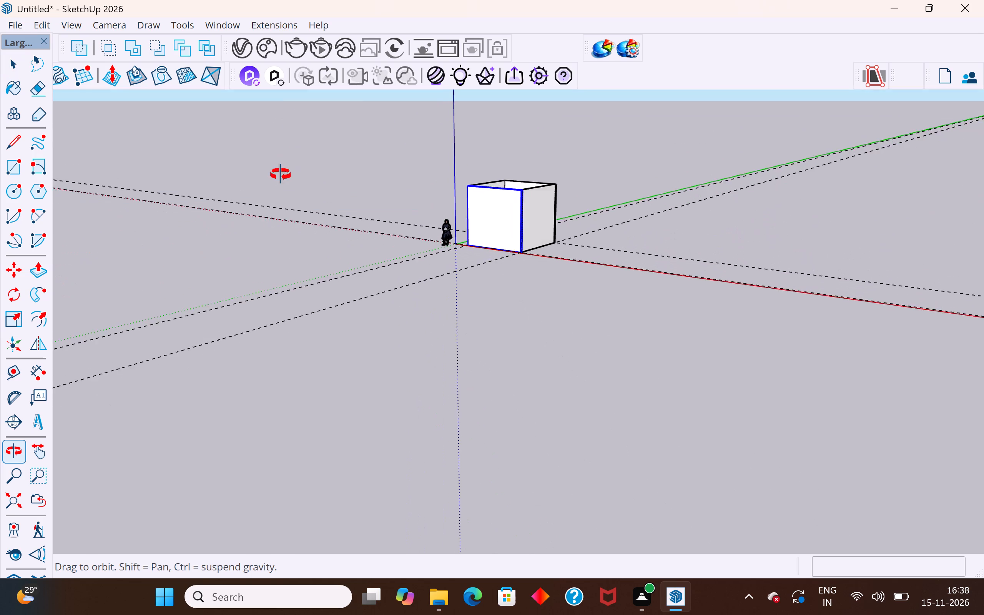
scroll(480, 191, "up", 5)
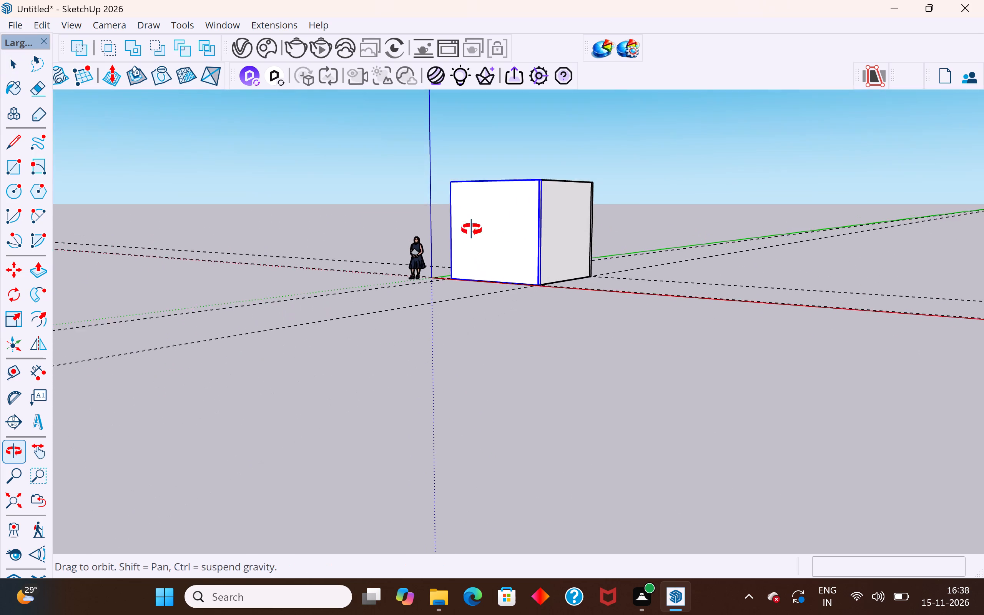
key("Escape")
key("Escape")
scroll(484, 204, "up", 3)
left_click(577, 243)
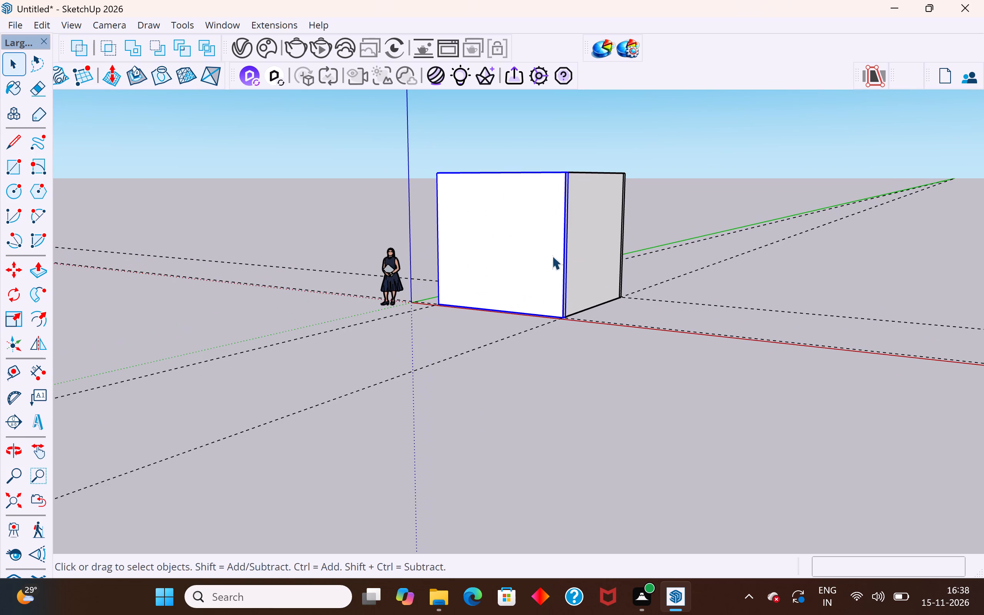
scroll(516, 269, "down", 4)
middle_click_drag(507, 352, 921, 505)
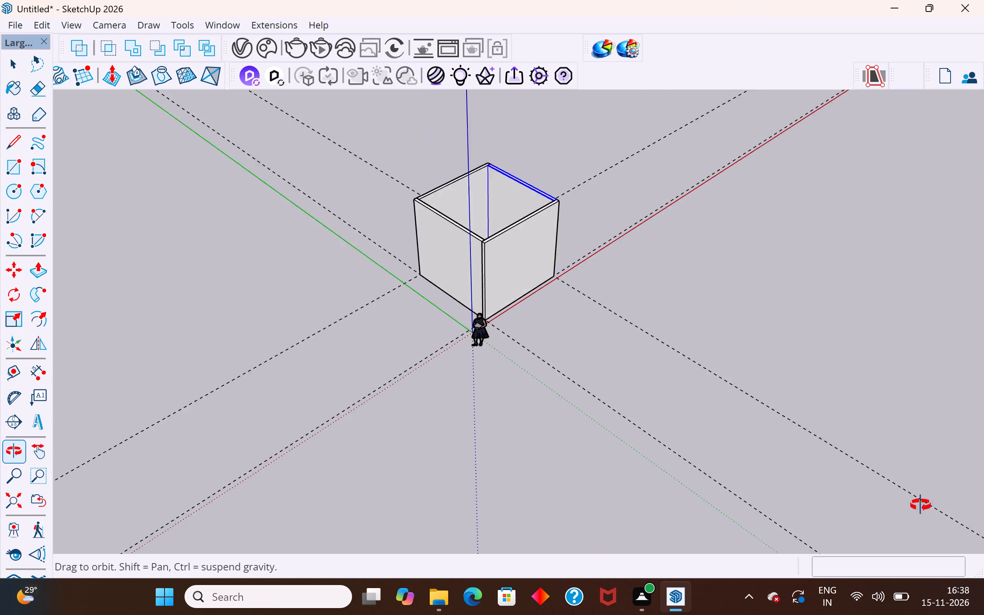
middle_click_drag(921, 505, 596, 149)
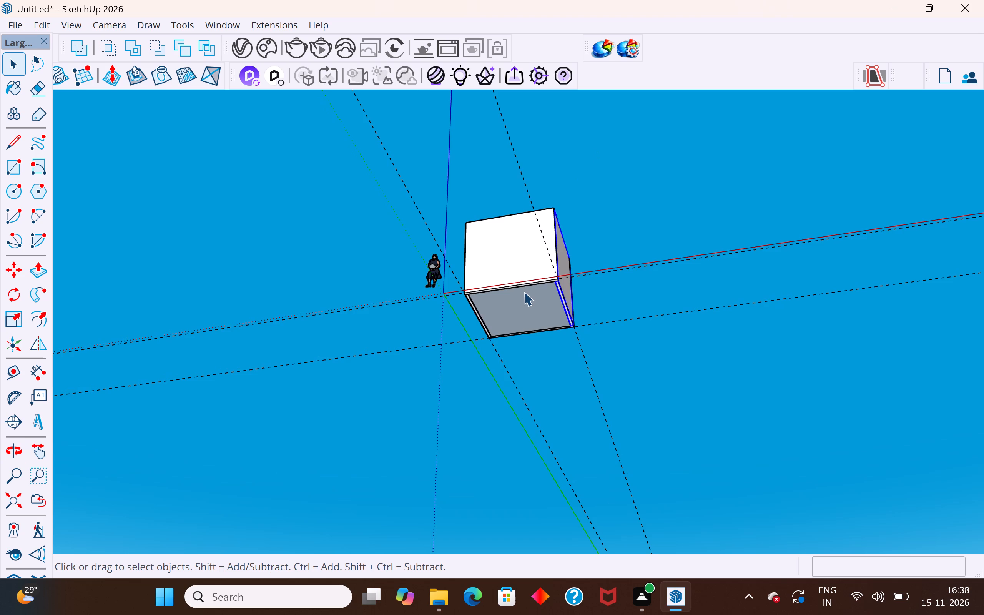
scroll(524, 292, "up", 5)
left_click(535, 316)
scroll(535, 316, "up", 4)
Hide the grouped wall beside the red axis to open up the view of the floor.
middle_click_drag(592, 143, 622, 300)
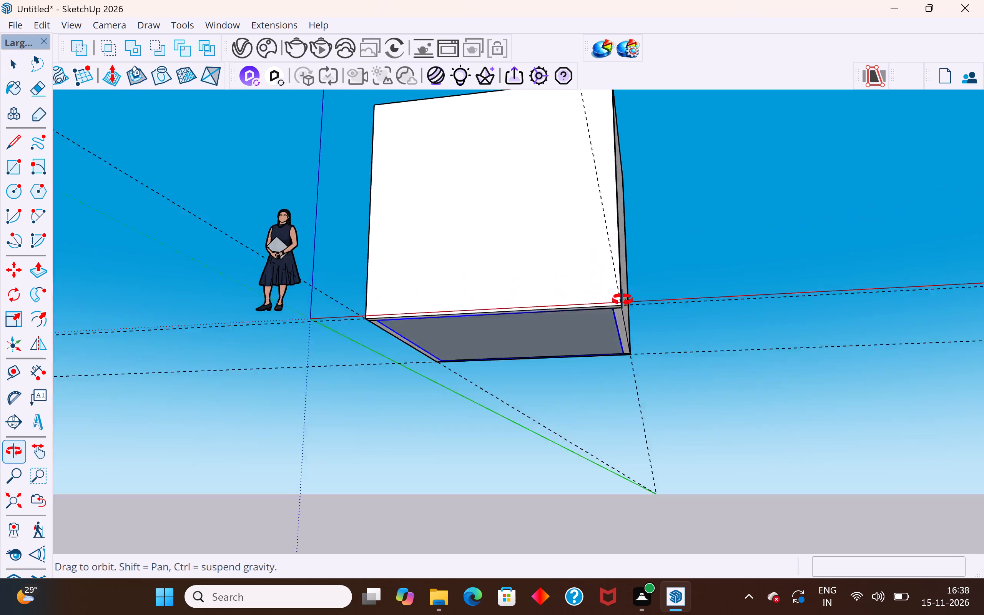
middle_click_drag(622, 300, 759, 614)
scroll(569, 291, "up", 4)
left_click(602, 449)
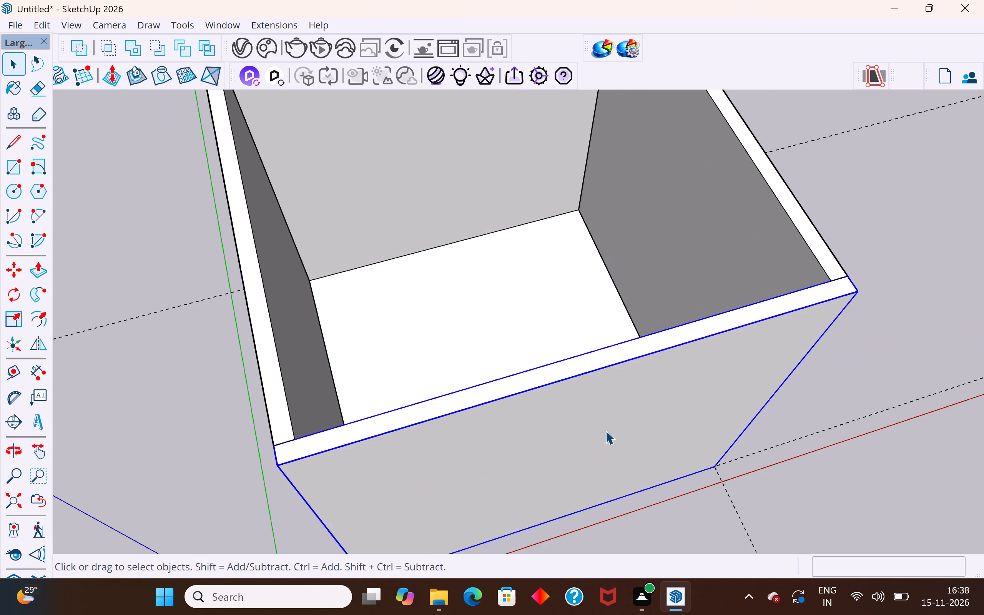
right_click(605, 430)
left_click(677, 44)
Open the floor group for editing and Push/Pull the floor face upward 6".
middle_click_drag(625, 347, 595, 244)
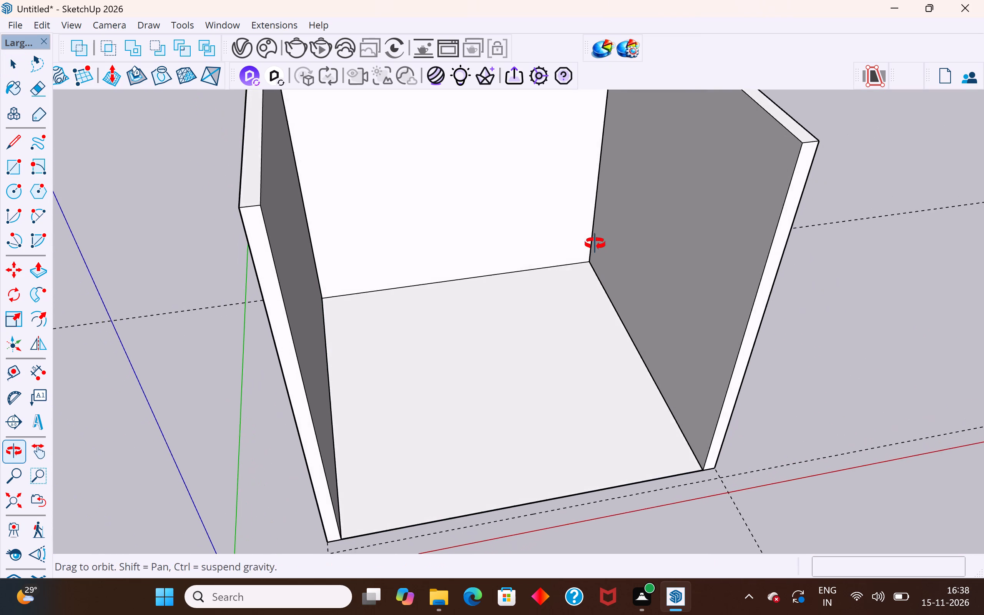
middle_click_drag(595, 244, 594, 243)
scroll(542, 138, "down", 6)
scroll(514, 285, "up", 5)
middle_click_drag(600, 287, 601, 237)
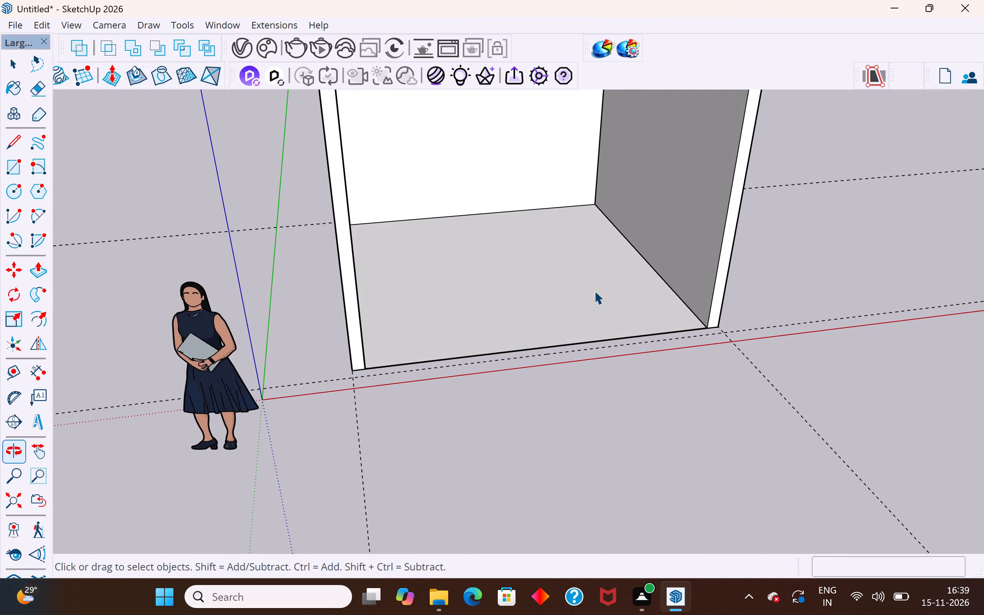
triple_click(594, 293)
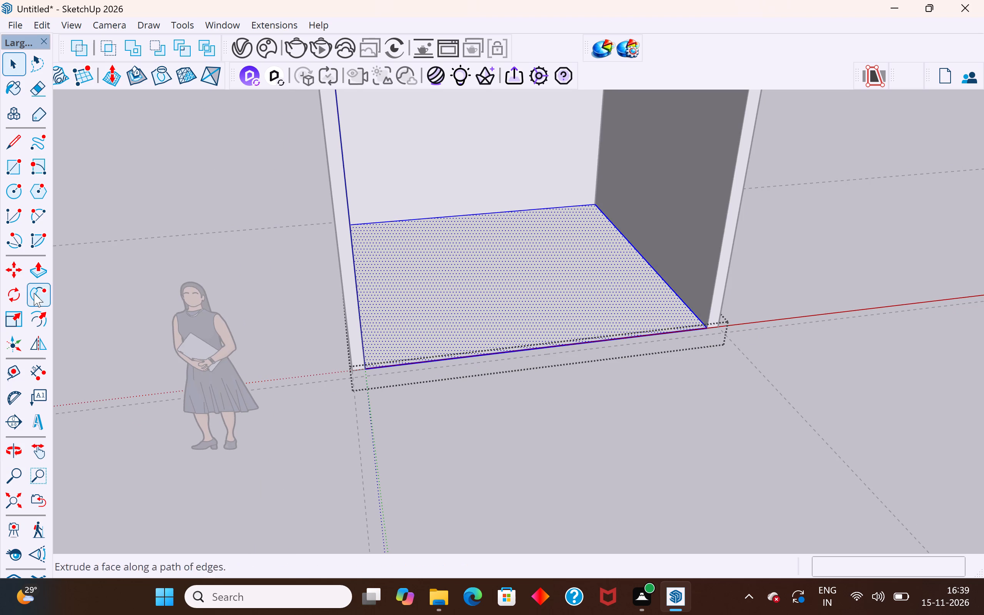
left_click(39, 271)
left_click(499, 322)
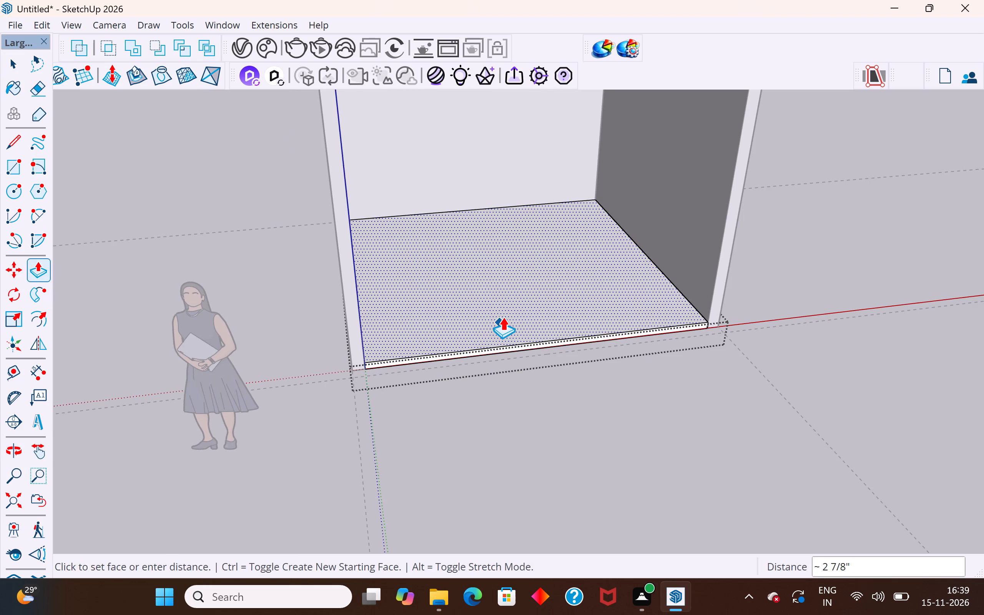
type("6\"")
key("Return")
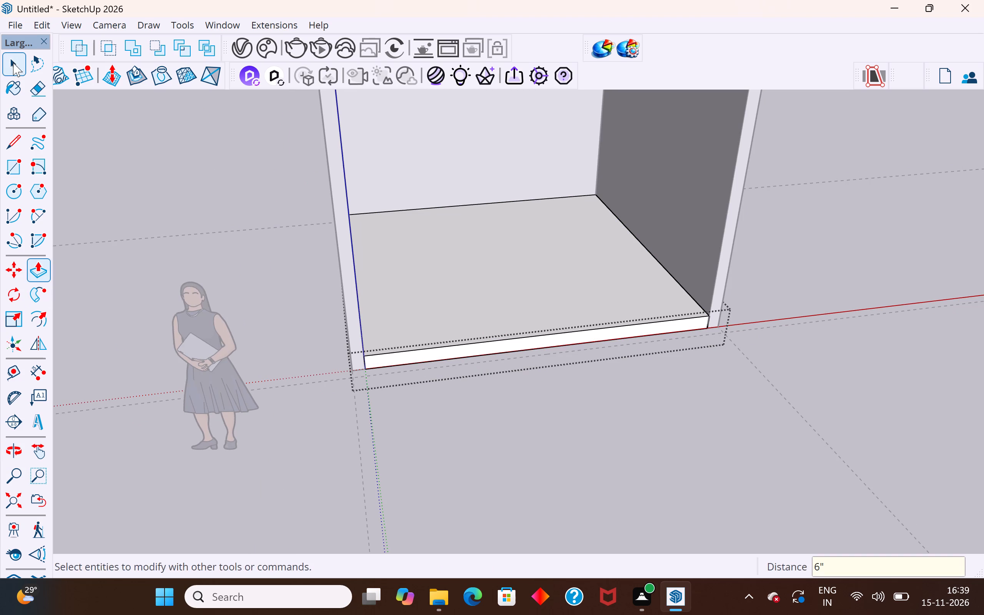
Make the whole 6" thick floor slab into a group inside the floor group, then leave the group's editing context.
left_click(13, 63)
left_click(557, 332)
triple_click(563, 314)
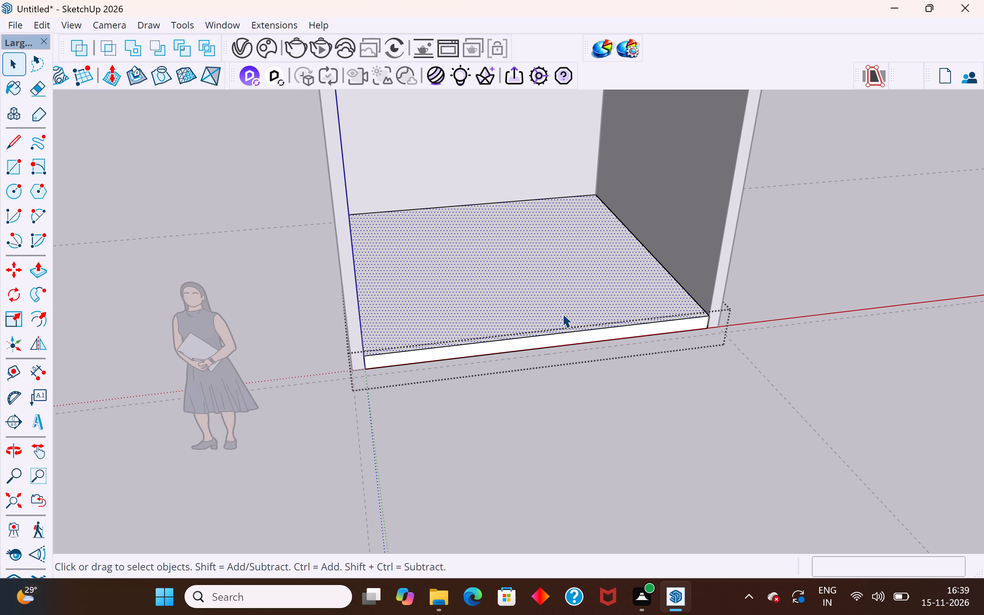
right_click(562, 314)
left_click(644, 141)
left_click(575, 407)
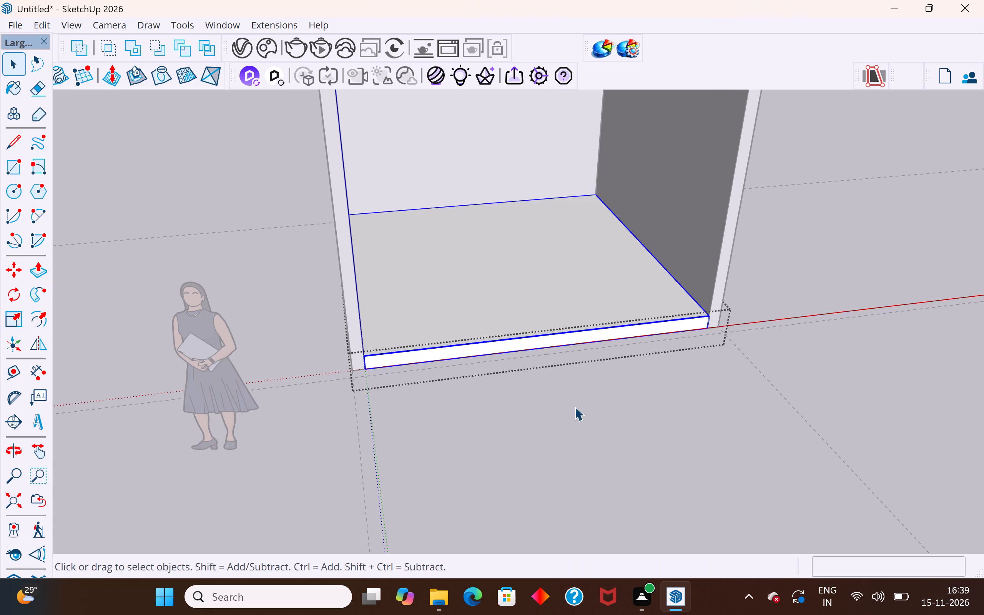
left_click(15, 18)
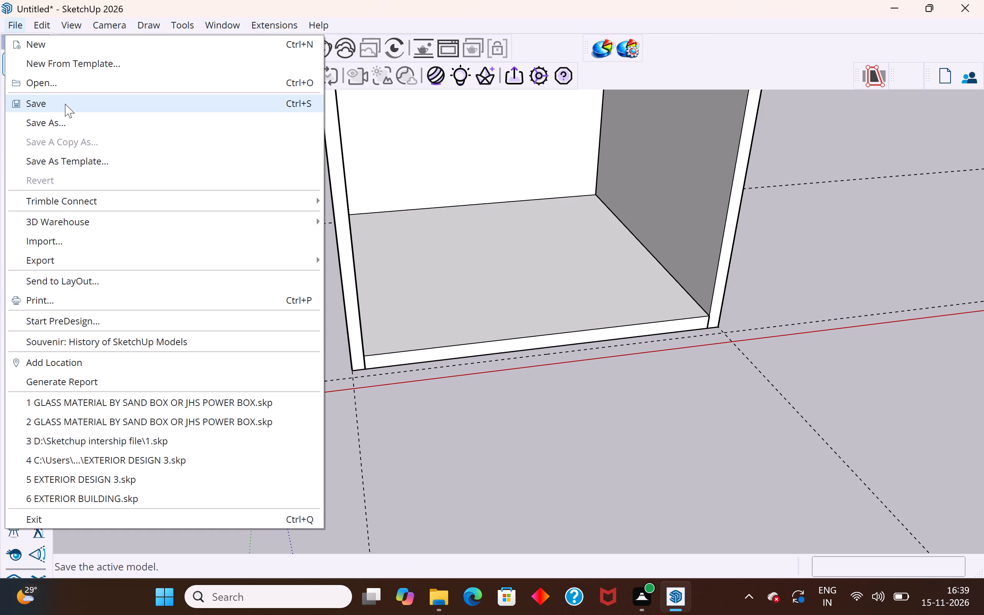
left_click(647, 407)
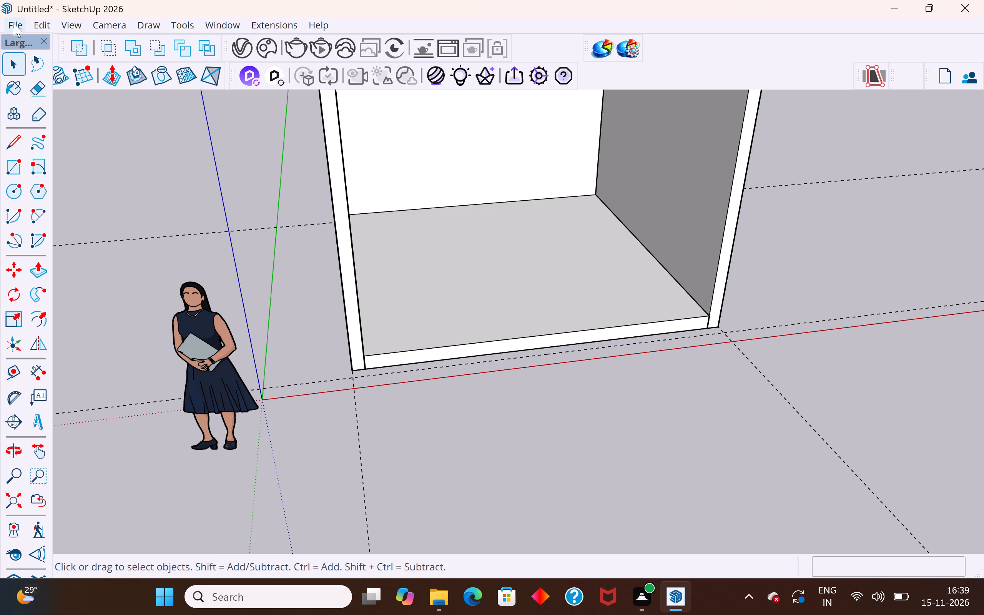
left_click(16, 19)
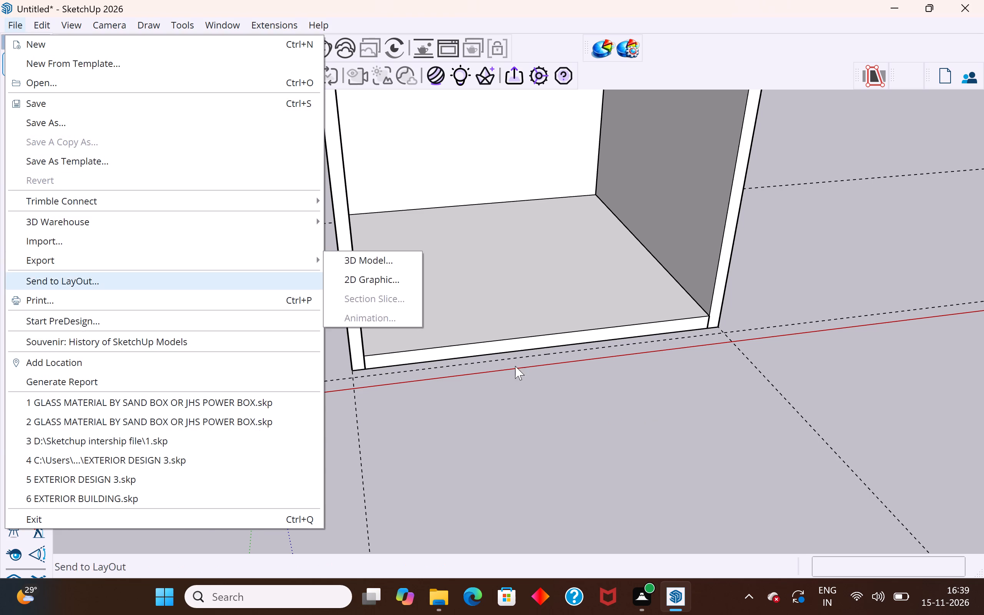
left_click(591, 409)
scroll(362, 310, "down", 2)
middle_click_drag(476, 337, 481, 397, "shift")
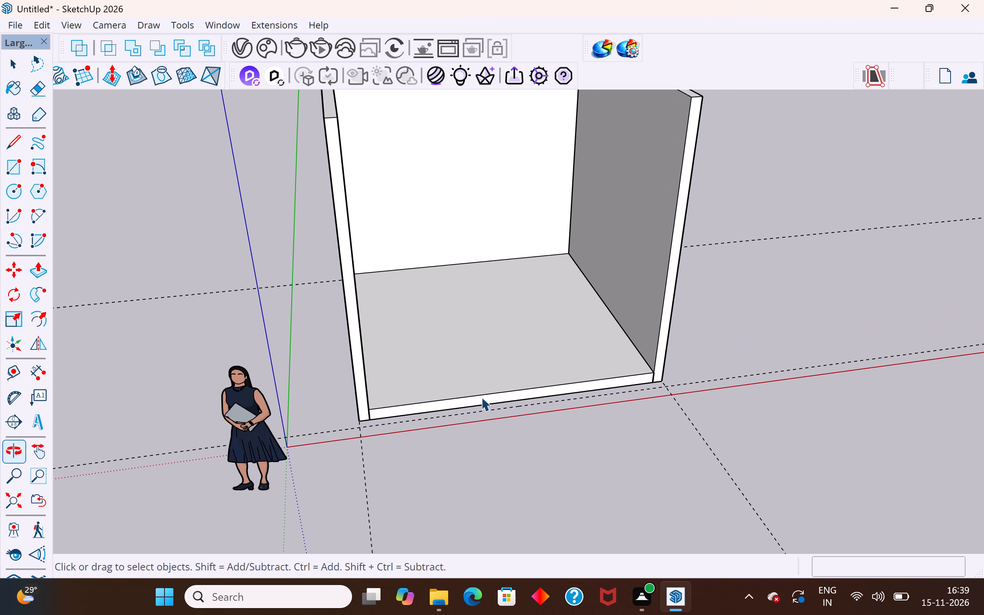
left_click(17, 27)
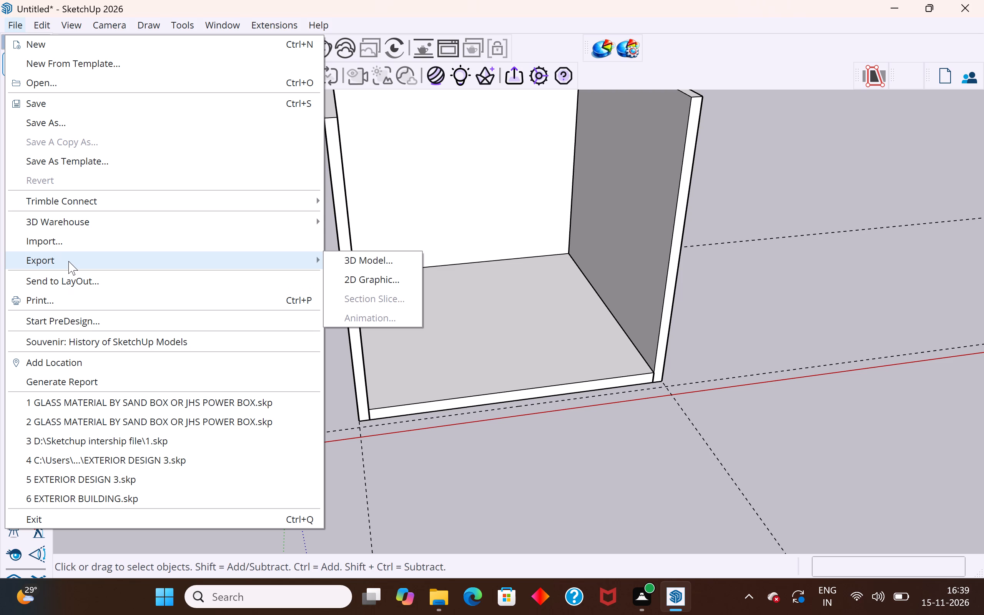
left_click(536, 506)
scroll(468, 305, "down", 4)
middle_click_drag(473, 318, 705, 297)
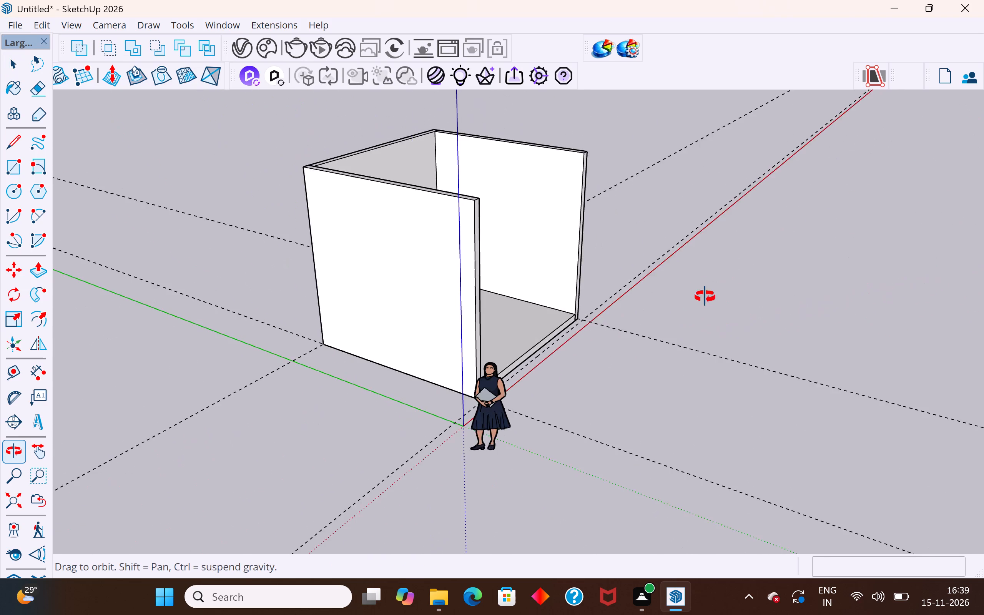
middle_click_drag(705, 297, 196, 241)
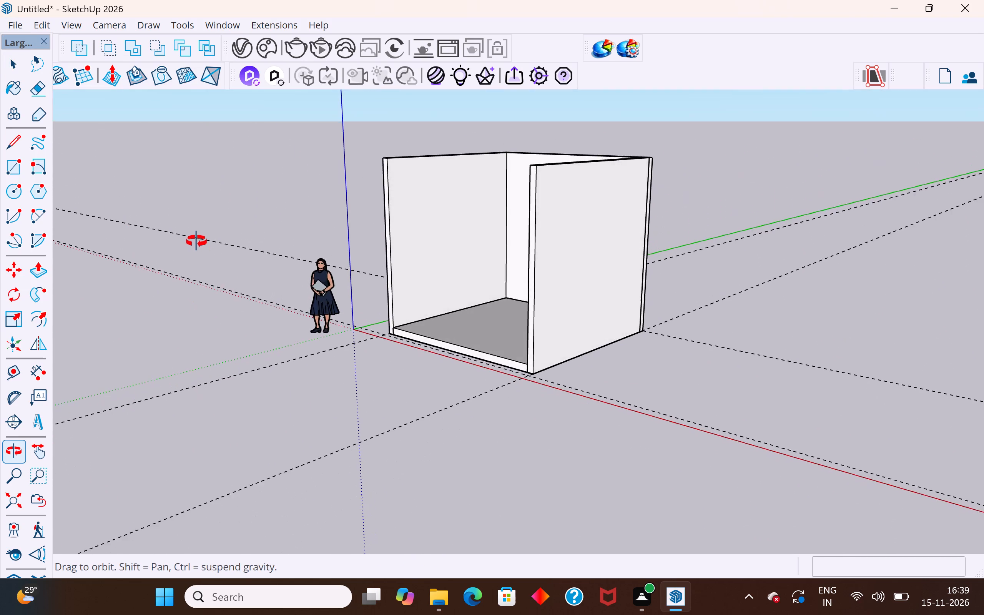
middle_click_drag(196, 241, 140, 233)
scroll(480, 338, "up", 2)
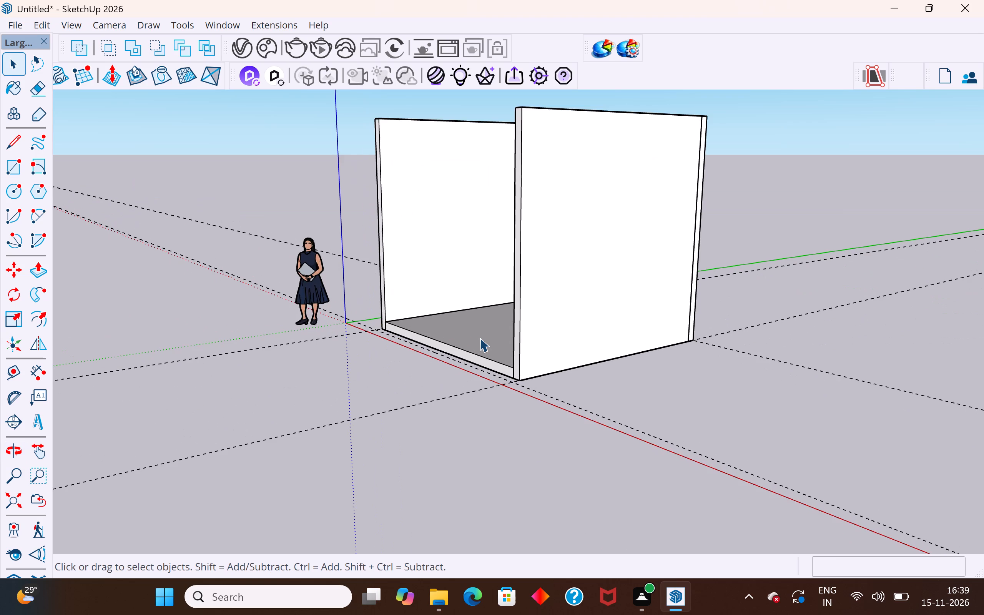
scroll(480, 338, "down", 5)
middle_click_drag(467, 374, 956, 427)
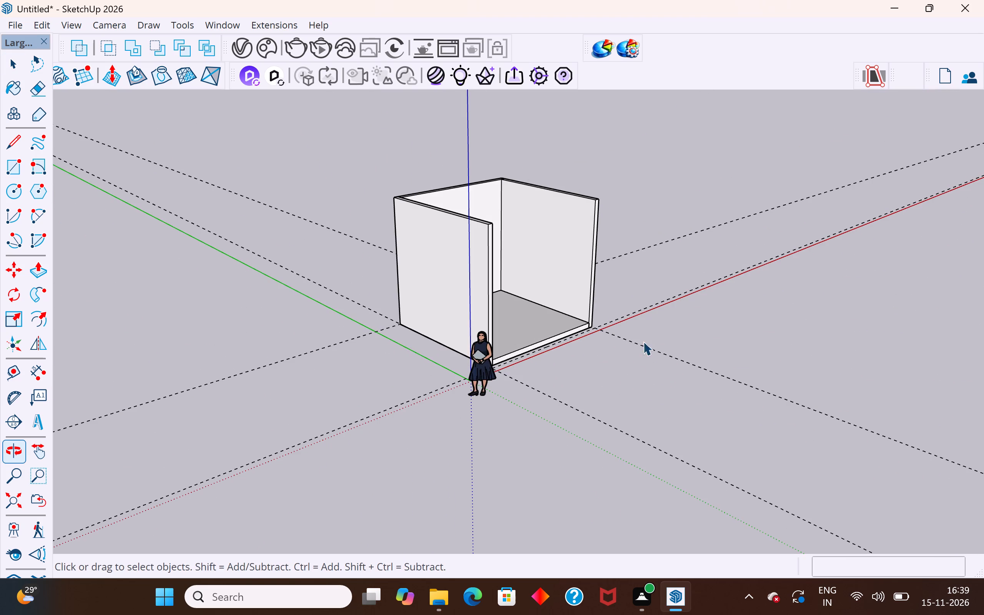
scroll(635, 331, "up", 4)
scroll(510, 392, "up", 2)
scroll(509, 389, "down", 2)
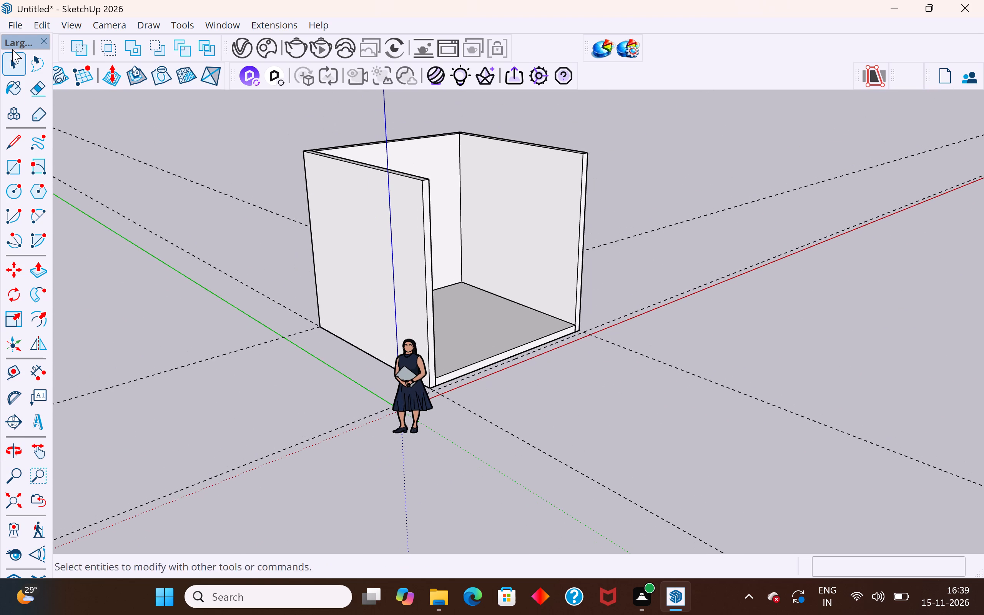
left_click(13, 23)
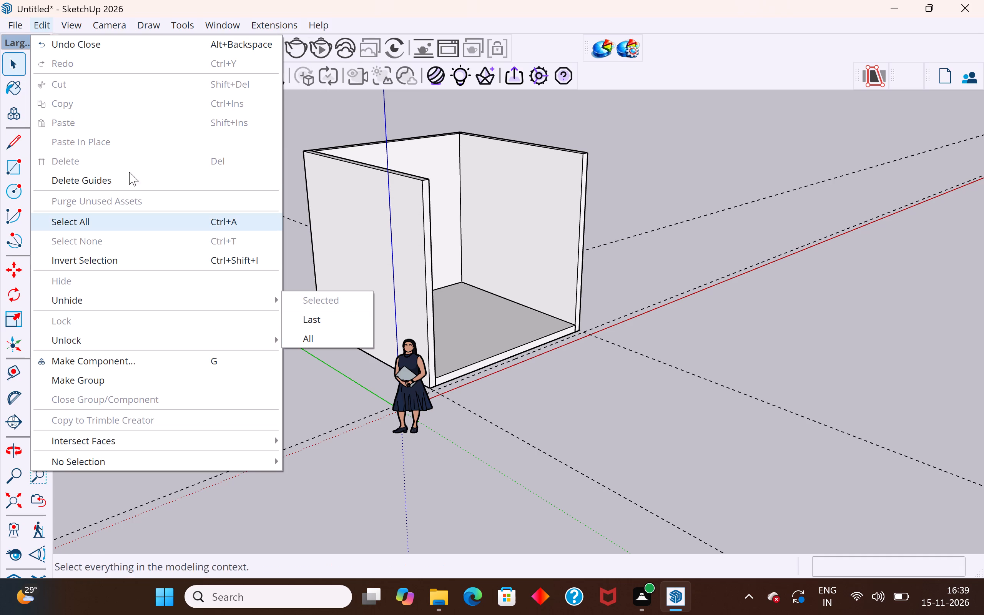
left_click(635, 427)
Hide the grouped side wall opposite the green axis.
middle_click_drag(685, 406, 588, 421)
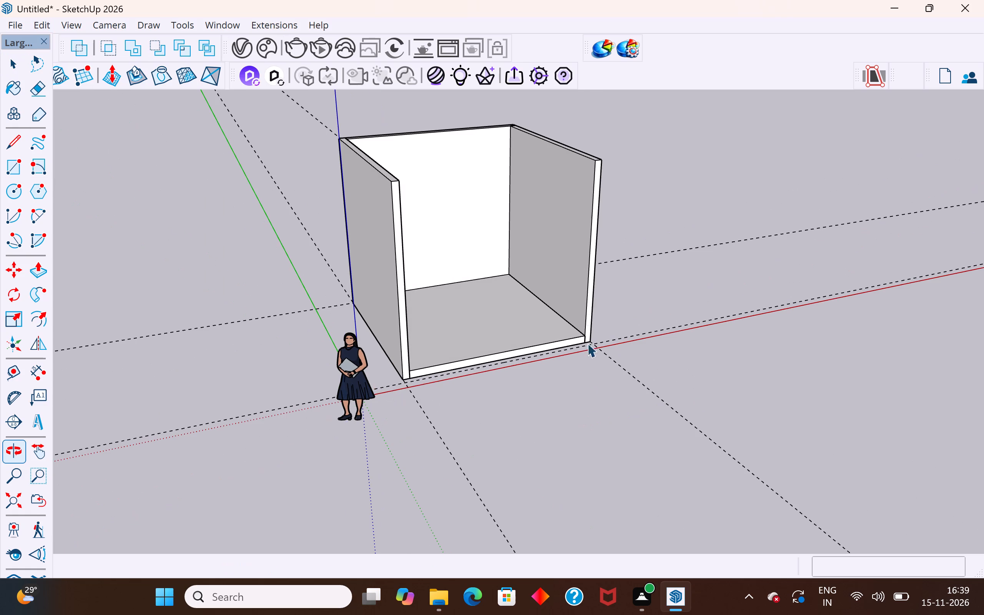
left_click(593, 282)
right_click(593, 282)
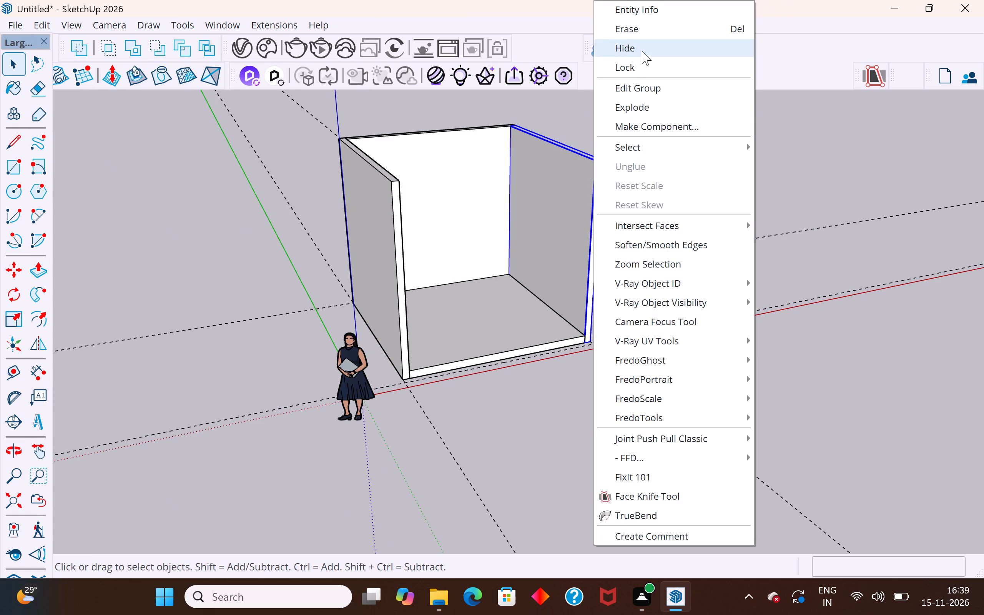
left_click(642, 51)
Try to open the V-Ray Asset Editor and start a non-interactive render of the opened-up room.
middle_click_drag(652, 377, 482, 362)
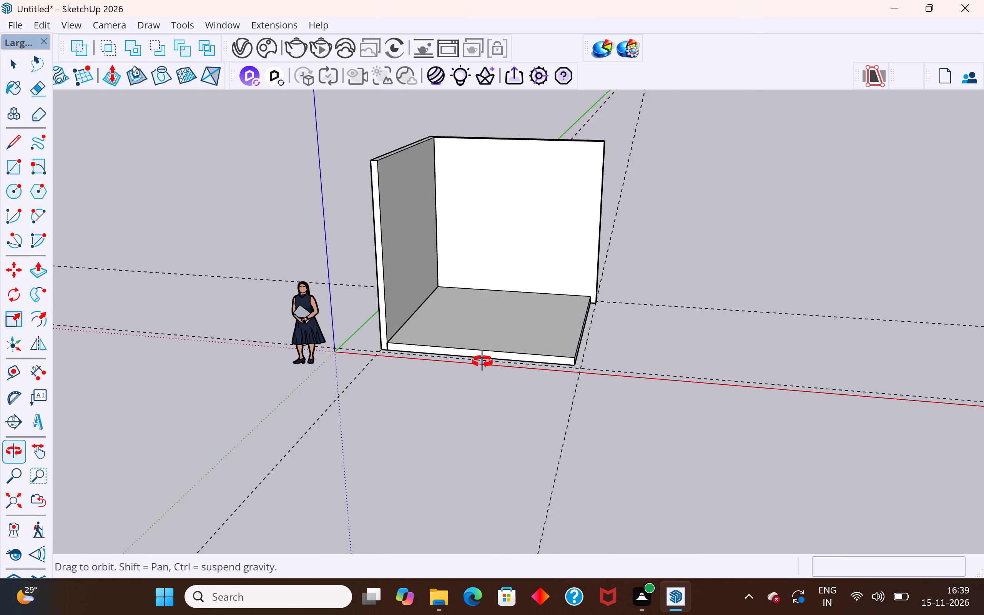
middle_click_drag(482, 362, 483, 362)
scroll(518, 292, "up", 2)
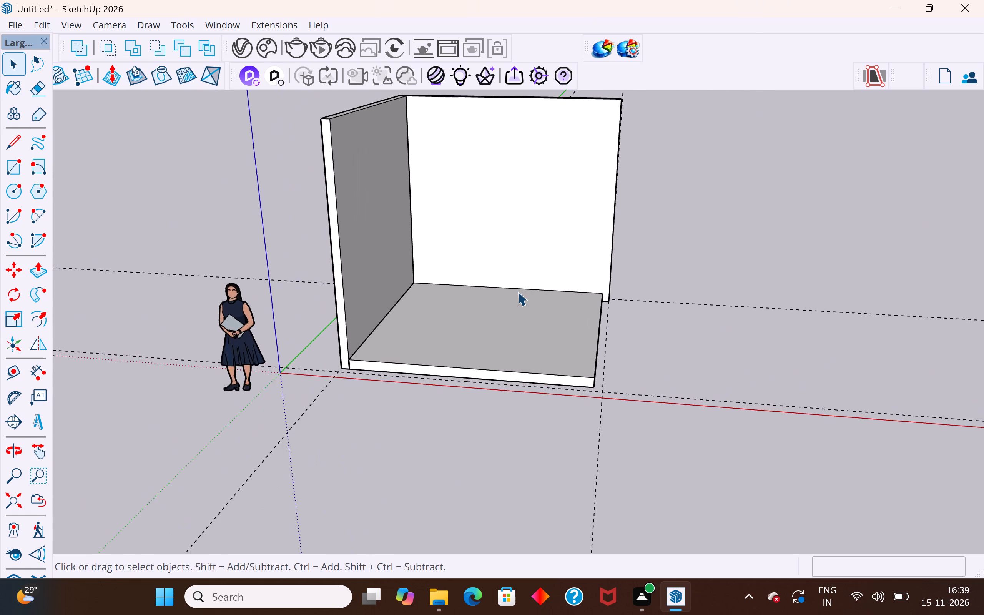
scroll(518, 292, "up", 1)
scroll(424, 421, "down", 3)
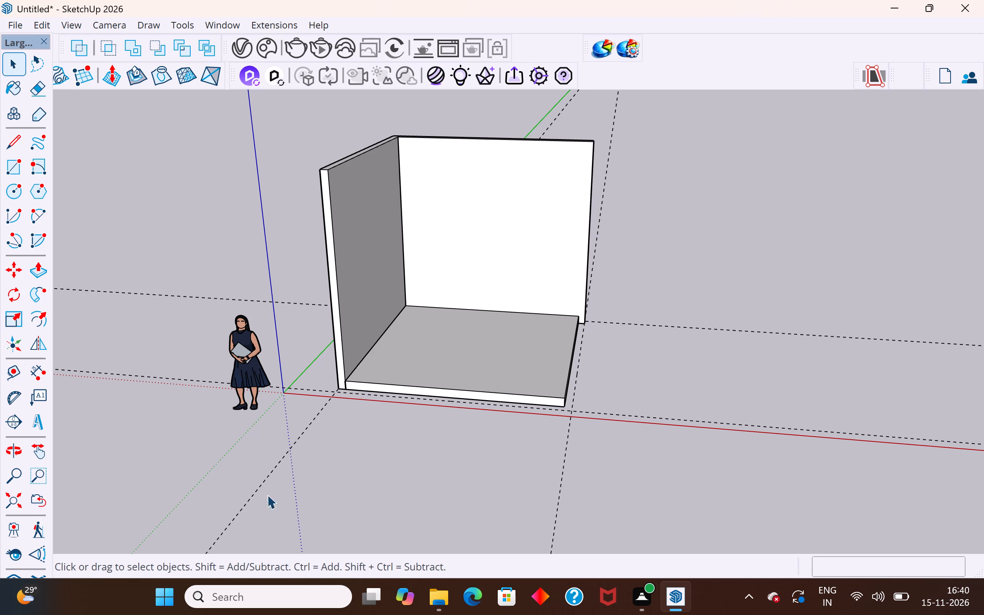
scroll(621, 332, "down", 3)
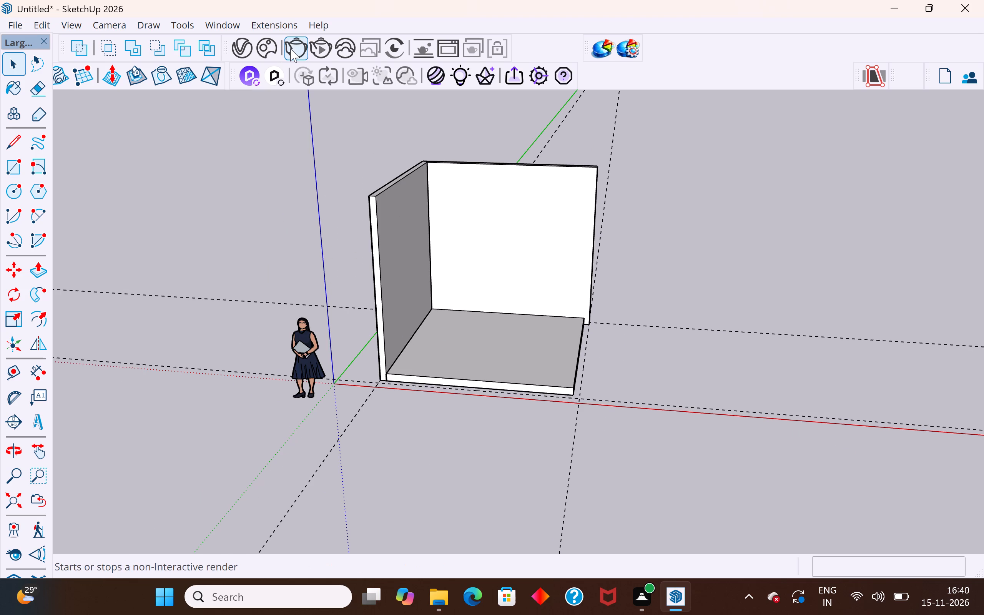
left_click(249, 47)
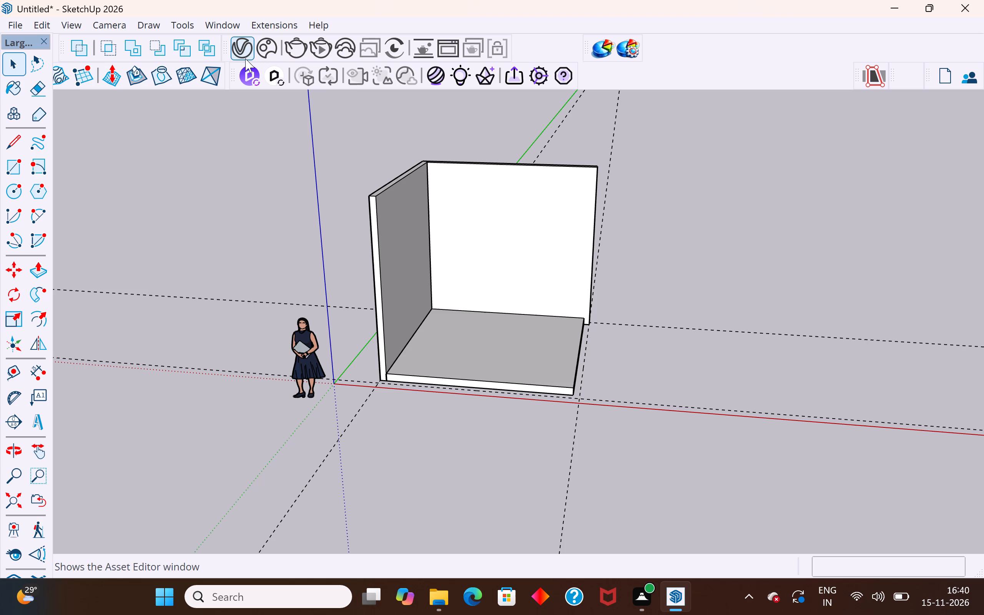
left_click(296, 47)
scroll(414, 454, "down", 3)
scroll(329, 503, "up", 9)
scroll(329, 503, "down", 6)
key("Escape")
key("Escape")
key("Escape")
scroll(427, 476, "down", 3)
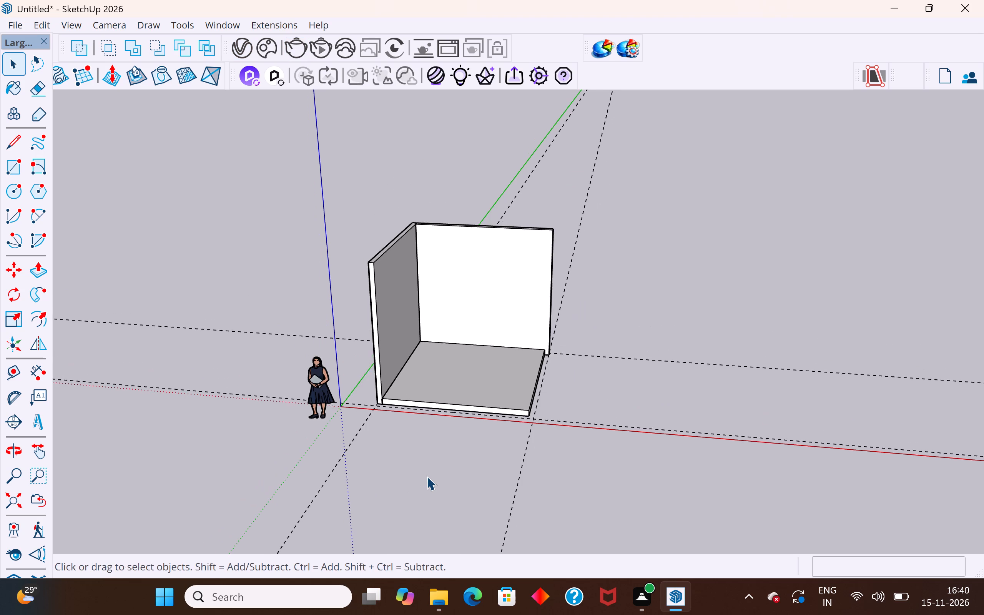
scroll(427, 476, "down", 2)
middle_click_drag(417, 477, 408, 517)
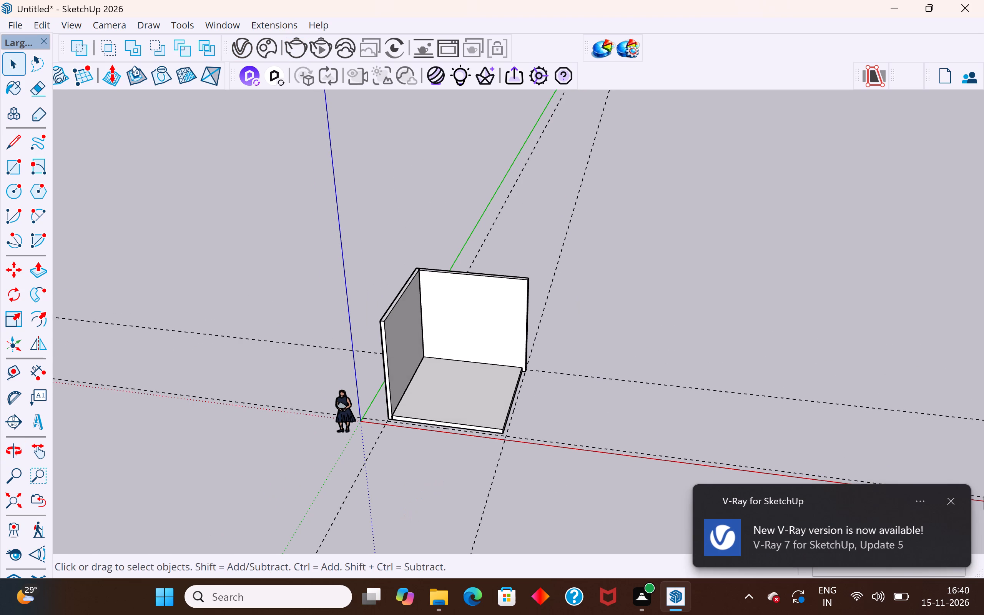
Dismiss the V-Ray for SketchUp update notification.
left_click(951, 502)
Open the Chaos Cosmos asset browser.
scroll(438, 267, "down", 3)
scroll(459, 402, "up", 4)
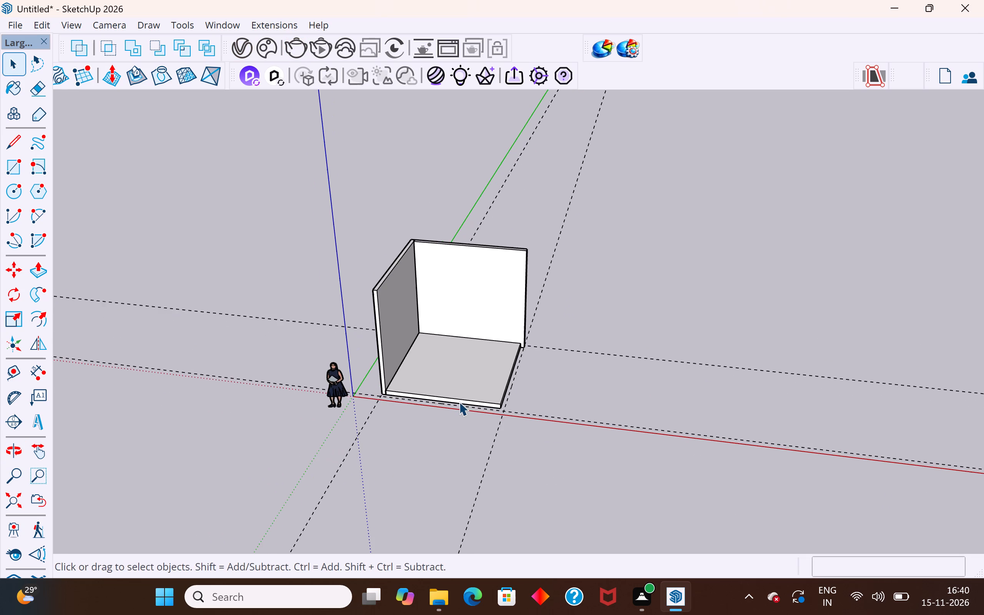
scroll(469, 404, "up", 4)
left_click(266, 43)
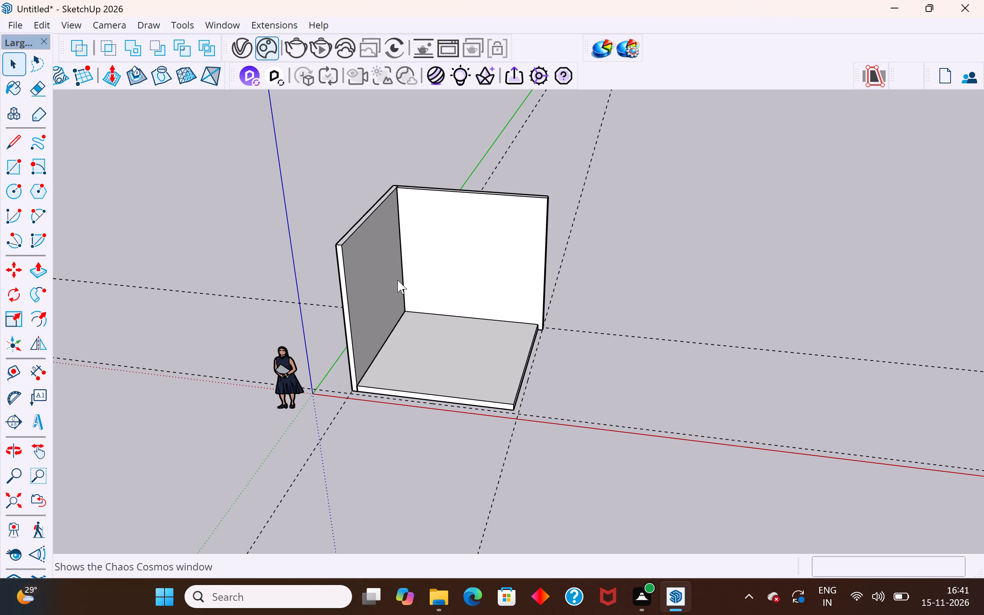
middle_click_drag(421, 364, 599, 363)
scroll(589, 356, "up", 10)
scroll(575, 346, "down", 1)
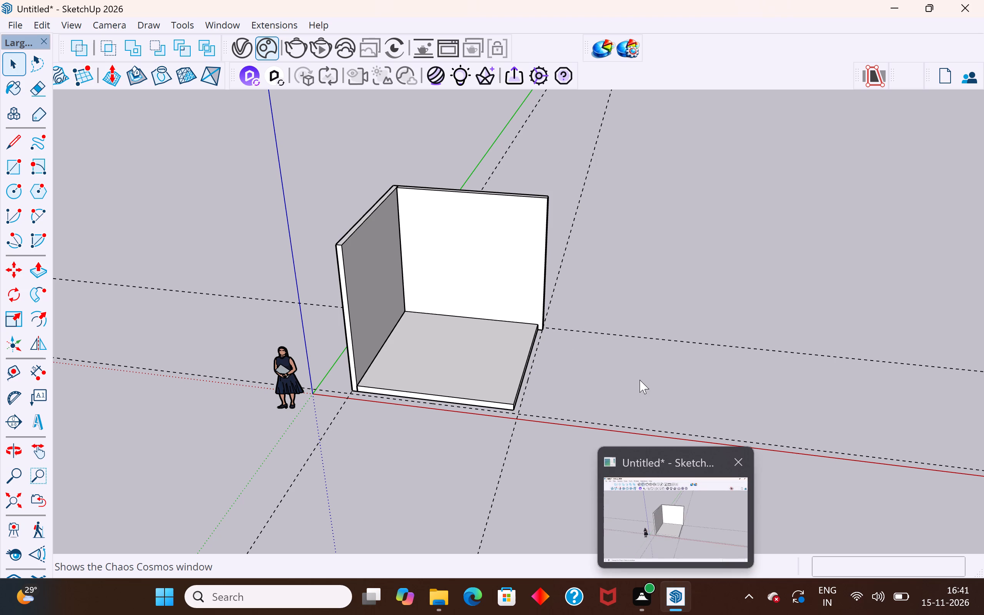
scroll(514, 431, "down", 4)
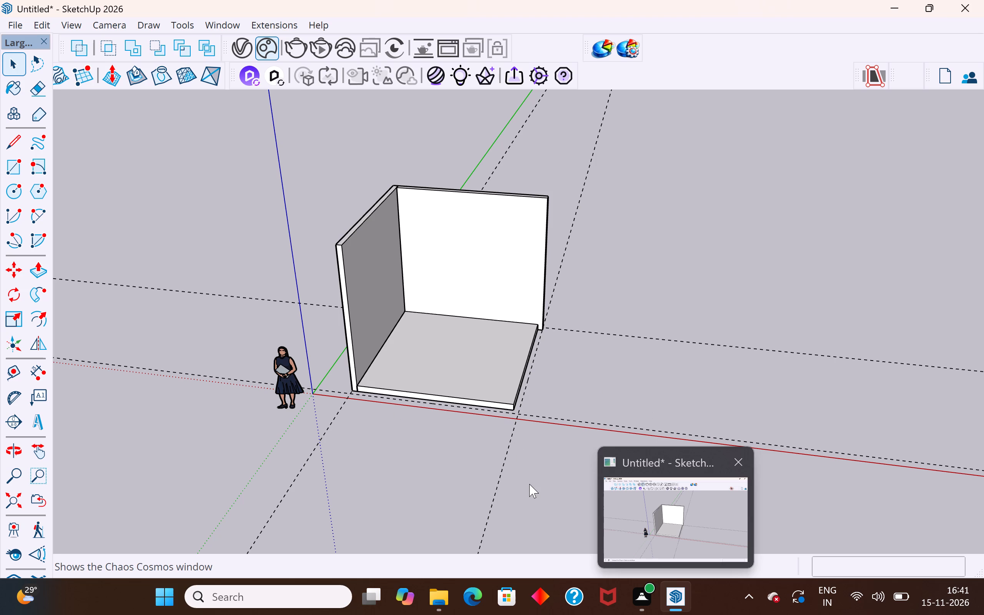
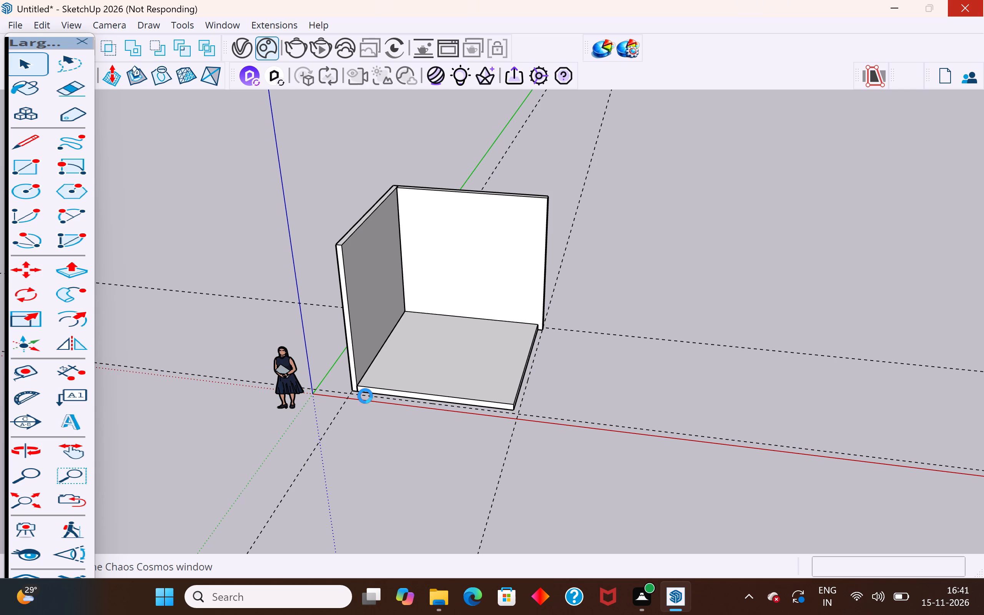
Open the Windows Task Manager.
right_click(700, 594)
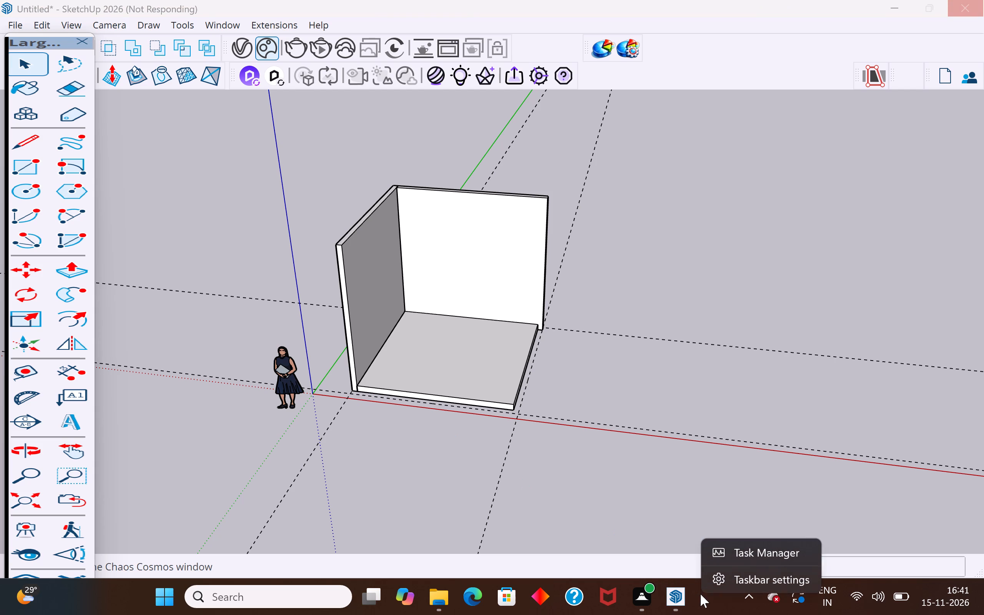
left_click(748, 550)
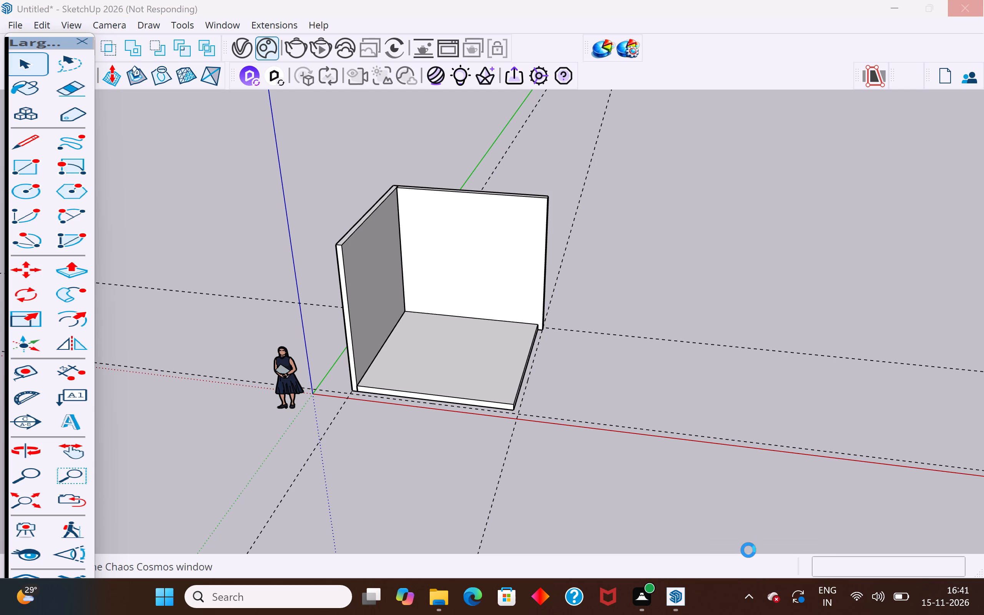
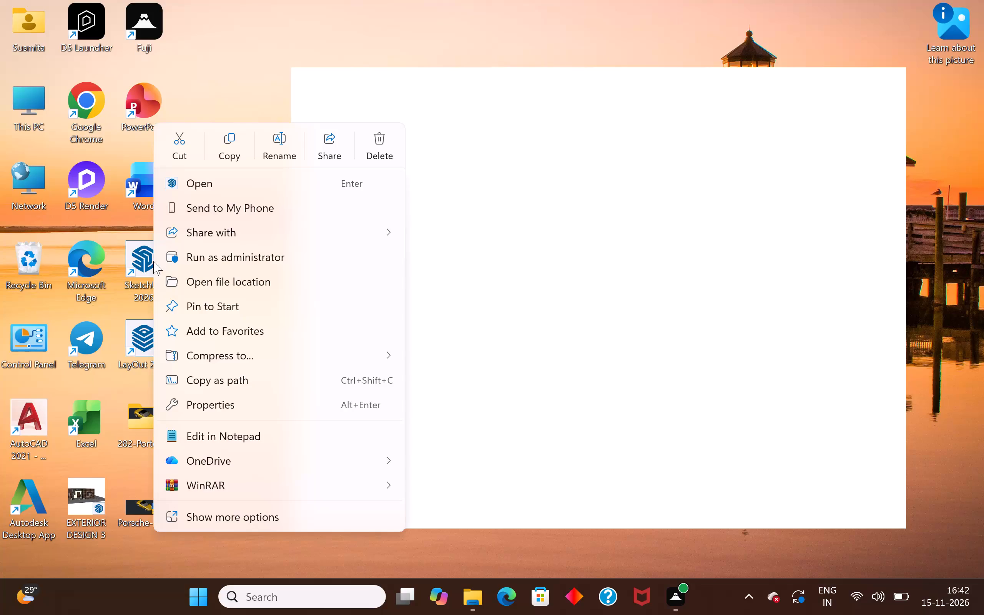
Launch SketchUp again from its desktop shortcut.
left_click(261, 181)
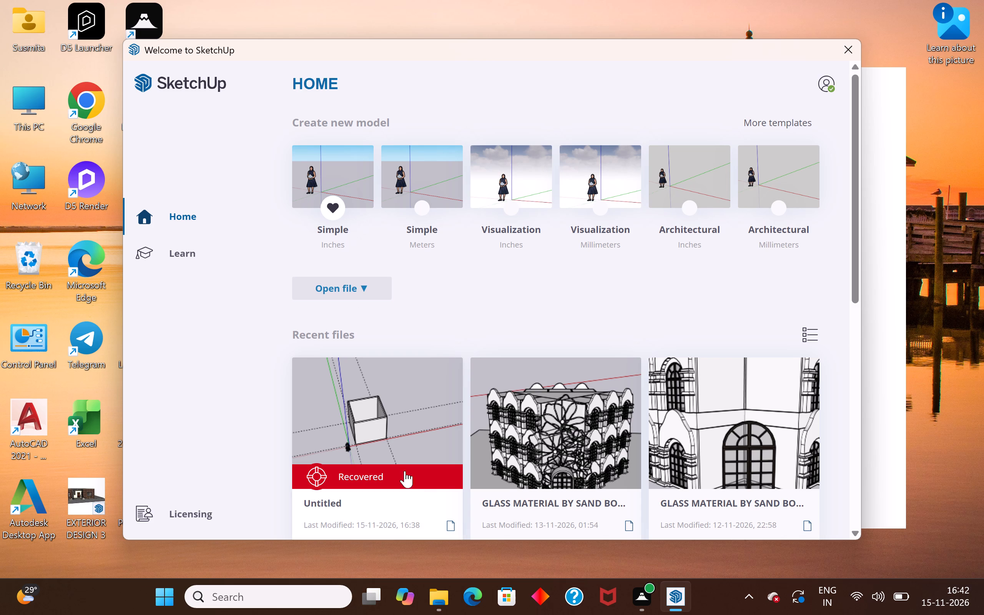
Open the recovered "Untitled" model from the recent files.
left_click(439, 429)
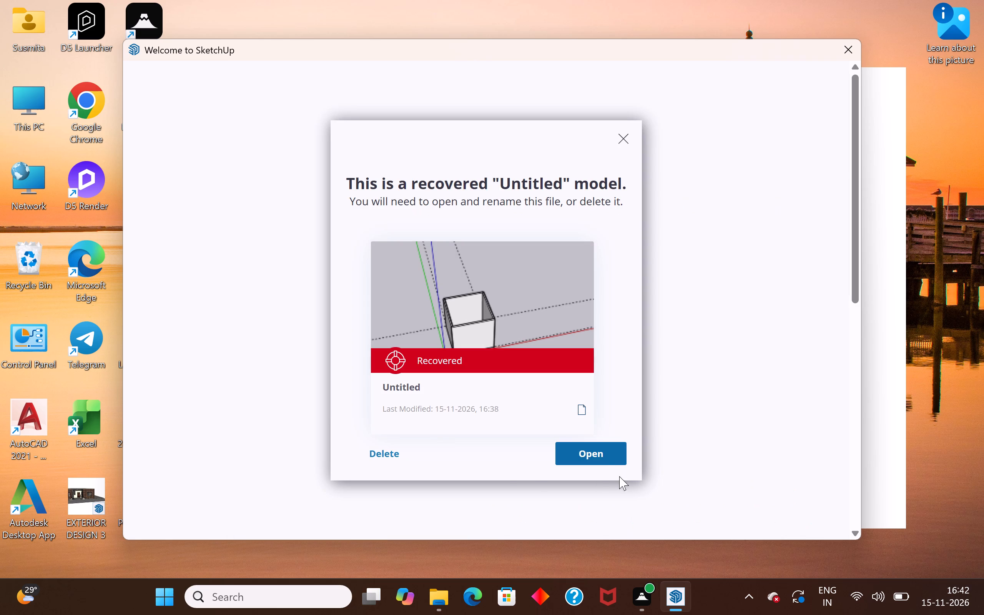
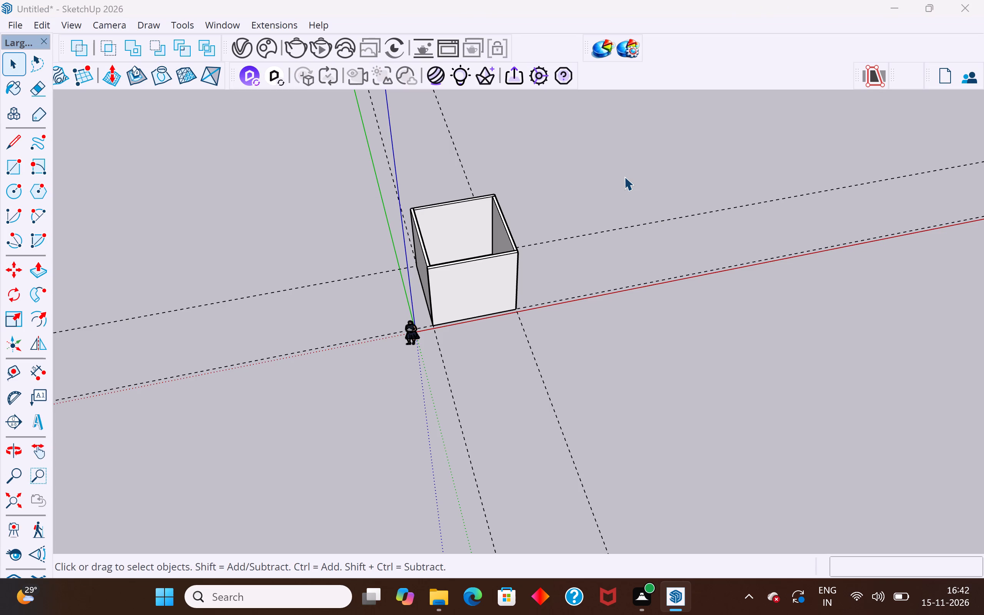
Postpone the D5 Lite version update and ignore the pending extension updates.
scroll(624, 176, "up", 2)
middle_click_drag(474, 343, 472, 342)
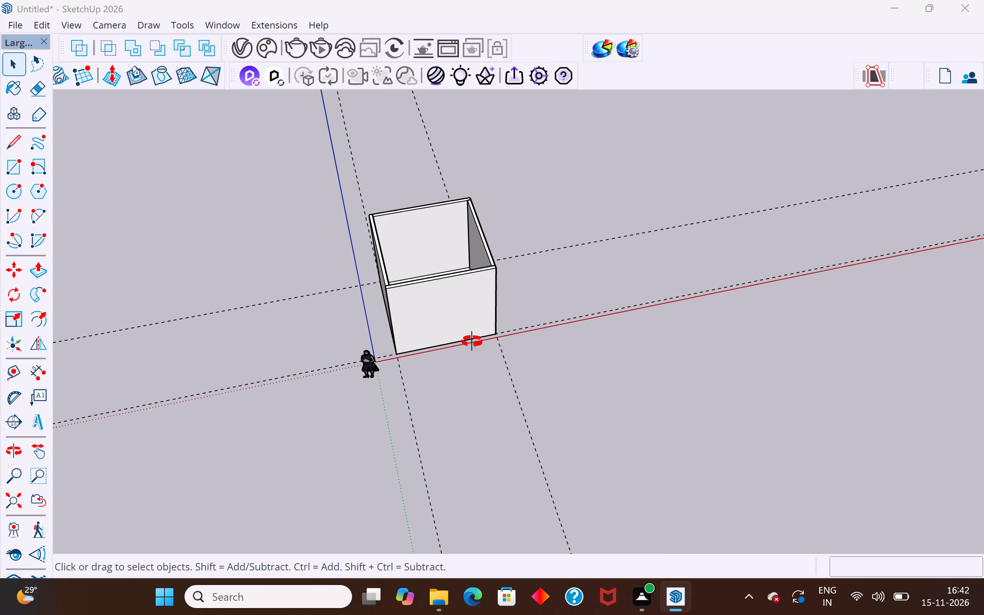
middle_click_drag(472, 342, 272, 337)
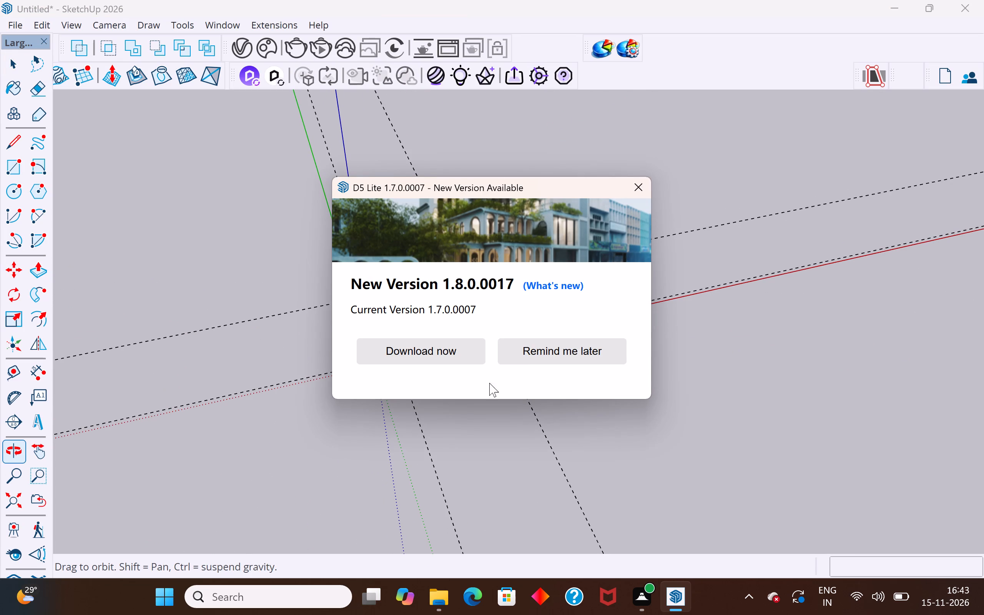
left_click(593, 349)
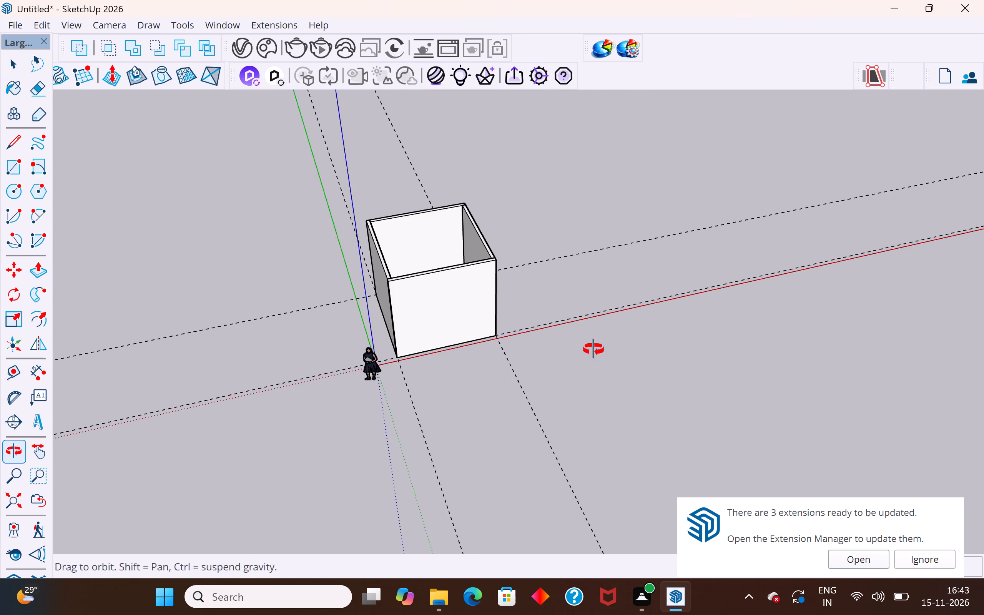
left_click(934, 563)
Hide the front wall group of the building, on the side along the red axis, to open up the room interior.
scroll(408, 332, "up", 2)
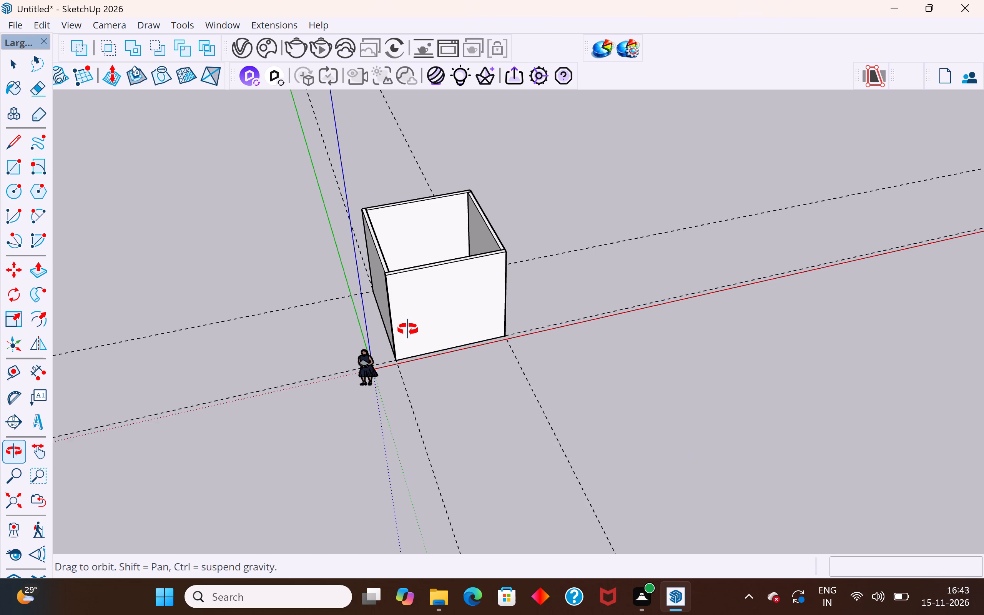
scroll(408, 329, "up", 2)
middle_click_drag(602, 351, 449, 407)
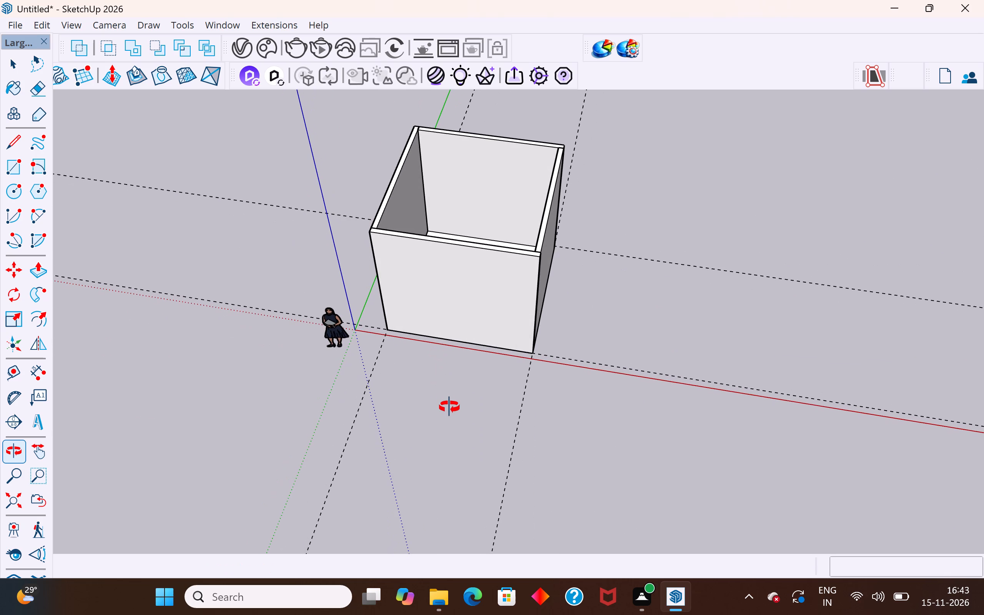
scroll(470, 367, "up", 2)
left_click(540, 279)
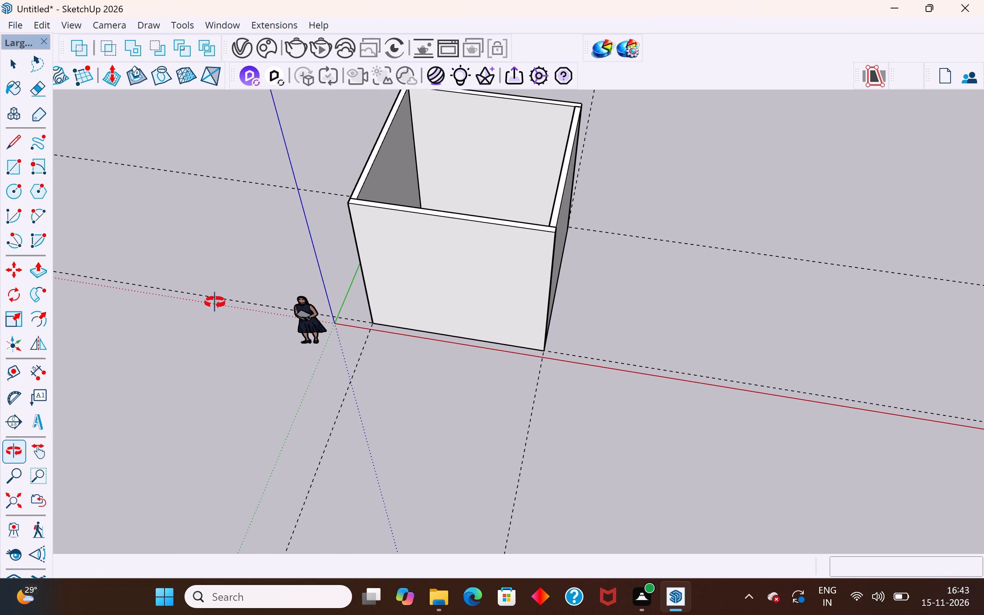
left_click(12, 62)
left_click(139, 255)
left_click(484, 273)
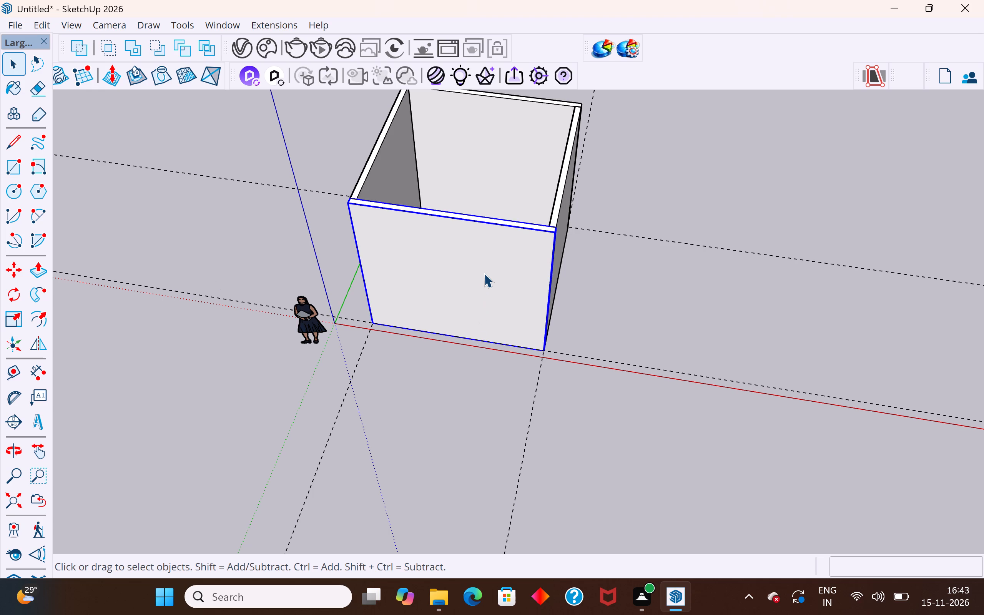
right_click(484, 273)
left_click(541, 50)
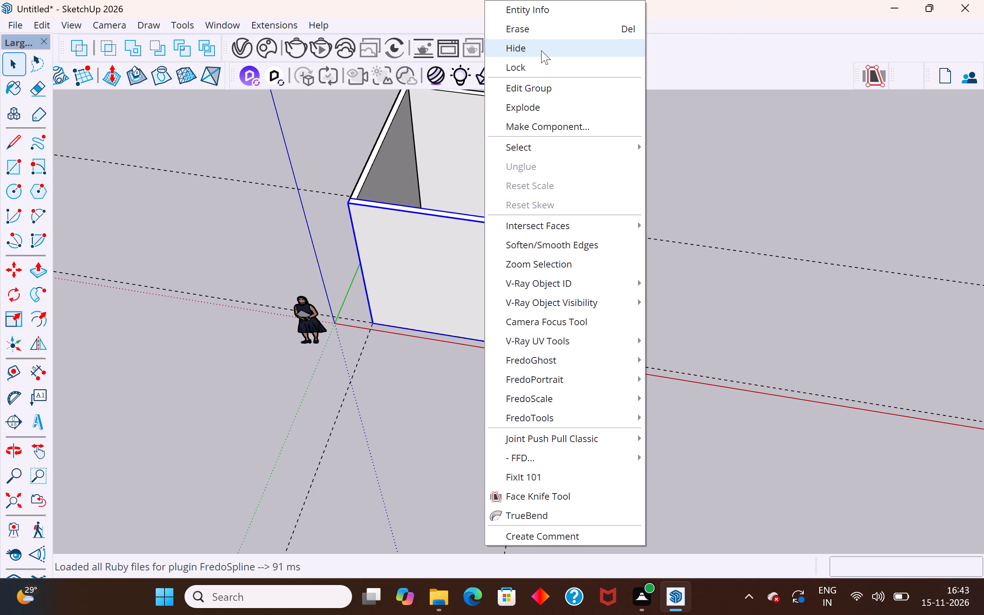
middle_click_drag(500, 372, 559, 265)
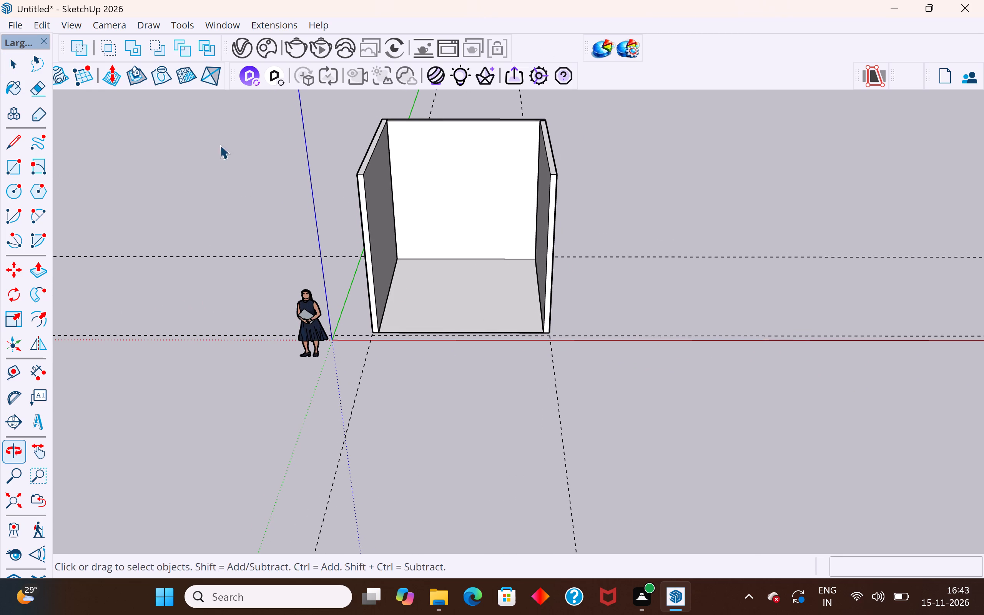
Open the 3D Warehouse and search it for BED.
left_click(238, 18)
left_click(260, 140)
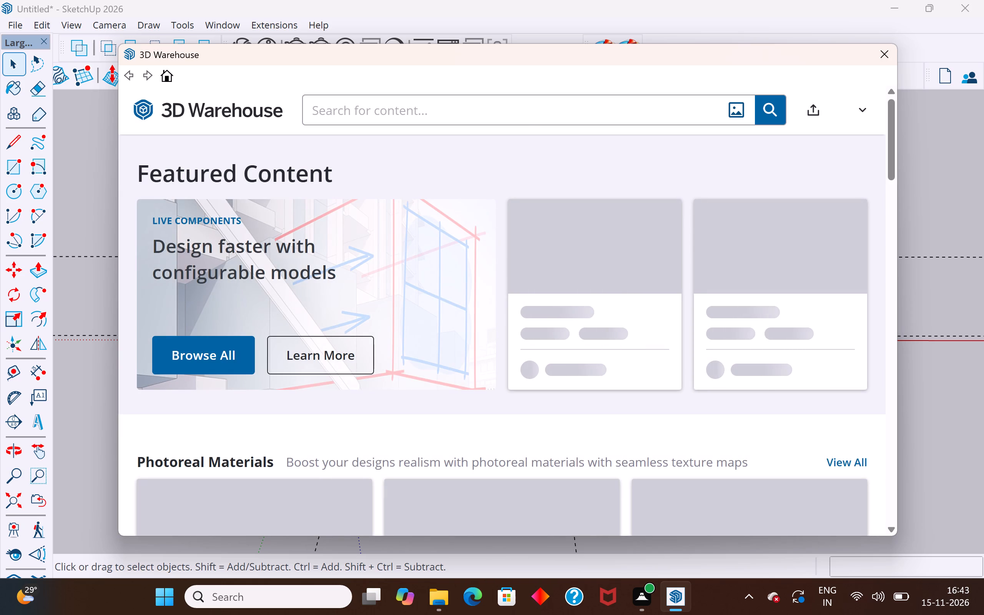
left_click(527, 110)
type("BED")
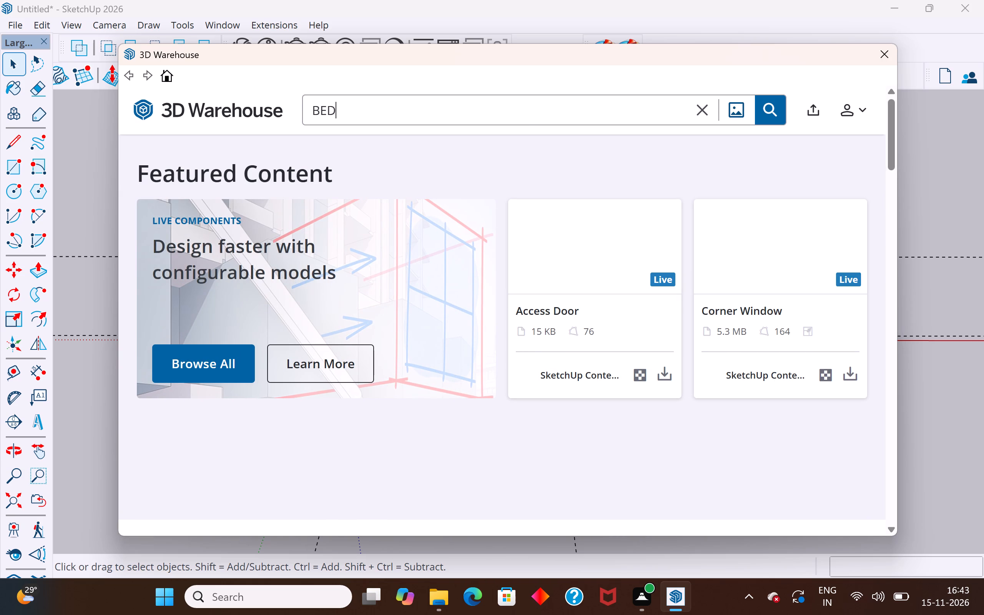
key("space")
key("Return")
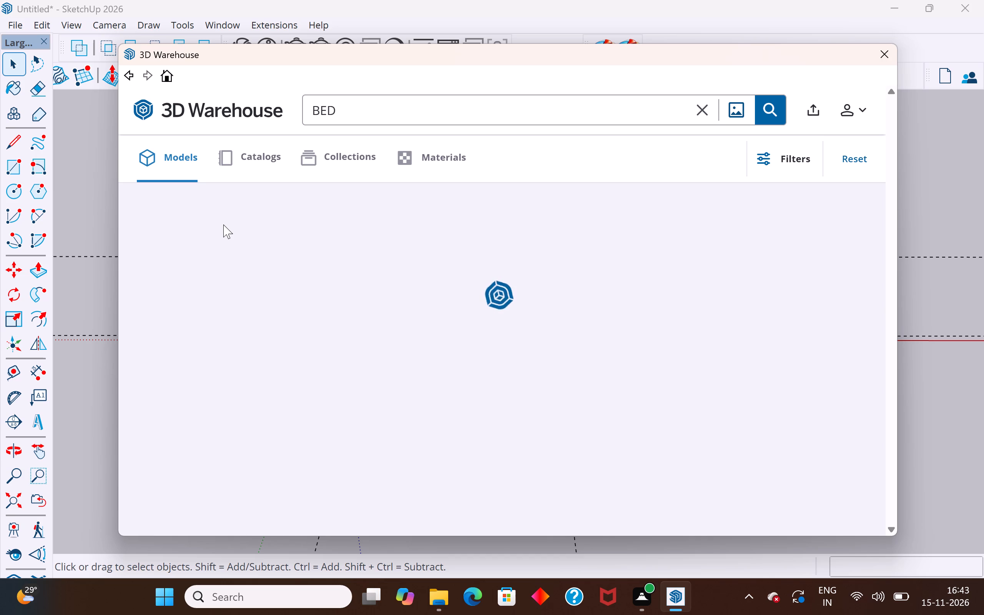
Download the "beddđ" bed set with rug and side table, loading it directly into the current model.
scroll(223, 224, "up", 1)
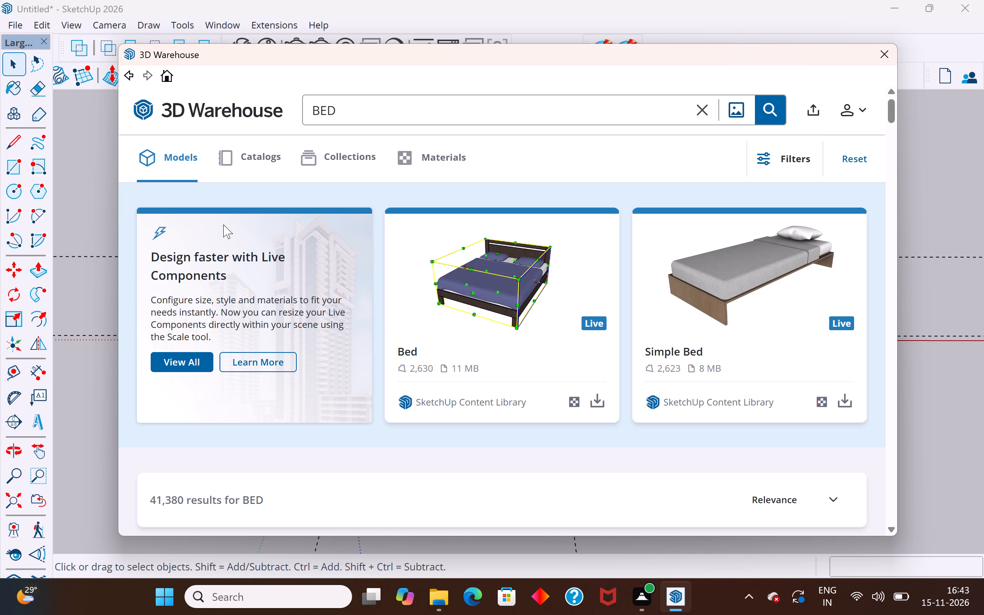
scroll(293, 251, "down", 4)
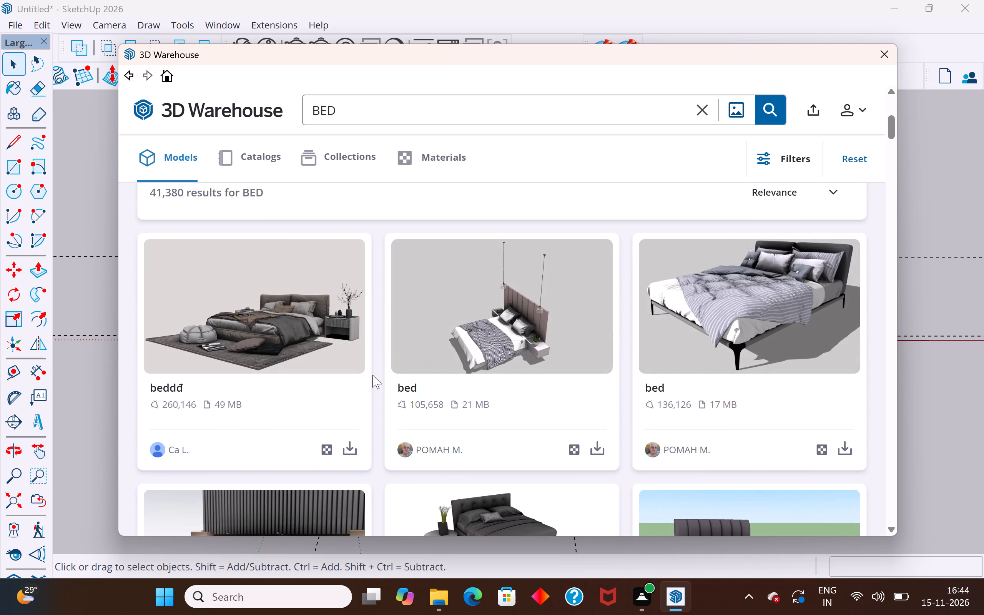
left_click(353, 445)
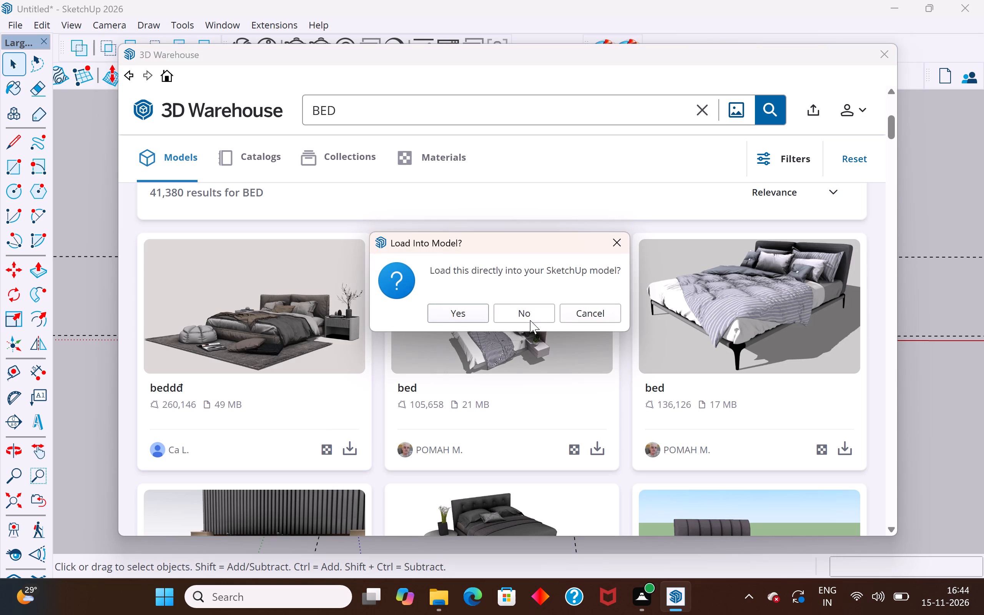
left_click(437, 315)
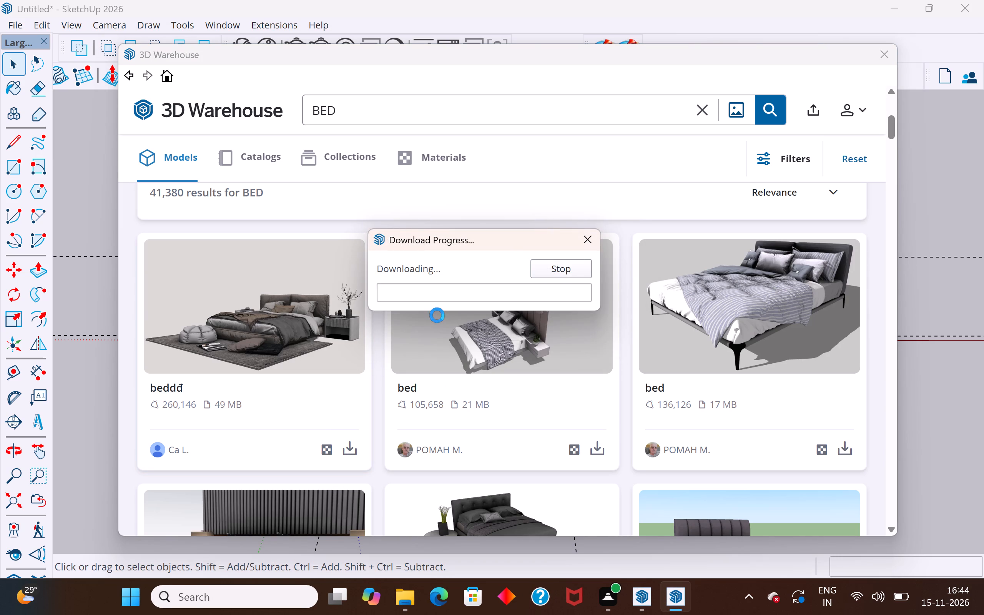
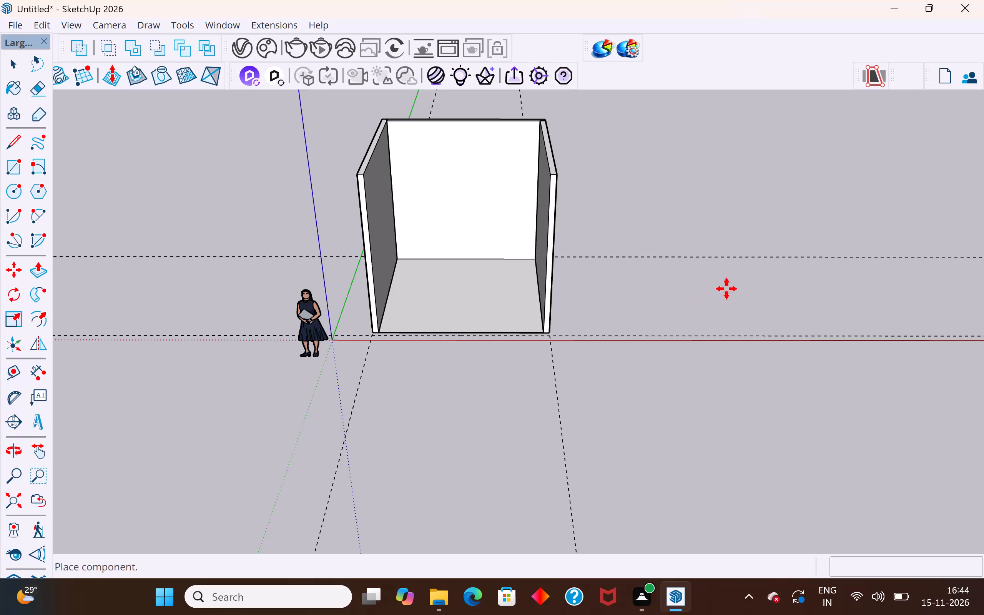
Place the downloaded bed set on the room floor, with its headboard towards the back wall.
scroll(726, 289, "down", 7)
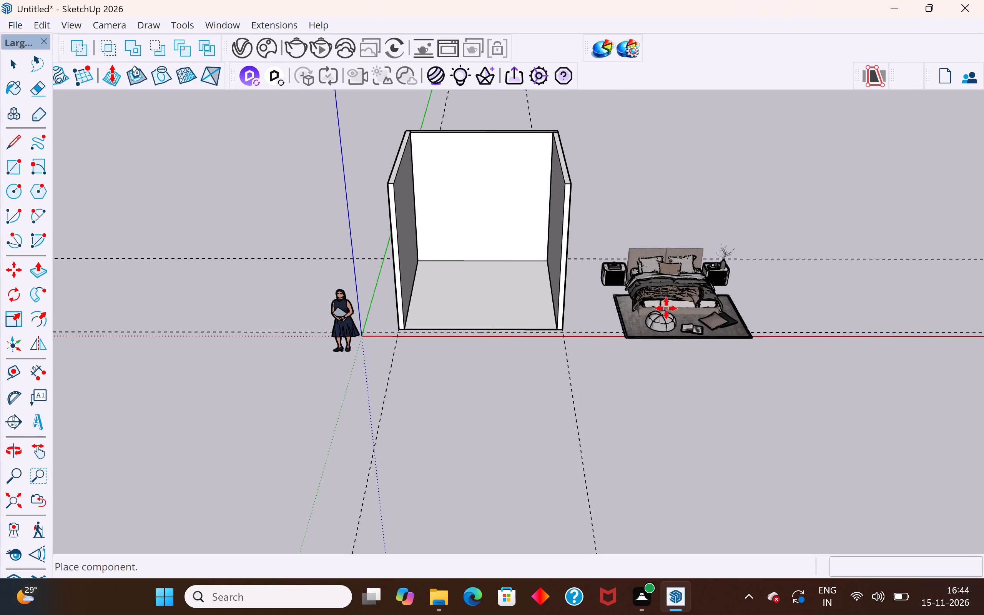
scroll(476, 302, "up", 2)
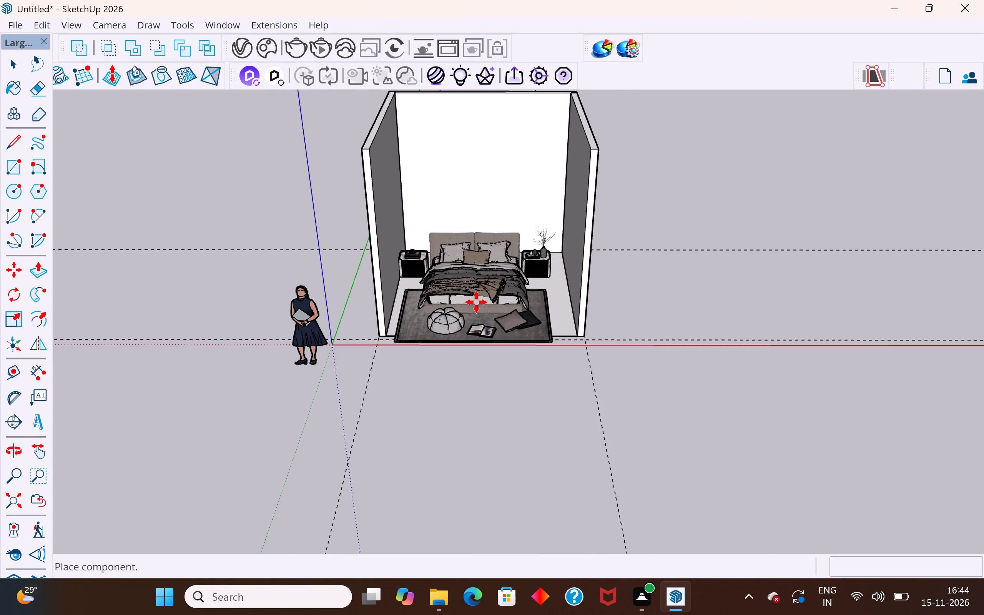
scroll(476, 302, "up", 7)
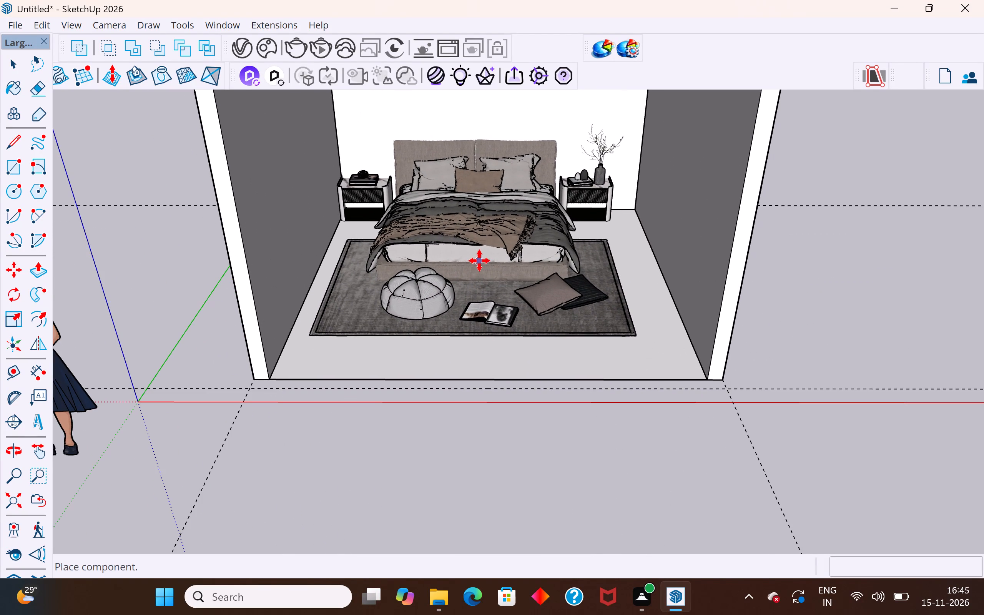
left_click(484, 266)
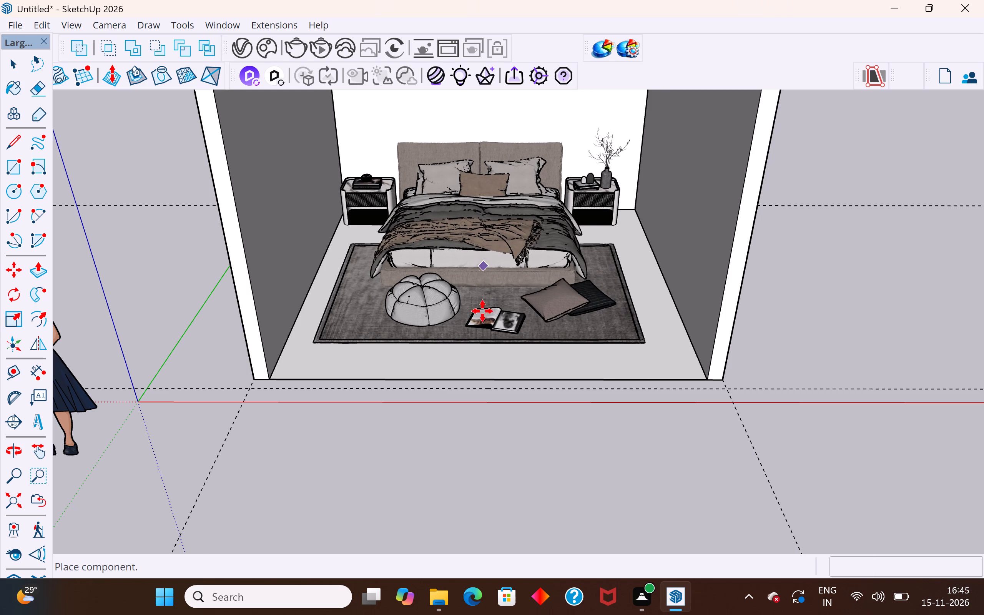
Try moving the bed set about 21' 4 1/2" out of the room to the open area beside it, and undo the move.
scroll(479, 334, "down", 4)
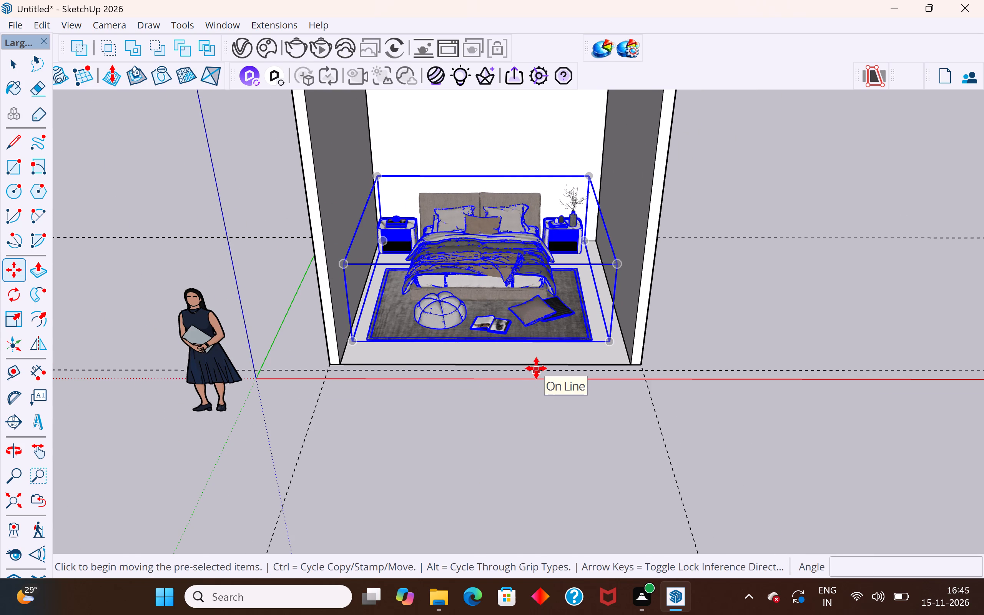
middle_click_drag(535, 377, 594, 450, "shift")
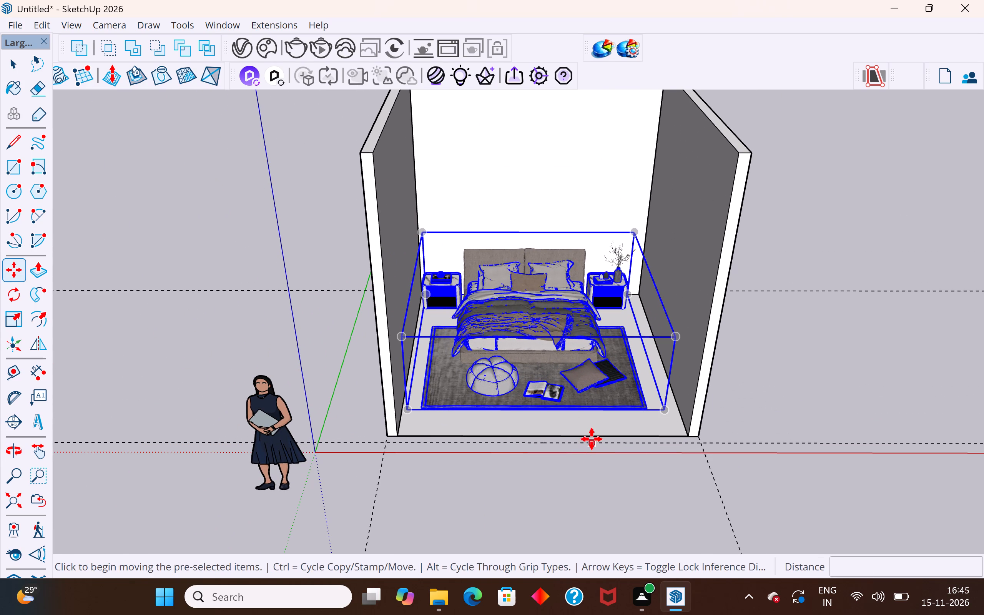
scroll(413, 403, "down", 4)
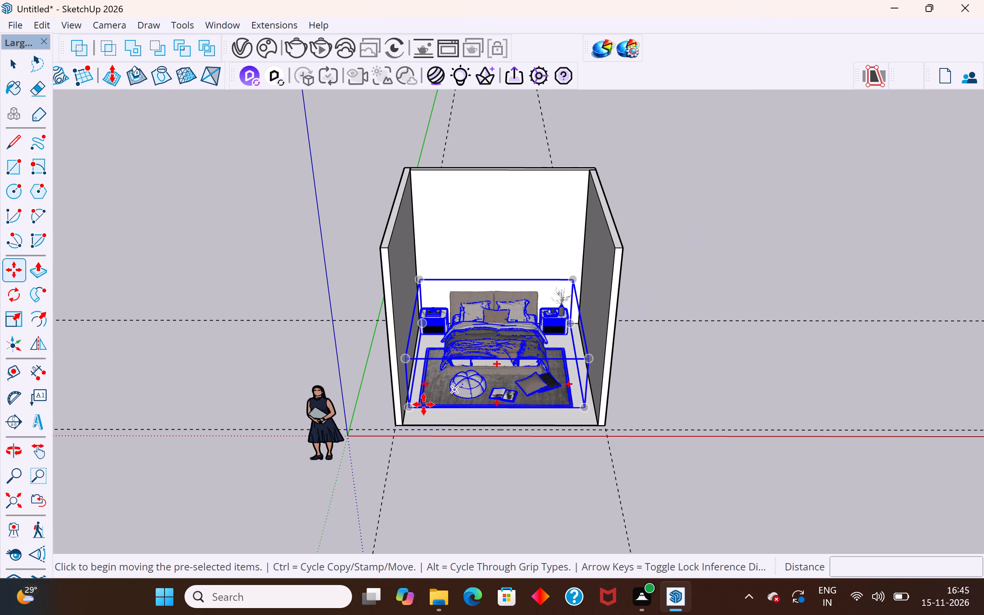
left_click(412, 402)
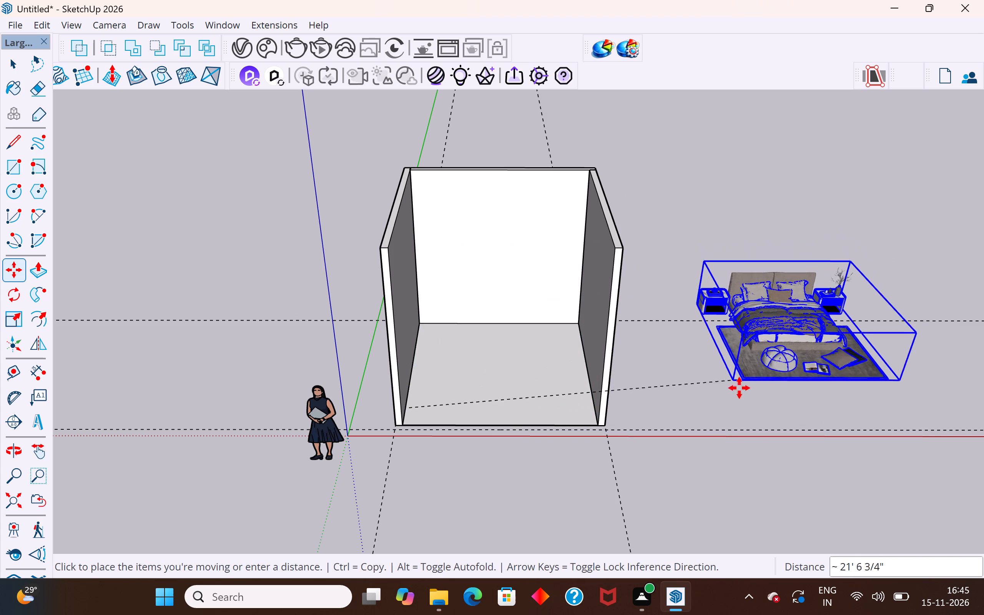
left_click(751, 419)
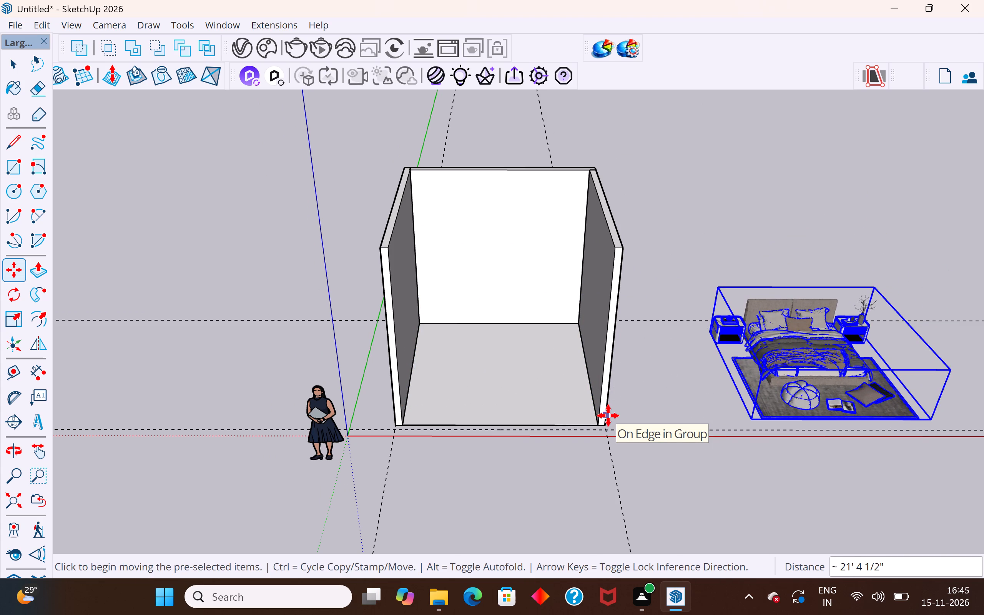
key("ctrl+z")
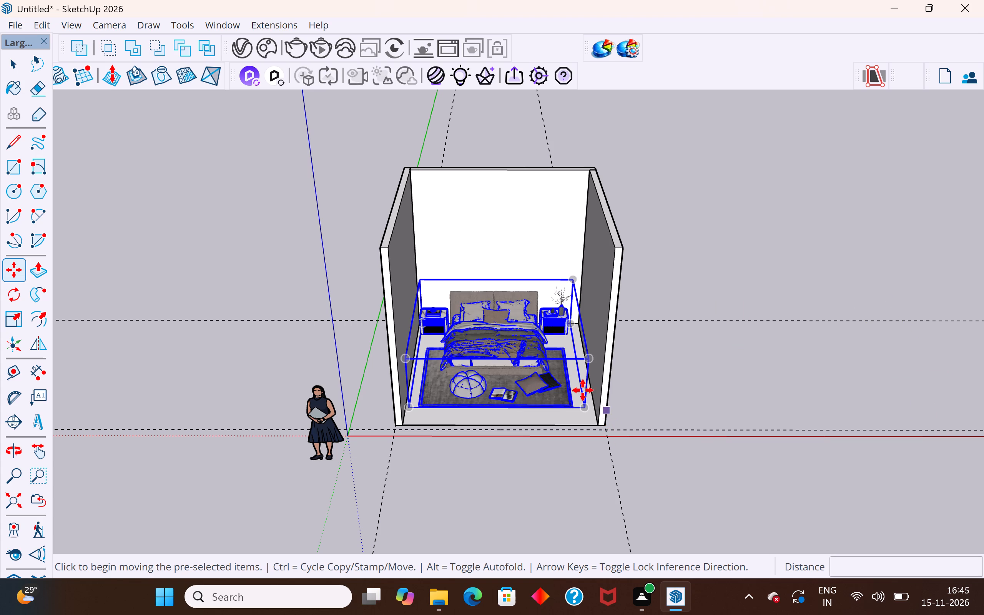
Examine the bed set inside the room from several angles, checking its fit against the walls, floor and rug area.
scroll(563, 373, "up", 4)
middle_click_drag(542, 420, 535, 377)
scroll(535, 377, "up", 1)
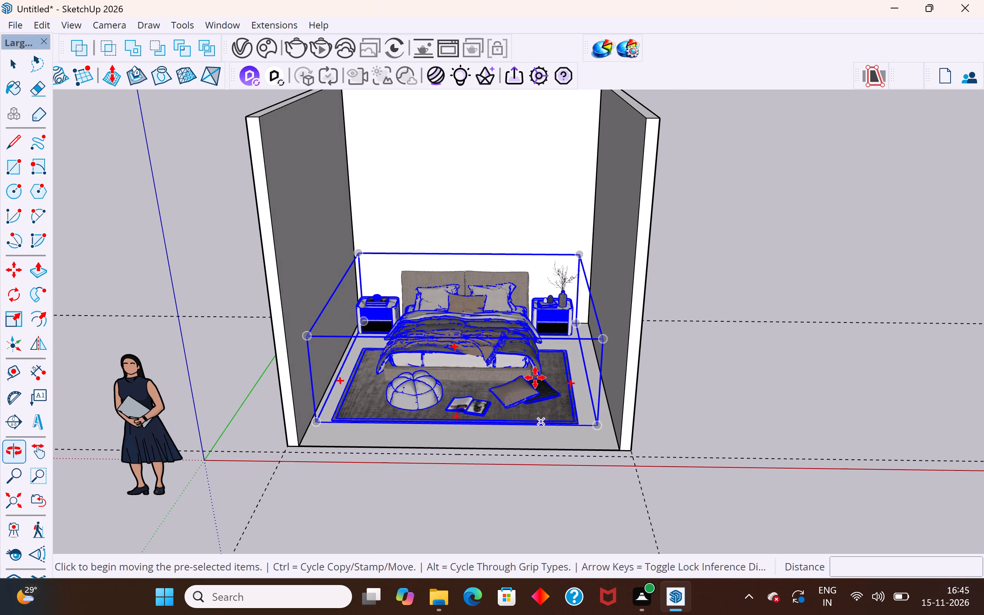
left_click(16, 66)
left_click(138, 194)
scroll(448, 396, "up", 2)
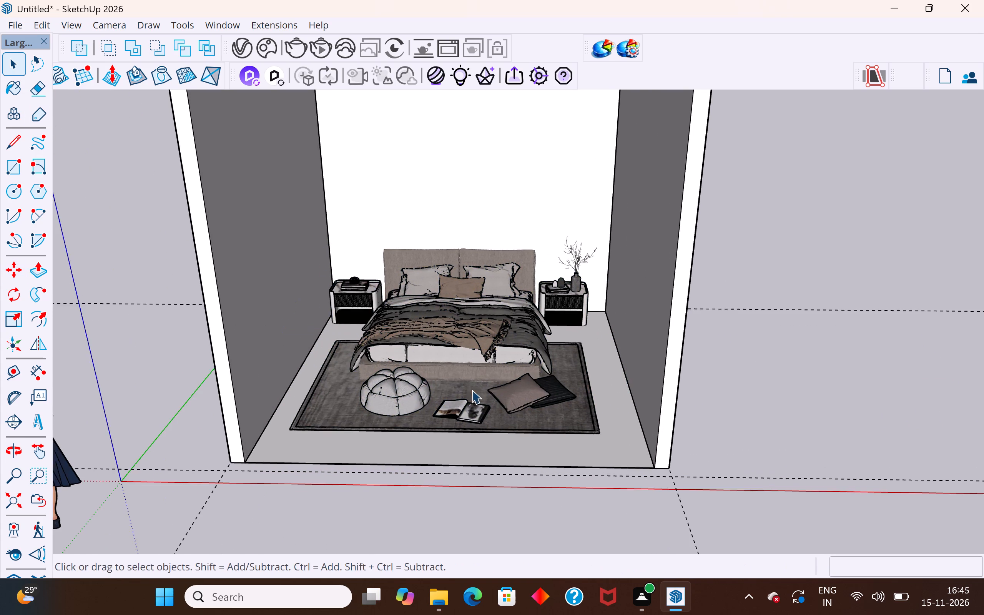
middle_click_drag(500, 386, 517, 467)
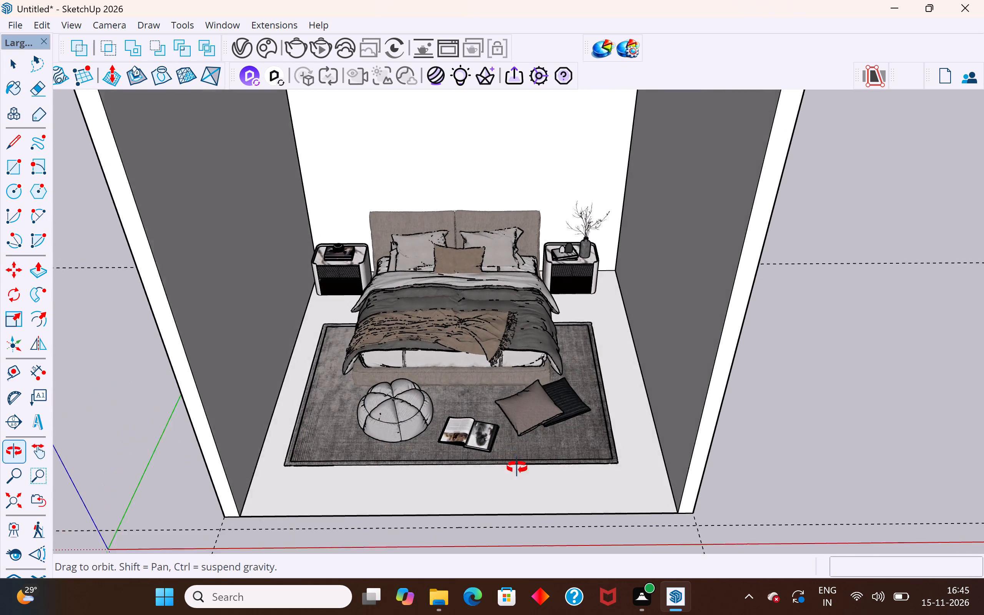
middle_click_drag(517, 467, 512, 486)
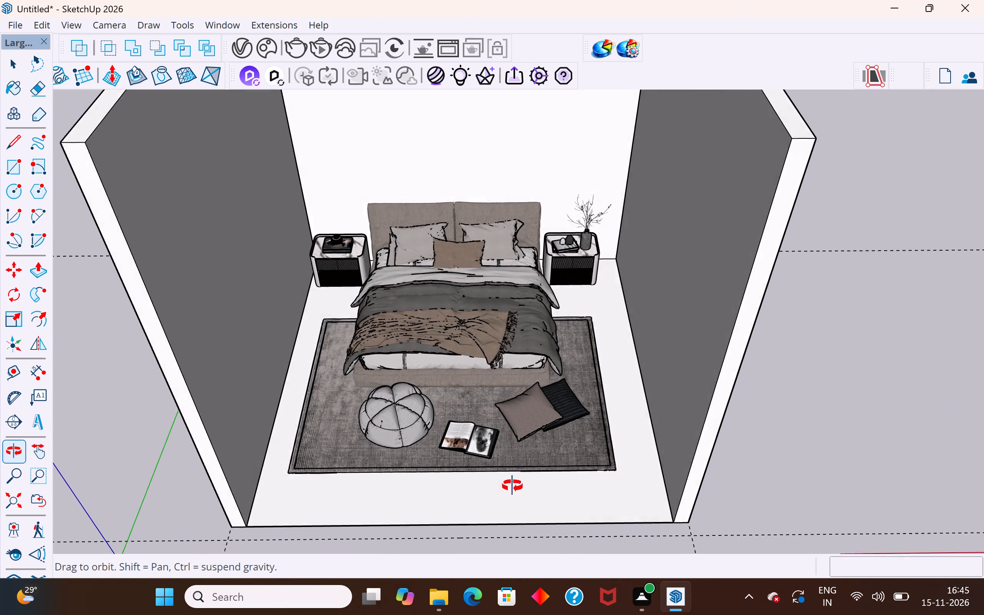
middle_click_drag(512, 486, 513, 484)
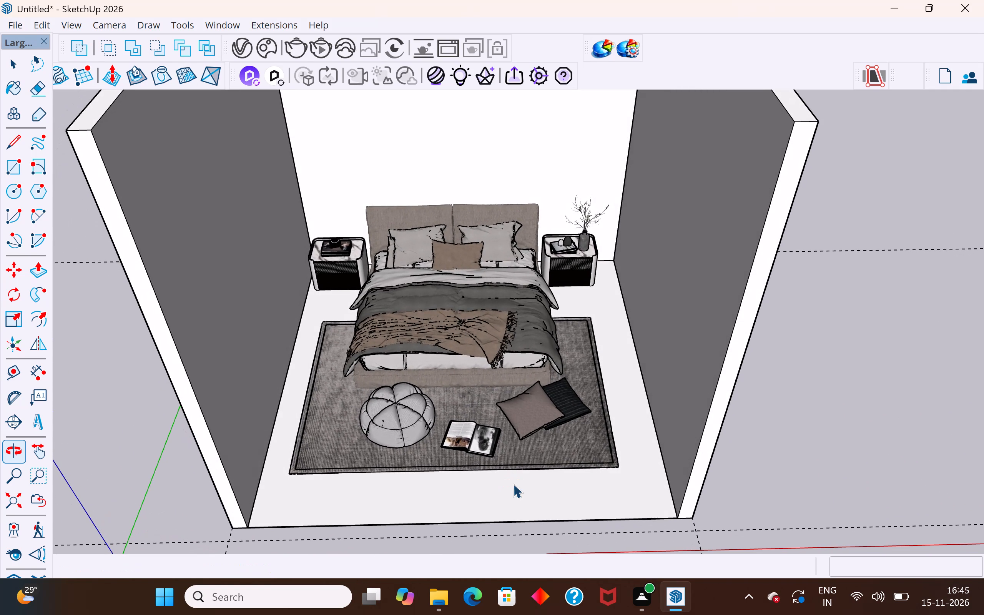
scroll(513, 484, "up", 1)
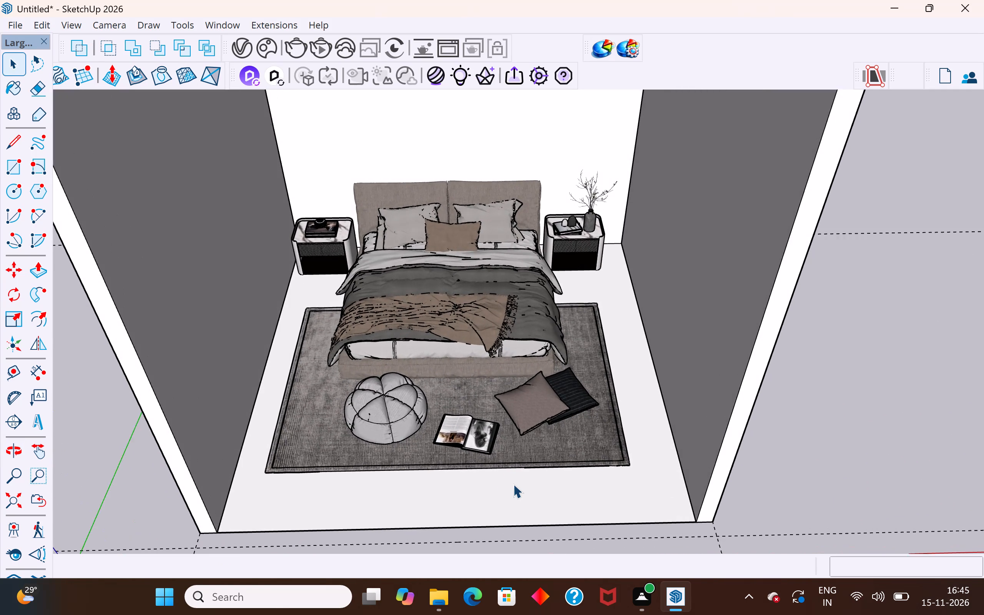
scroll(513, 484, "up", 3)
scroll(507, 393, "up", 3)
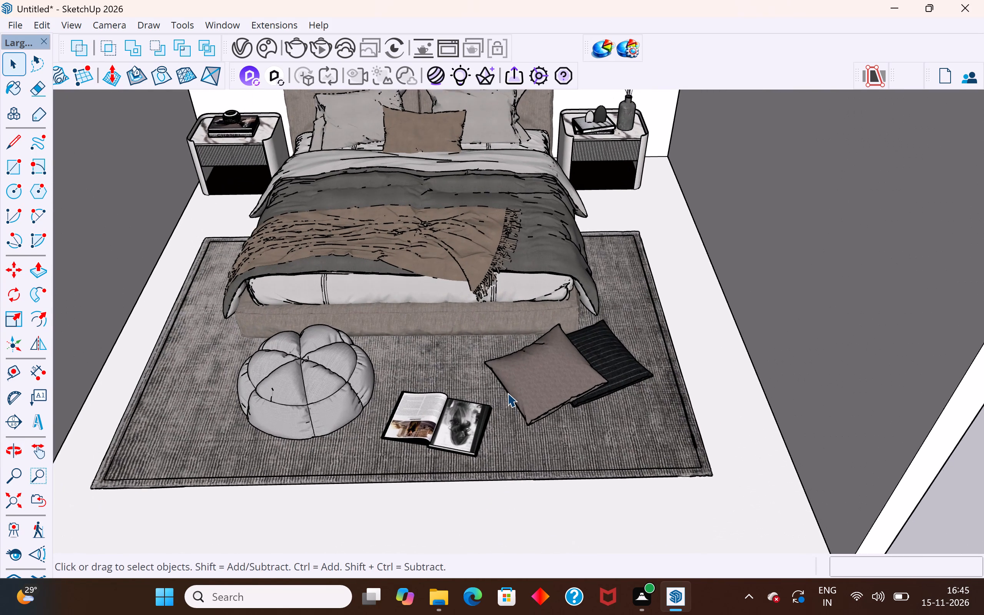
scroll(505, 372, "up", 2)
scroll(505, 372, "down", 4)
middle_click_drag(467, 272, 467, 274)
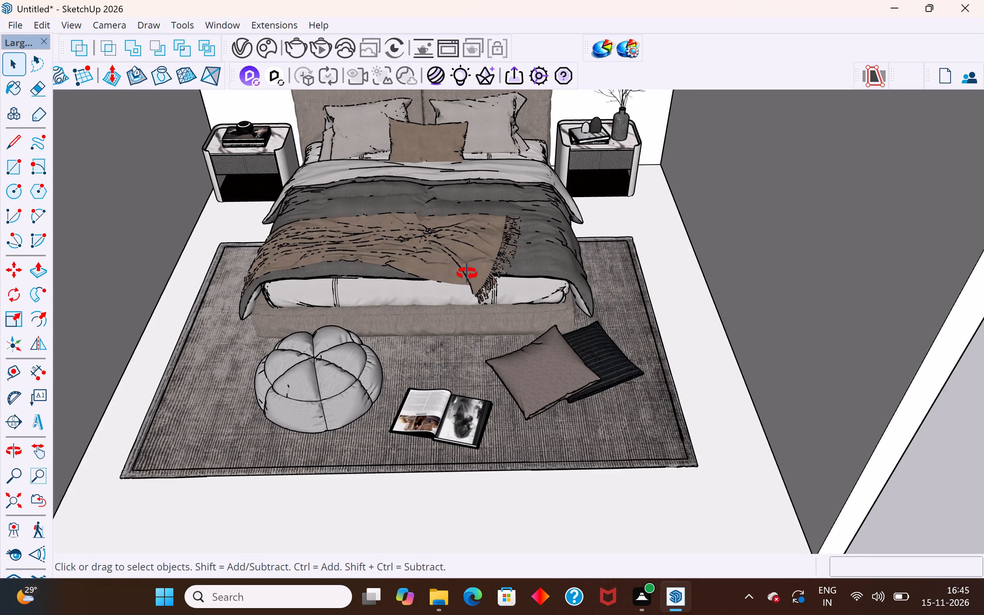
middle_click_drag(467, 274, 535, 194)
scroll(537, 179, "up", 4)
scroll(482, 394, "down", 5)
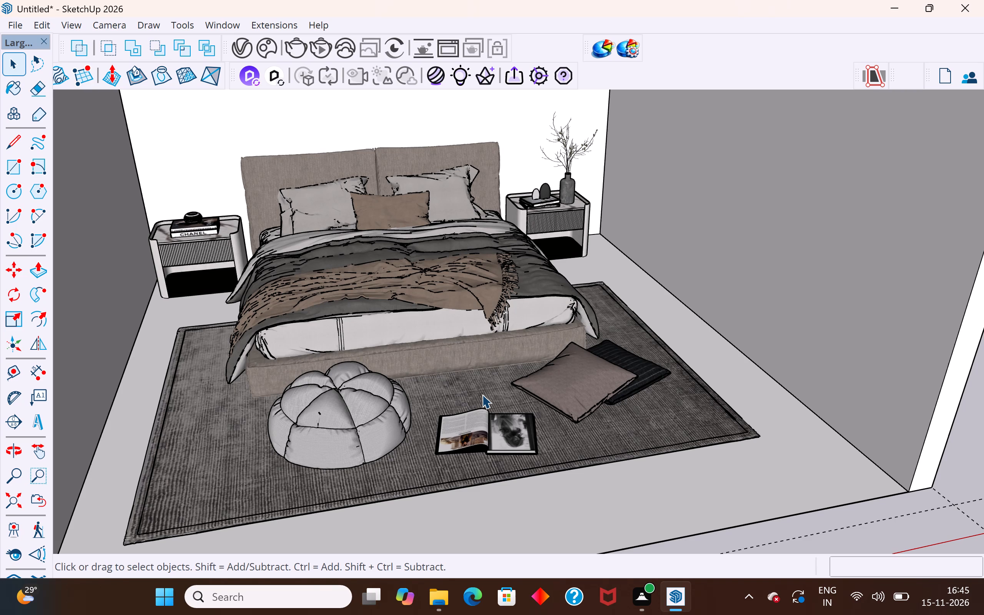
scroll(482, 394, "up", 1)
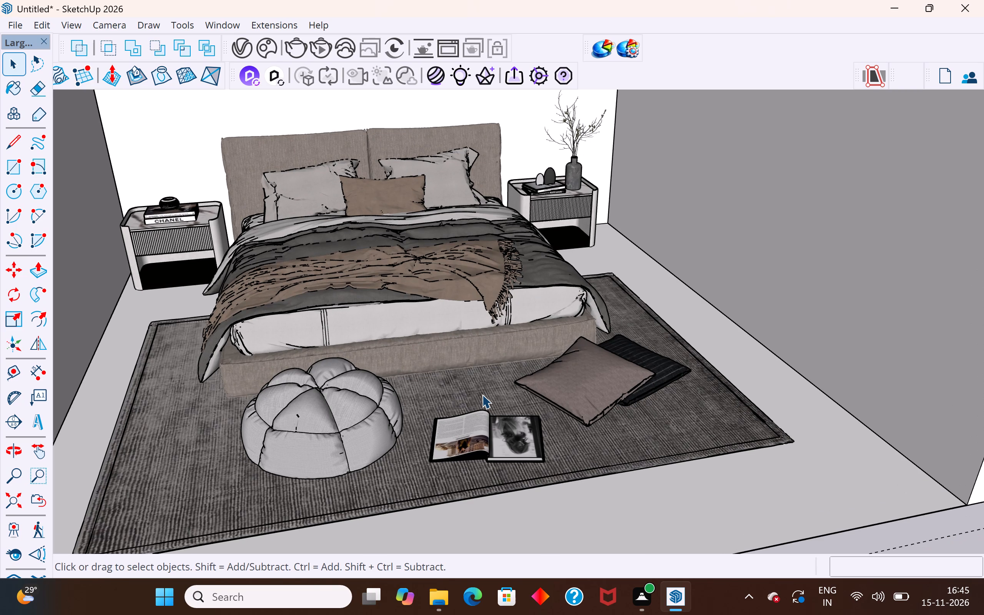
scroll(482, 394, "down", 8)
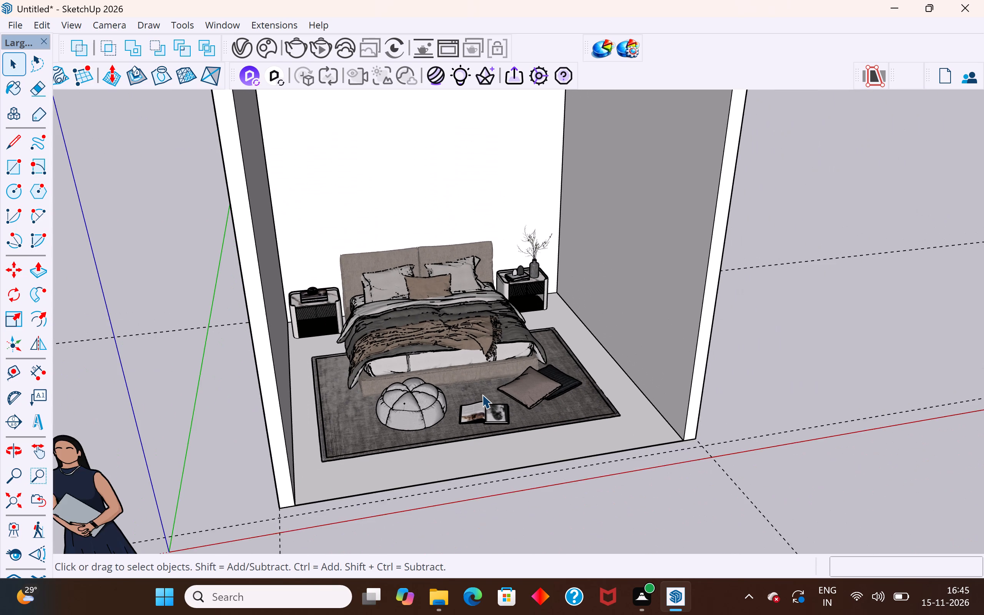
scroll(482, 394, "down", 1)
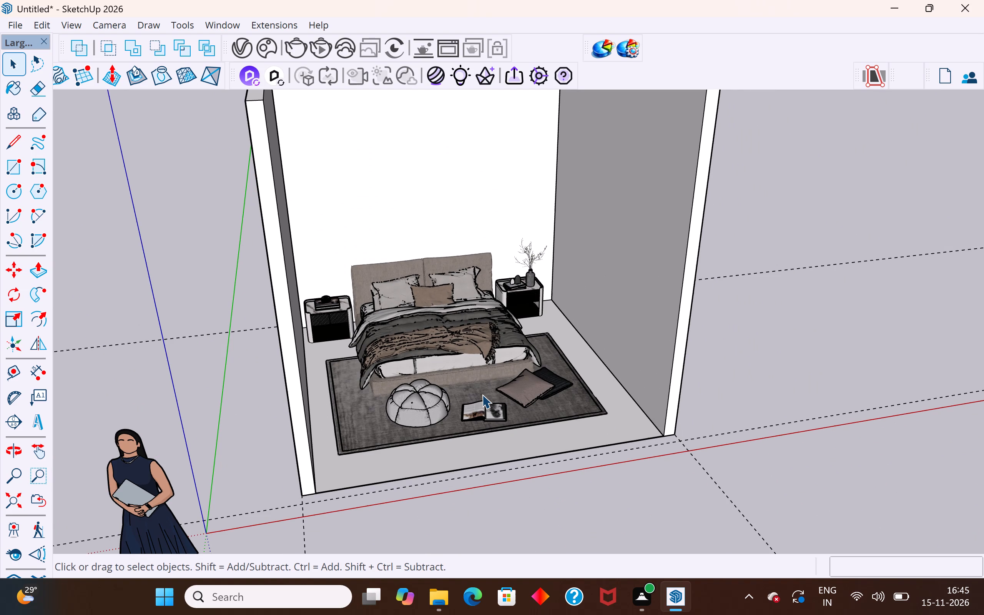
scroll(482, 394, "down", 3)
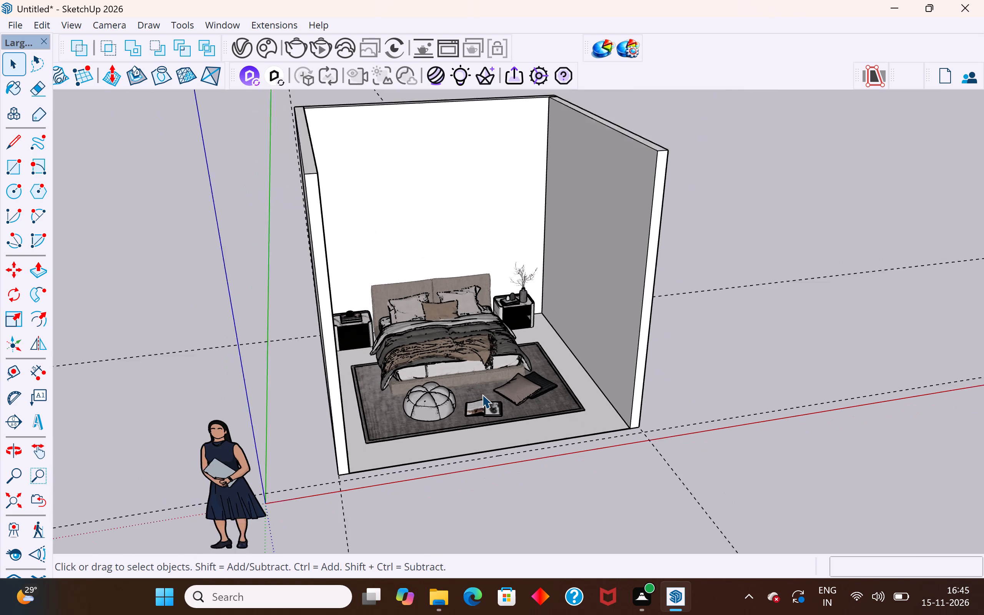
scroll(482, 394, "down", 1)
middle_click_drag(516, 426, 477, 416)
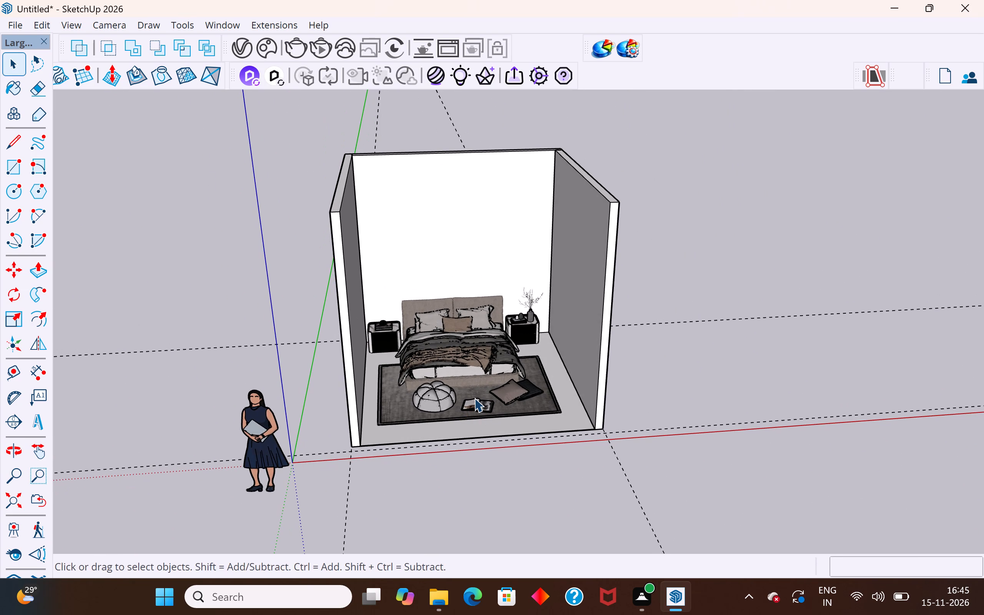
left_click(455, 382)
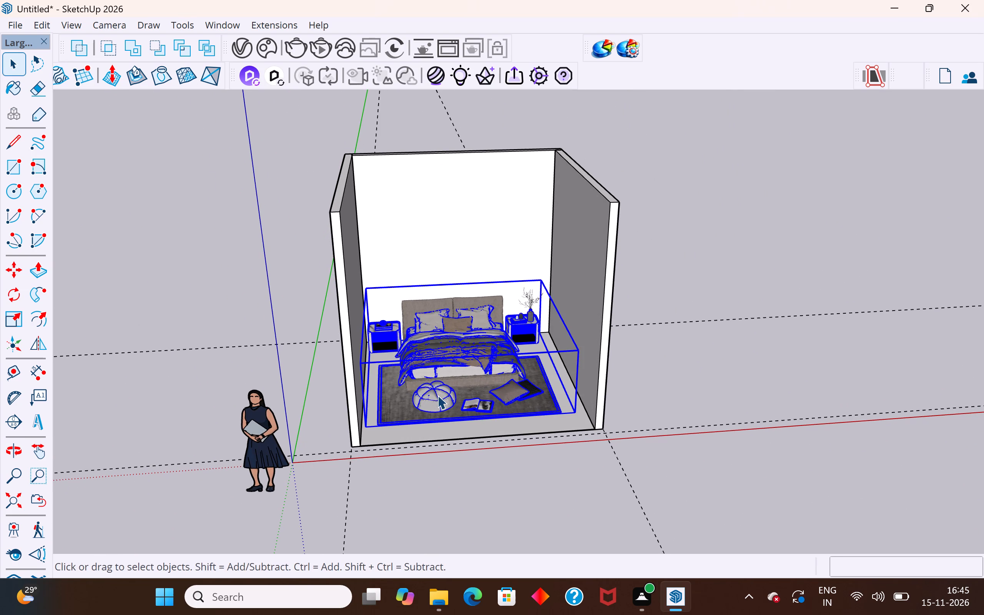
left_click(642, 394)
scroll(507, 454, "down", 4)
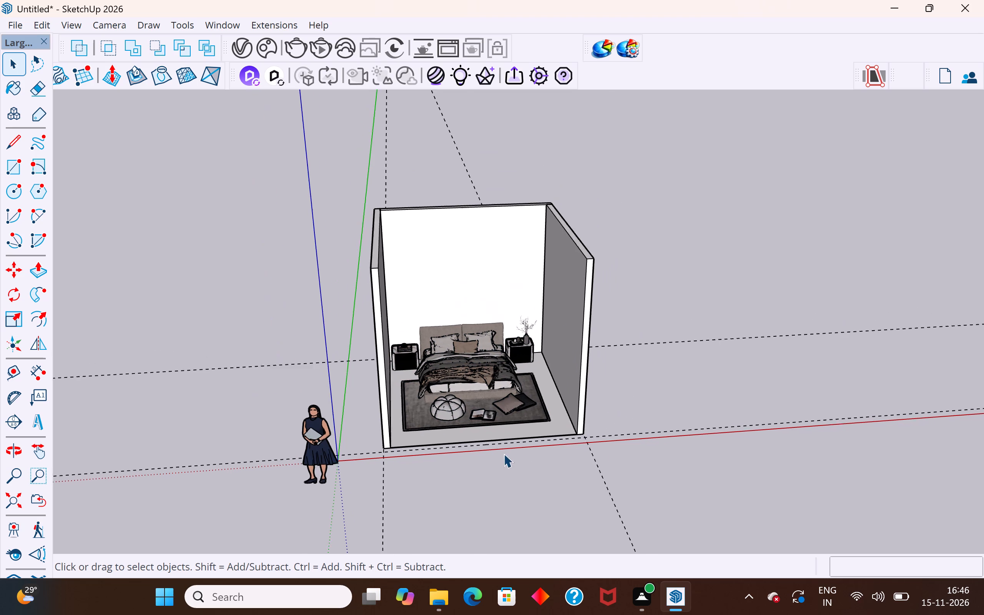
Move the bed set by its front bottom corner about 33' 8" out of the room, into the open area beside it.
middle_click_drag(597, 430, 542, 419)
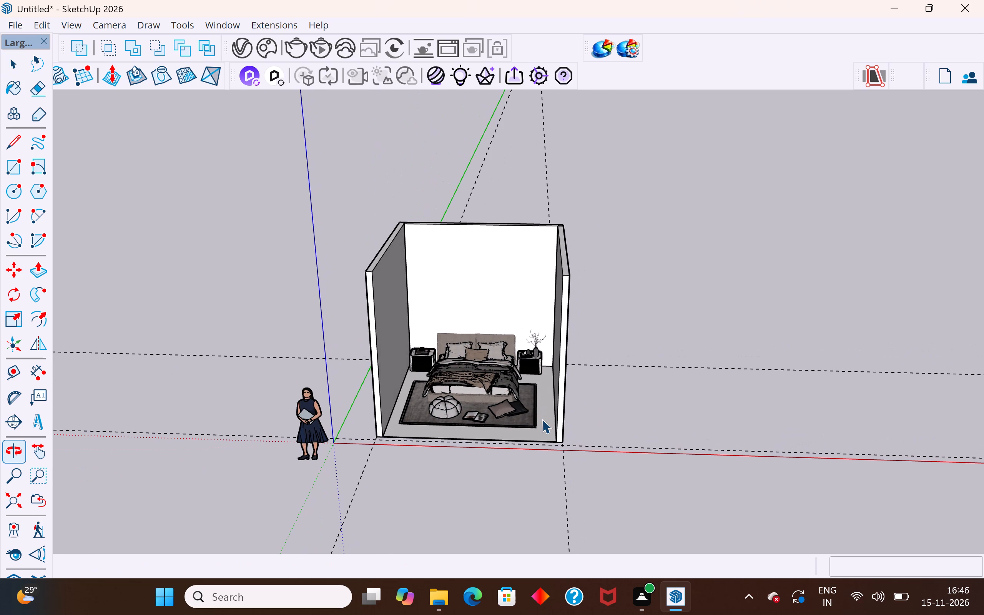
scroll(542, 419, "up", 4)
middle_click_drag(551, 428, 555, 369)
left_click(464, 374)
key("m")
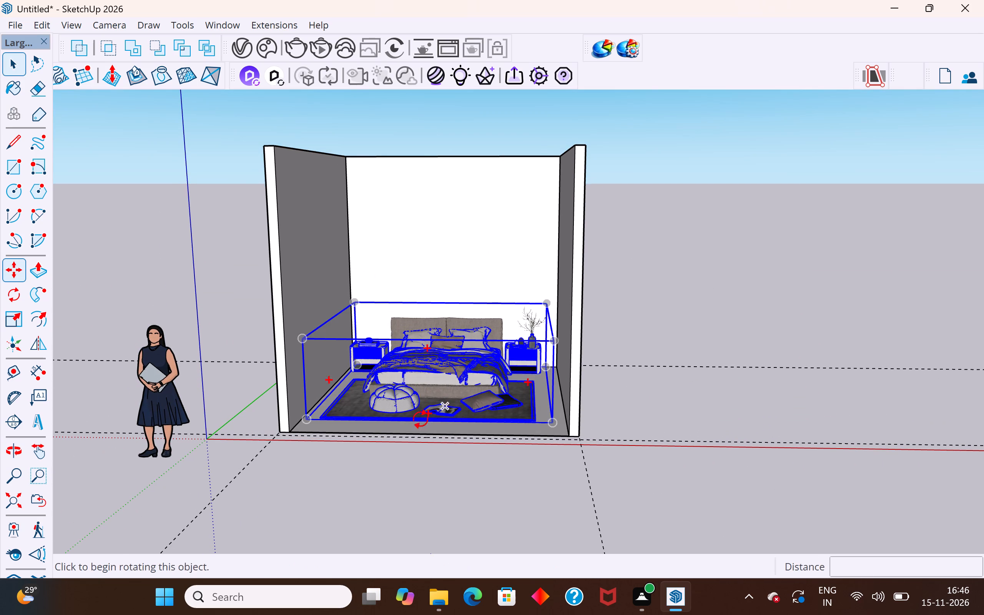
left_click(308, 419)
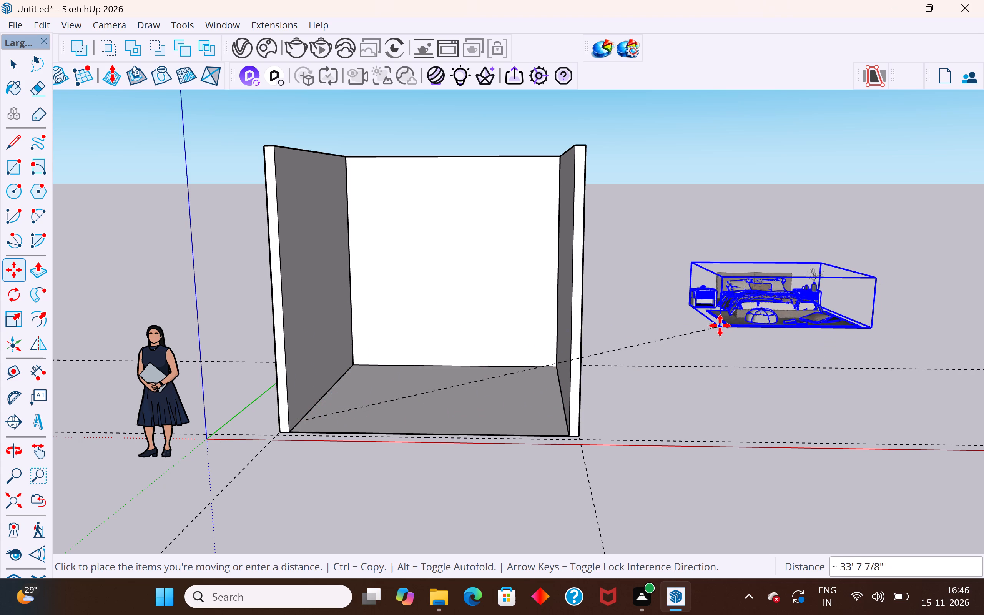
left_click(720, 326)
left_click(18, 62)
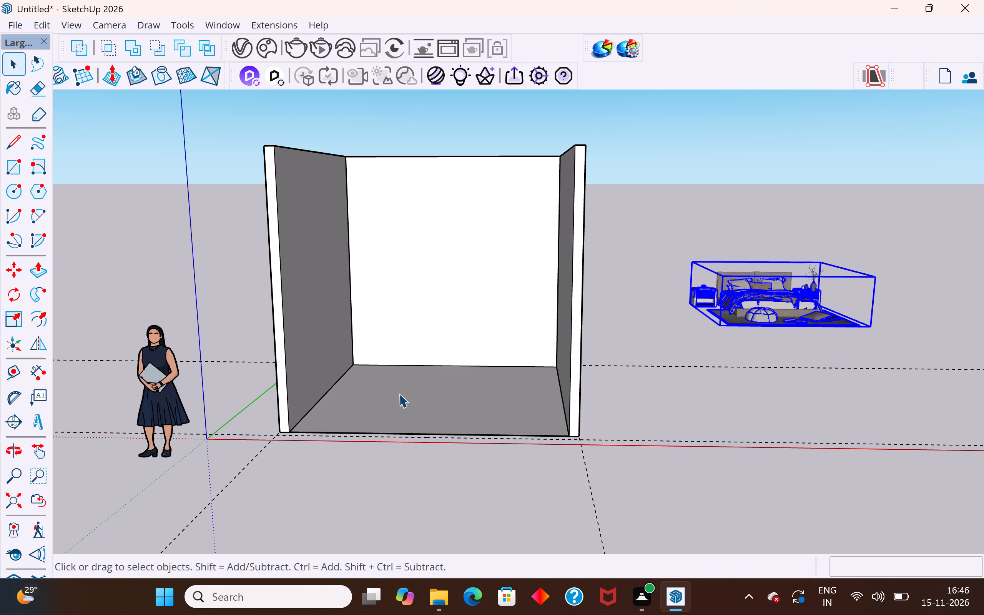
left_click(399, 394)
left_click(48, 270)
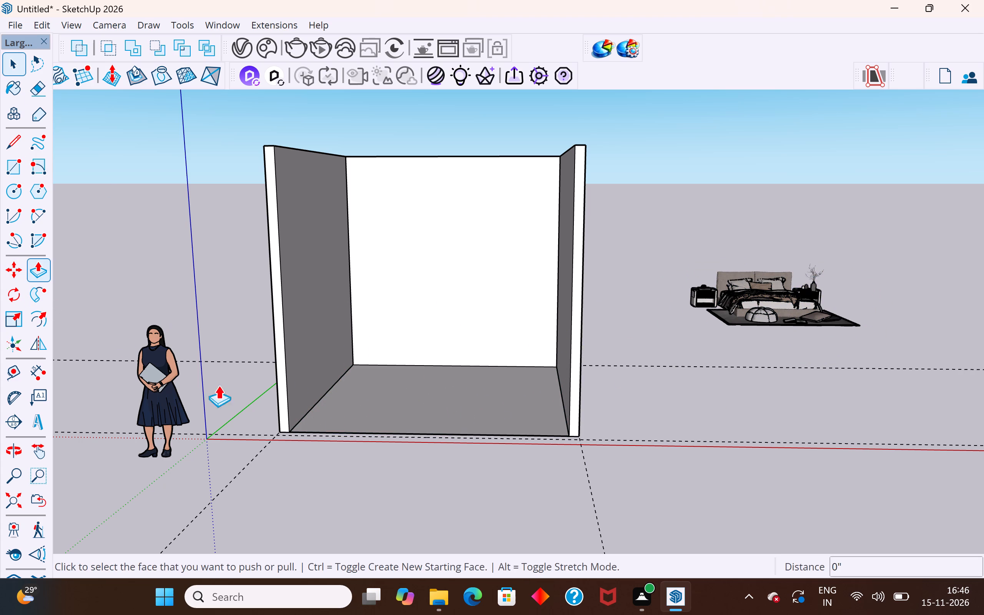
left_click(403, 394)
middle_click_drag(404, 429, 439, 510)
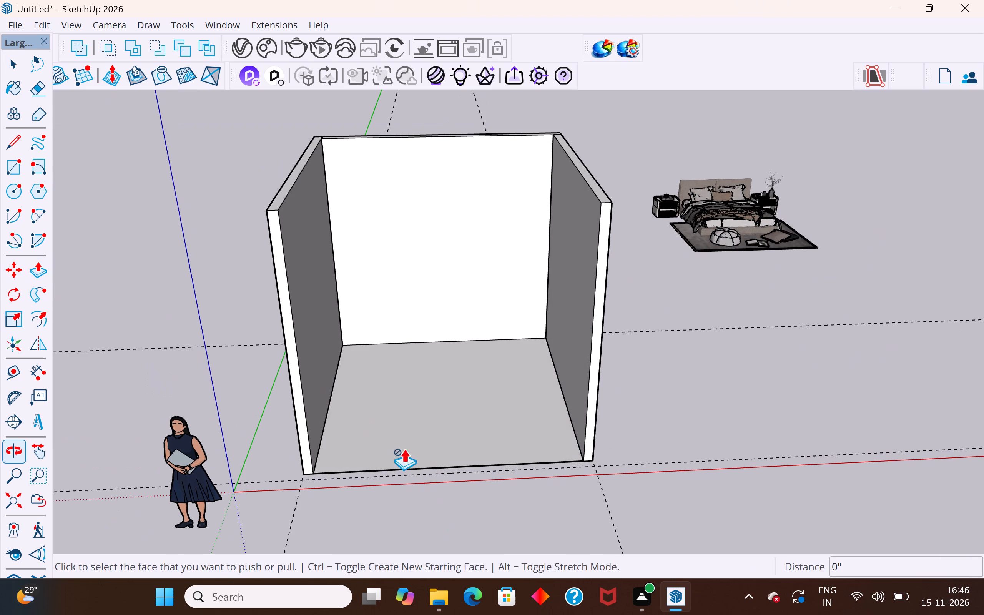
Open the floor group for editing, push/pull the room floor's top face up 6", and close the group.
left_click(16, 67)
middle_click_drag(453, 455, 445, 402)
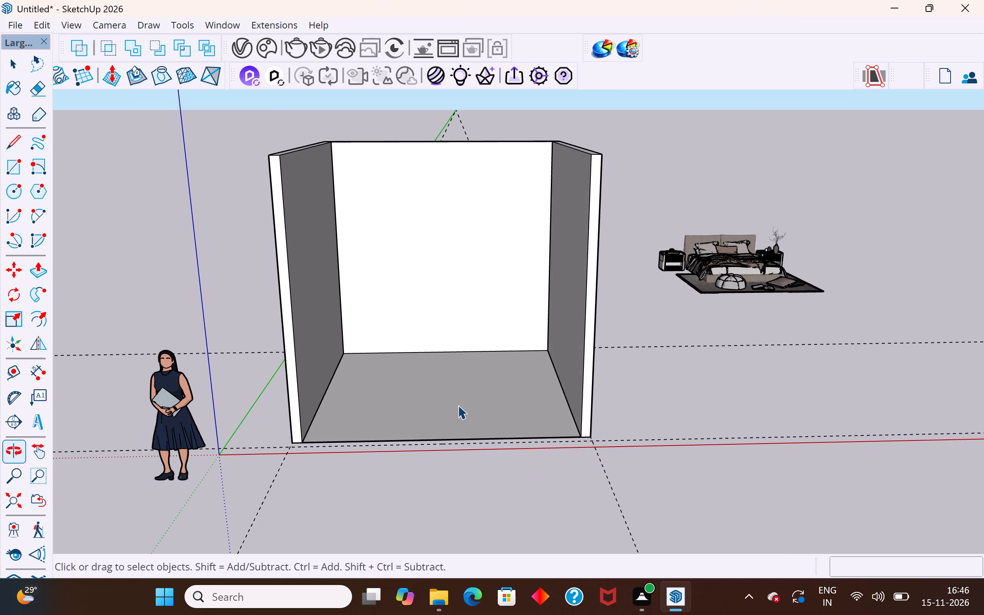
triple_click(458, 405)
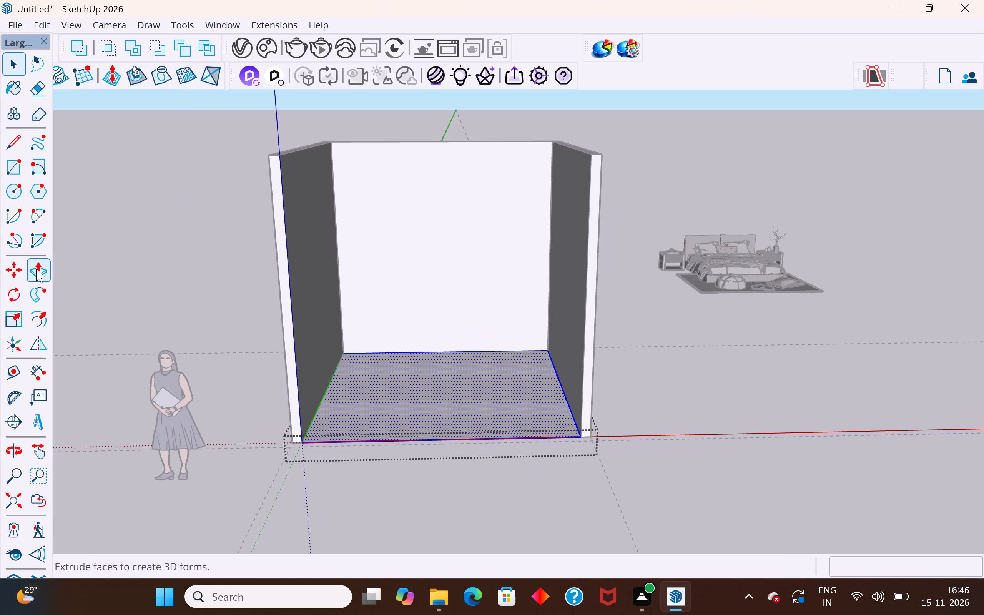
left_click(38, 268)
left_click(469, 399)
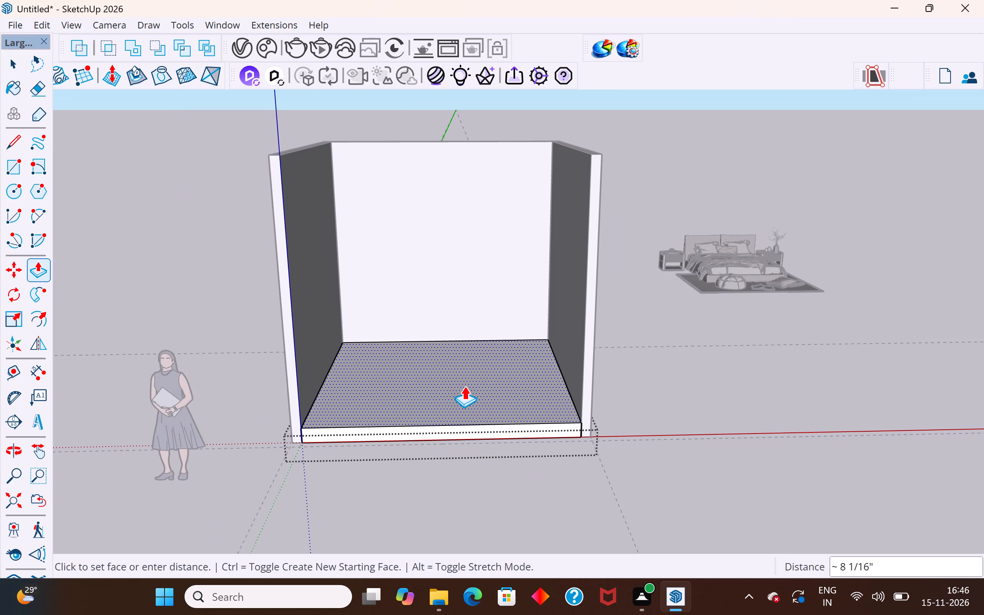
type("6\"")
key("Return")
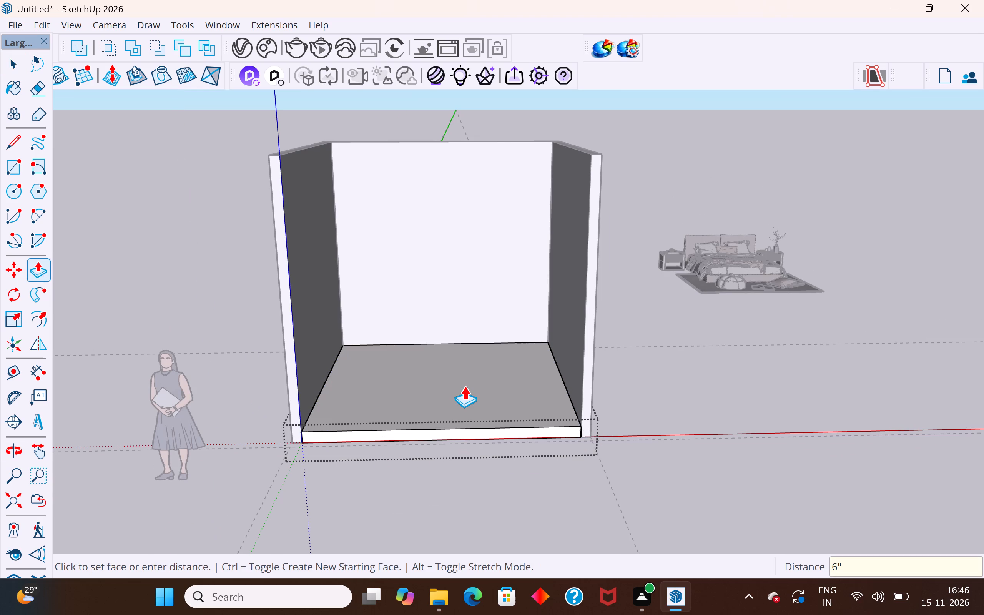
left_click(11, 58)
left_click(183, 260)
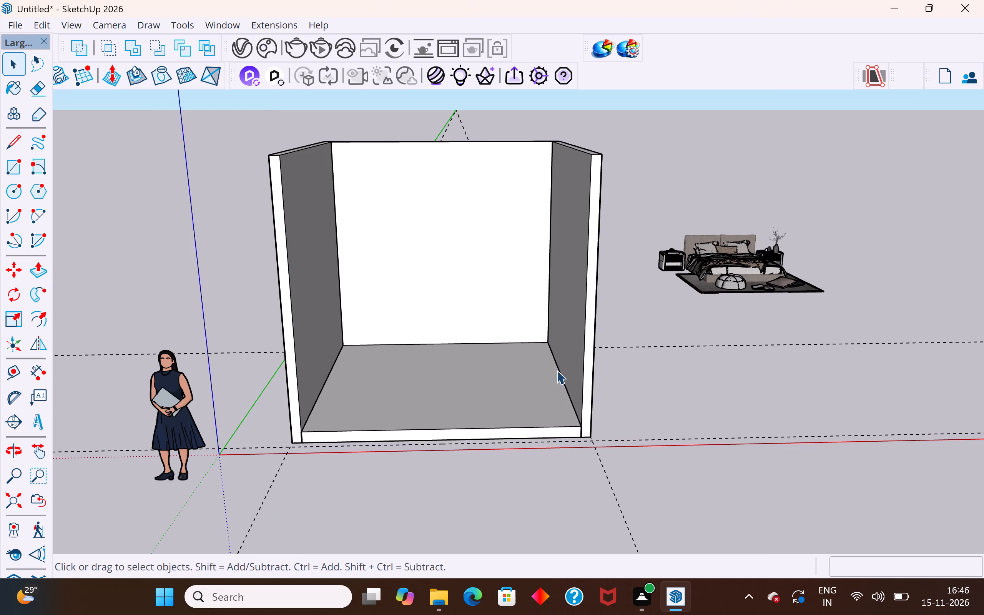
Rotate the bed set 90° horizontally about its front bottom corner, turning the headboard towards the room's left side wall.
left_click(728, 273)
left_click(16, 304)
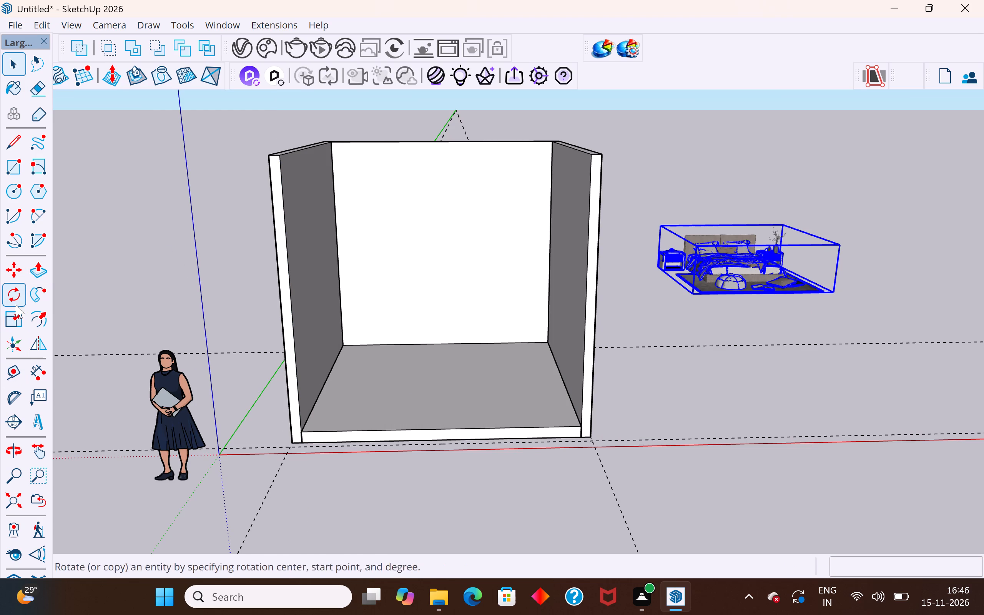
left_click(694, 297)
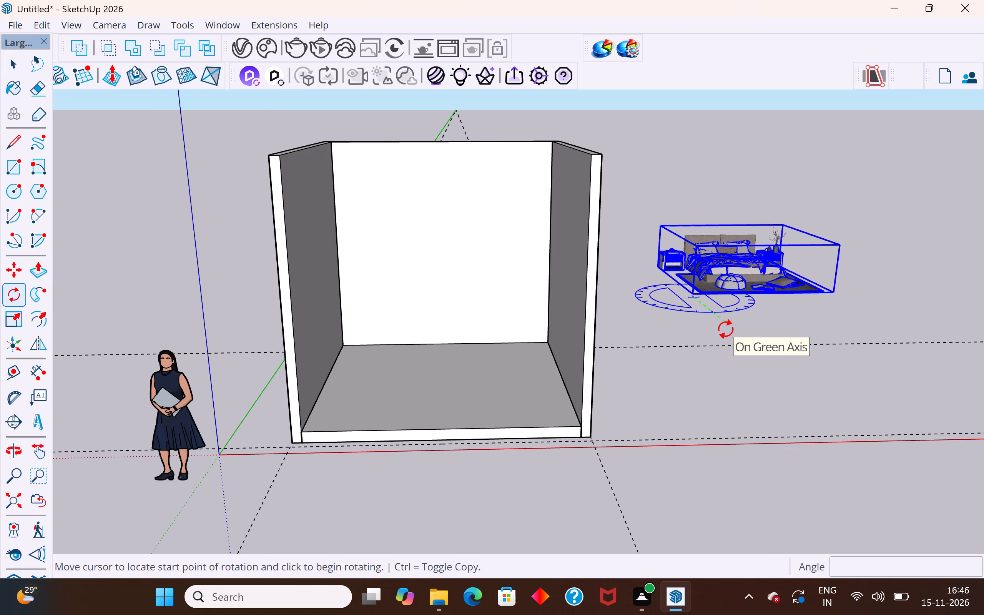
left_click(726, 329)
left_click(862, 286)
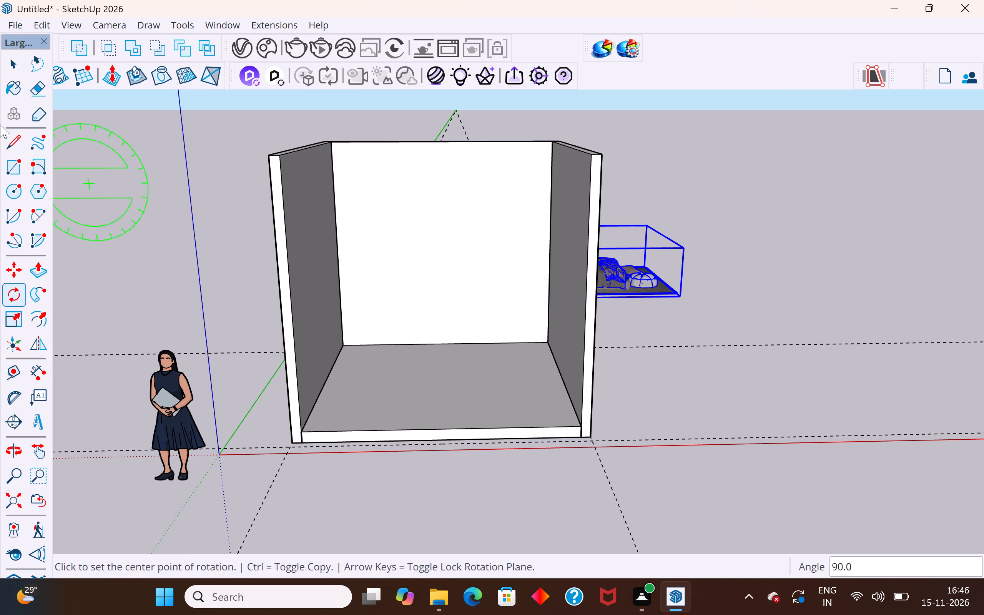
left_click(16, 64)
left_click(237, 178)
Move the bed set by its front top corner at the foot end to a point on the room's back wall.
left_click(619, 270)
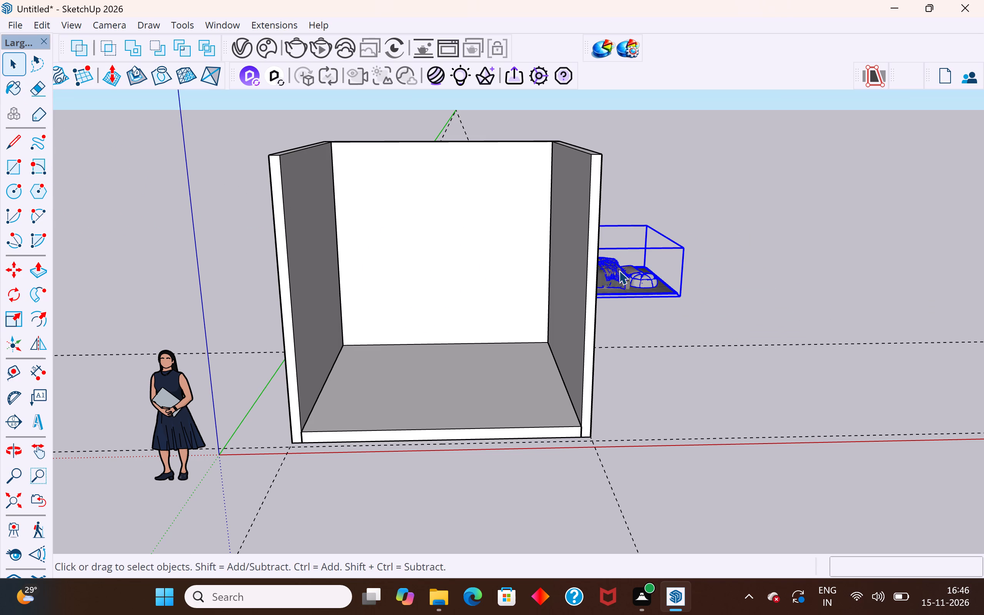
key("m")
key("space")
type("M")
key("space")
key("m")
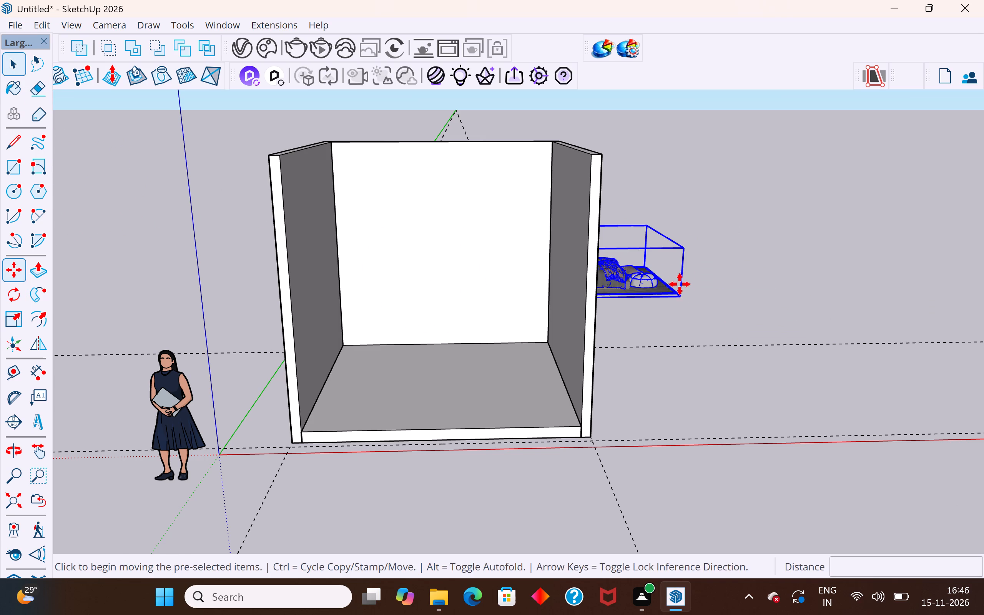
left_click(681, 249)
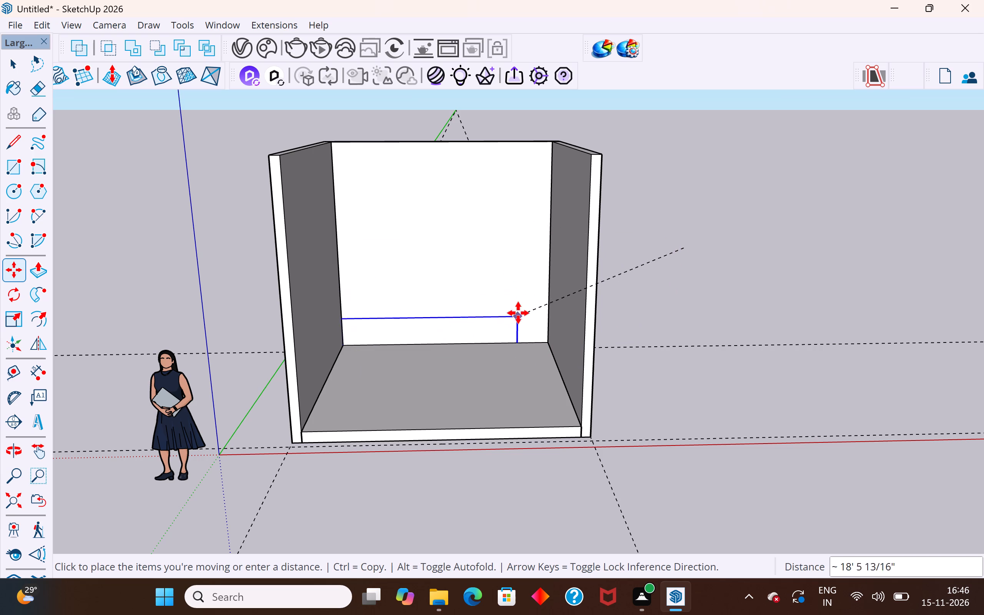
left_click(532, 219)
Move the bed set by its bottom corner at the foot end about 12' 8 9/16" into the room, onto the raised floor.
middle_click_drag(715, 392, 364, 481)
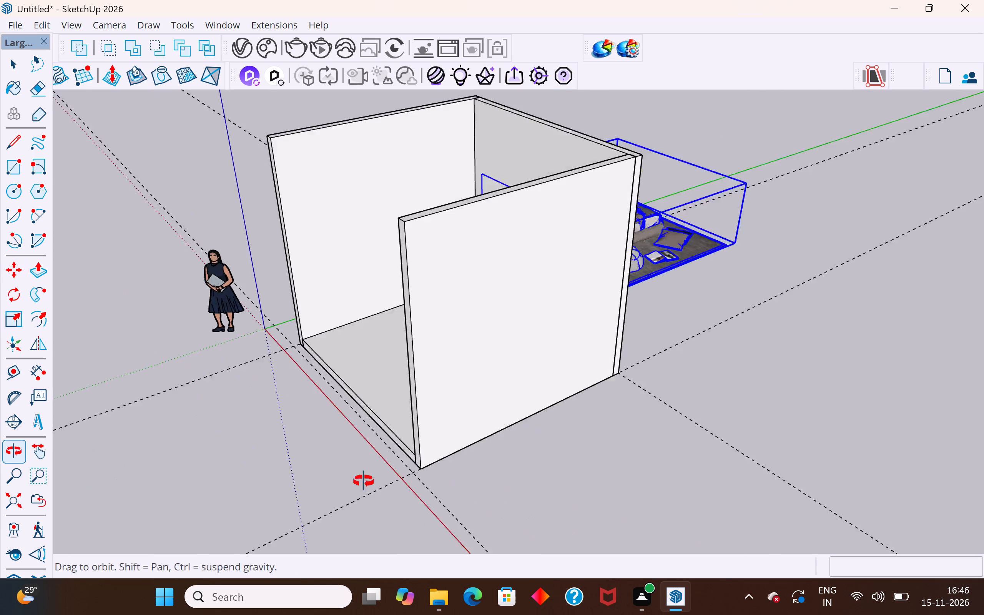
middle_click_drag(364, 481, 276, 496)
left_click(818, 314)
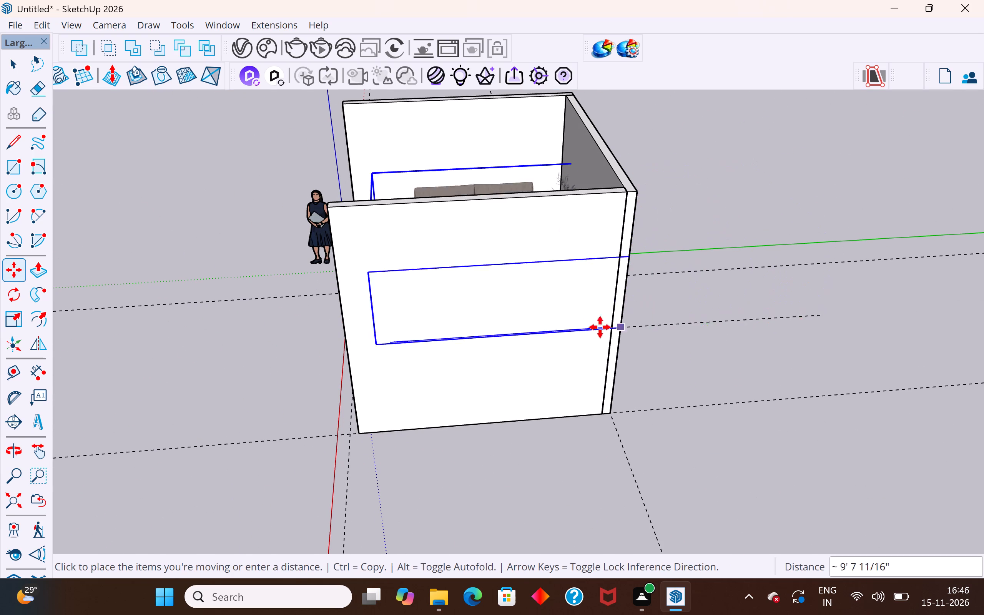
left_click(582, 405)
Move the bed set by its back bottom corner about 2' 5 1/4" sideways, bringing the headboard against the left side wall.
middle_click_drag(375, 471, 772, 453)
scroll(435, 287, "up", 3)
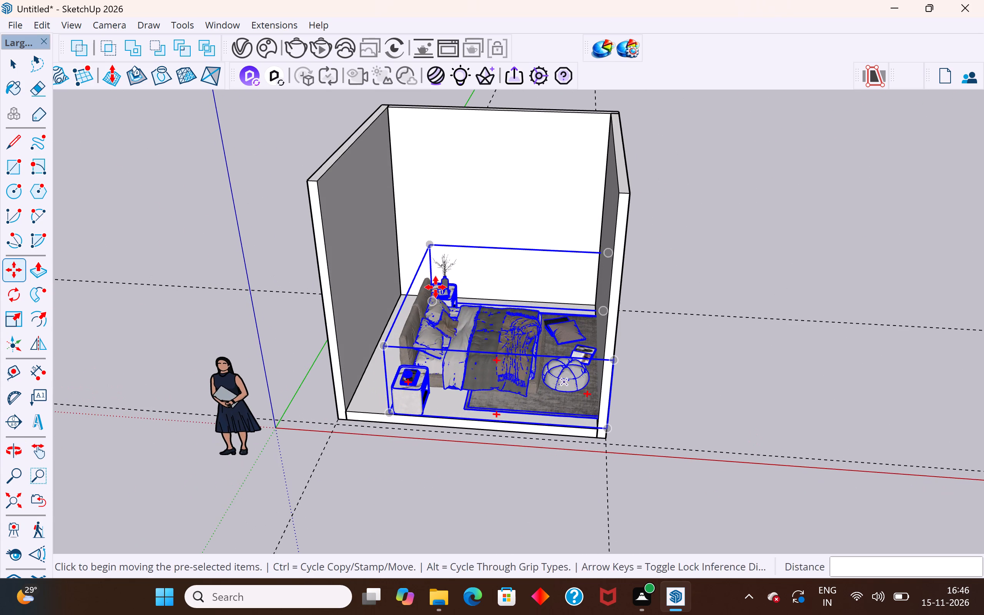
scroll(435, 287, "up", 2)
middle_click_drag(435, 290, 396, 523)
scroll(451, 221, "up", 6)
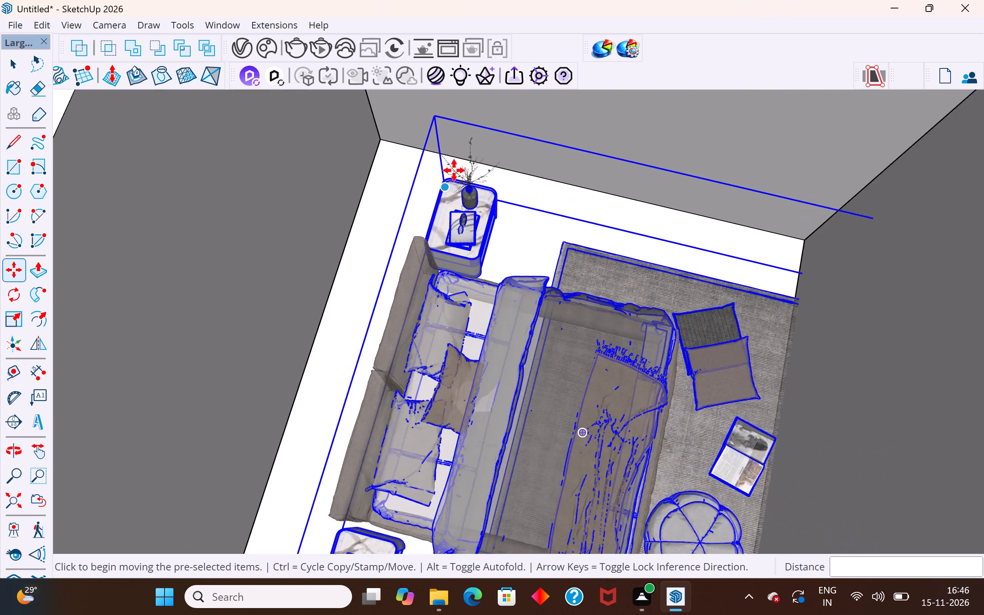
scroll(454, 170, "up", 9)
middle_click_drag(587, 259, 351, 295)
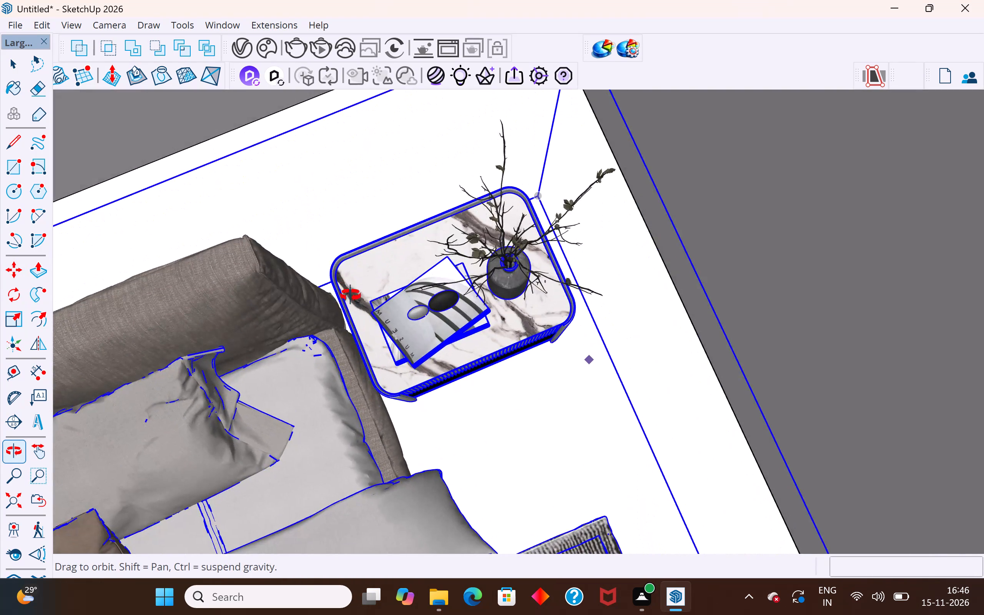
middle_click_drag(351, 295, 801, 93)
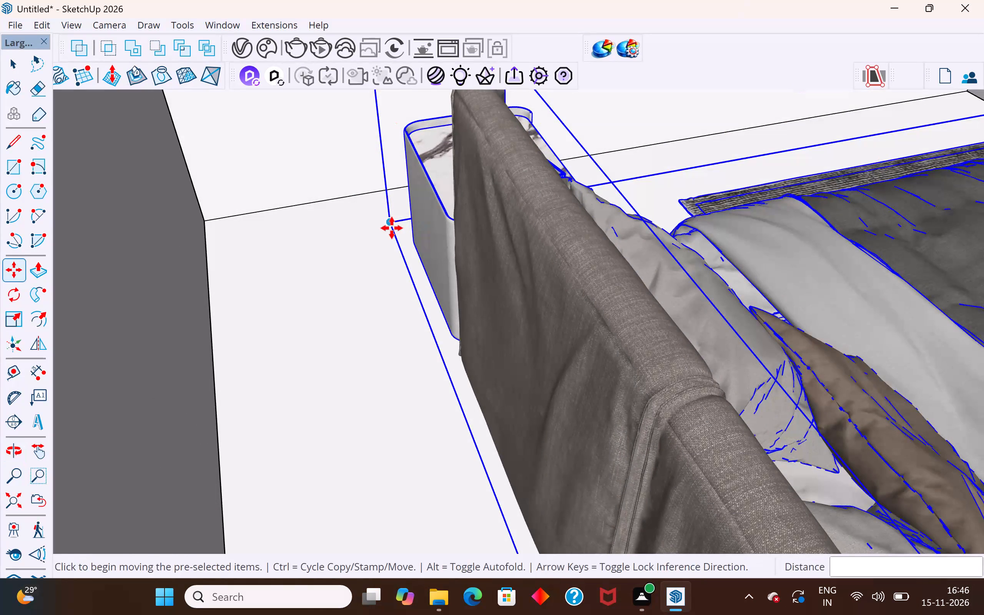
left_click(386, 223)
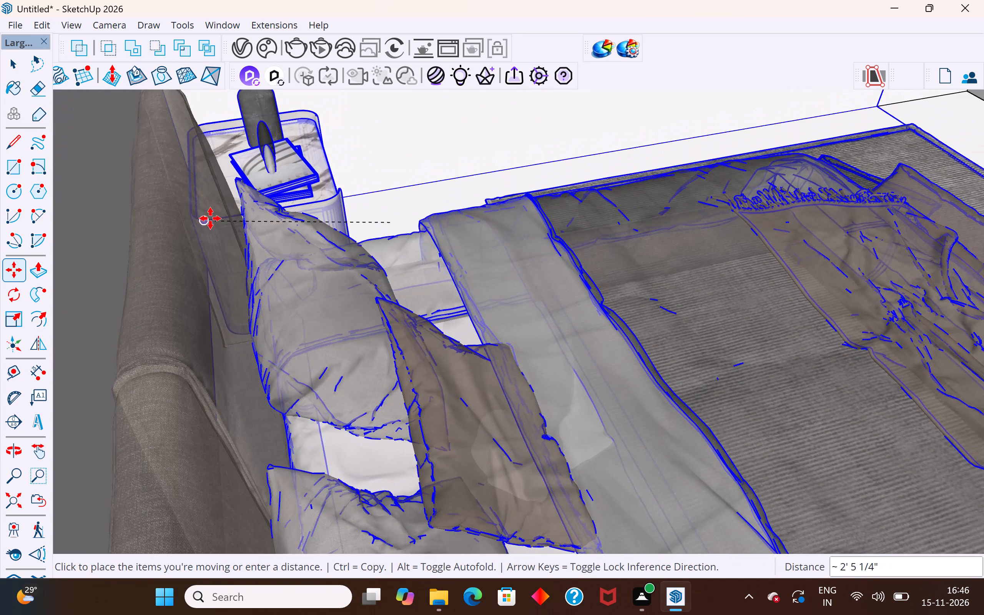
left_click(209, 218)
Deselect the bed set and examine its placement in the room from several angles, inside and outside the walls.
scroll(460, 291, "down", 20)
scroll(460, 291, "down", 4)
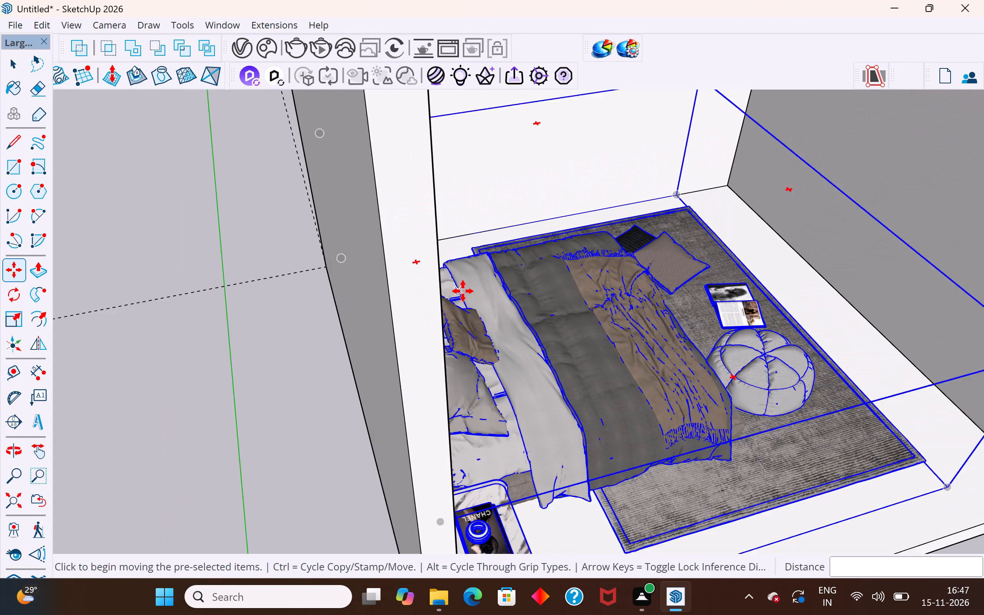
middle_click_drag(618, 362, 484, 311)
scroll(484, 311, "down", 3)
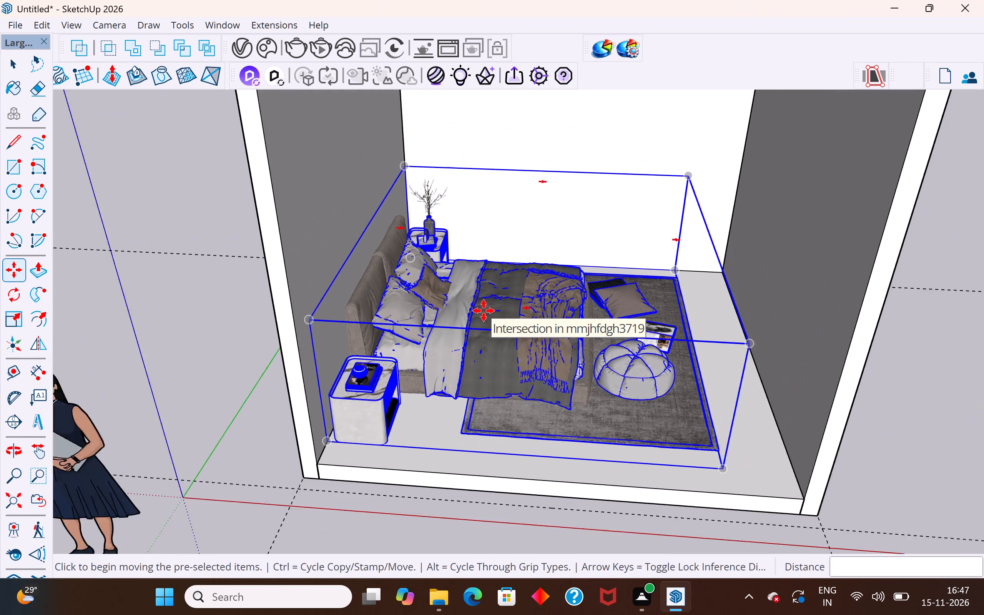
scroll(484, 311, "down", 2)
middle_click_drag(498, 375, 505, 385)
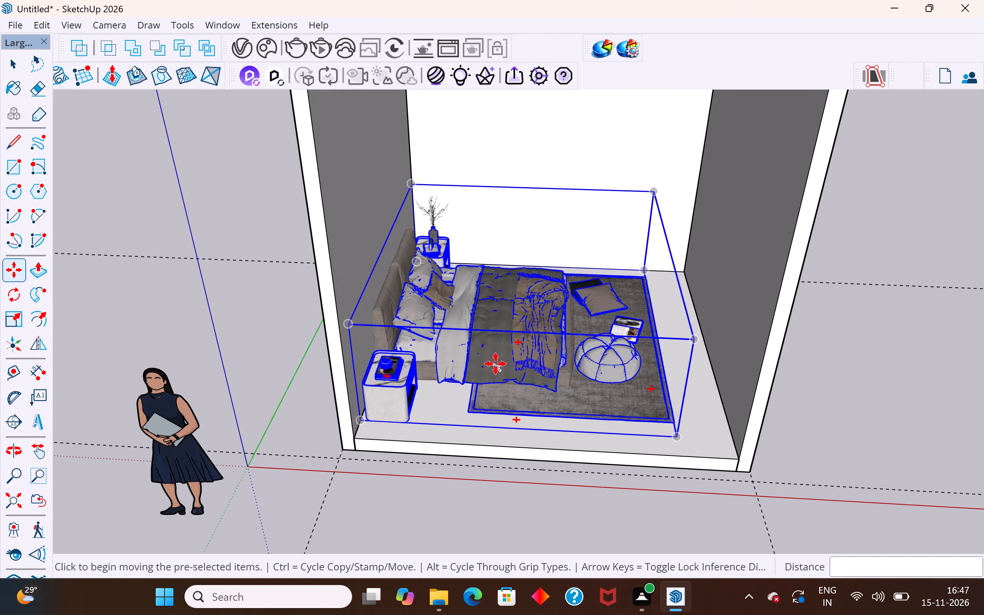
scroll(495, 364, "down", 4)
key("Escape")
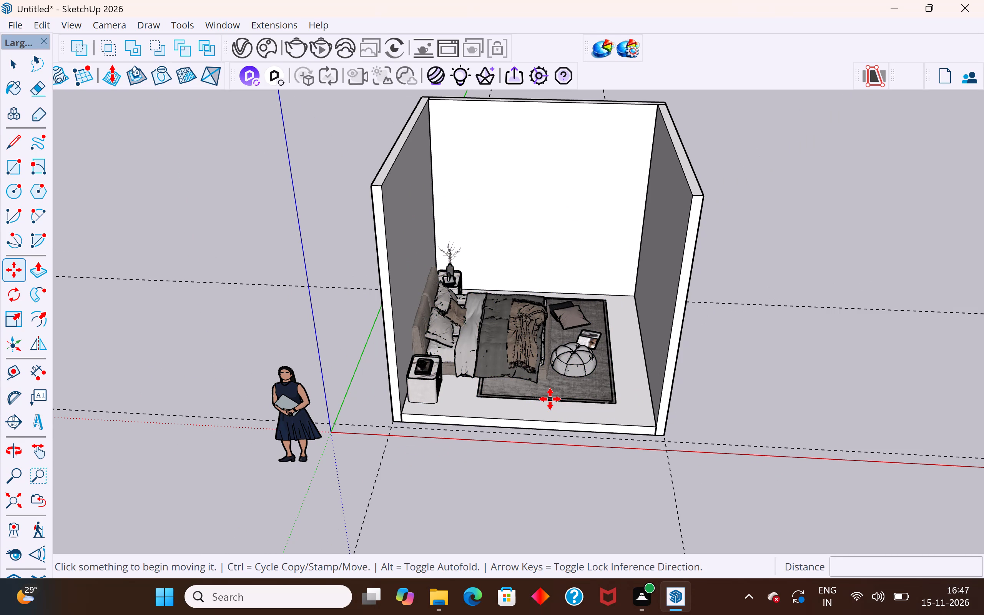
key("Escape")
left_click(18, 63)
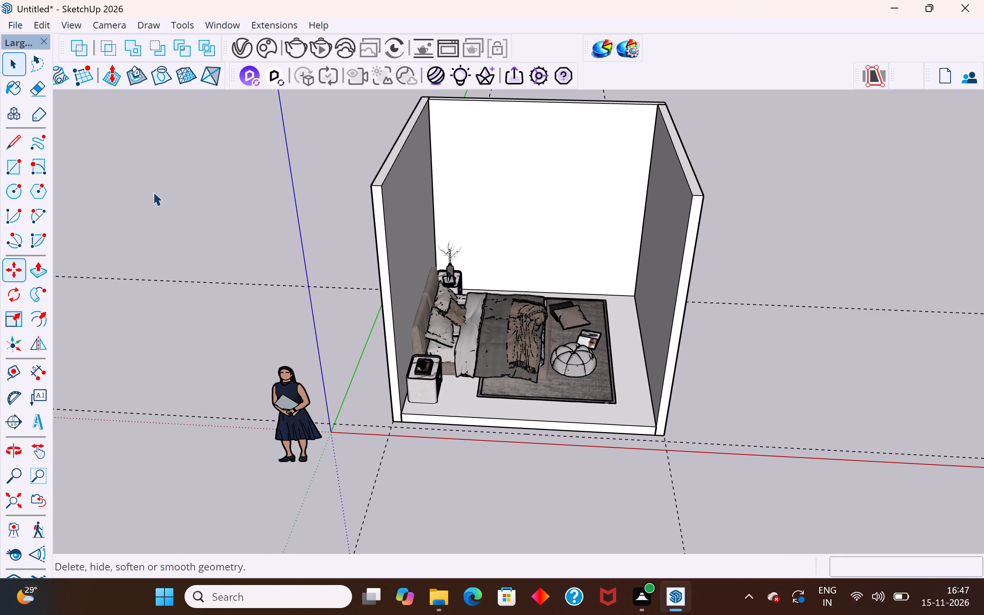
left_click(297, 241)
scroll(636, 374, "down", 3)
middle_click_drag(680, 407, 806, 376)
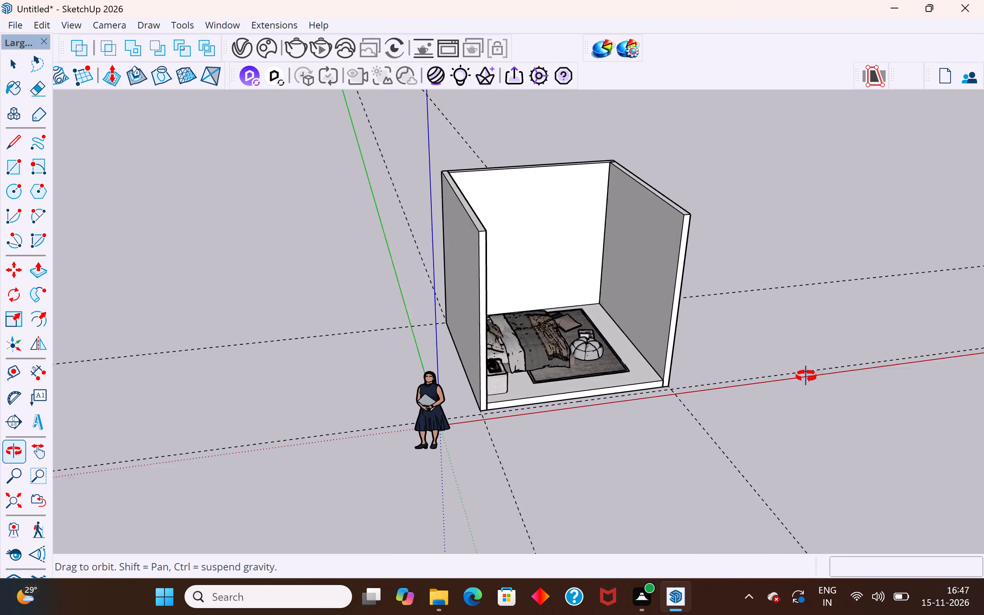
middle_click_drag(806, 376, 892, 367)
middle_click_drag(587, 317, 846, 323)
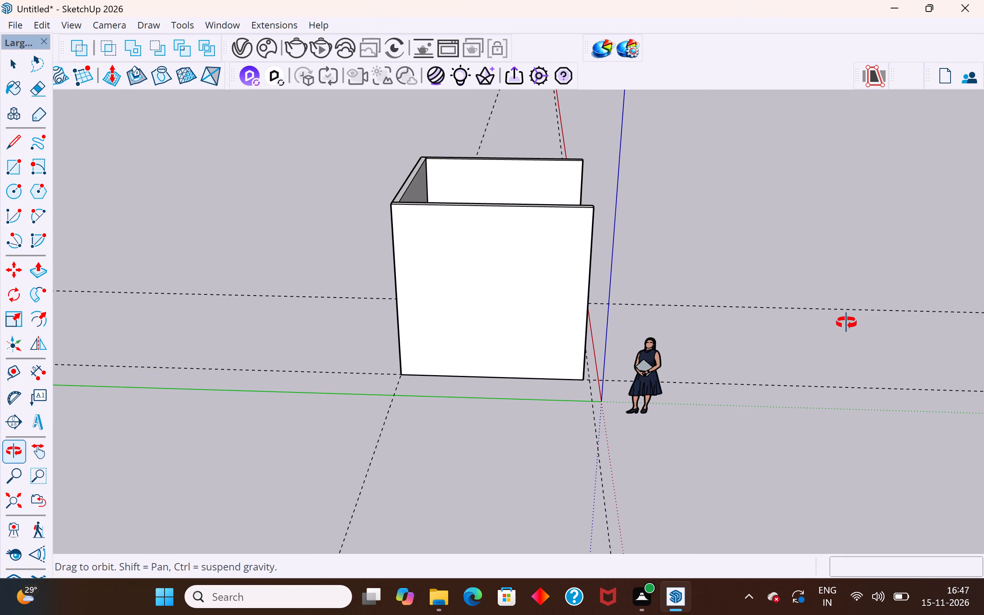
middle_click_drag(846, 323, 336, 323)
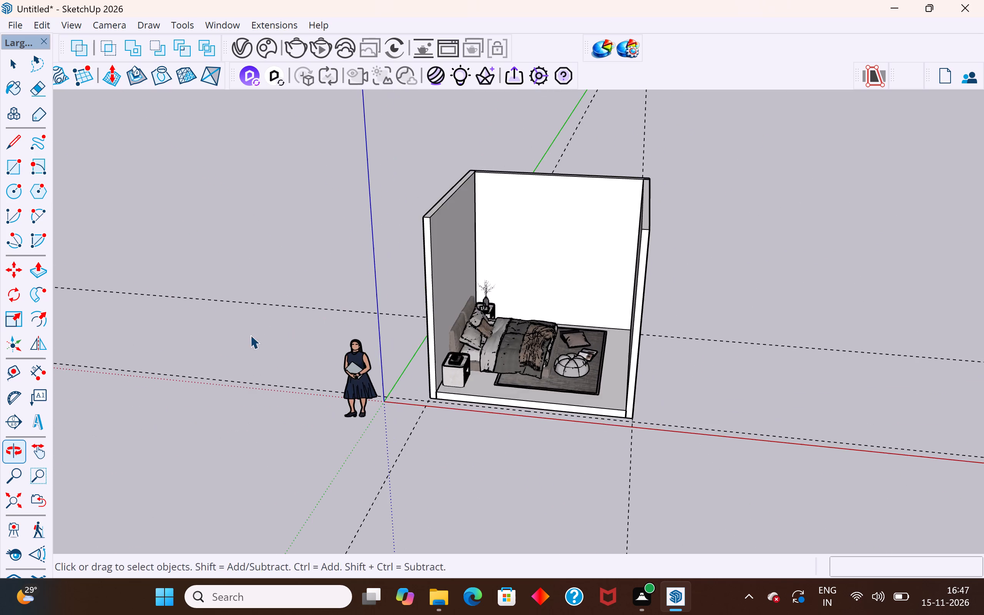
middle_click_drag(221, 341, 728, 389)
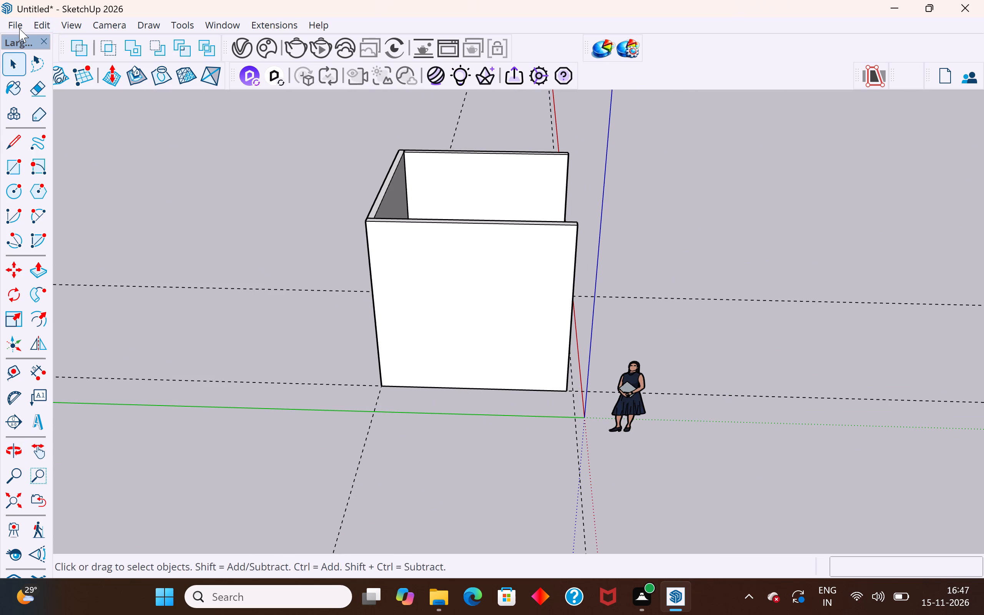
left_click(19, 28)
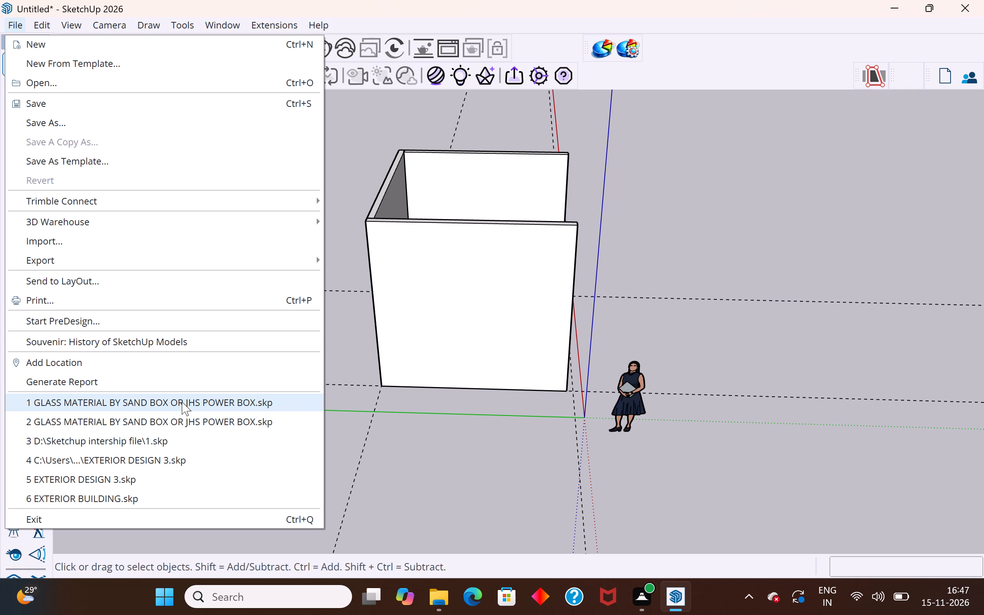
left_click(401, 433)
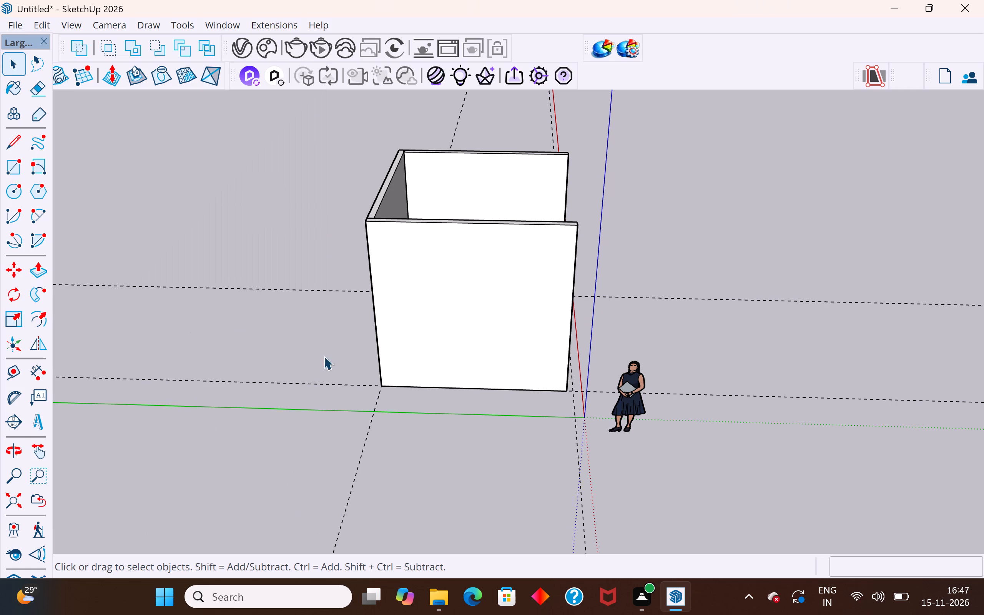
middle_click_drag(486, 381, 284, 364)
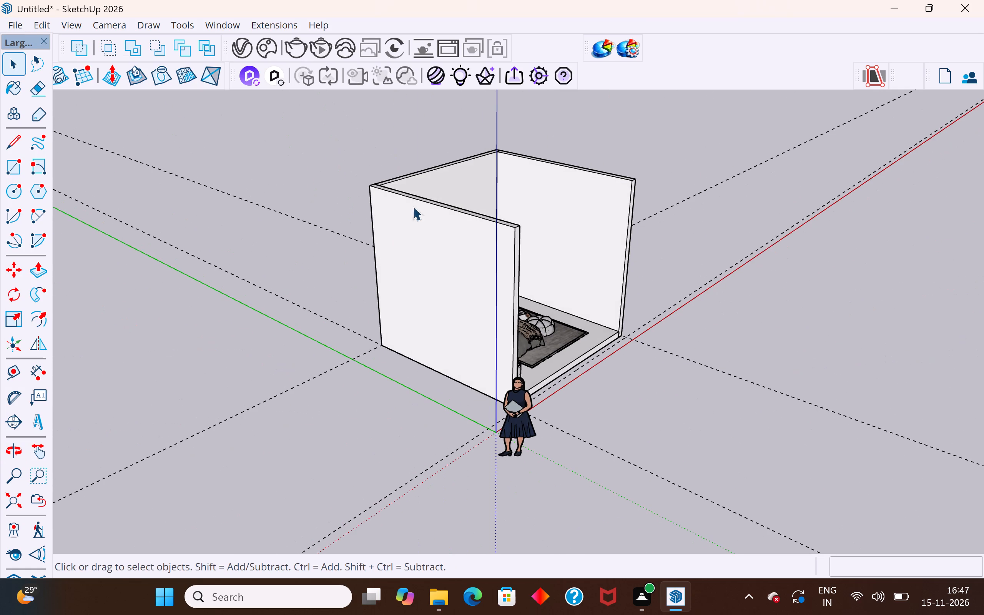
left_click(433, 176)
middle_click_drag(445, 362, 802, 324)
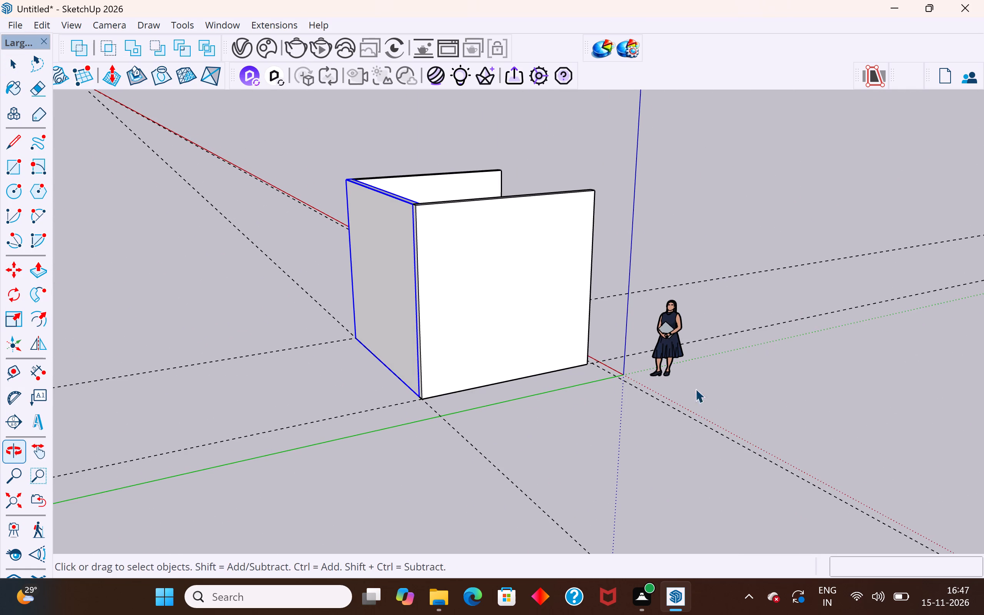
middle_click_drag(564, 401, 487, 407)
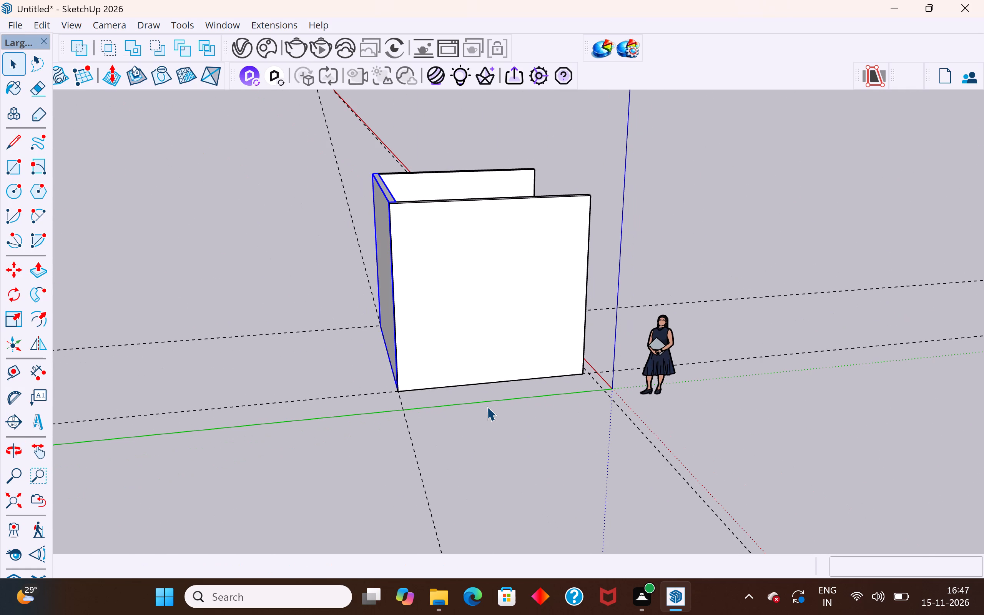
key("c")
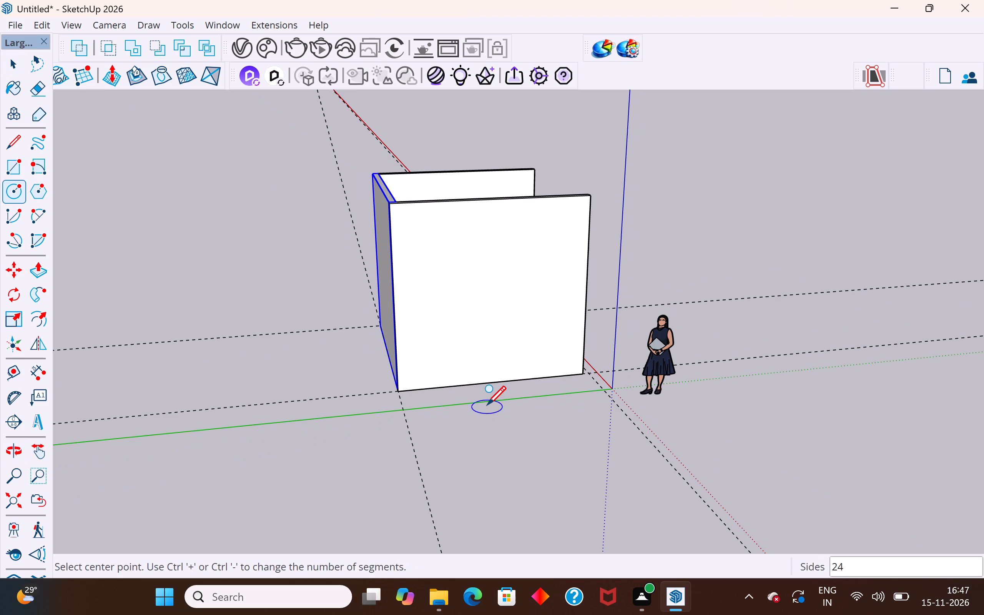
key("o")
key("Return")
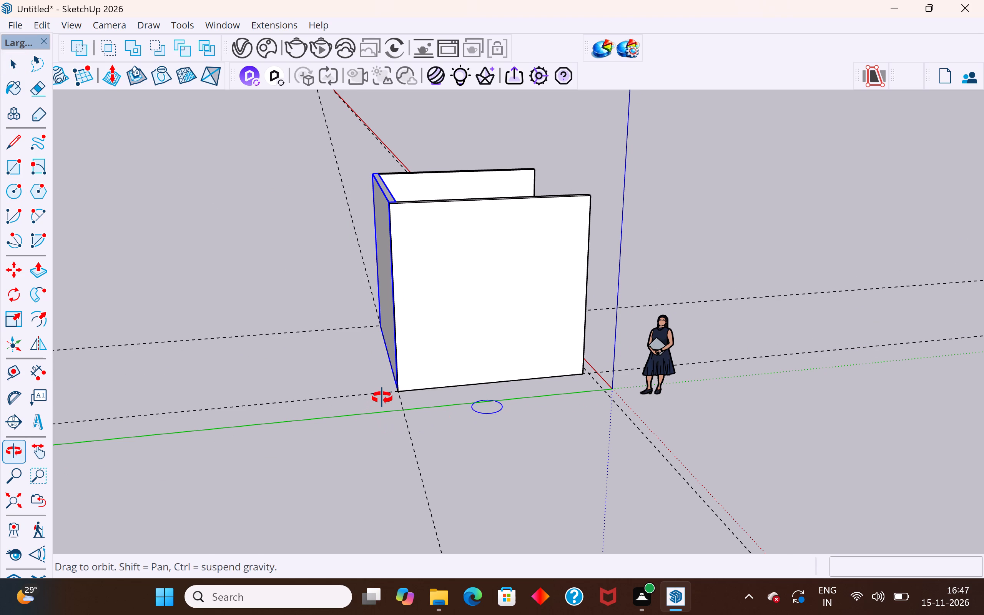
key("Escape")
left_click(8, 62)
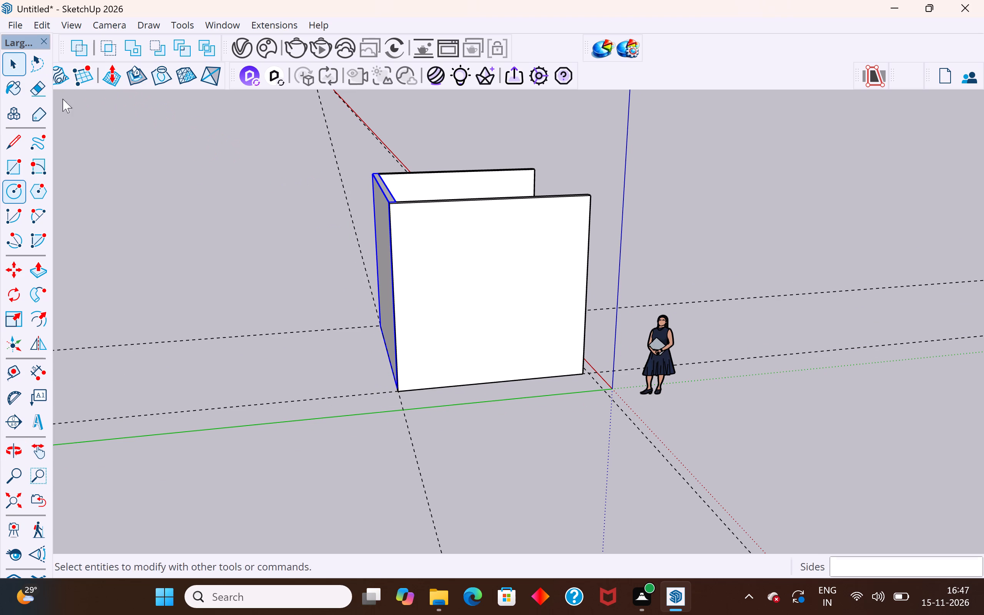
Unhide the room's hidden wall so that all four walls enclose the bed set.
left_click(381, 195)
scroll(561, 326, "up", 1)
middle_click_drag(564, 339, 566, 499)
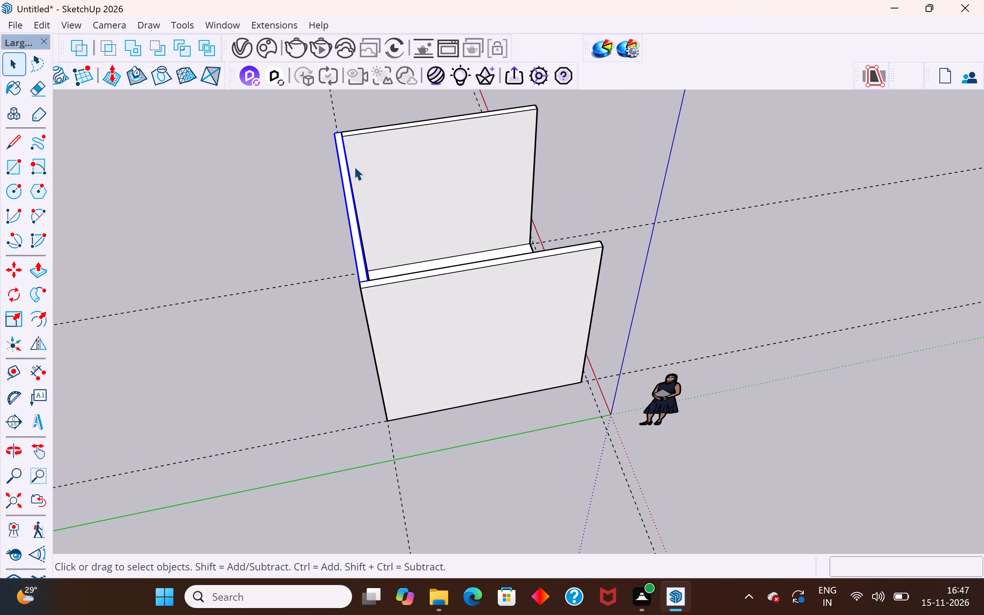
left_click(354, 166)
left_click(343, 157)
left_click(15, 23)
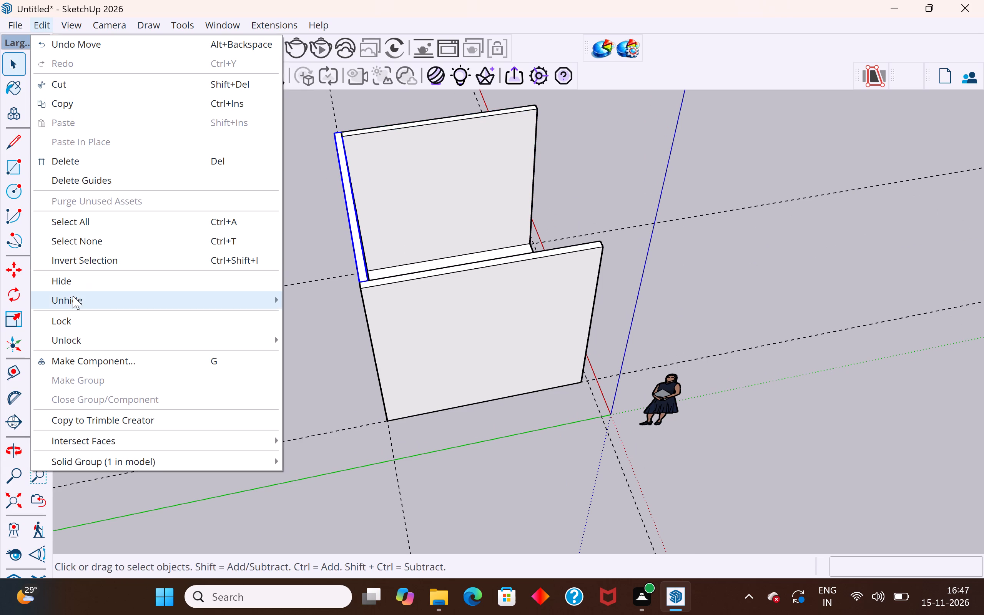
left_click(330, 318)
Add a horizontal guide on the inner face of the front wall, 6'6" above its floor edge.
middle_click_drag(637, 398, 396, 341)
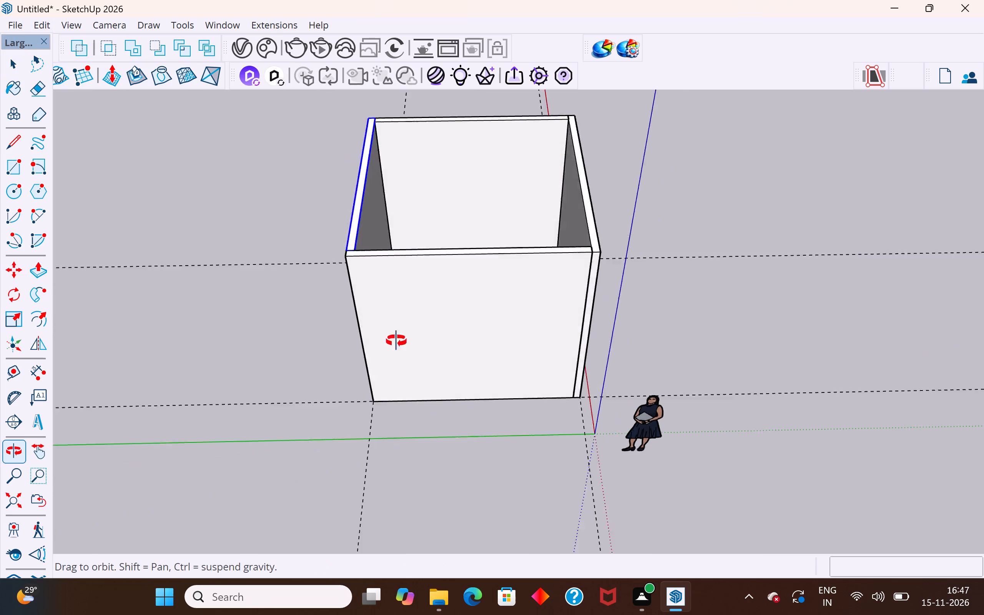
middle_click_drag(396, 341, 64, 537)
middle_click_drag(495, 421, 556, 407)
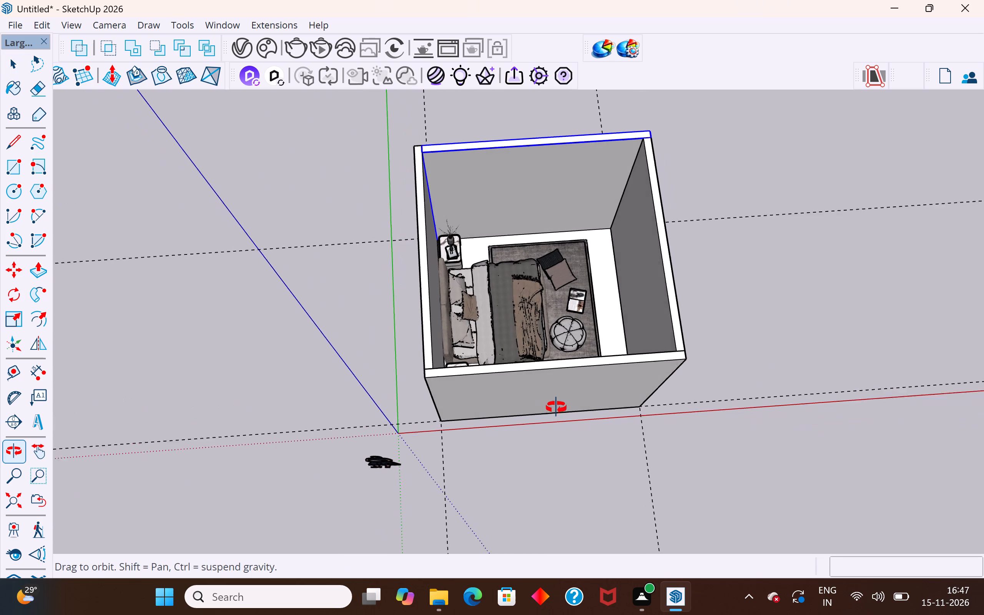
middle_click_drag(556, 407, 605, 515)
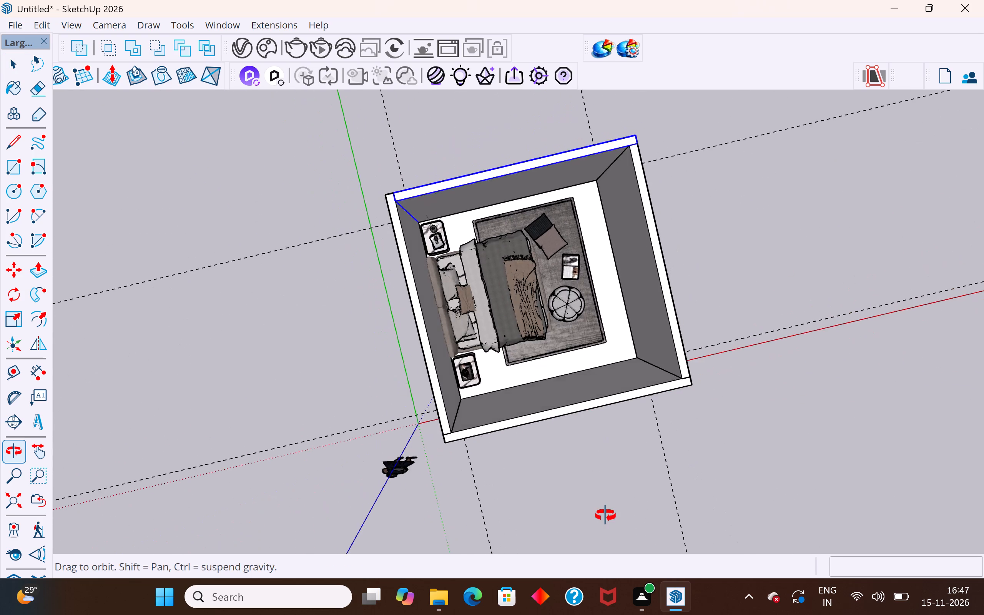
middle_click_drag(605, 515, 528, 239)
left_click(594, 371)
scroll(627, 389, "up", 4)
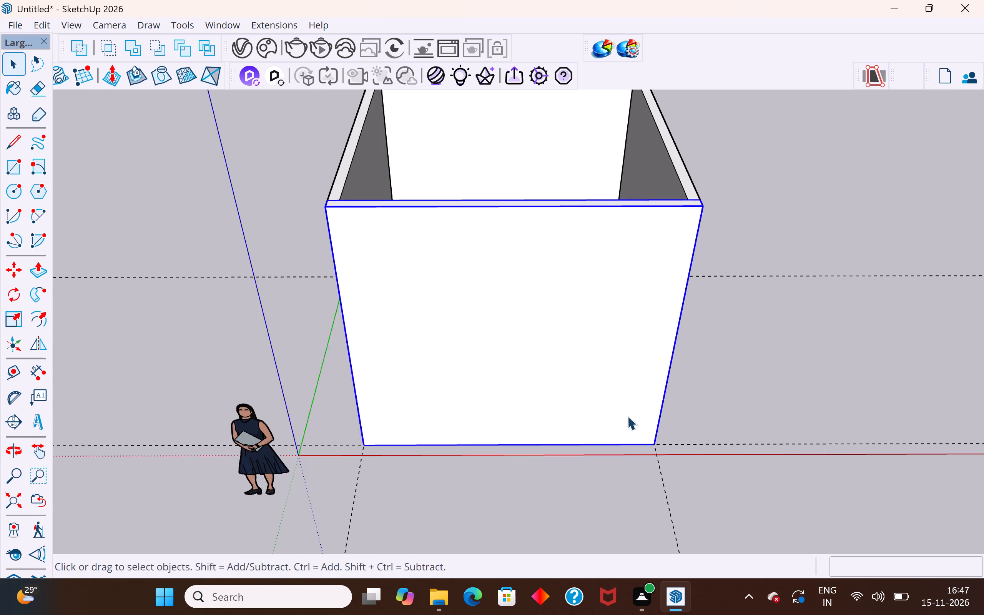
middle_click_drag(631, 416, 628, 349)
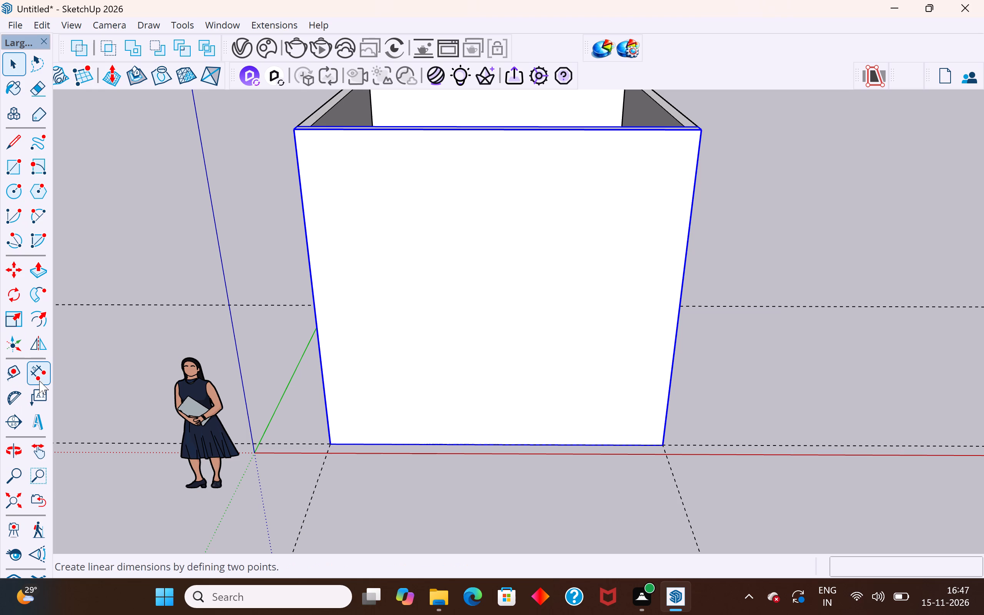
left_click(17, 371)
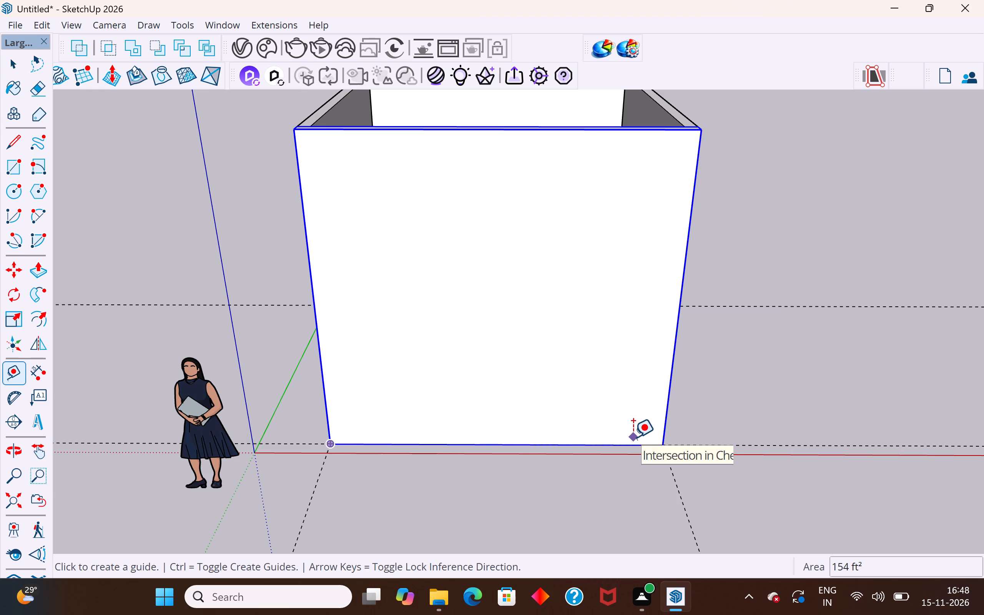
middle_click_drag(610, 334, 983, 548)
middle_click_drag(379, 385, 549, 351)
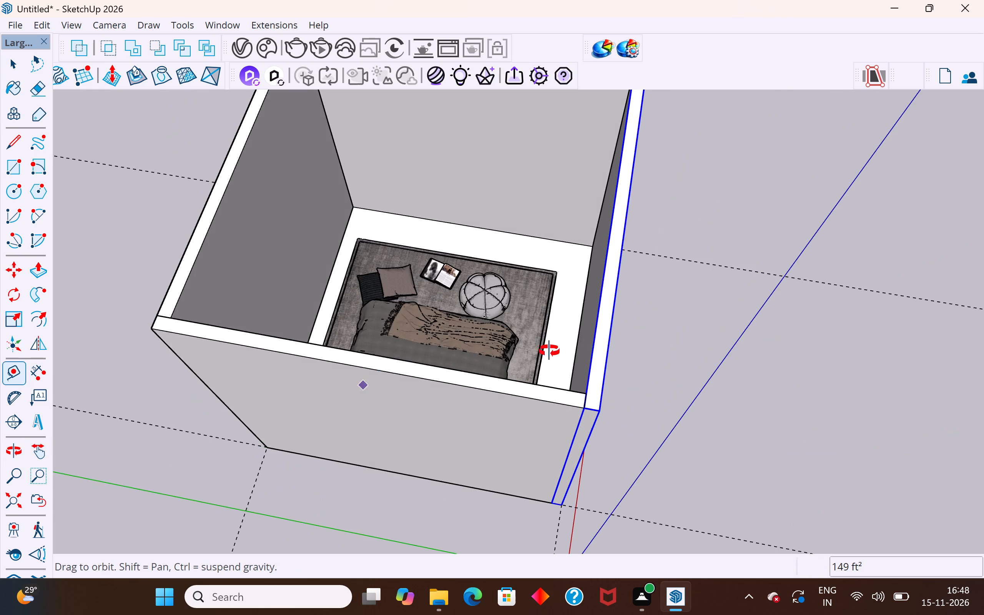
middle_click_drag(549, 351, 839, 321)
scroll(441, 281, "up", 3)
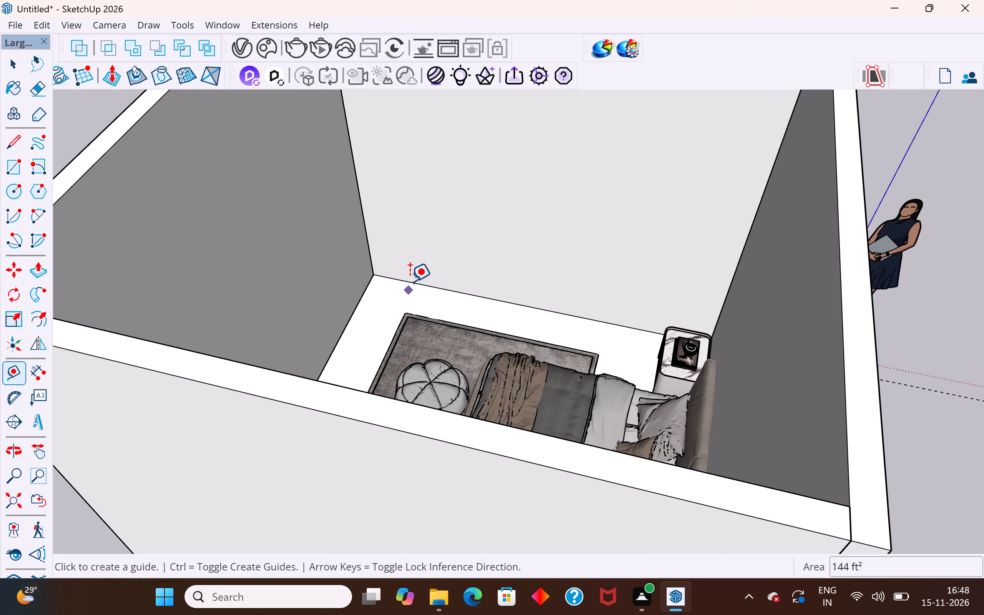
left_click(410, 279)
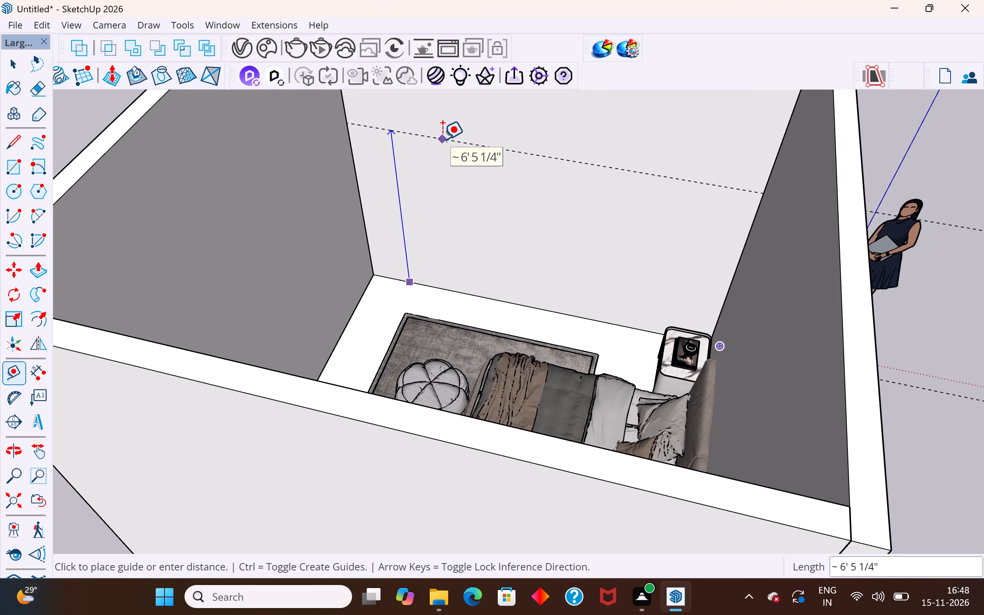
type("6'6\"")
key("Return")
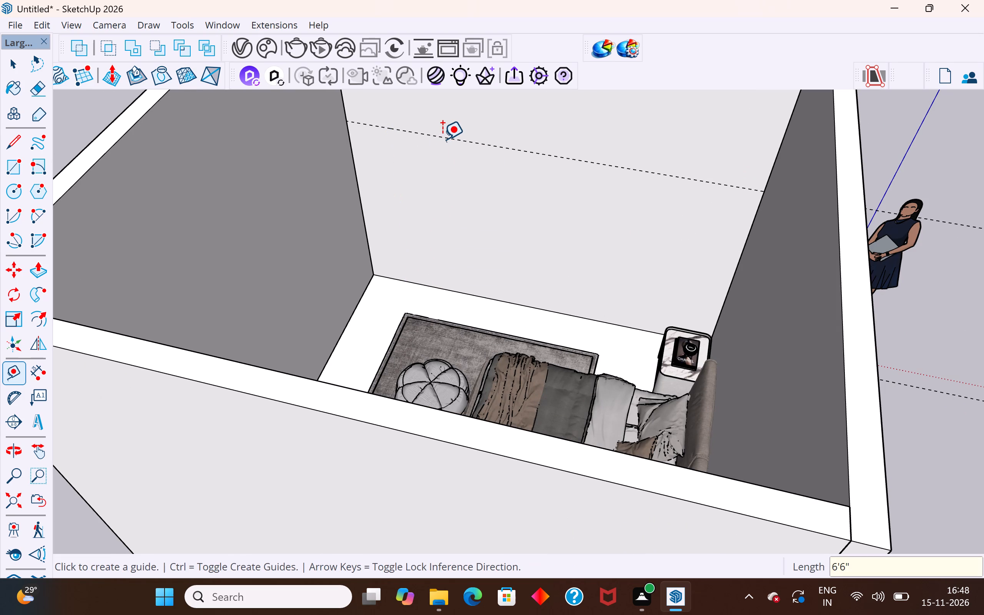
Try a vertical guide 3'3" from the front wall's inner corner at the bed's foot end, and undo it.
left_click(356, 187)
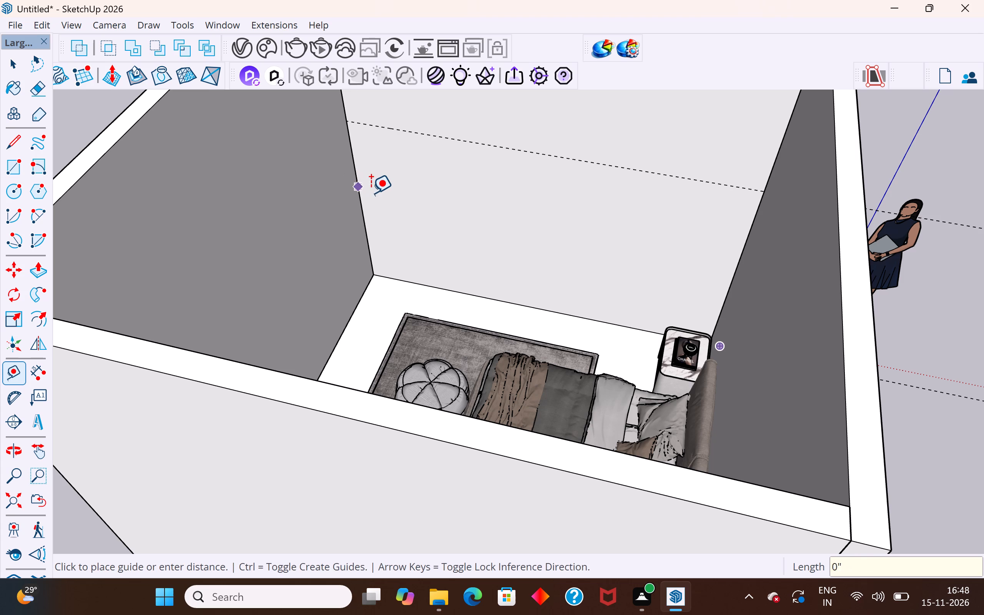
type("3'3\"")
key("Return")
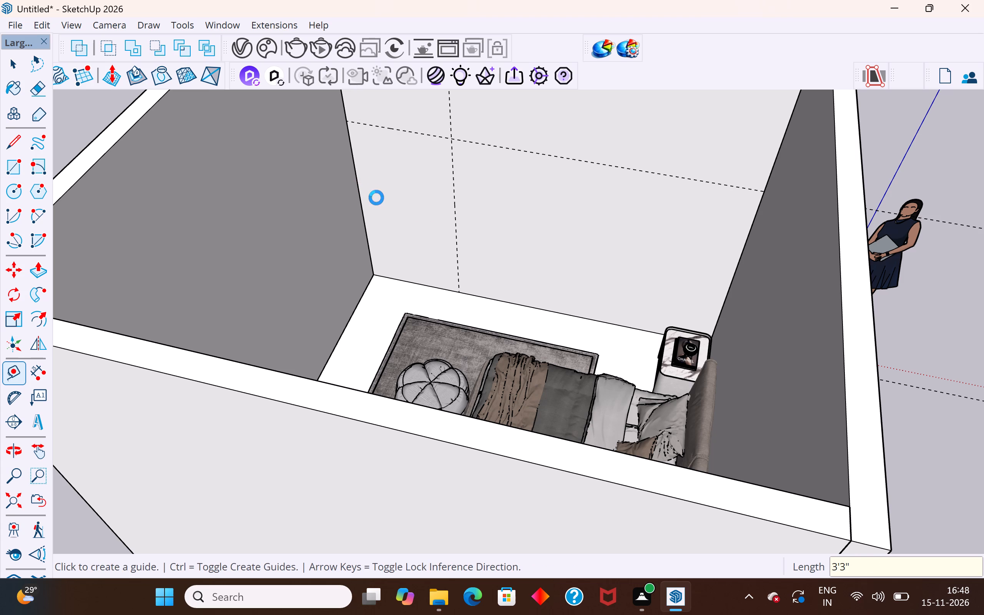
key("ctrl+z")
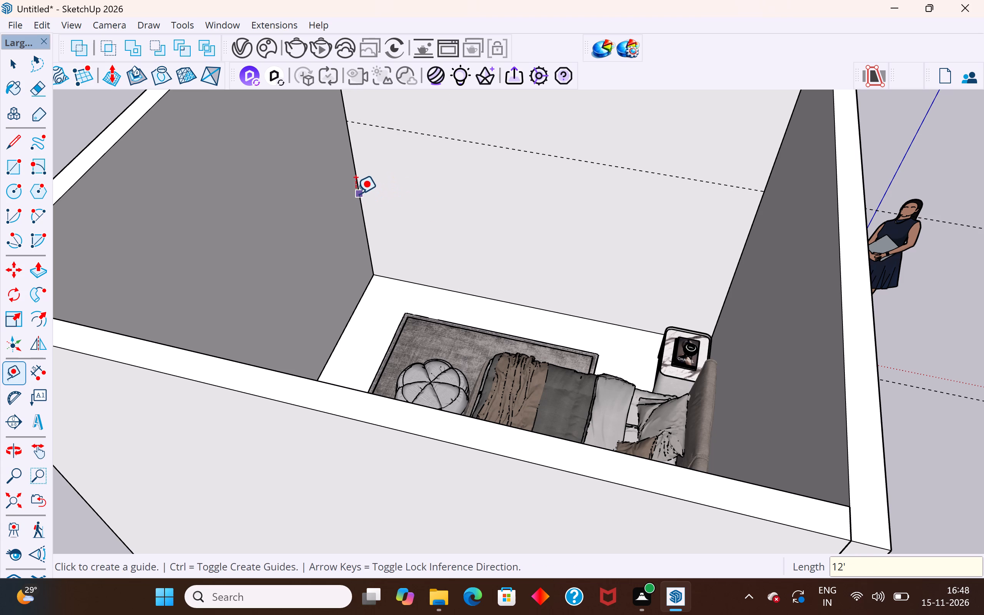
Add two vertical guides on the front wall: one 3" from the foot-end corner and another 3'3" from that guide.
left_click(356, 194)
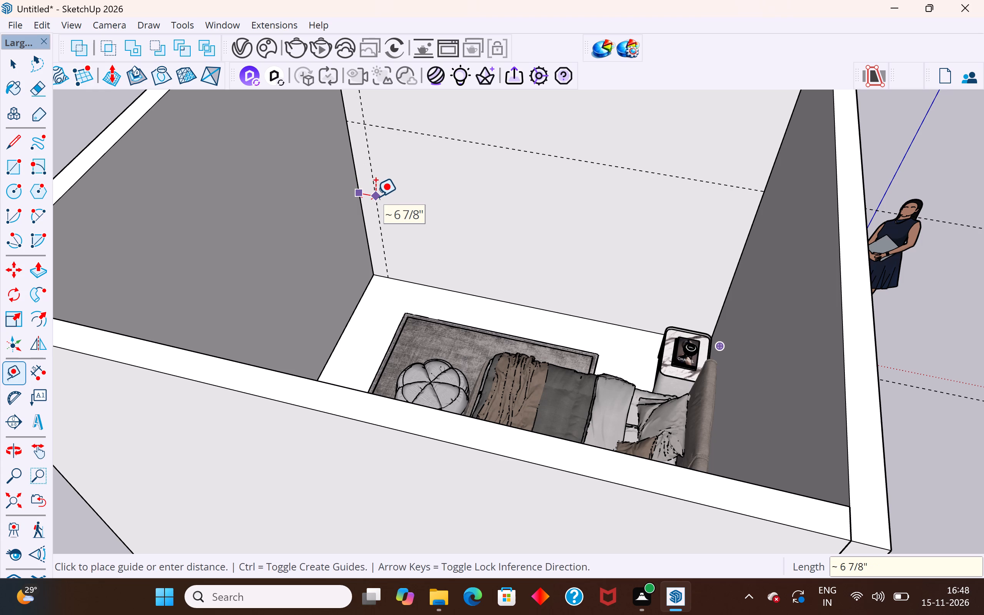
type("3\"")
key("Return")
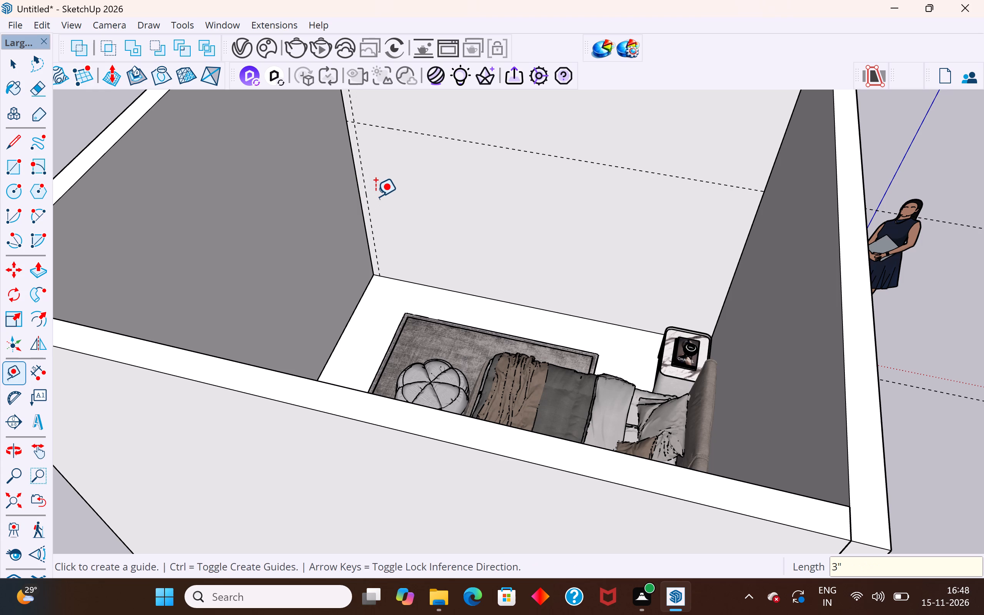
left_click(366, 195)
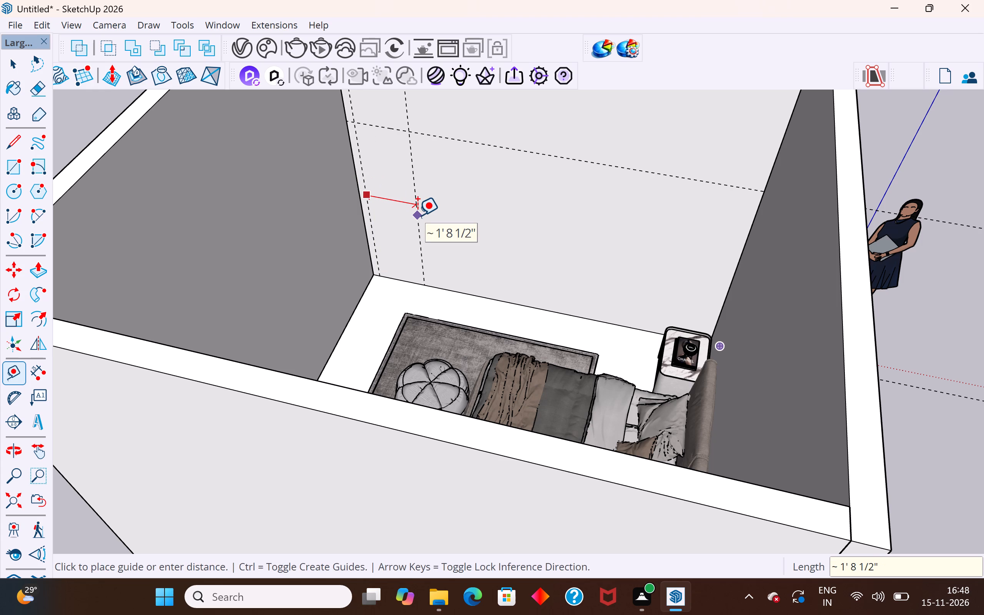
key("3")
type("'3\"")
key("Return")
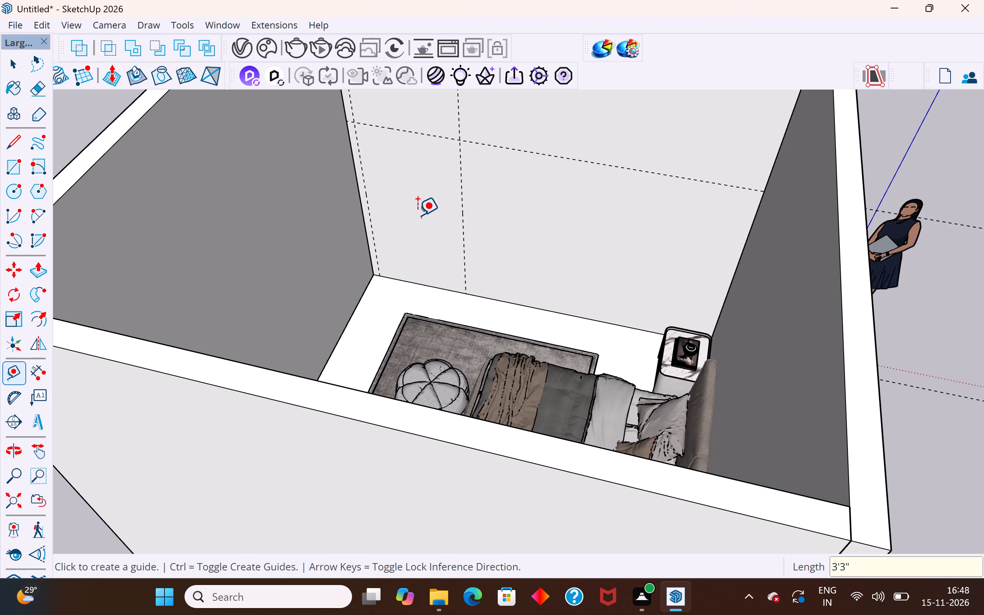
Open the front wall for editing and draw a 3'3" by 6'6" door rectangle between the guides, starting at the floor edge.
scroll(485, 315, "down", 2)
middle_click_drag(495, 314, 552, 264)
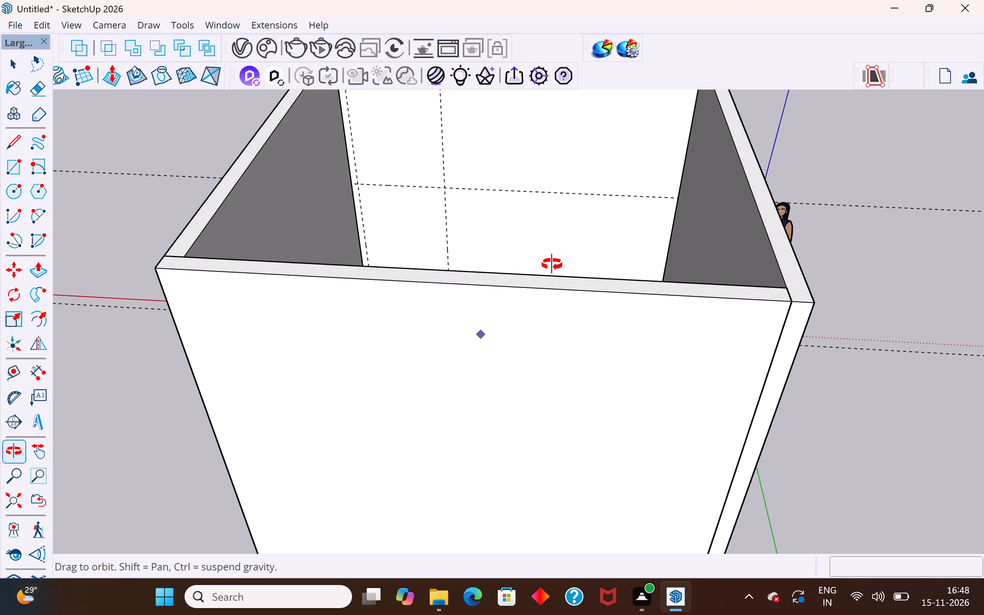
middle_click_drag(552, 264, 552, 265)
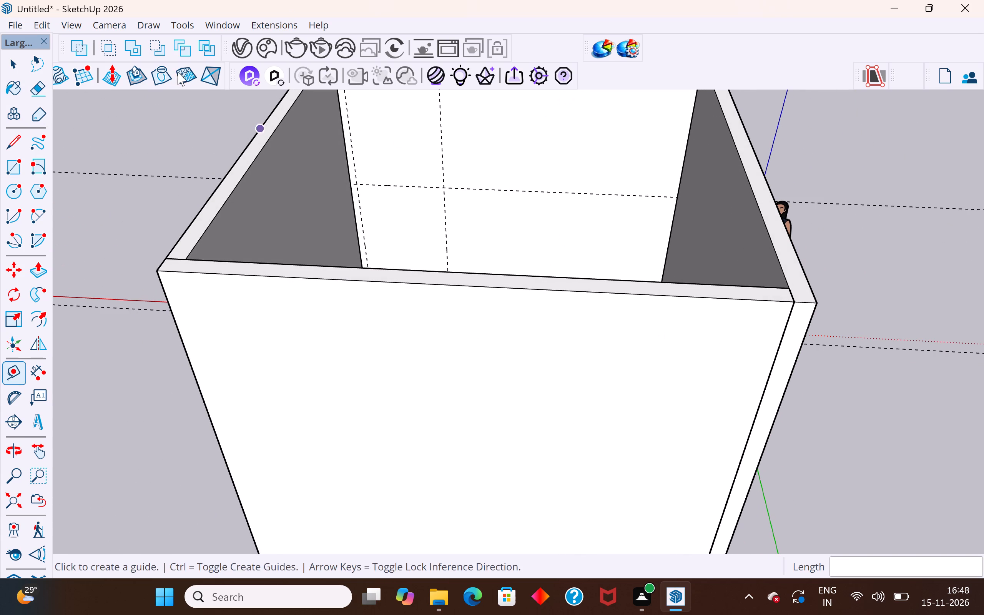
left_click(17, 68)
middle_click_drag(491, 230, 466, 274)
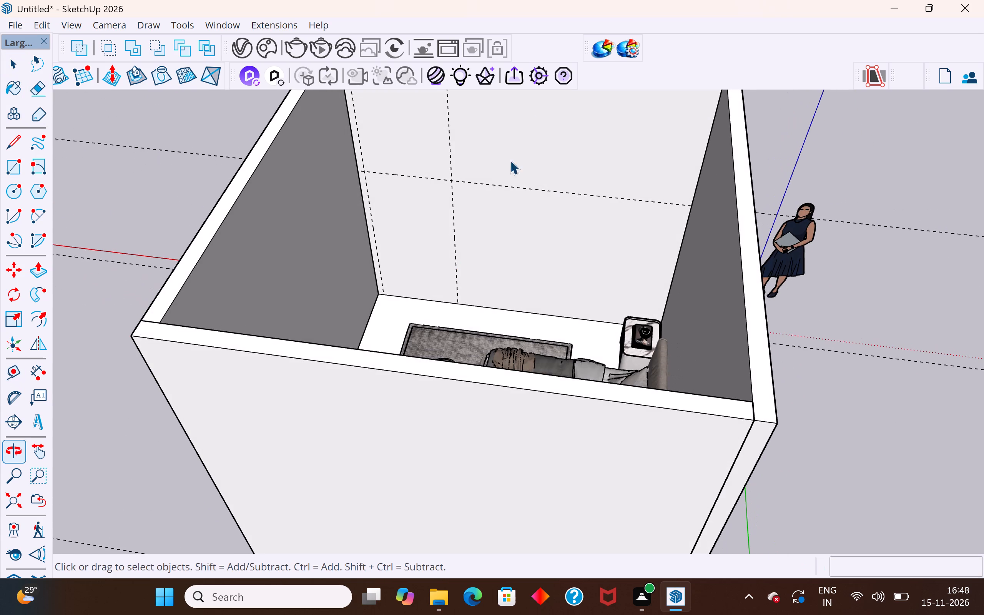
triple_click(529, 112)
scroll(480, 190, "up", 3)
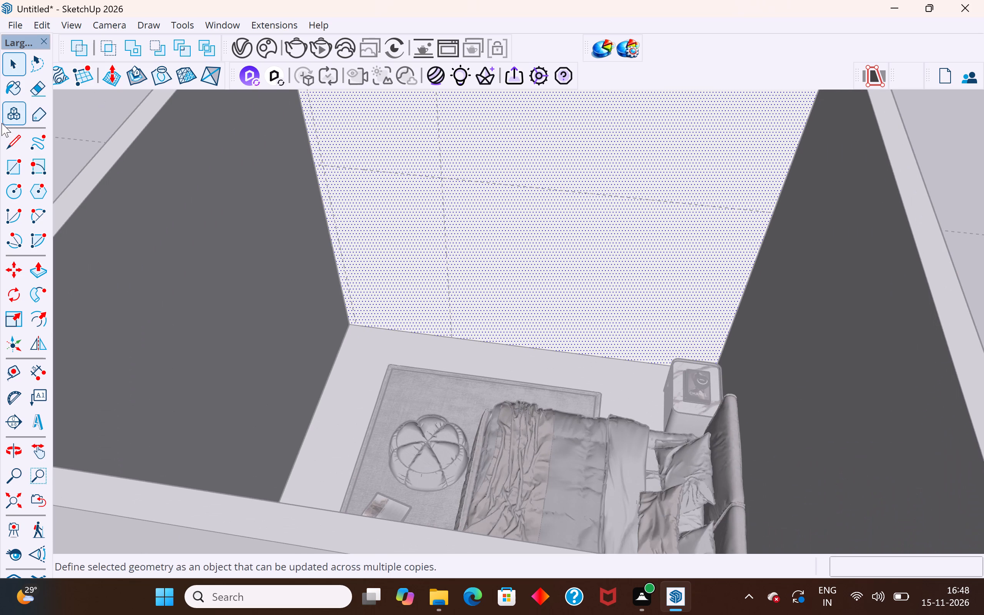
left_click(17, 162)
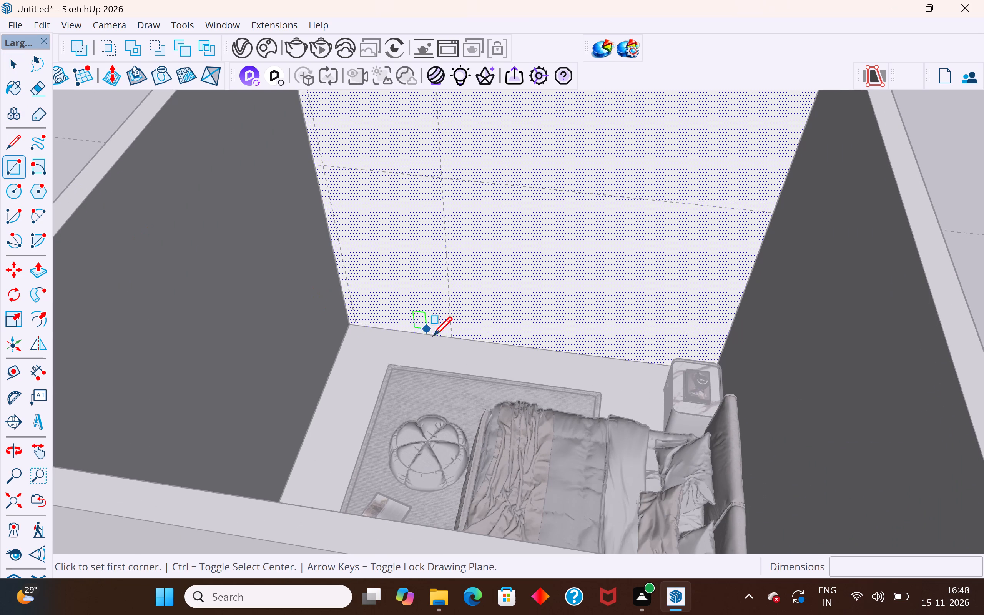
left_click(450, 336)
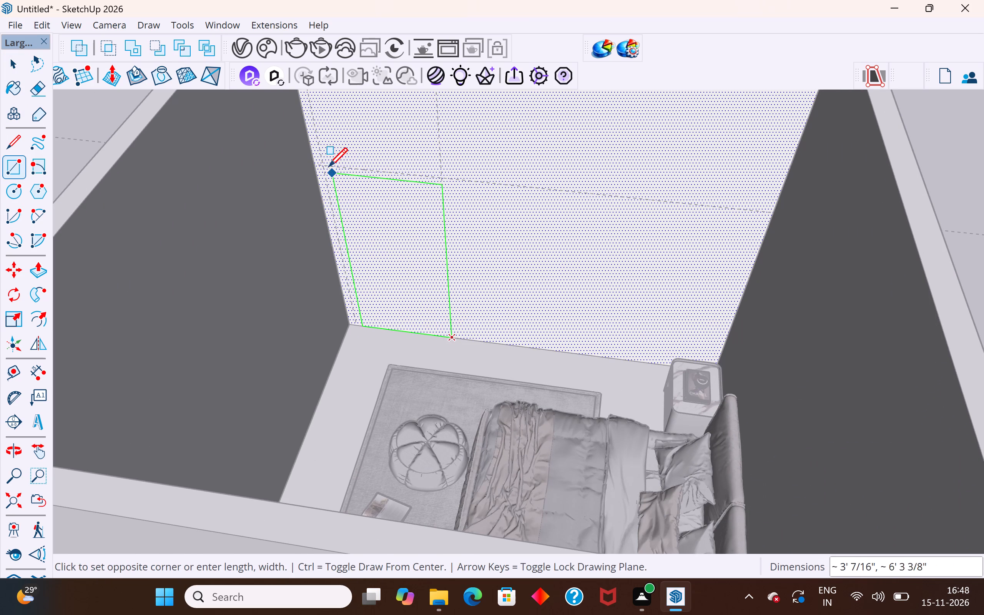
left_click(325, 164)
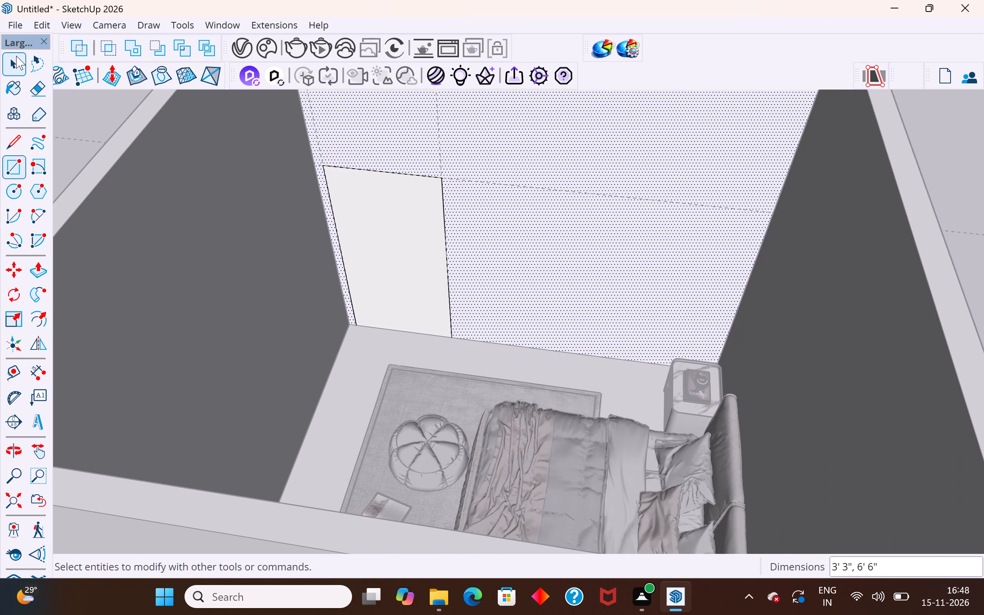
Push the door rectangle through the full thickness of the front wall to cut the door opening.
left_click(39, 268)
left_click(377, 234)
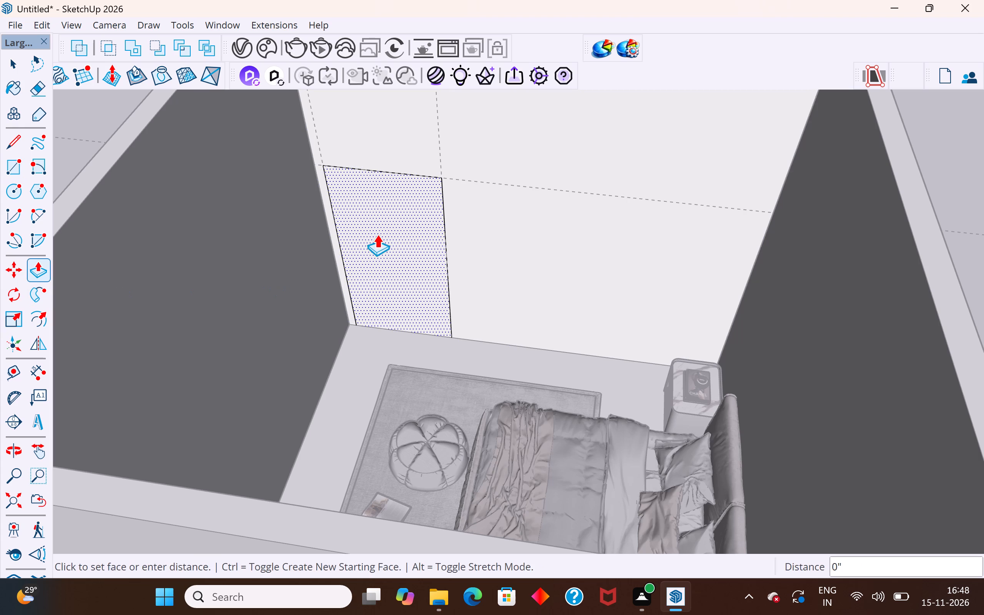
middle_click_drag(724, 279, 321, 168)
scroll(427, 216, "down", 5)
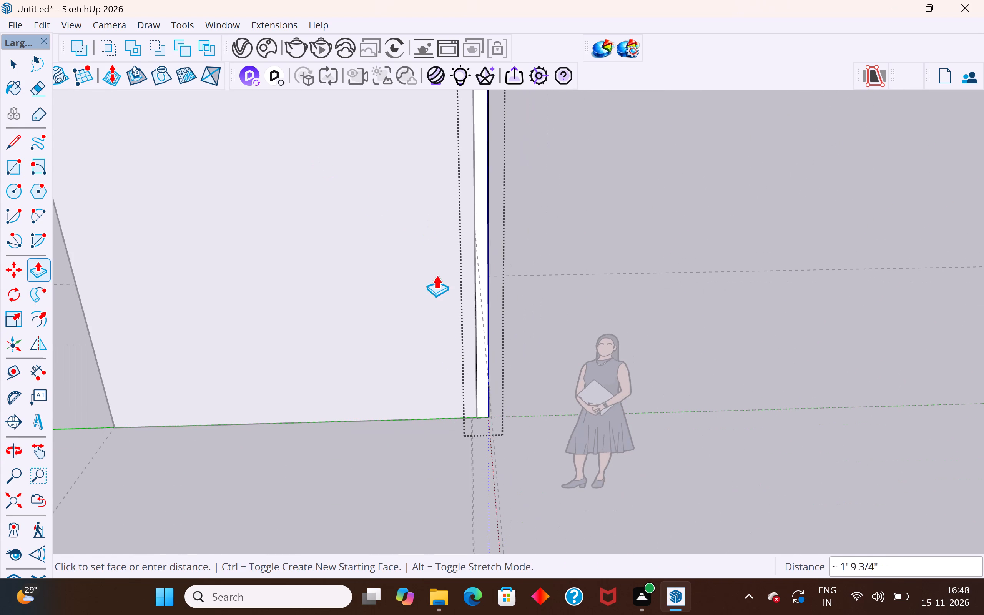
left_click(492, 412)
middle_click_drag(804, 306, 695, 322)
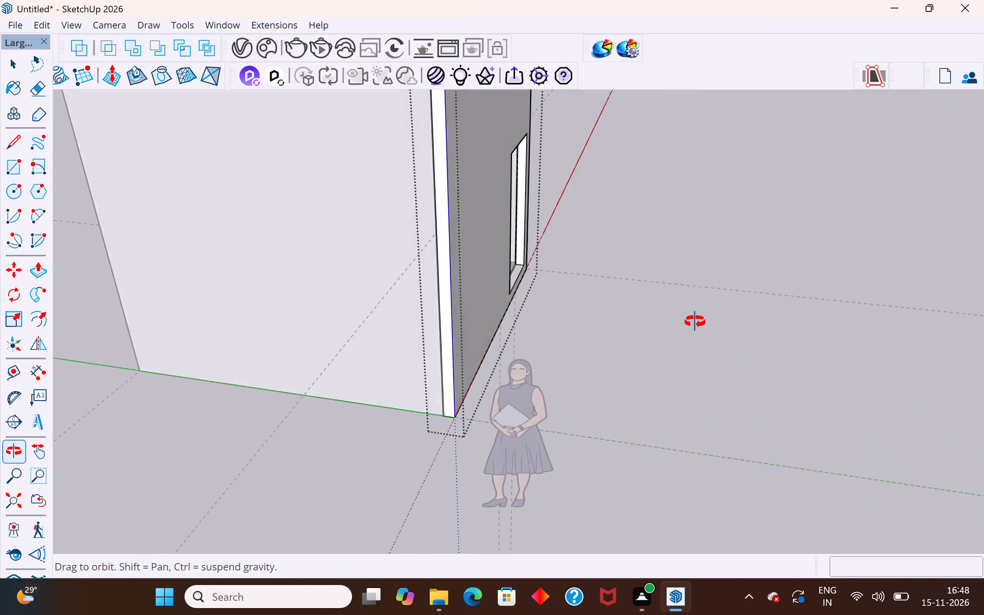
Finish editing the front wall and return to the whole bedroom model.
middle_click_drag(695, 322, 475, 300)
left_click(17, 65)
left_click(172, 171)
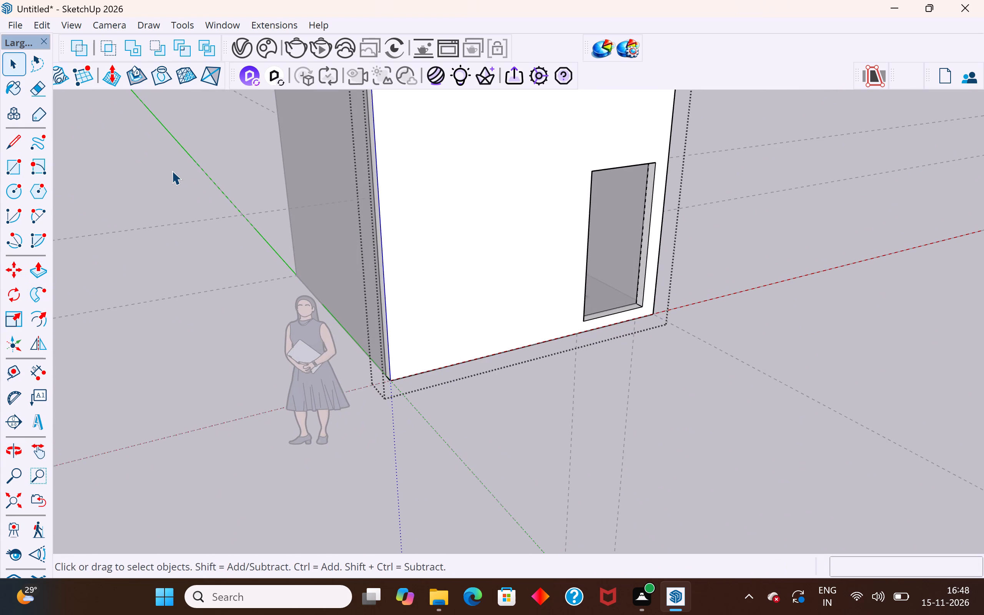
scroll(172, 171, "down", 3)
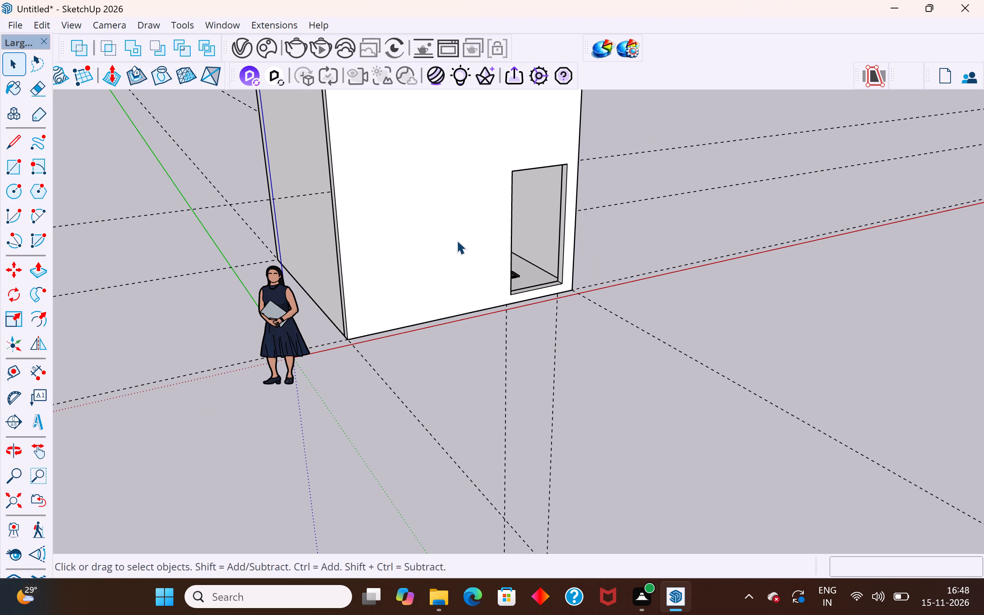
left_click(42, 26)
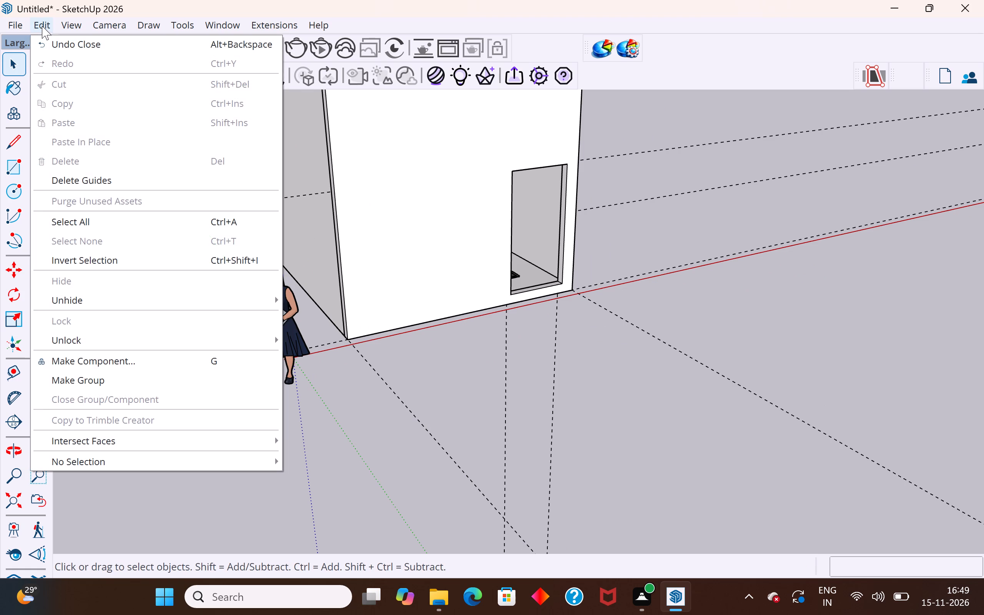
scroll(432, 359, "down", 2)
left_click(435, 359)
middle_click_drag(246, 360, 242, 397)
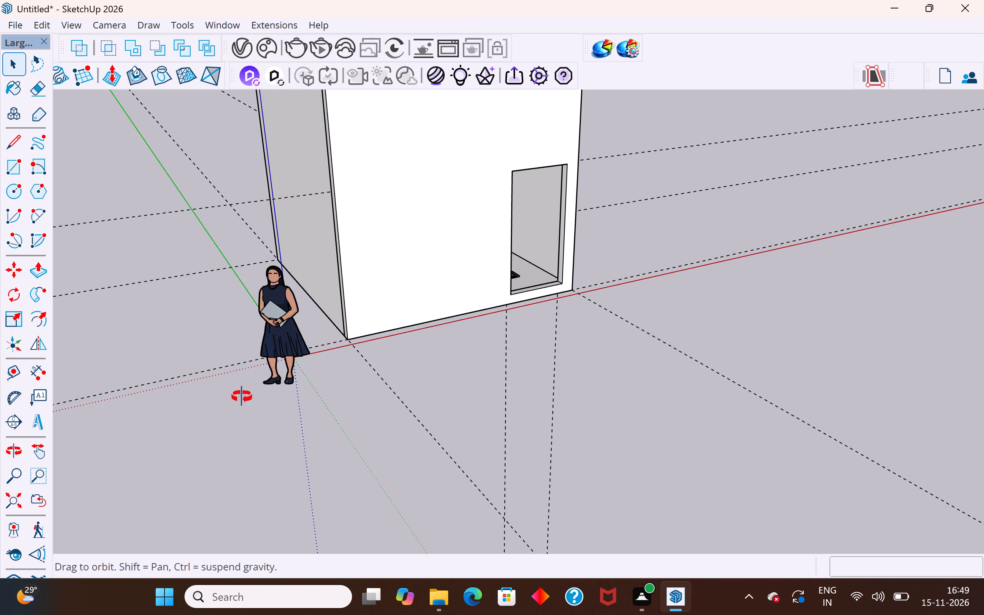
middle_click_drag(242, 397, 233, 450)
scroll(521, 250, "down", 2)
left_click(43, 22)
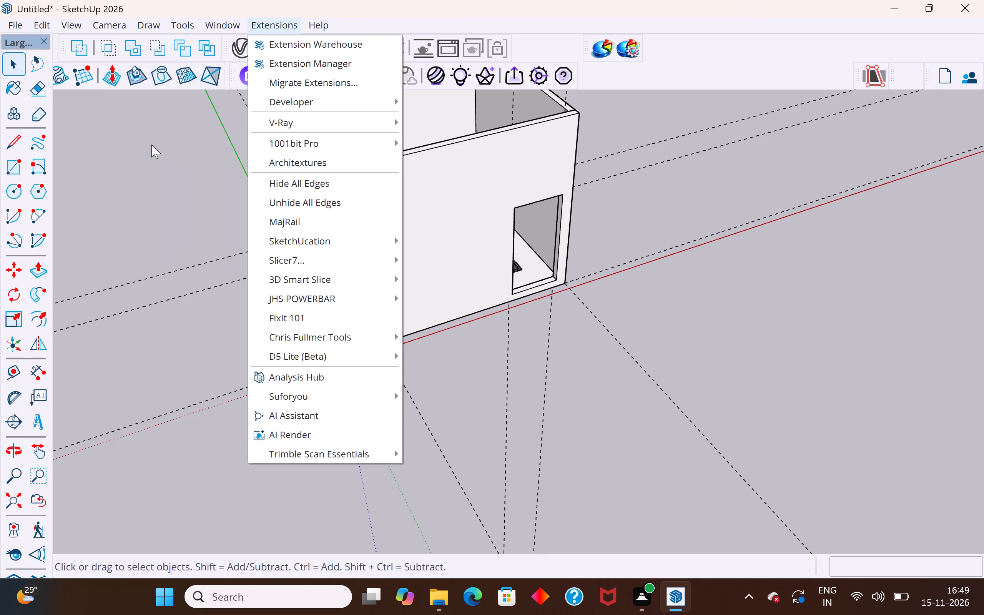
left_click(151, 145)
Search 3D Warehouse for DOOR models.
left_click(217, 21)
left_click(227, 145)
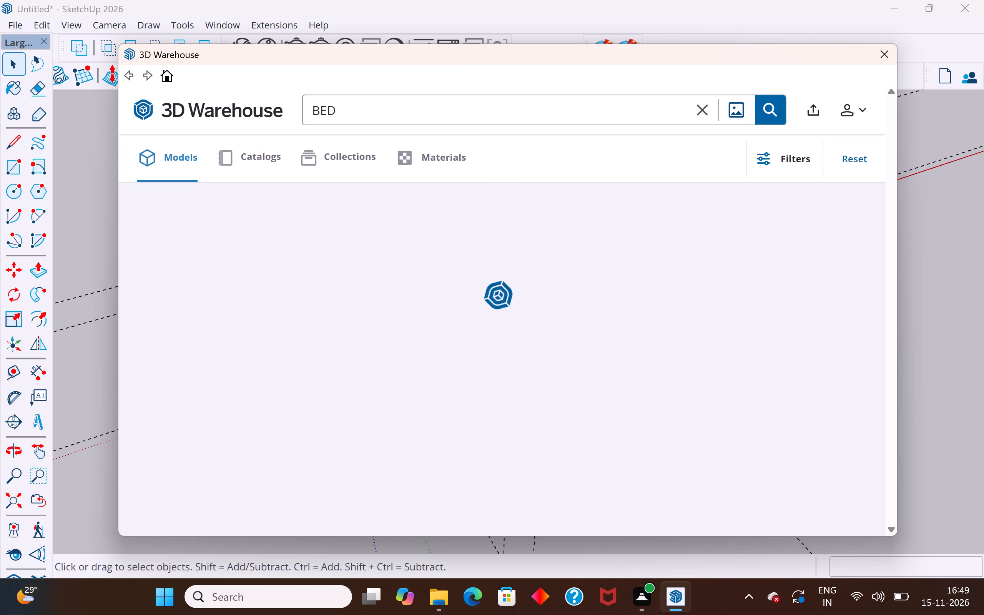
left_click(458, 103)
key("BackSpace")
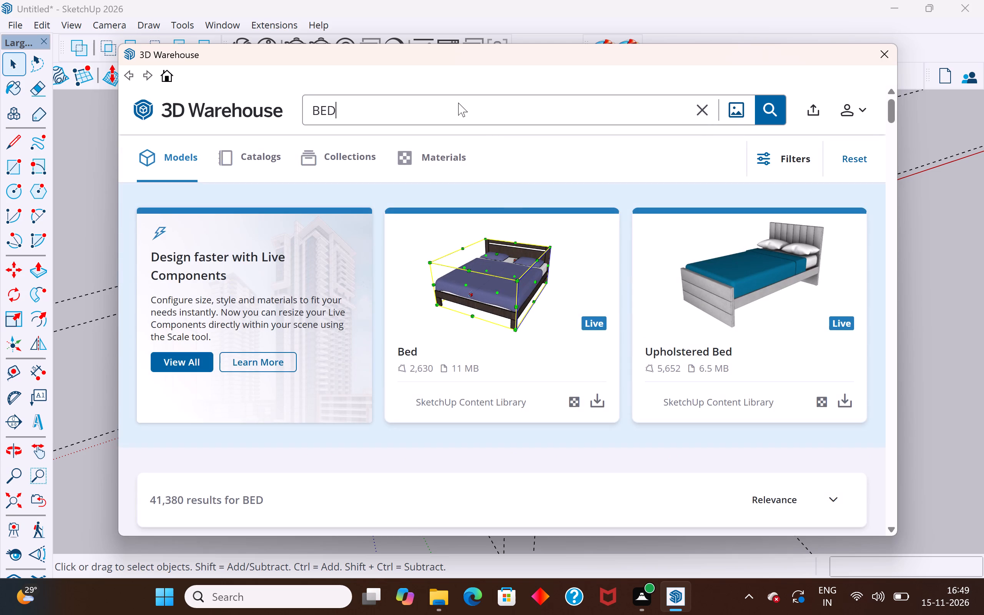
key("BackSpace")
key("BackSpace")
type("DE")
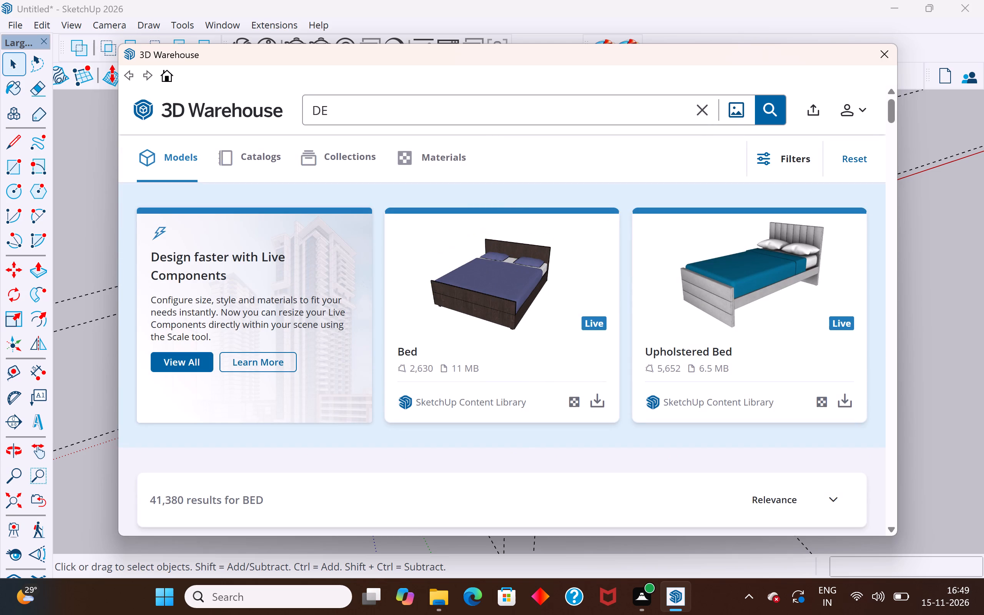
key("BackSpace")
type("OOR")
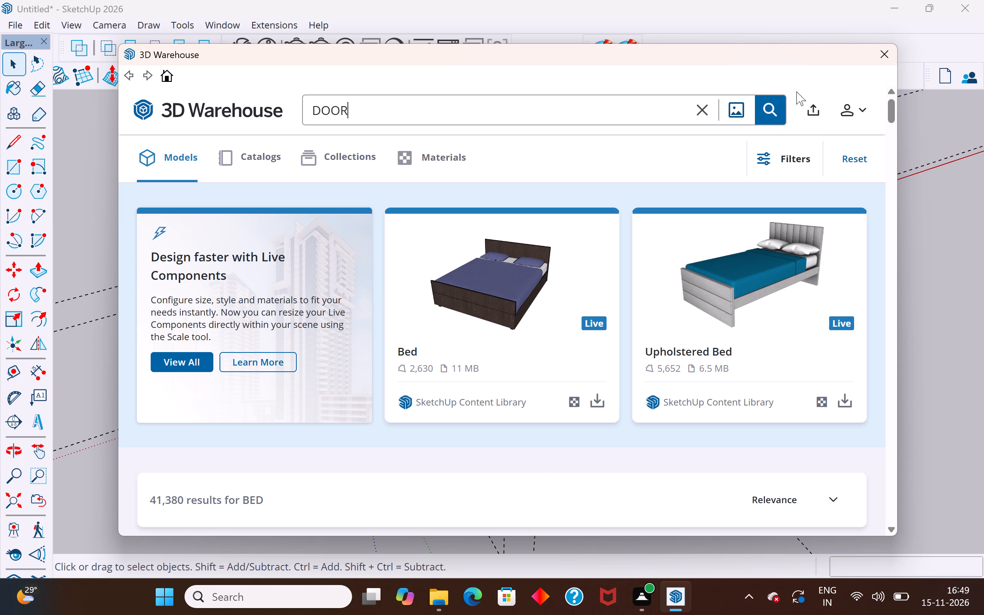
left_click(772, 104)
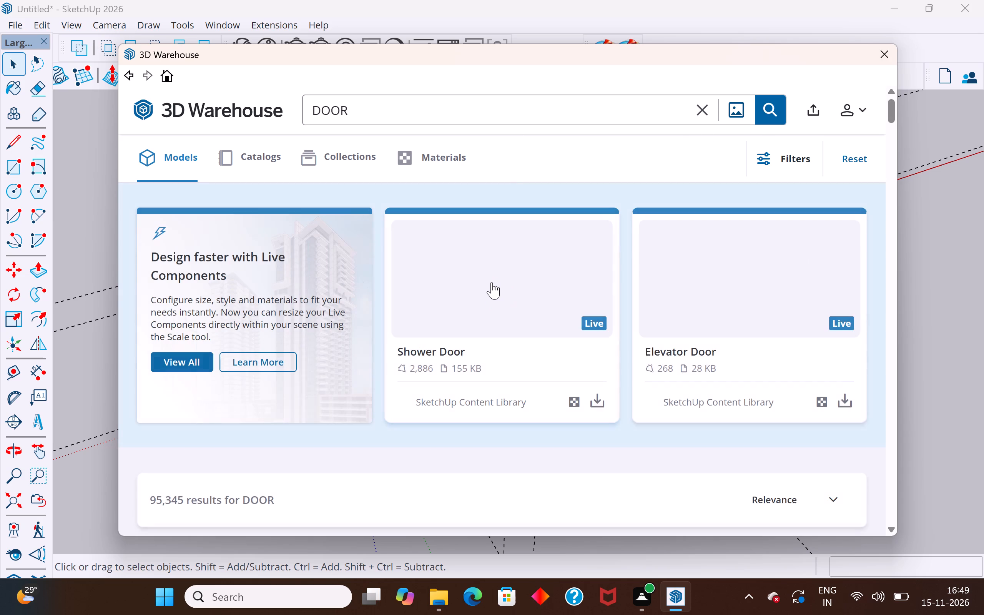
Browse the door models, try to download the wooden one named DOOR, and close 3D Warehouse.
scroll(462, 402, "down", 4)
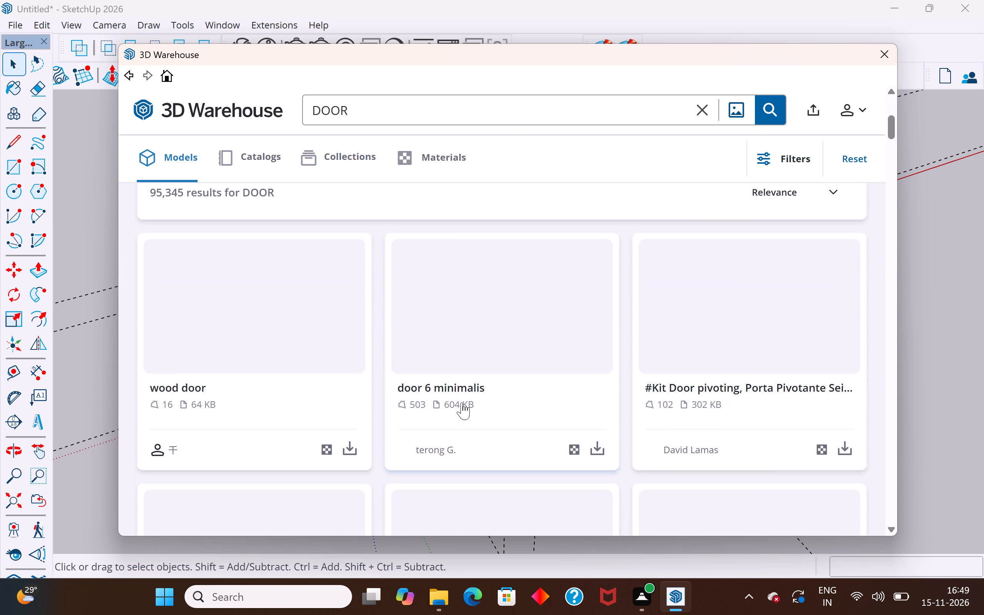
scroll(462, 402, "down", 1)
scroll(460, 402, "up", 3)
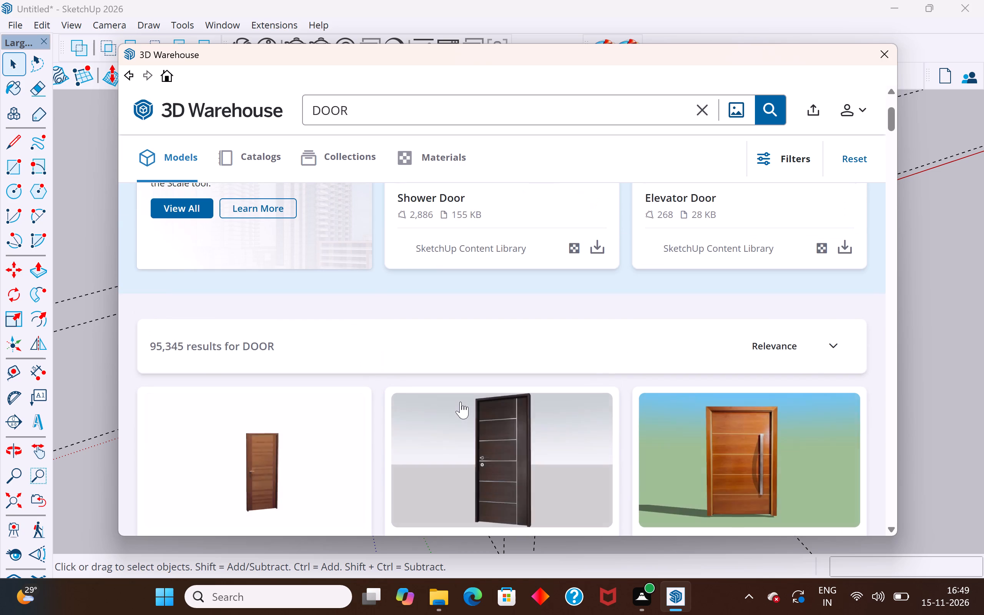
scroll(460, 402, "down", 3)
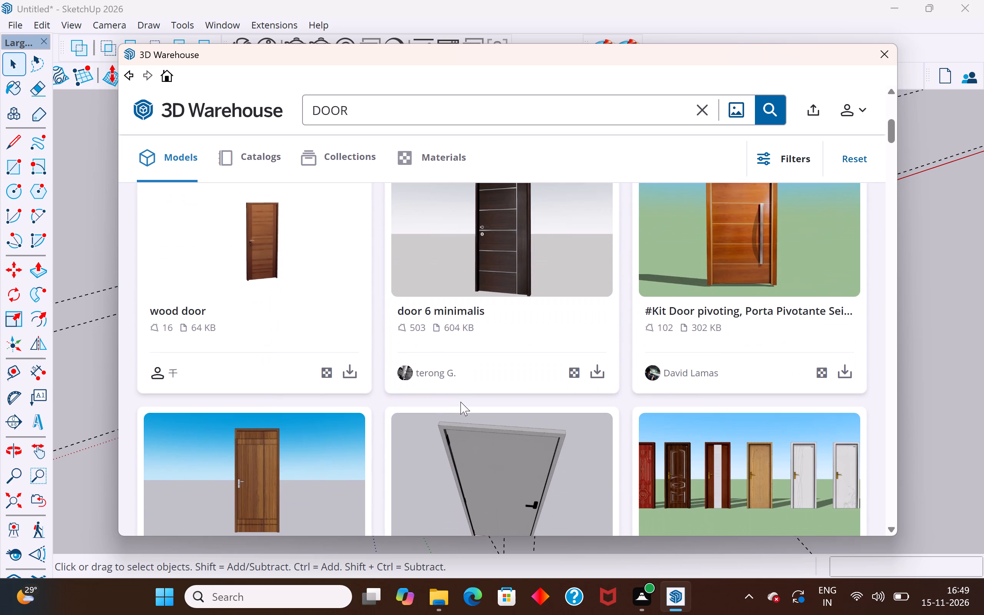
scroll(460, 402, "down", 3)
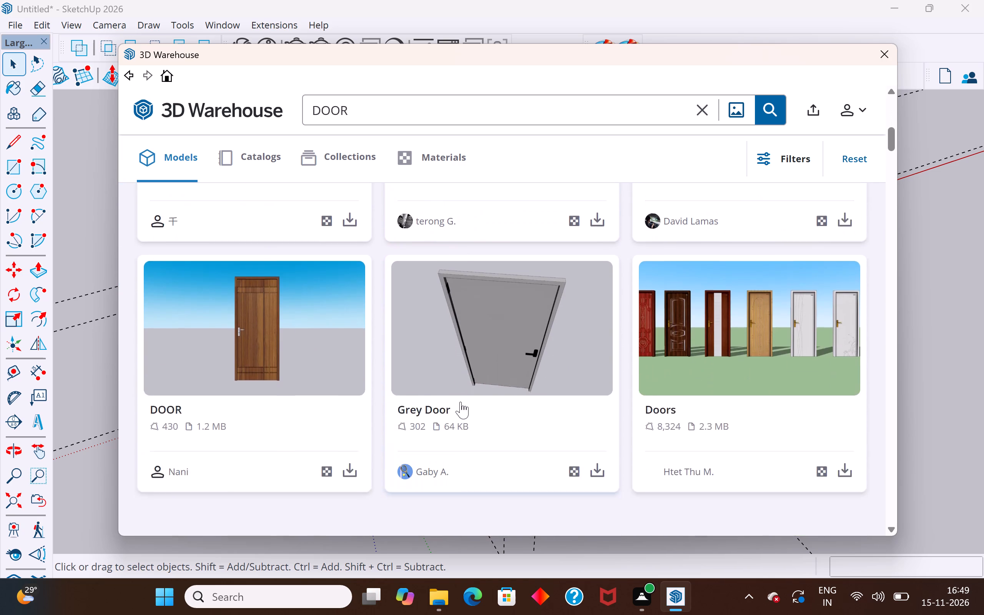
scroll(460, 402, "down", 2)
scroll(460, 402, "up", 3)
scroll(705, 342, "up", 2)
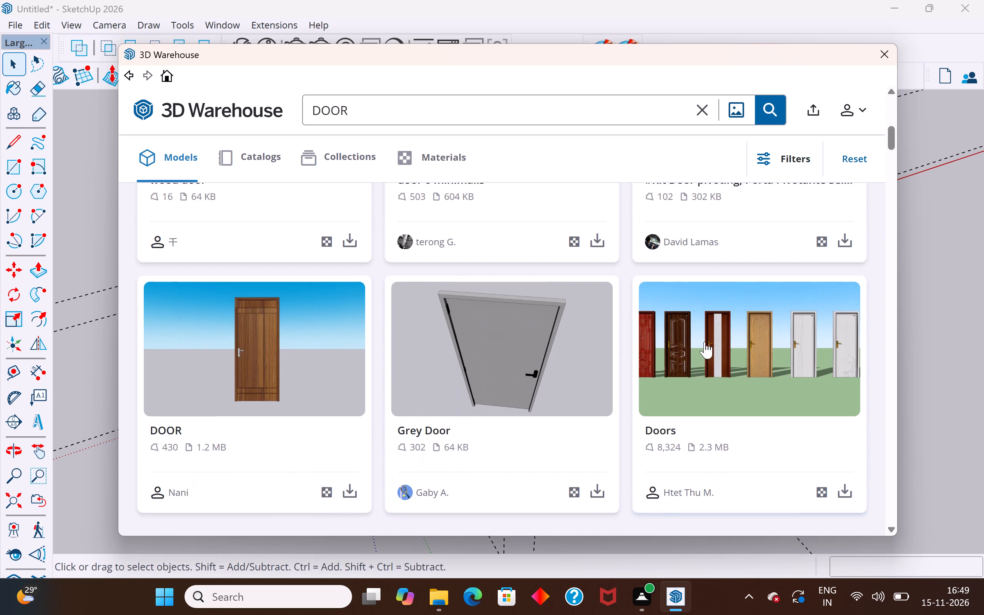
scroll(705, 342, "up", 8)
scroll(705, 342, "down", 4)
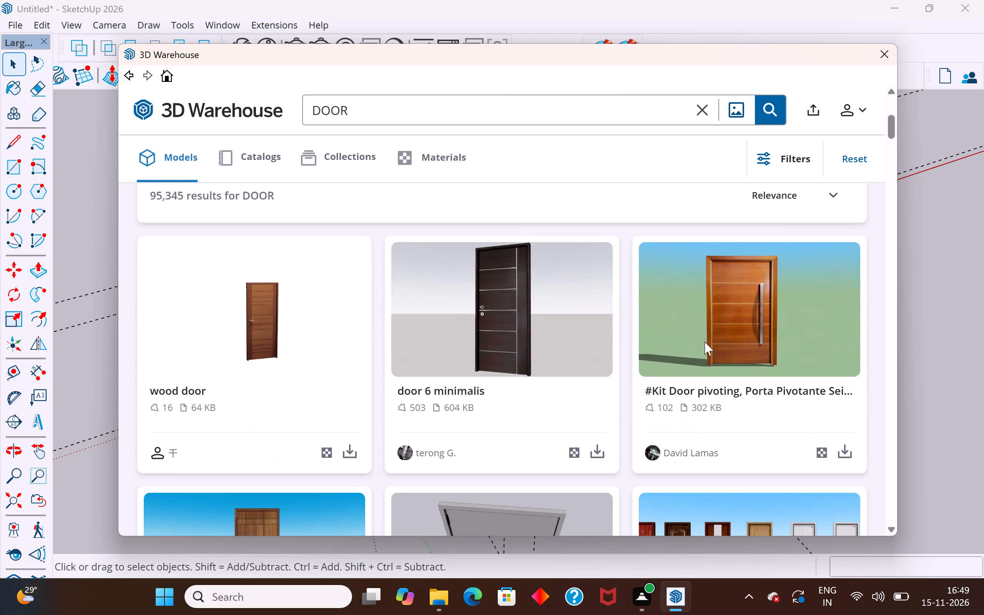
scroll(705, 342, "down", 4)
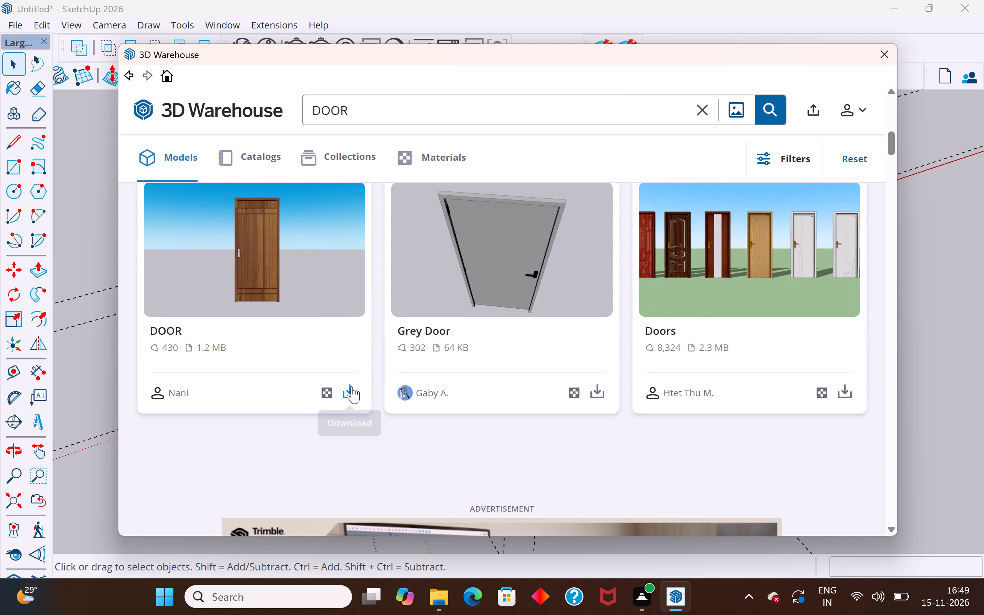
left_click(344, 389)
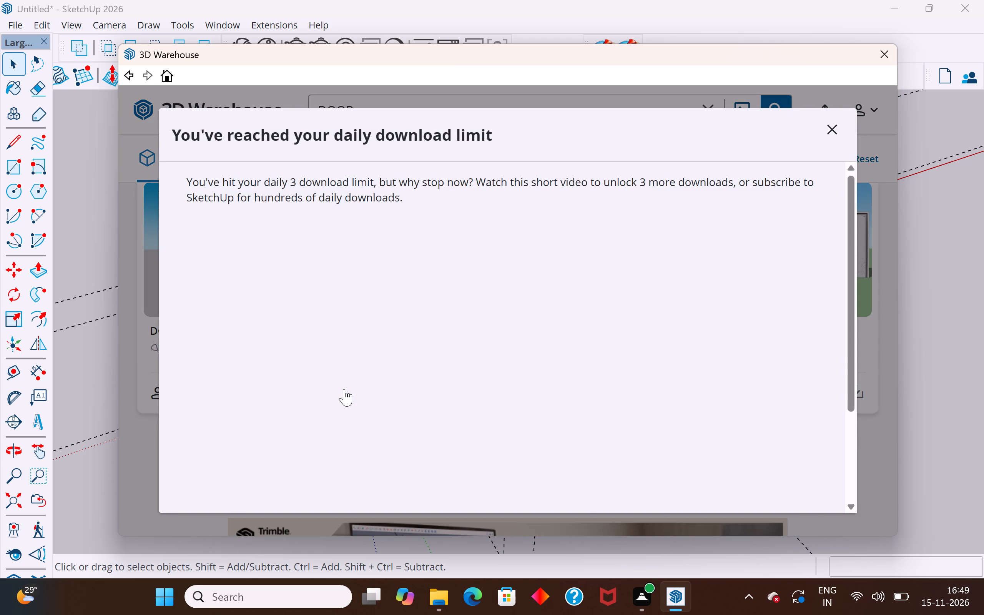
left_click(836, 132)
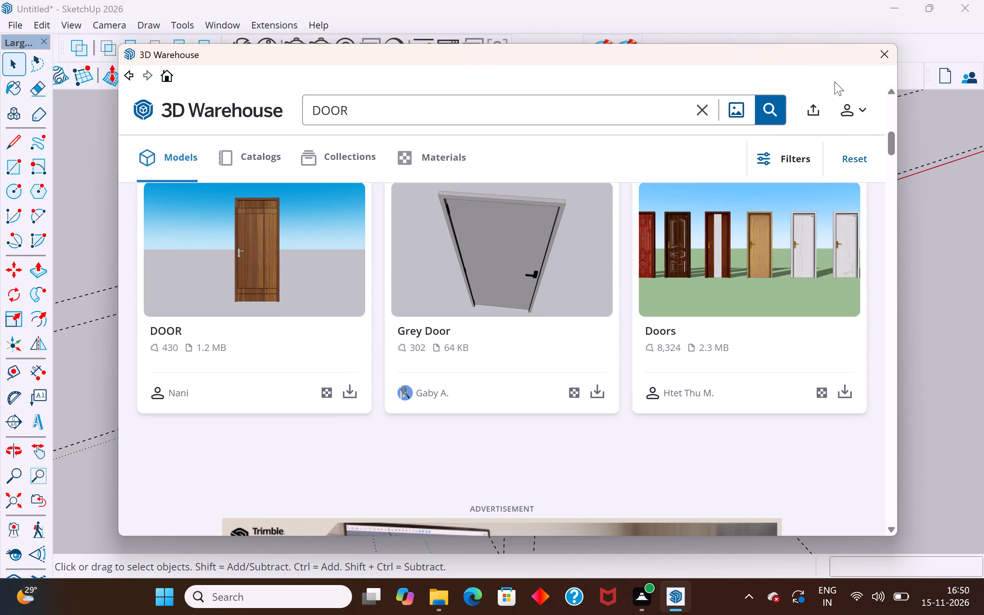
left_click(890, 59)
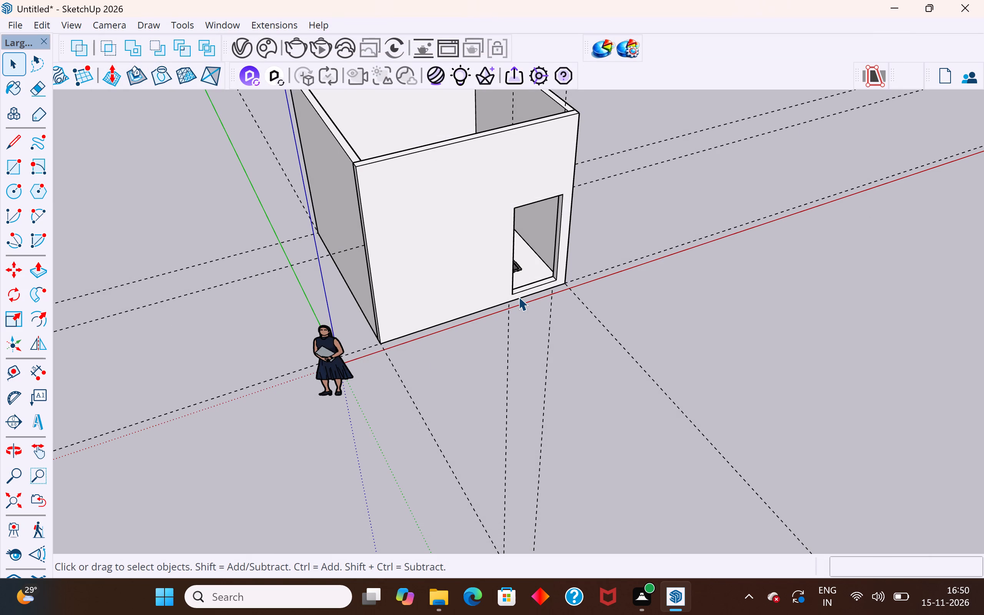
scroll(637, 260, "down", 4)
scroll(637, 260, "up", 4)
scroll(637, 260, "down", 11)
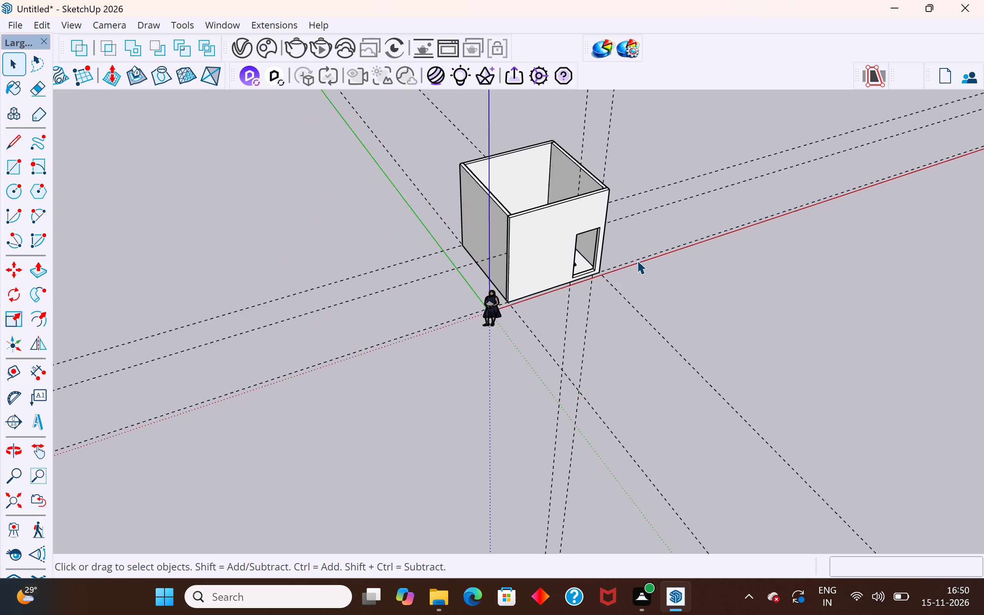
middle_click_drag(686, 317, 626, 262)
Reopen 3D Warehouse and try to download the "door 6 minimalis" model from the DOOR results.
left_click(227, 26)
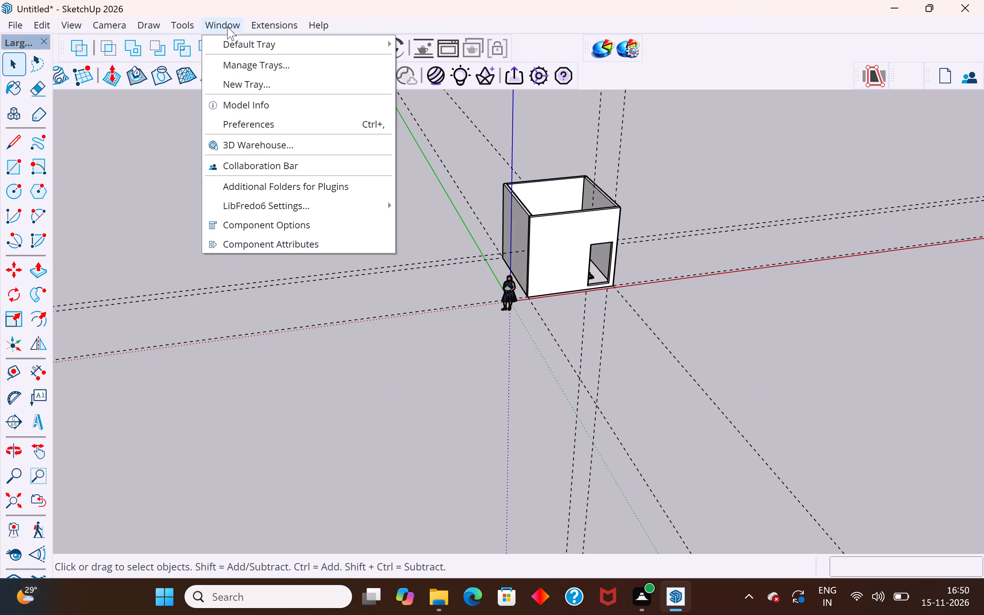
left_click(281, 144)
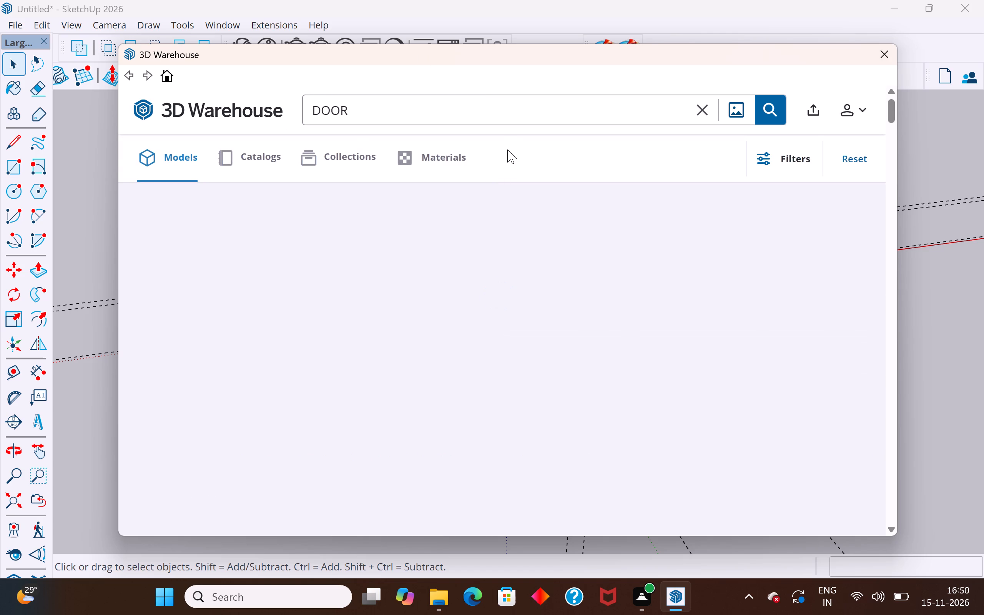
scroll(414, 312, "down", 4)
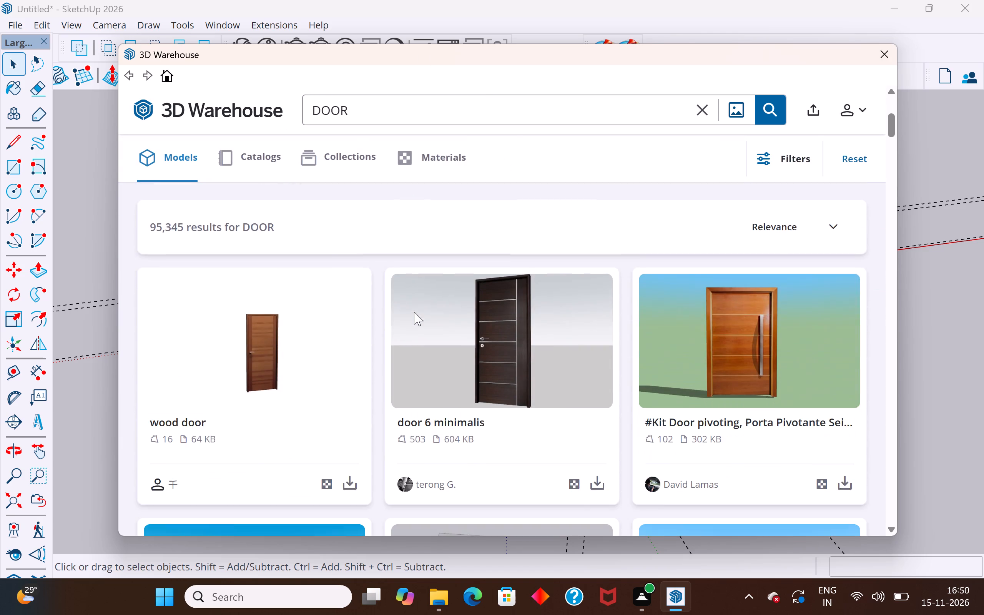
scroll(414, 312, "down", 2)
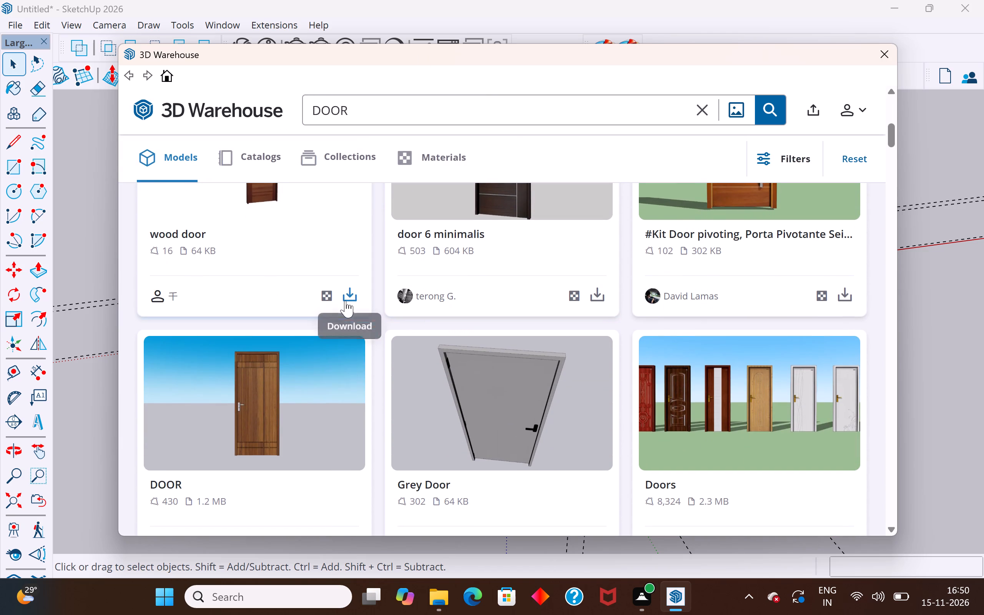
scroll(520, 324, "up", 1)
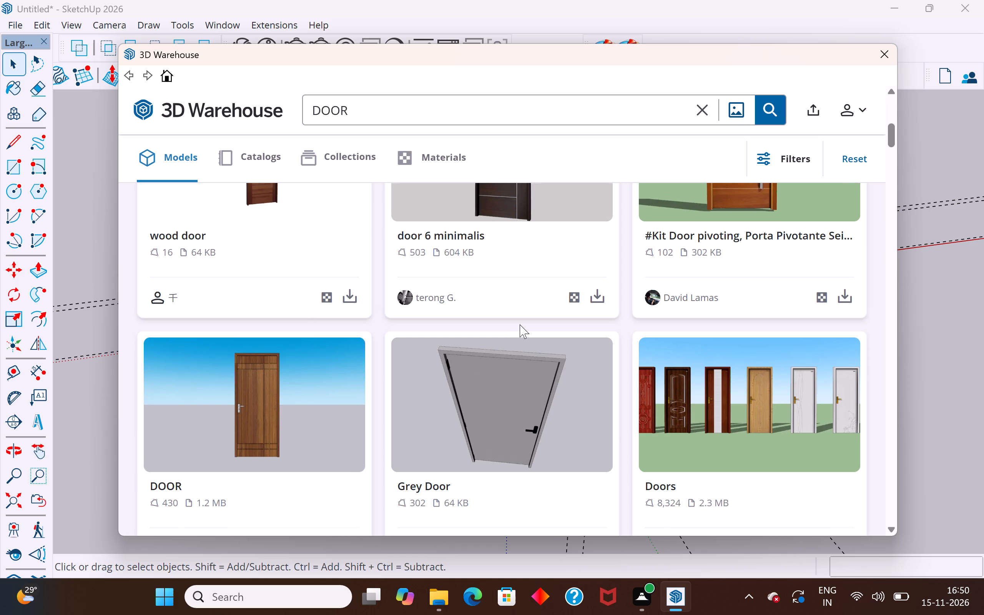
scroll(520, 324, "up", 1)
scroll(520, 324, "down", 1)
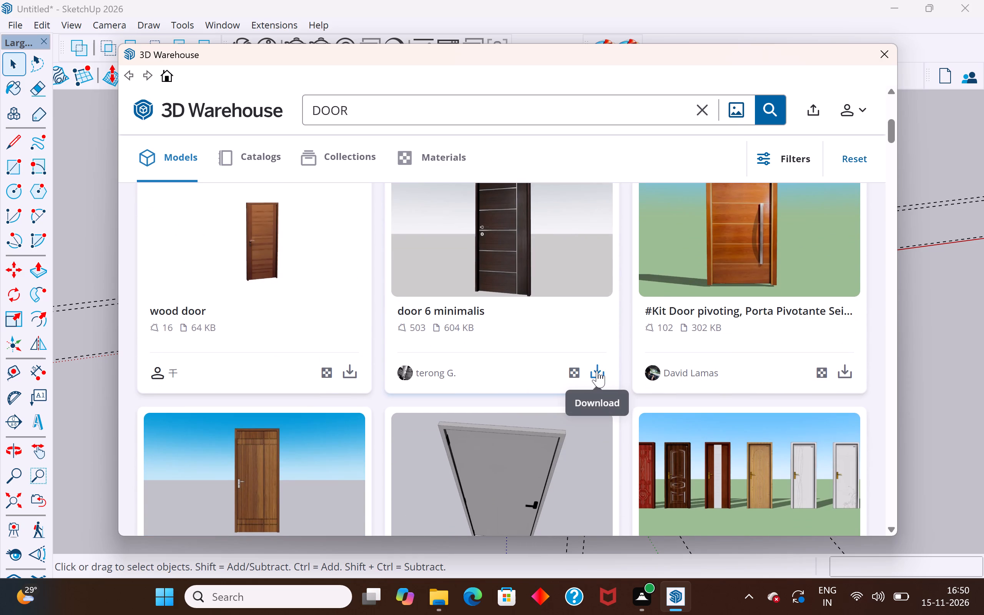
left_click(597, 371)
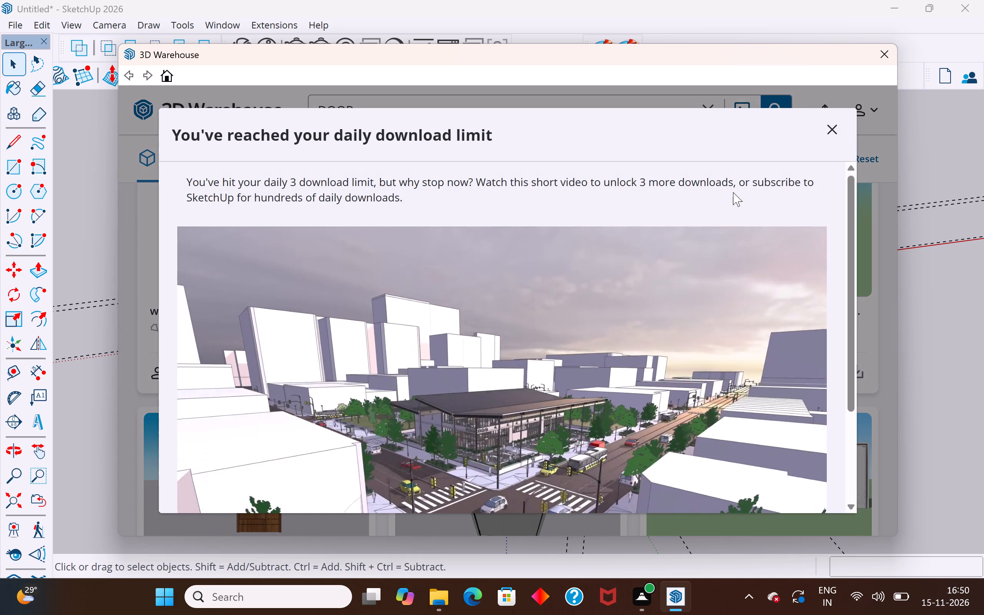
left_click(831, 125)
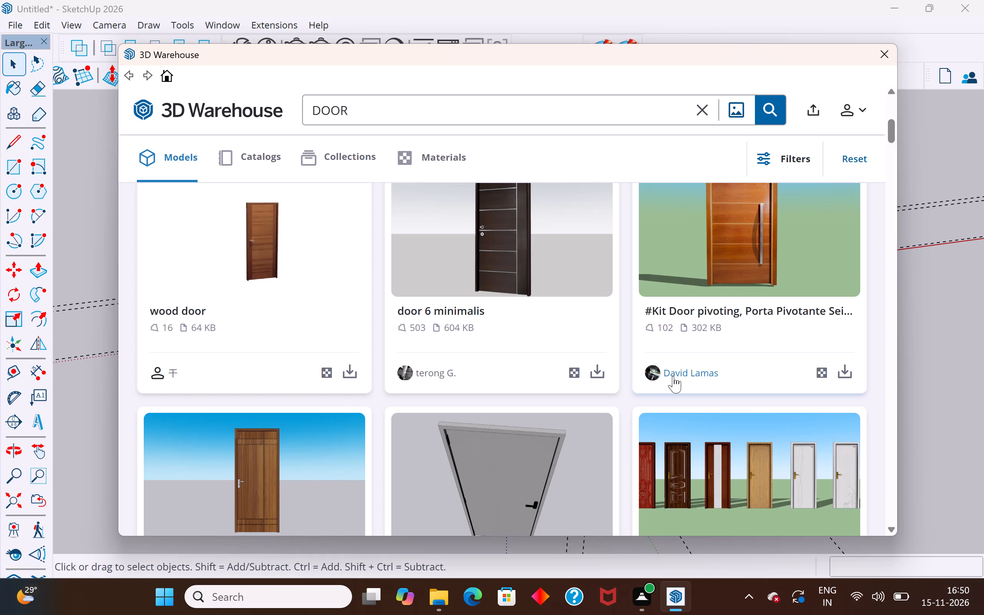
Find "door #PORTA DE MADEIRA MODERNA" in the DOOR results and load it directly into the bedroom model.
scroll(672, 377, "down", 4)
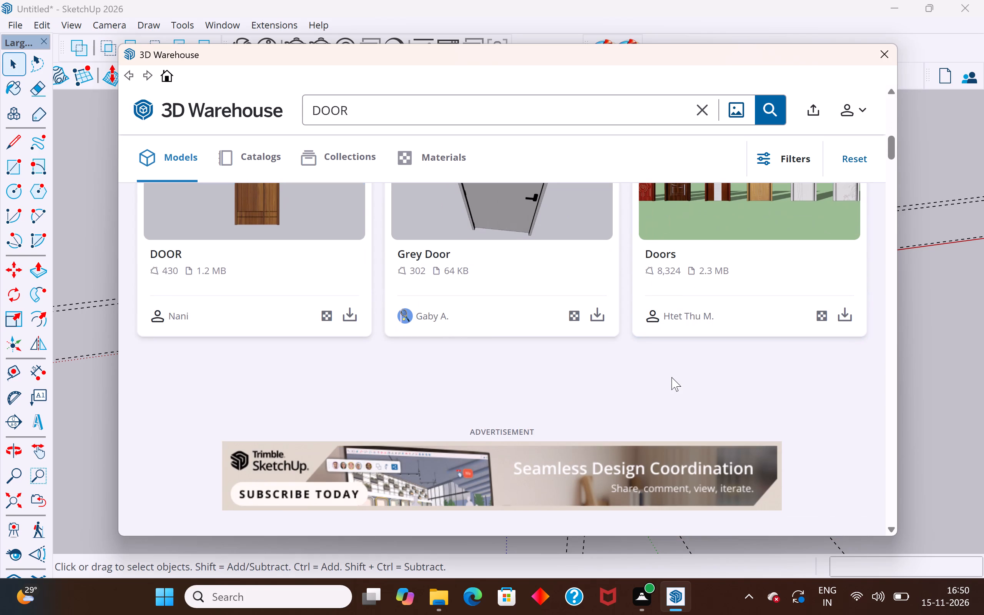
scroll(672, 377, "down", 5)
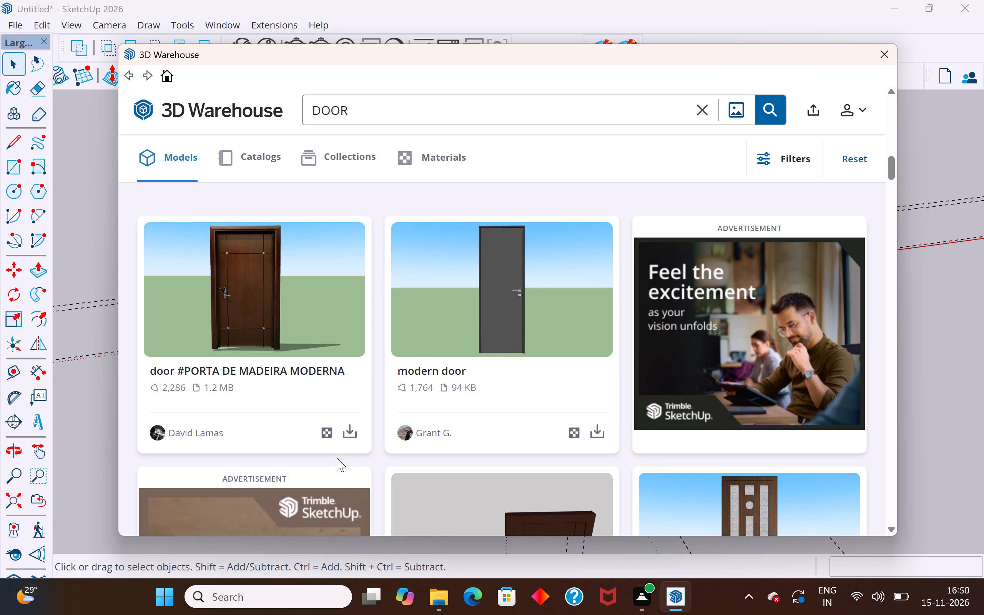
left_click(349, 430)
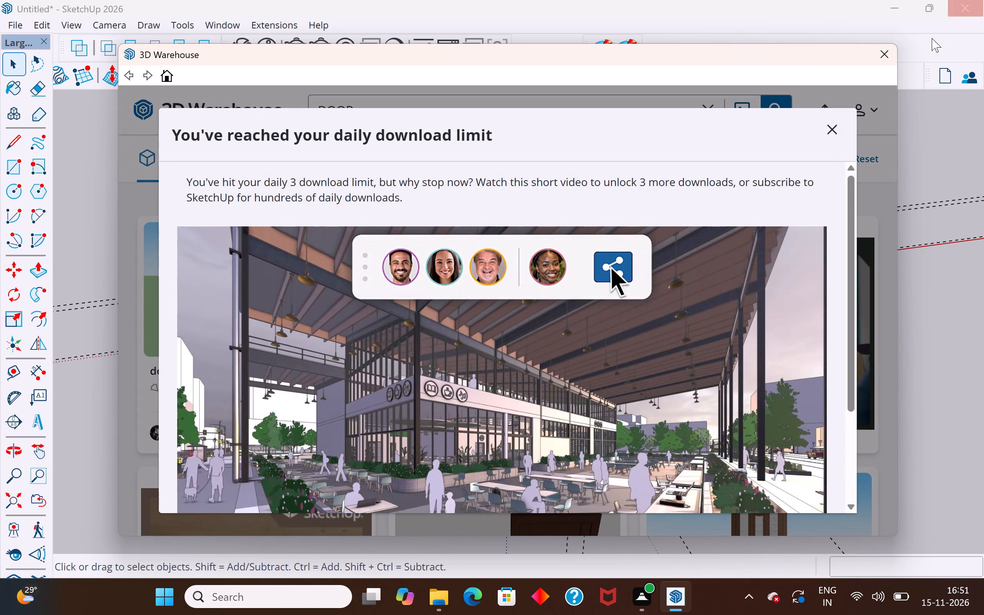
left_click(837, 126)
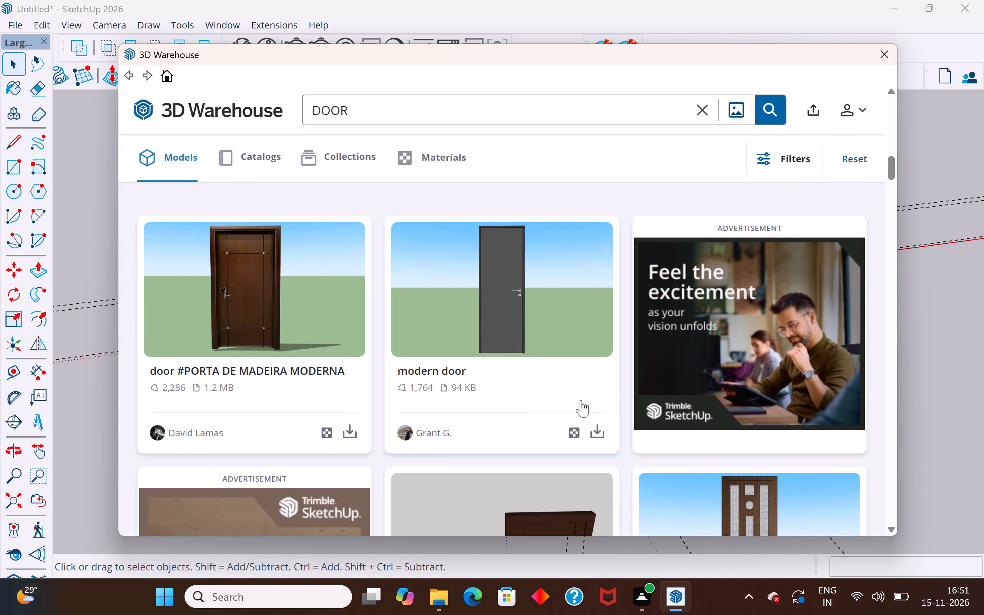
left_click(356, 431)
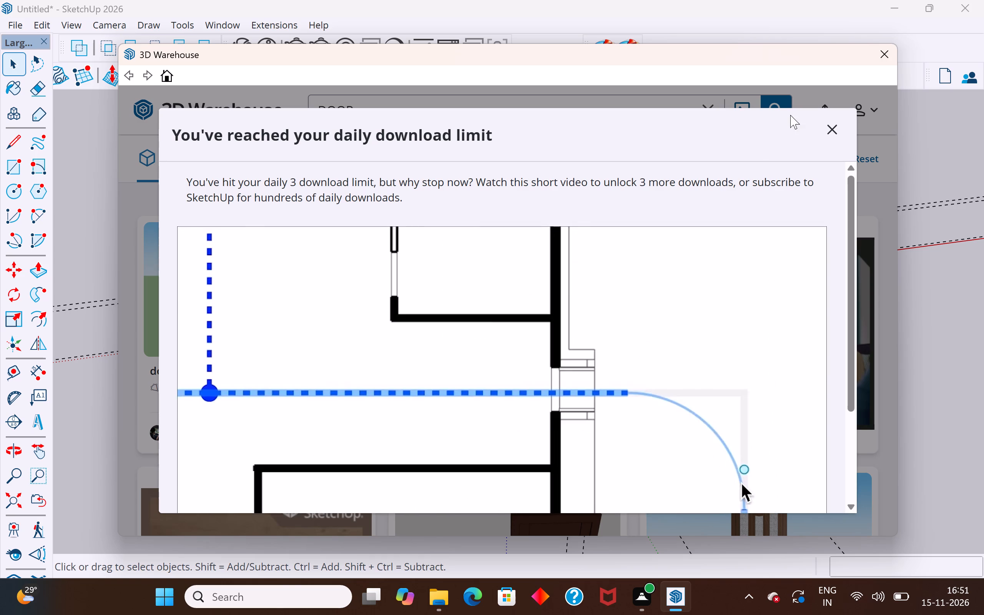
left_click(830, 131)
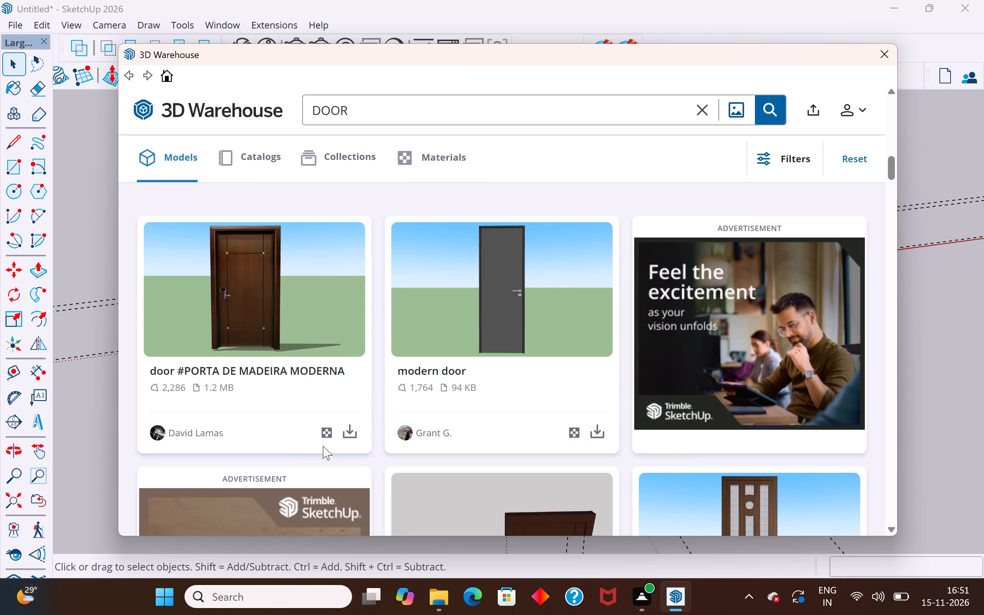
left_click(353, 432)
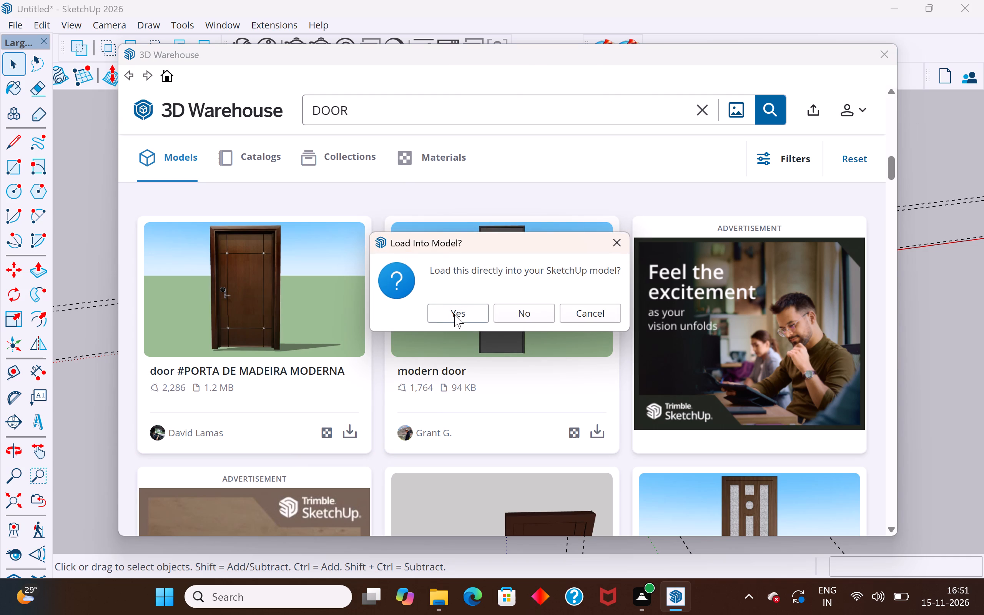
left_click(454, 314)
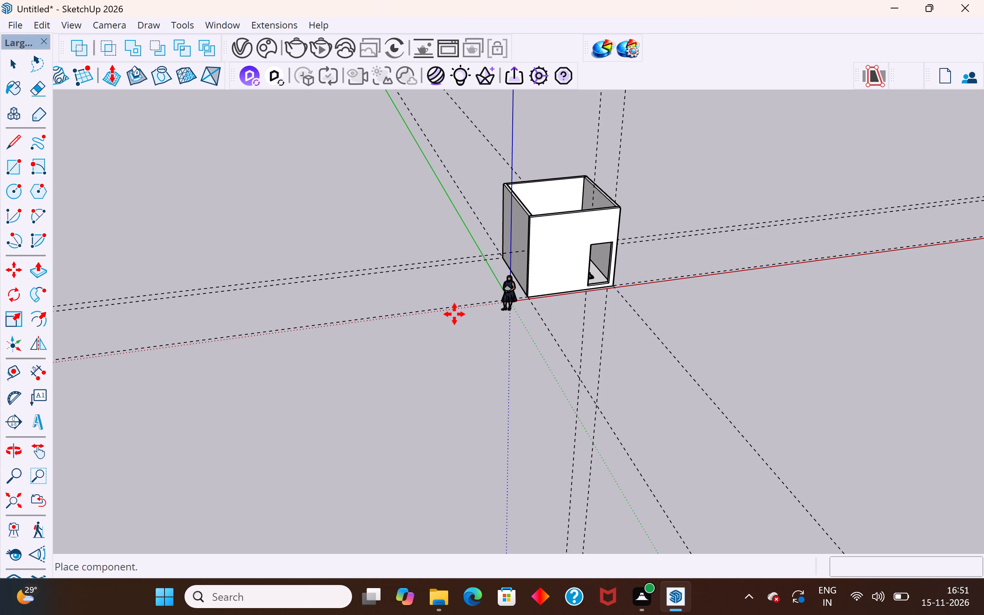
Place the loaded wooden door at the lower corner of the front wall's opening, on the side nearer the origin.
scroll(593, 292, "up", 12)
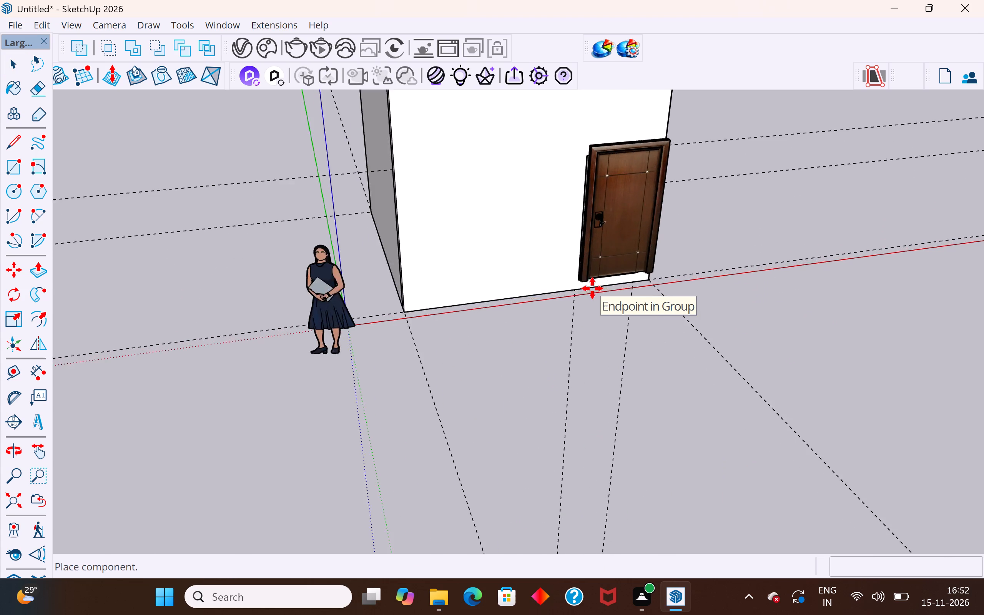
scroll(592, 288, "up", 10)
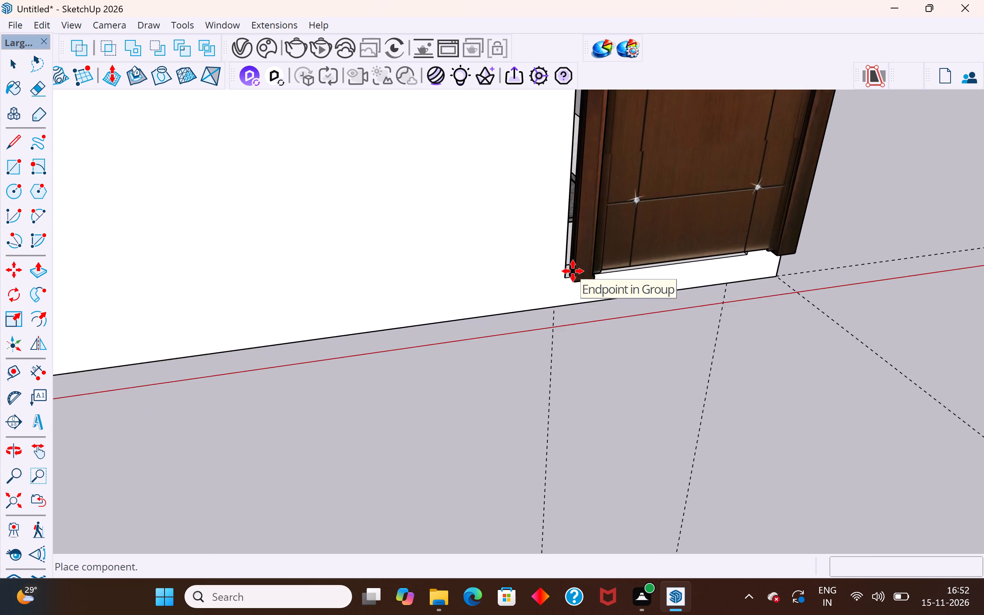
scroll(573, 271, "up", 4)
left_click(556, 272)
Move the door about 2 inches by its lower frame corner to align it with the opening's lower corner.
scroll(574, 280, "up", 5)
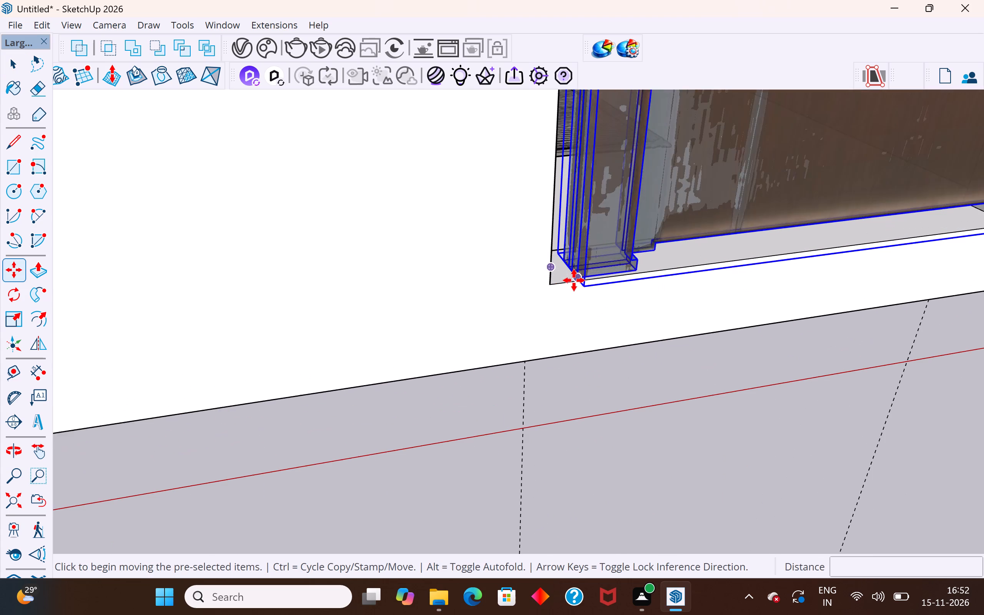
left_click(588, 294)
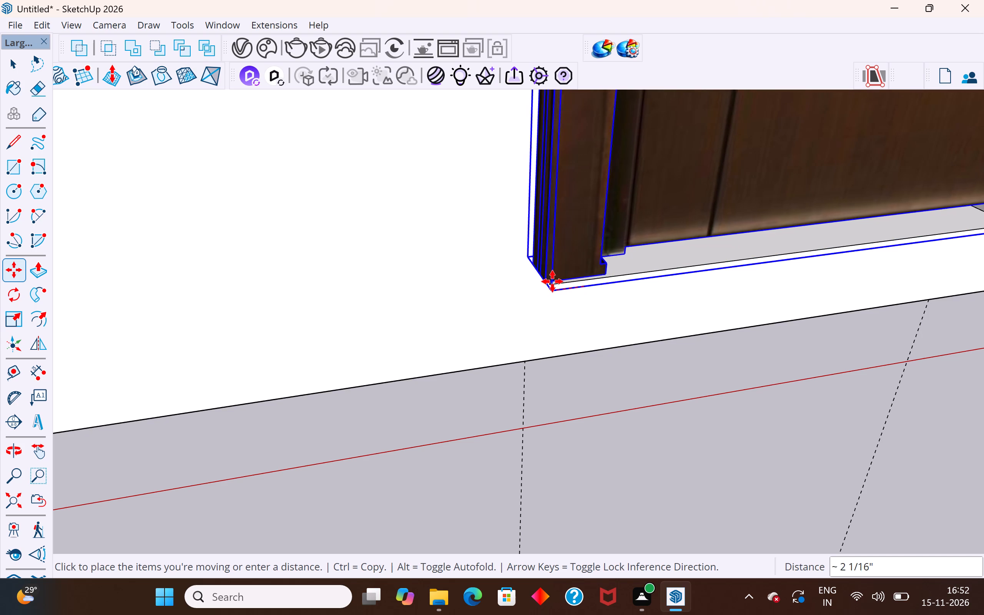
left_click(555, 279)
scroll(492, 350, "down", 8)
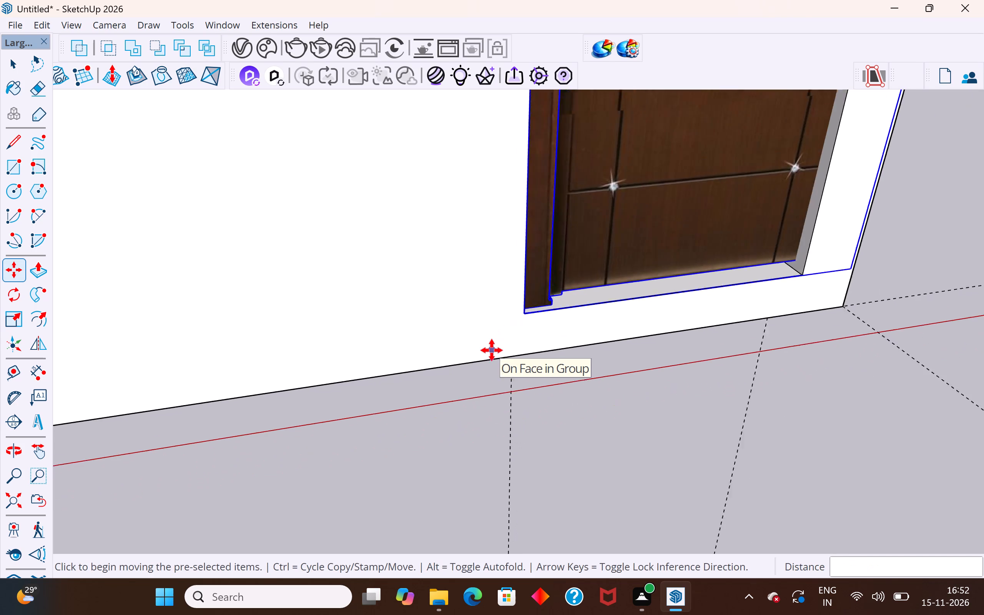
scroll(492, 350, "down", 8)
middle_click_drag(595, 359, 530, 329)
scroll(635, 505, "down", 5)
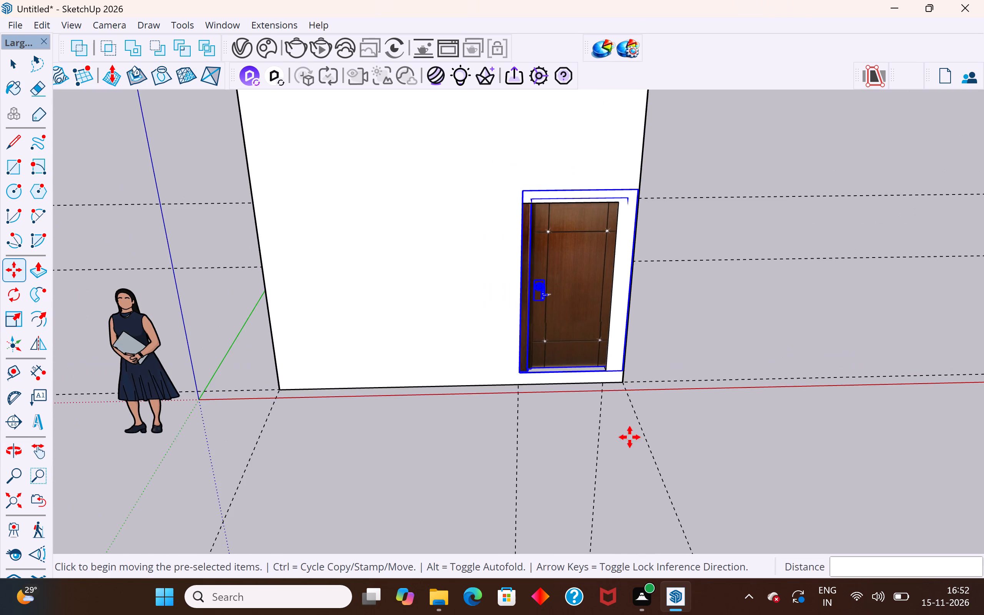
middle_click_drag(626, 410, 641, 272)
scroll(619, 449, "down", 5)
scroll(597, 203, "up", 2)
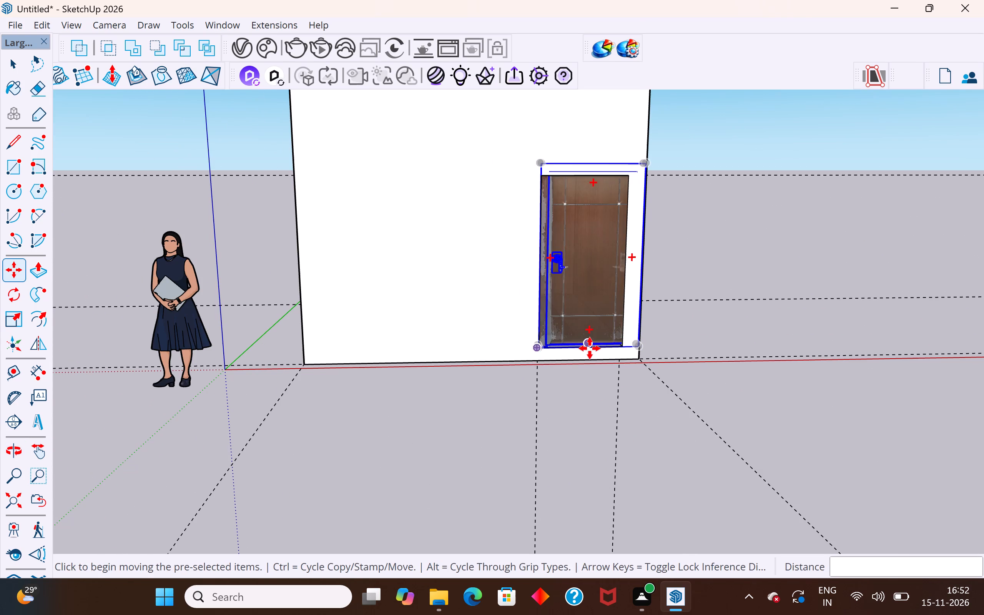
key("Escape")
key("Escape")
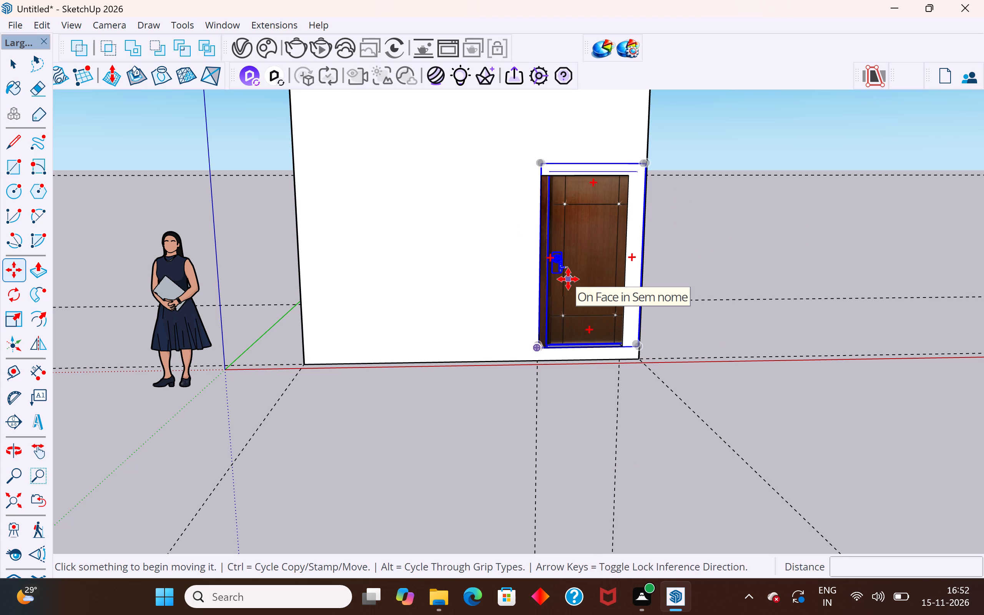
Scale the door's width along the red axis by about 0.84 to match the opening's far side edge.
type("SC")
key("space")
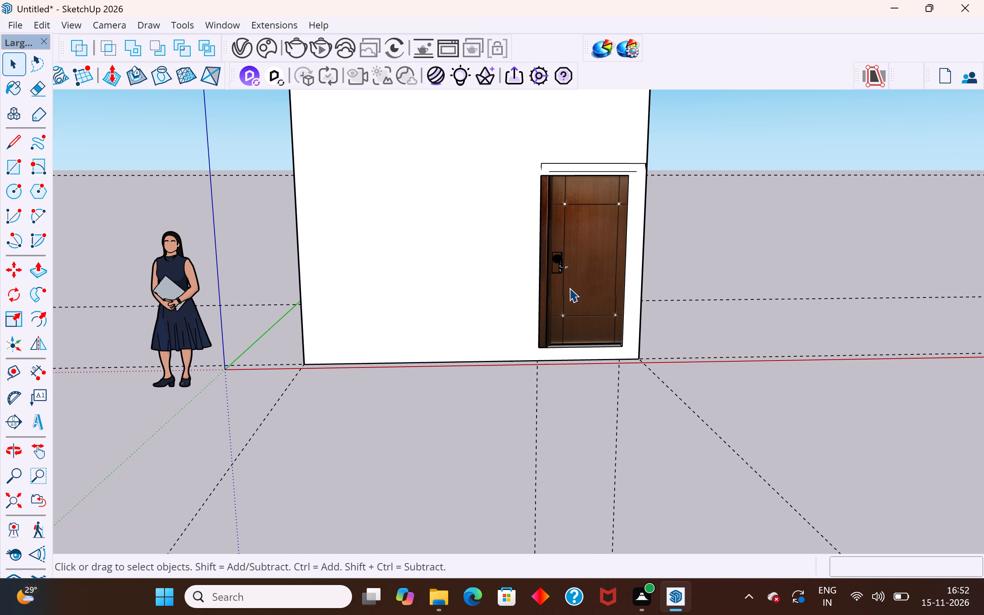
left_click(609, 278)
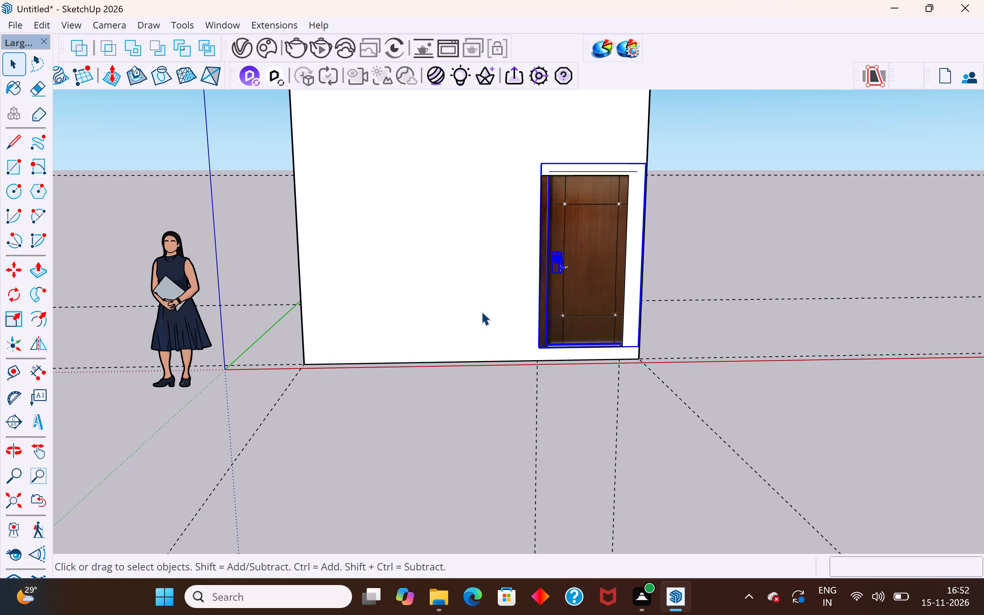
key("s")
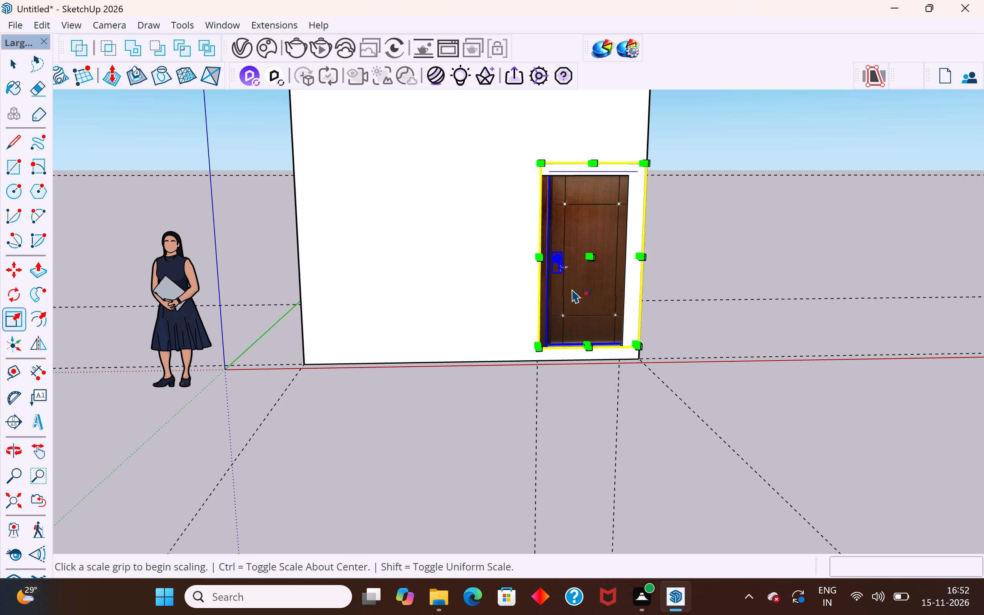
scroll(631, 250, "up", 13)
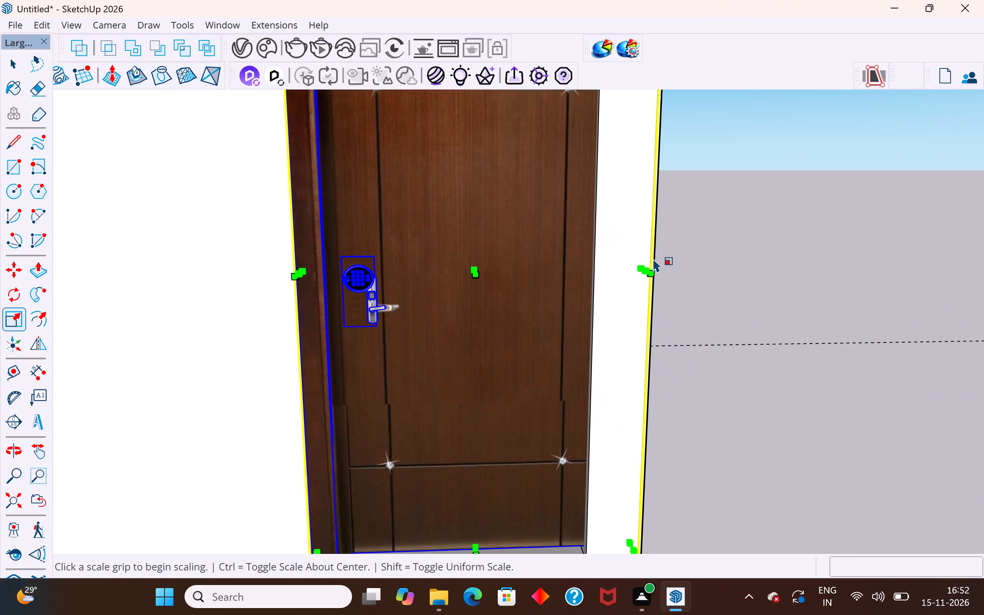
left_click(645, 272)
left_click(590, 273)
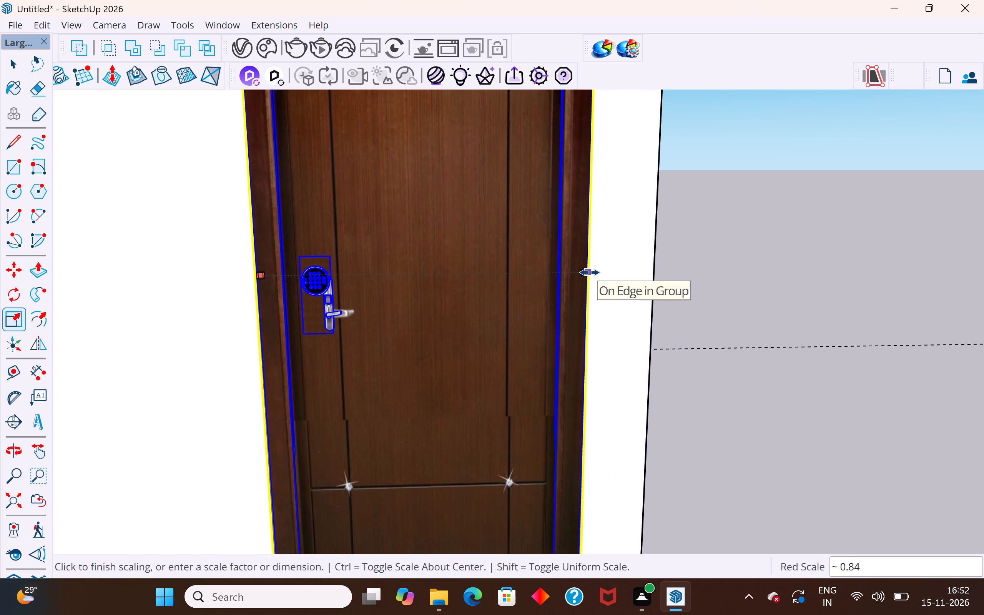
Scale the door's height down along the blue axis by about 0.94 to meet the opening's top edge, and deselect it.
scroll(576, 296, "down", 5)
scroll(524, 505, "down", 3)
middle_click_drag(499, 178, 502, 158)
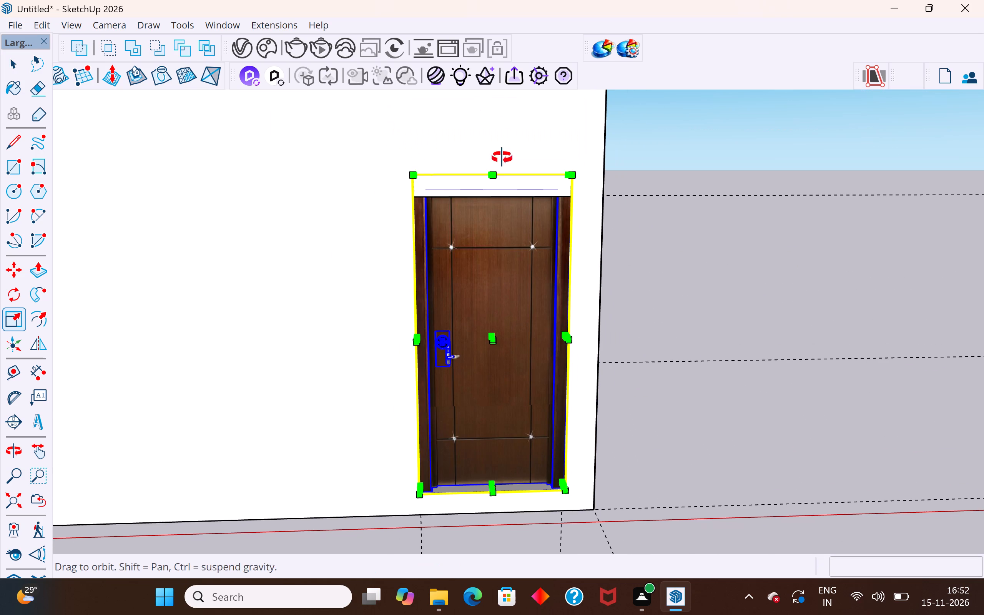
middle_click_drag(502, 158, 492, 107)
scroll(493, 580, "down", 5)
scroll(464, 432, "down", 5)
middle_click_drag(477, 414, 483, 319)
scroll(458, 189, "up", 8)
scroll(504, 255, "up", 1)
middle_click_drag(509, 279, 509, 466)
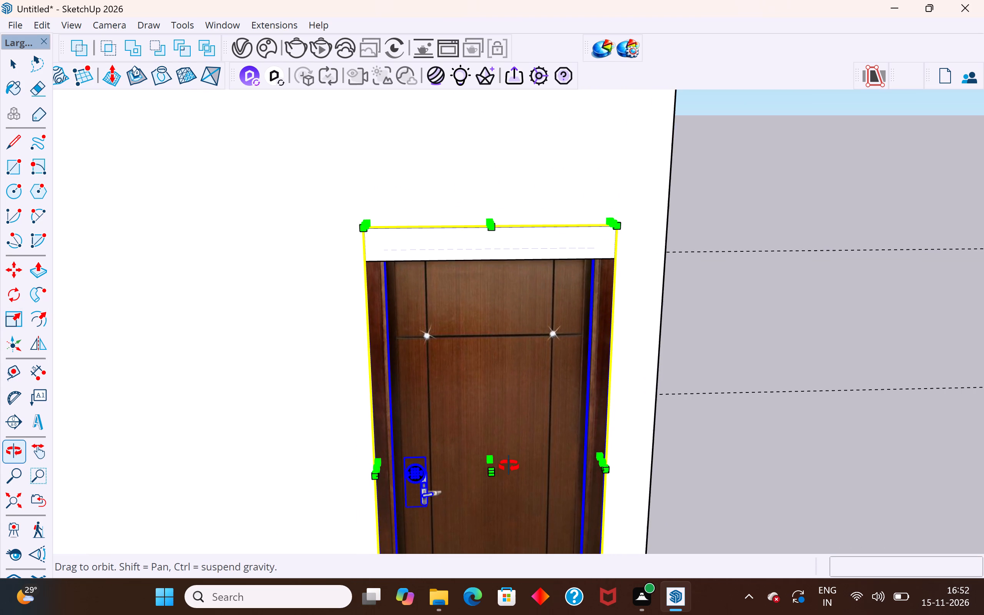
middle_click_drag(509, 466, 625, 489)
scroll(516, 231, "up", 3)
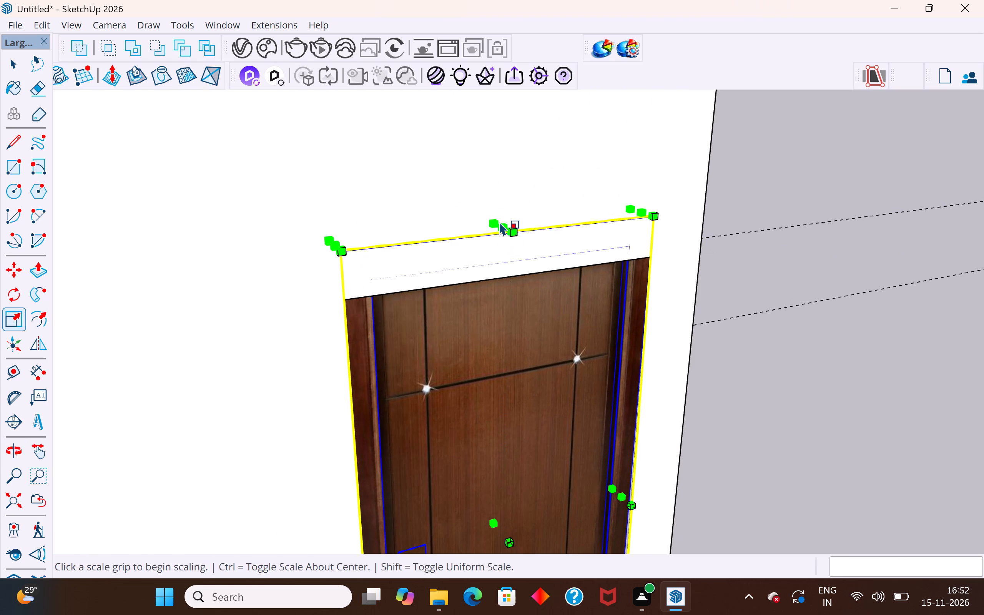
left_click(501, 226)
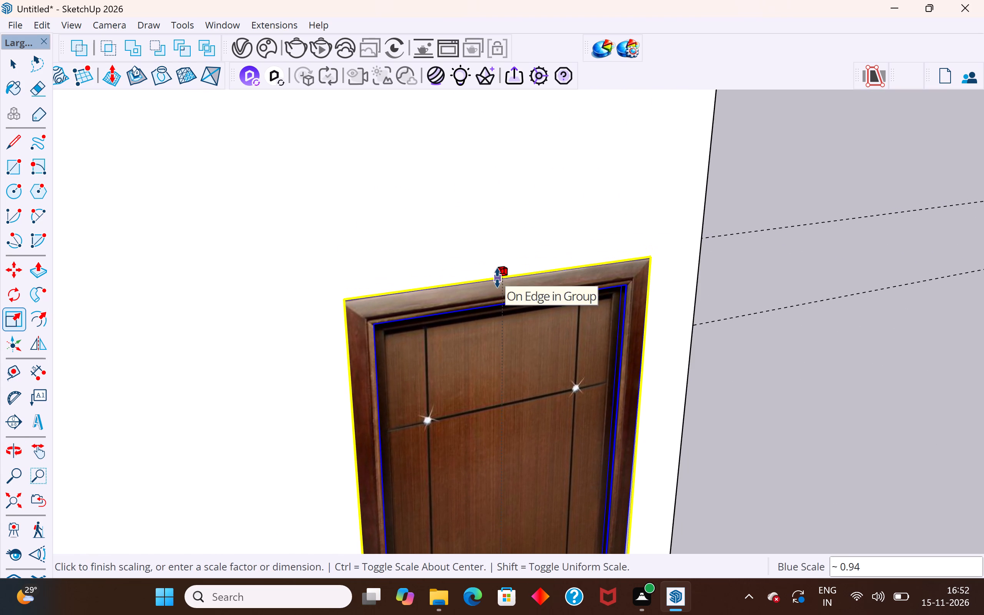
left_click(497, 278)
scroll(417, 383, "down", 15)
middle_click_drag(453, 489, 414, 369)
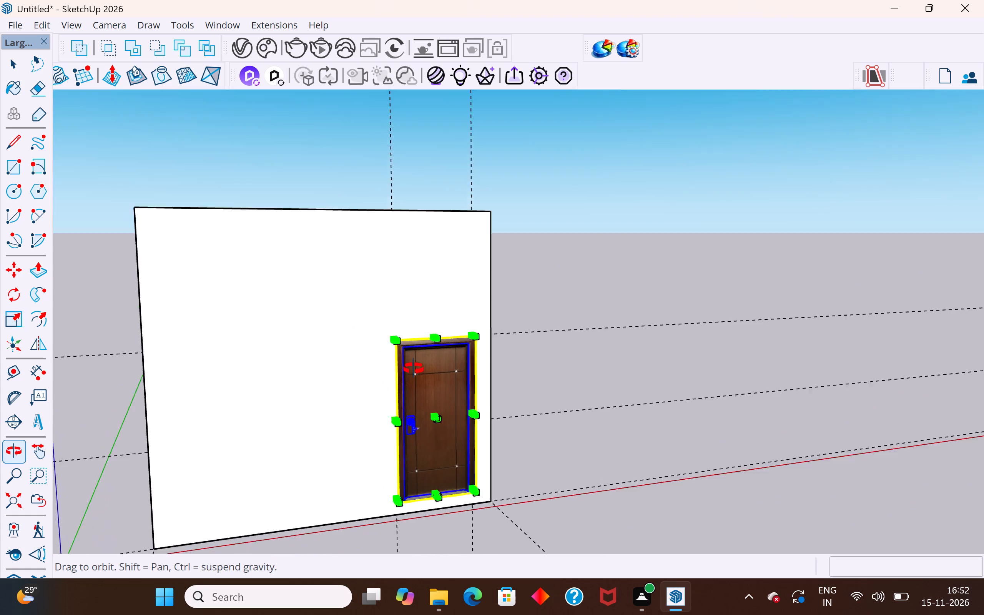
middle_click_drag(414, 369, 447, 437)
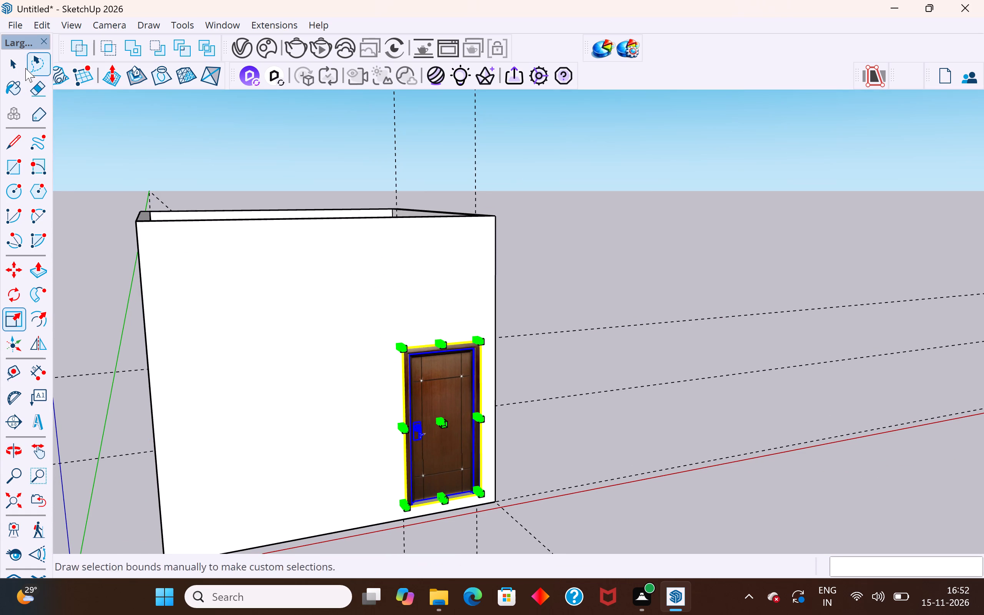
left_click(15, 56)
left_click(188, 109)
Examine the fitted door and the walled room from the front, the sides and above.
scroll(544, 219, "down", 5)
middle_click_drag(458, 426, 284, 450)
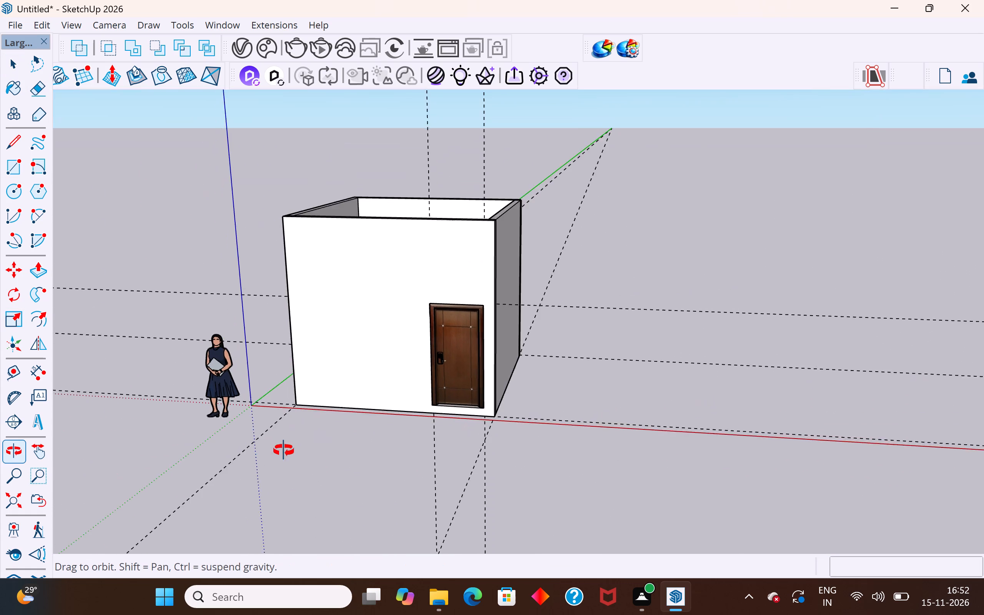
middle_click_drag(284, 450, 412, 362)
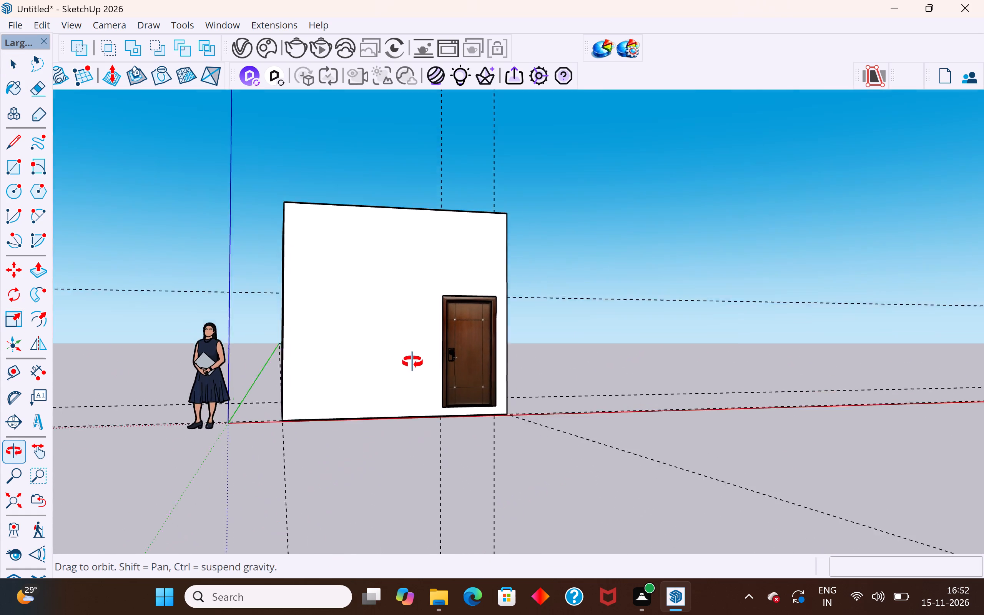
middle_click_drag(412, 362, 537, 469)
scroll(558, 356, "down", 2)
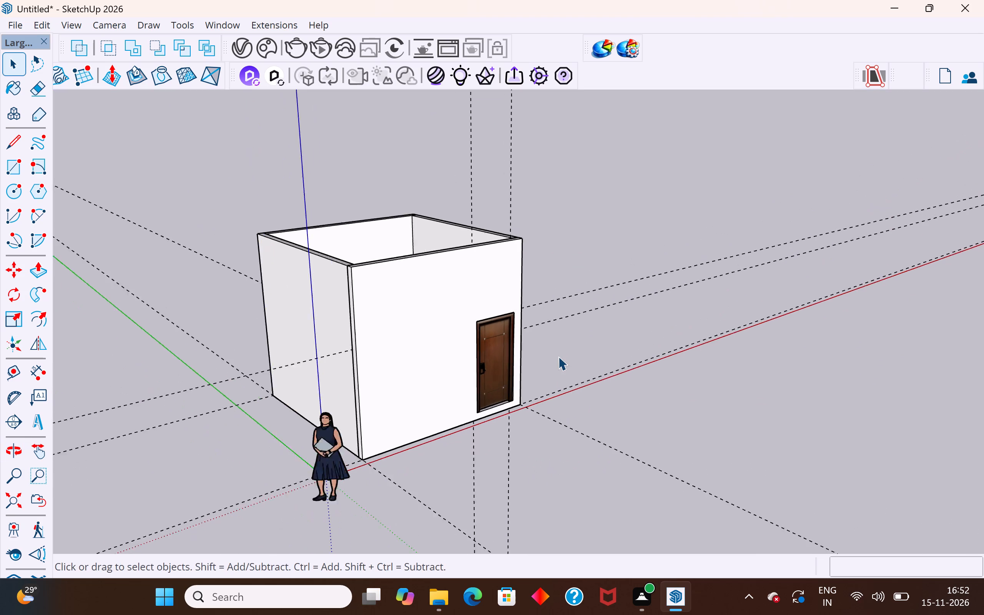
scroll(558, 356, "down", 2)
middle_click_drag(551, 400, 850, 461)
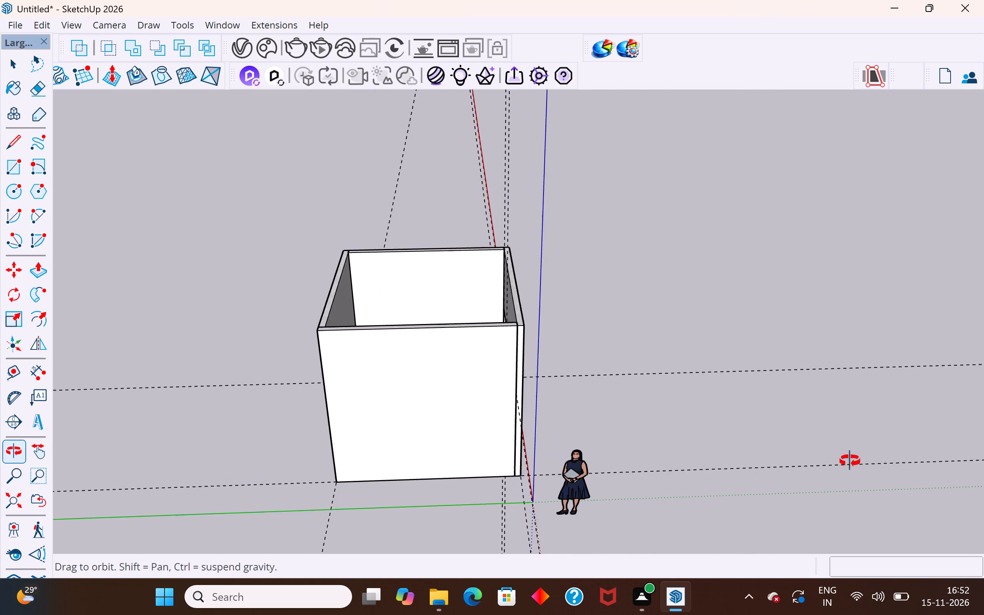
middle_click_drag(850, 461, 487, 499)
middle_click_drag(532, 413, 642, 398)
scroll(434, 312, "down", 3)
middle_click_drag(470, 434, 625, 422)
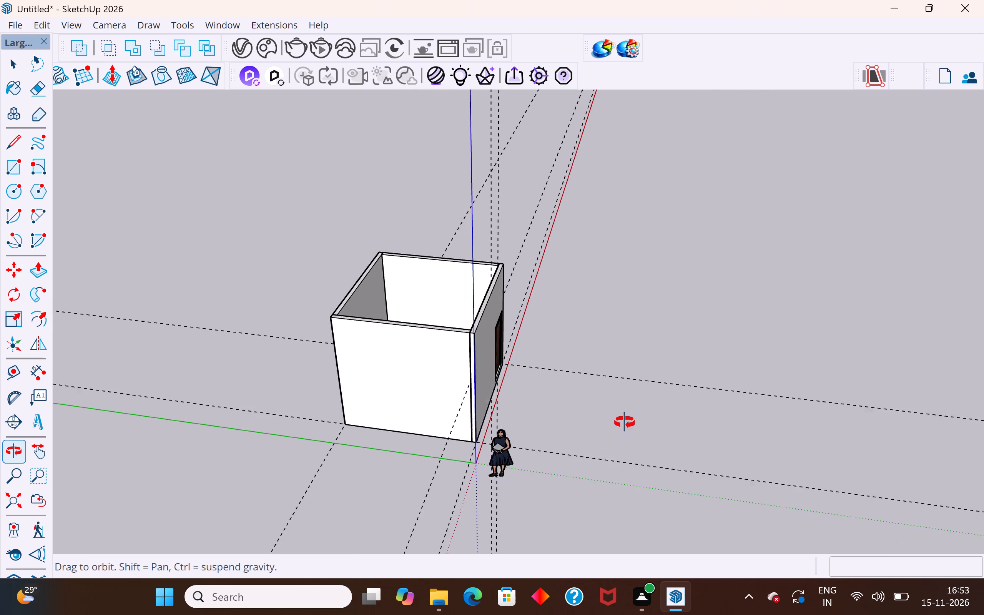
middle_click_drag(625, 422, 210, 403)
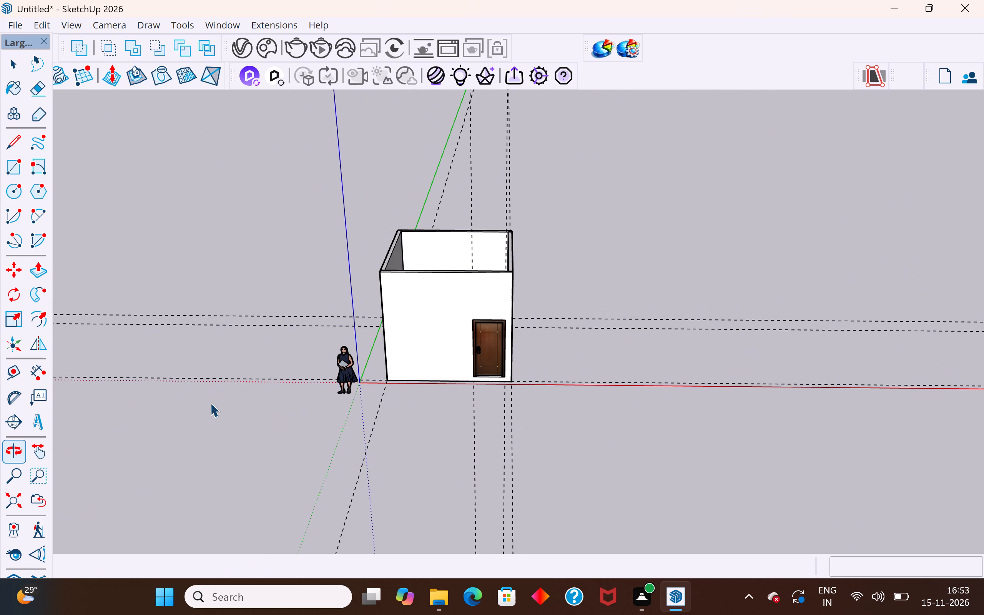
scroll(485, 355, "up", 3)
middle_click_drag(536, 367, 527, 372)
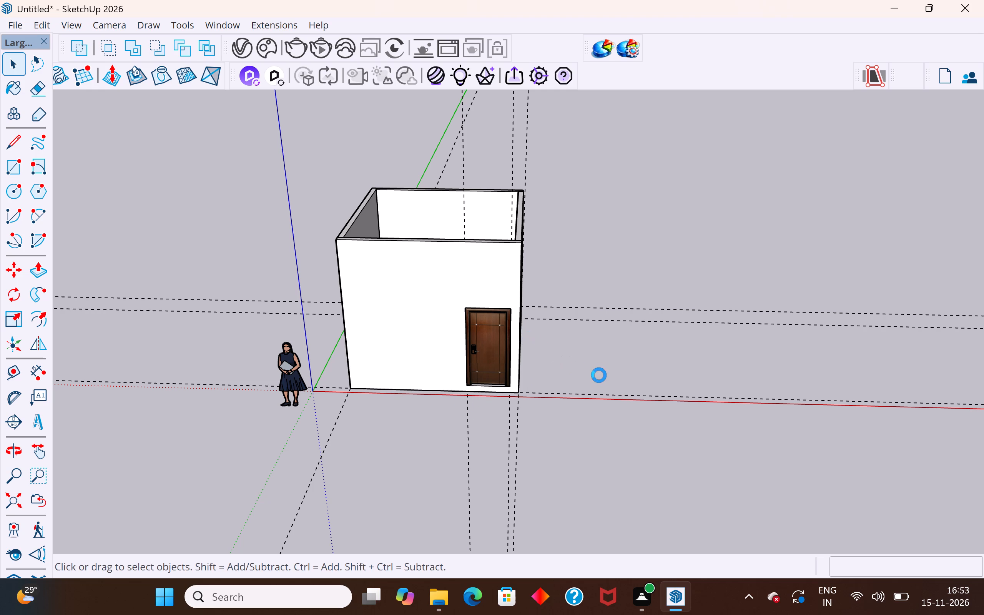
scroll(599, 375, "up", 1)
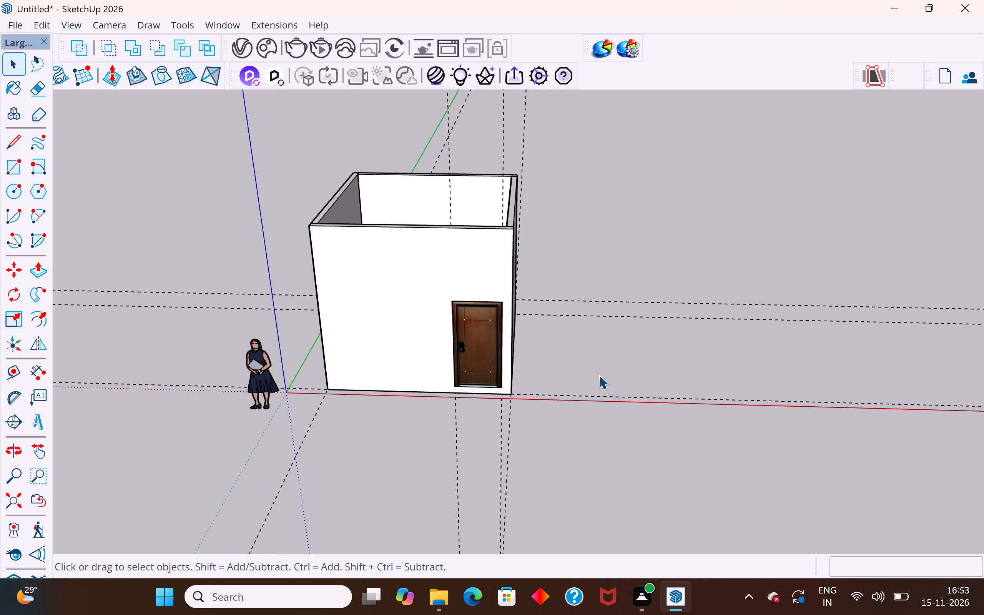
Delete all construction guides around the room.
scroll(599, 375, "up", 1)
middle_click_drag(654, 382, 472, 280)
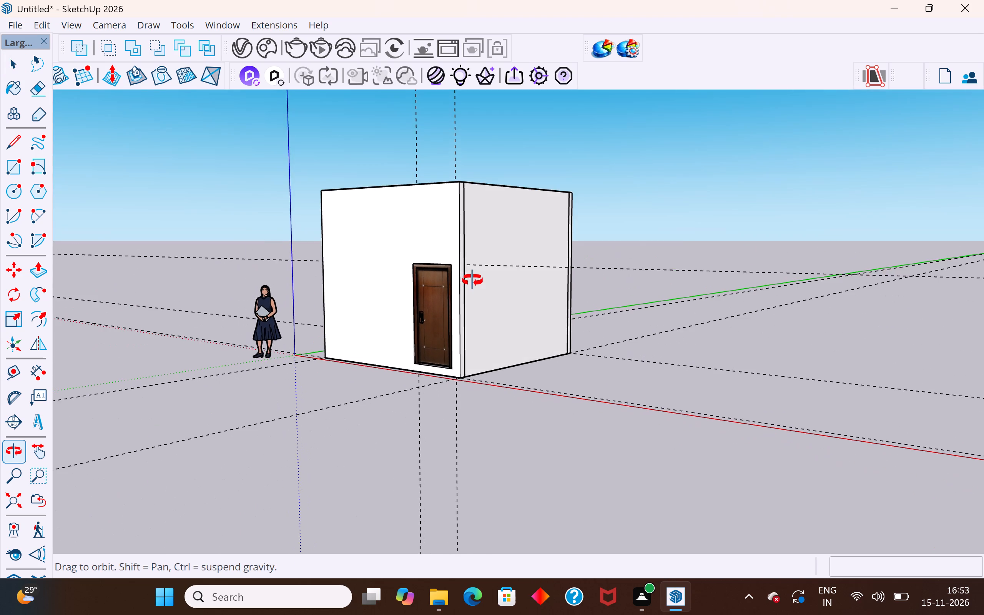
middle_click_drag(472, 280, 662, 405)
scroll(493, 300, "up", 1)
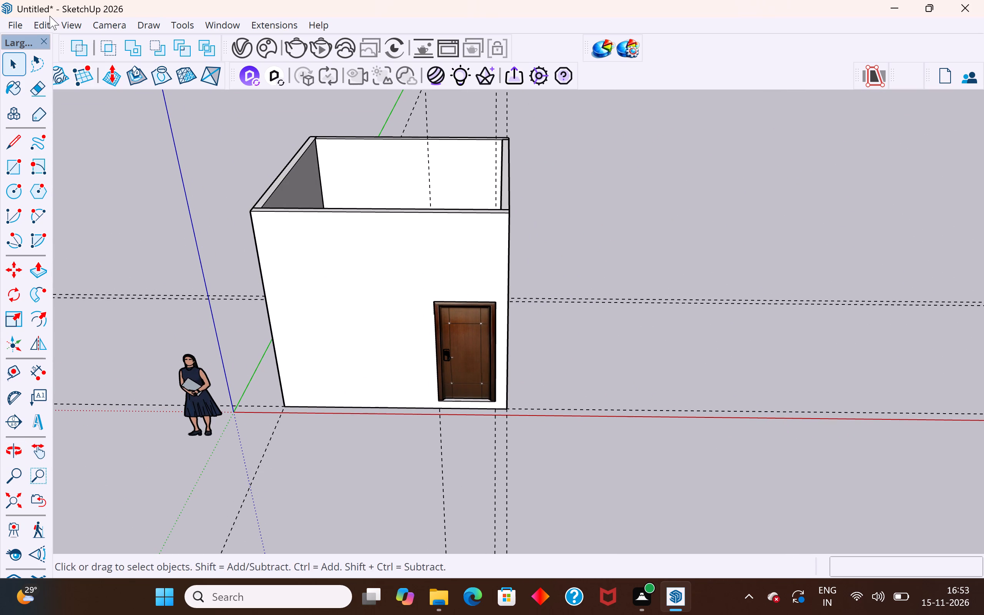
left_click(38, 26)
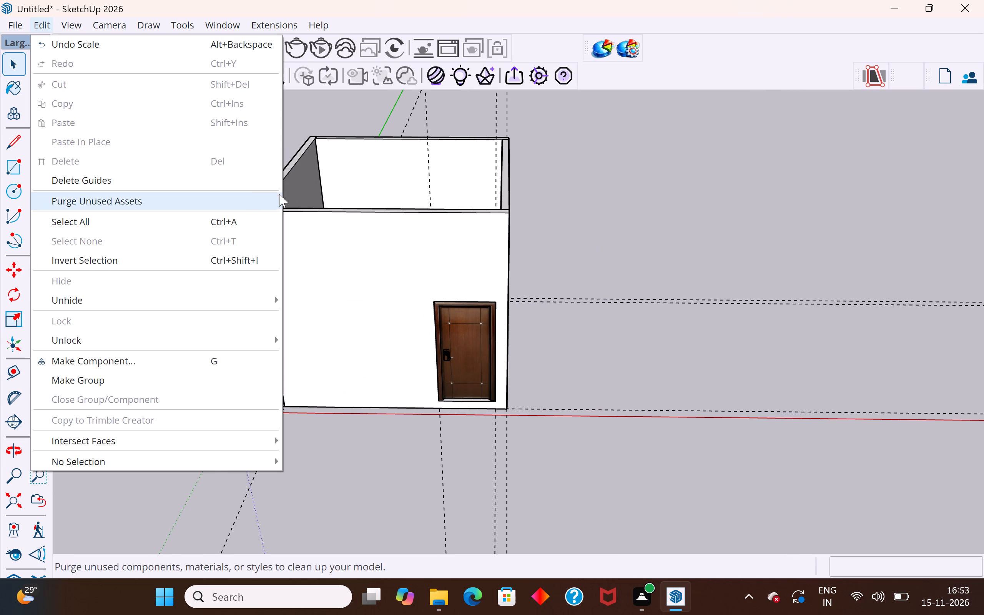
left_click(238, 181)
Examine the door in the front wall and the furnished interior from the front, the side and above.
scroll(509, 376, "up", 6)
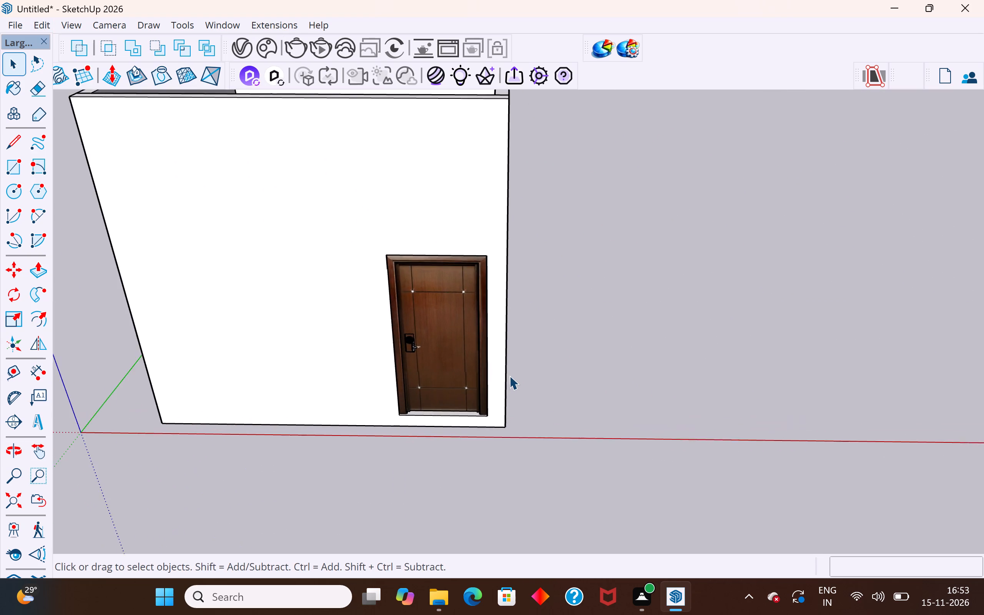
scroll(509, 376, "down", 13)
middle_click_drag(500, 398, 713, 244)
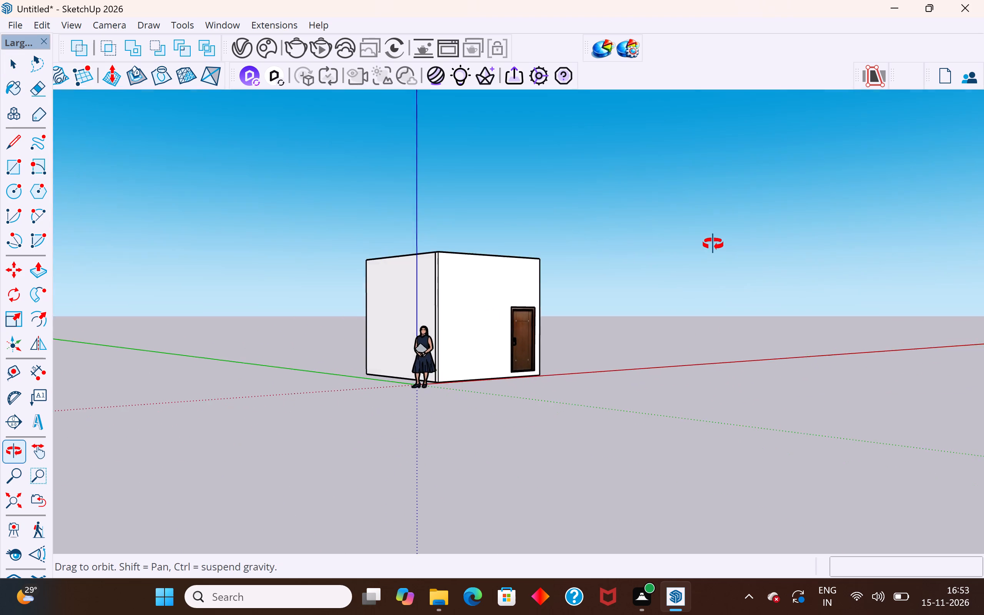
middle_click_drag(713, 244, 464, 428)
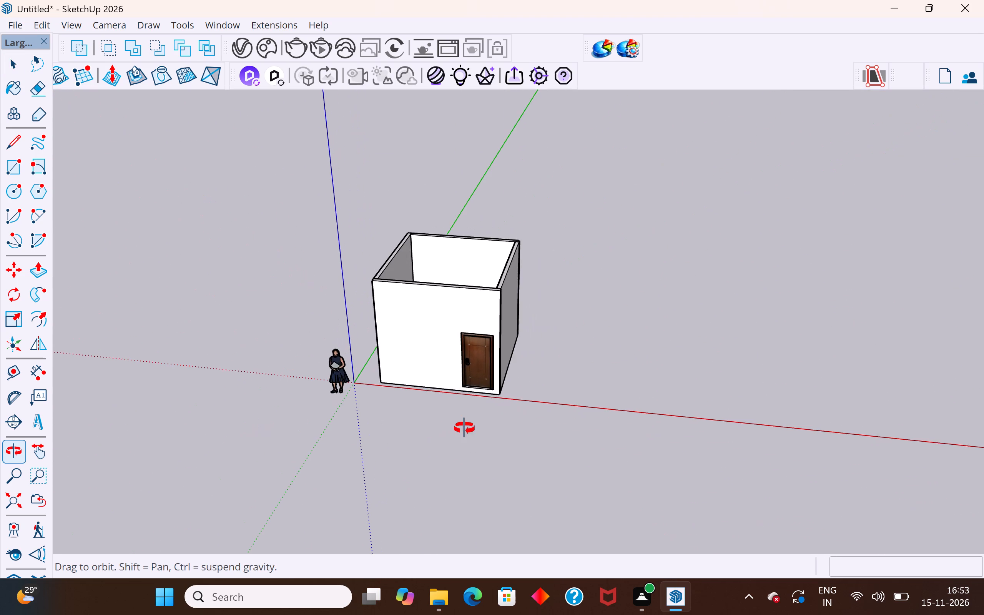
middle_click_drag(464, 428, 508, 416)
scroll(463, 348, "up", 4)
middle_click_drag(453, 389, 462, 327)
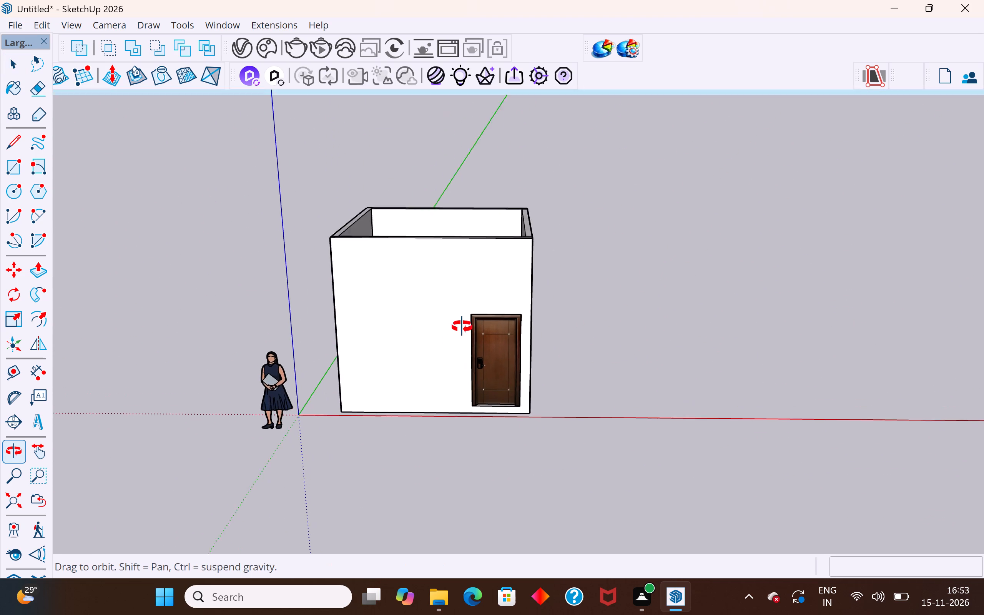
middle_click_drag(462, 327, 489, 224)
scroll(458, 386, "up", 3)
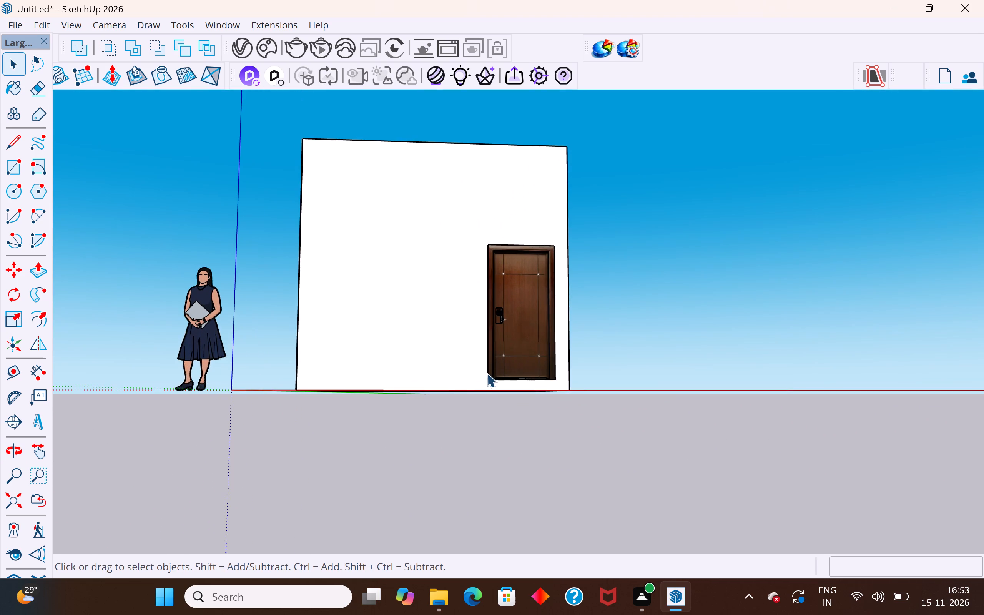
middle_click_drag(487, 374, 448, 489)
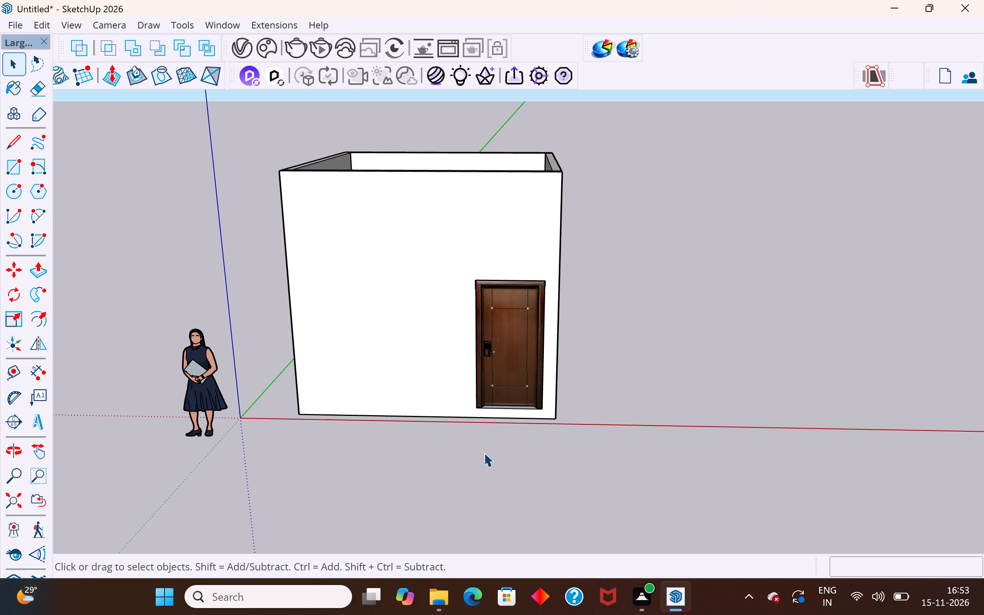
middle_click_drag(332, 447, 345, 474)
middle_click_drag(345, 474, 326, 614)
scroll(364, 469, "down", 4)
middle_click_drag(419, 447, 444, 512)
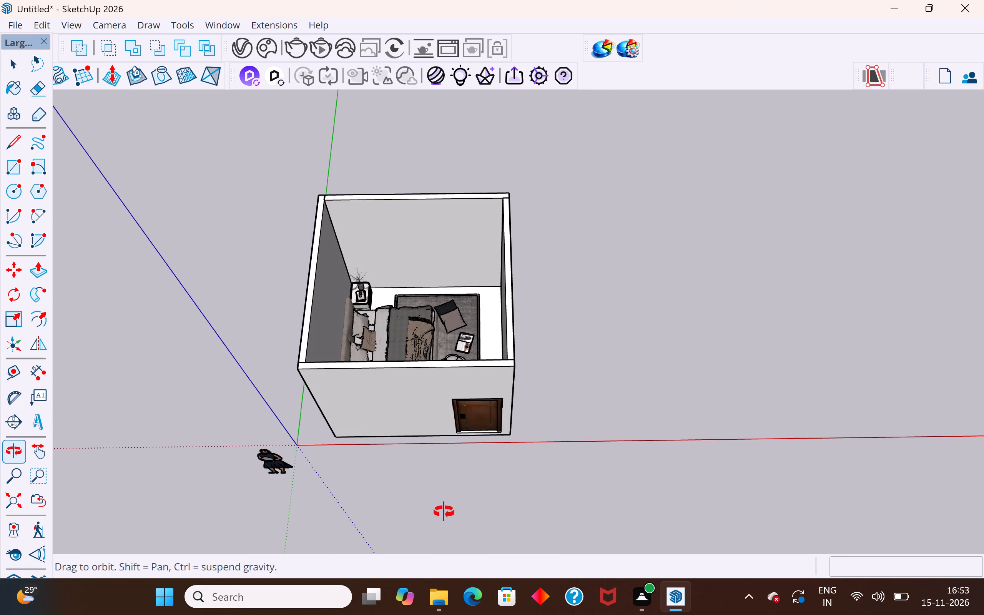
middle_click_drag(444, 512, 416, 515)
Rotate the whole furnished room with its door by about 182.4 degrees around the front wall's lower corner beside the door, then deselect it.
left_click_drag(574, 163, 367, 471)
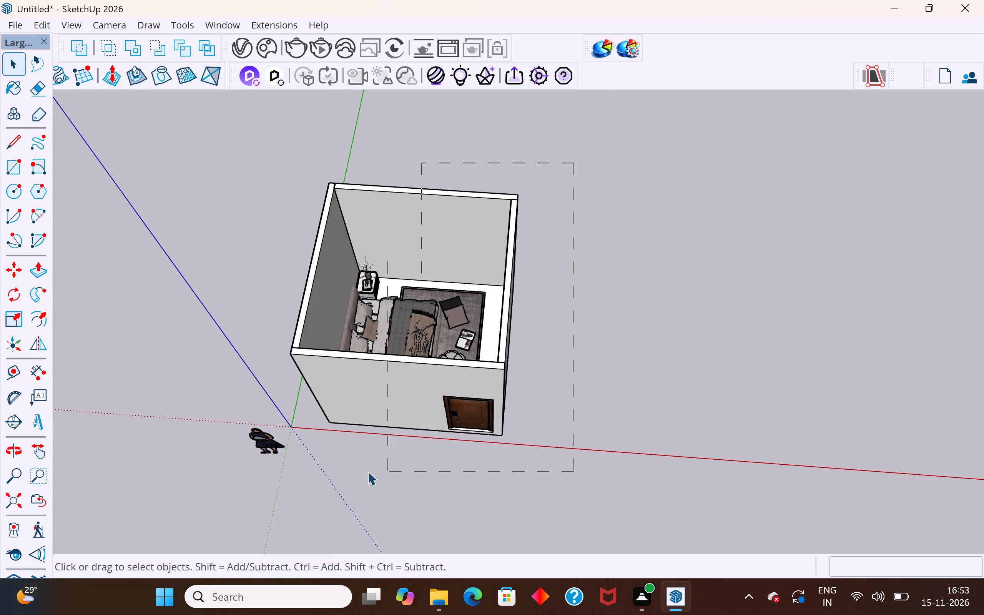
left_click_drag(367, 471, 289, 465)
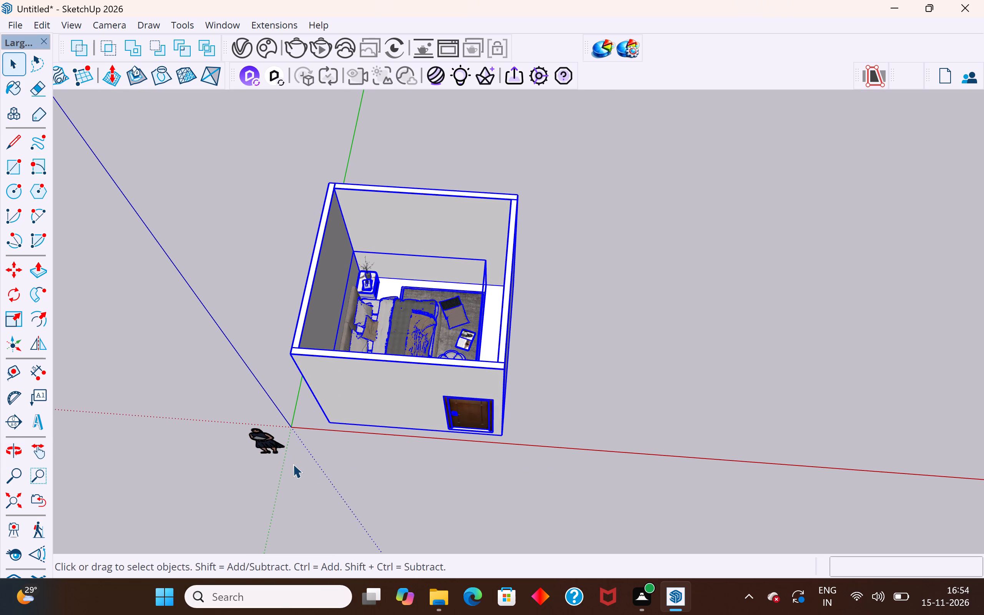
left_click(12, 289)
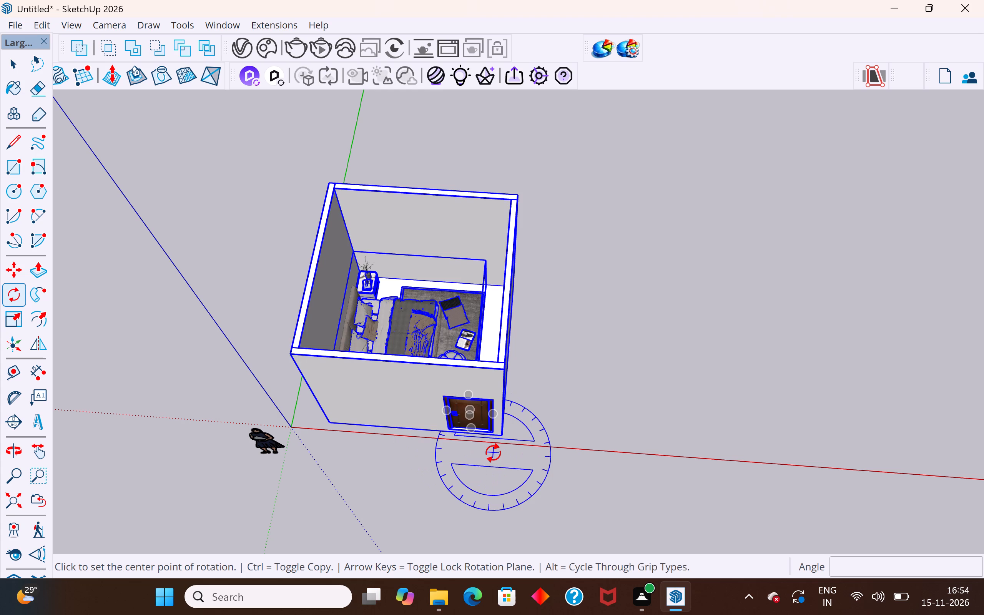
left_click(502, 442)
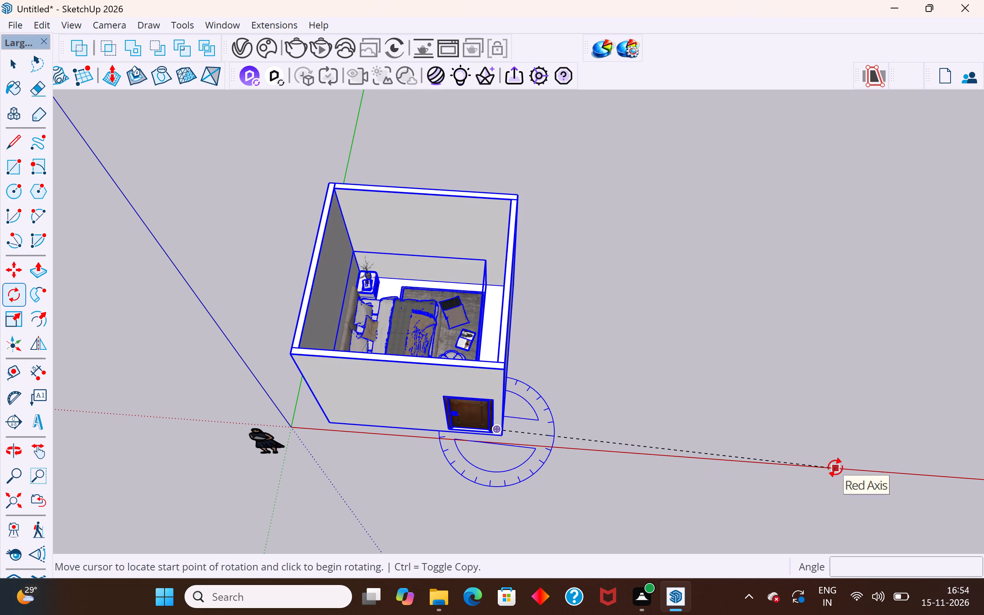
left_click(835, 467)
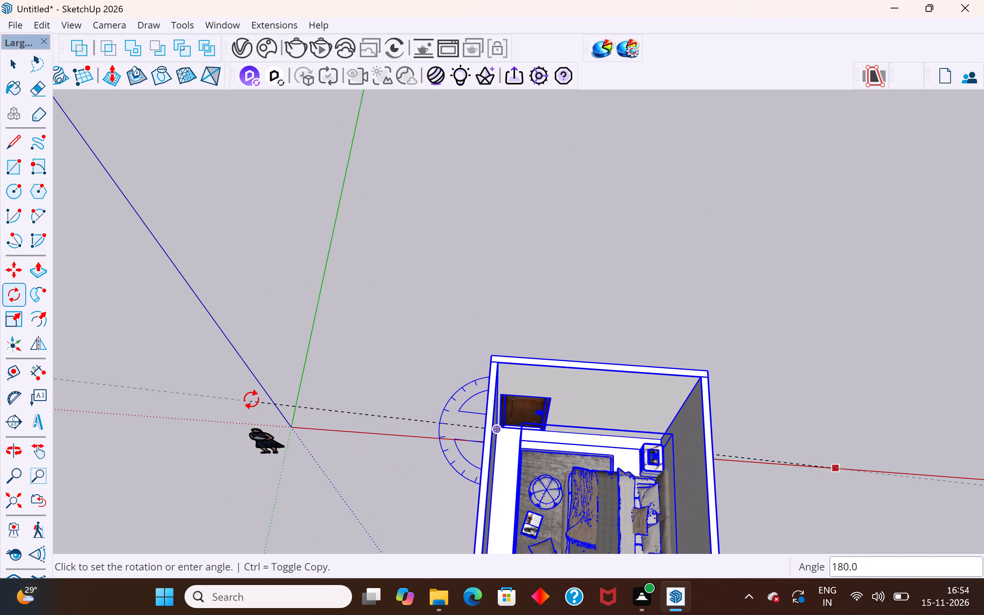
scroll(260, 446, "down", 4)
middle_click_drag(278, 448, 346, 450)
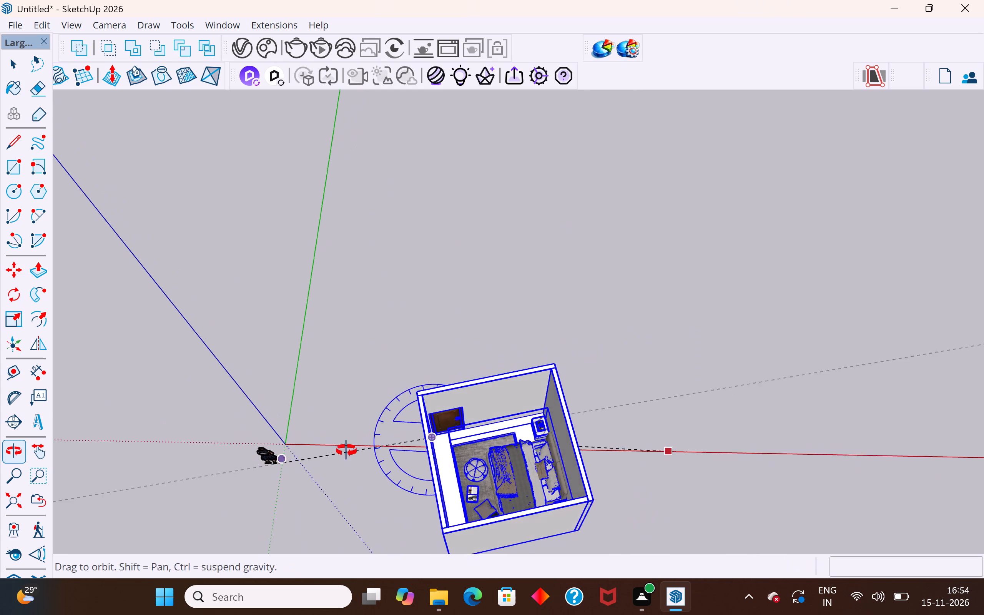
middle_click_drag(346, 450, 662, 388)
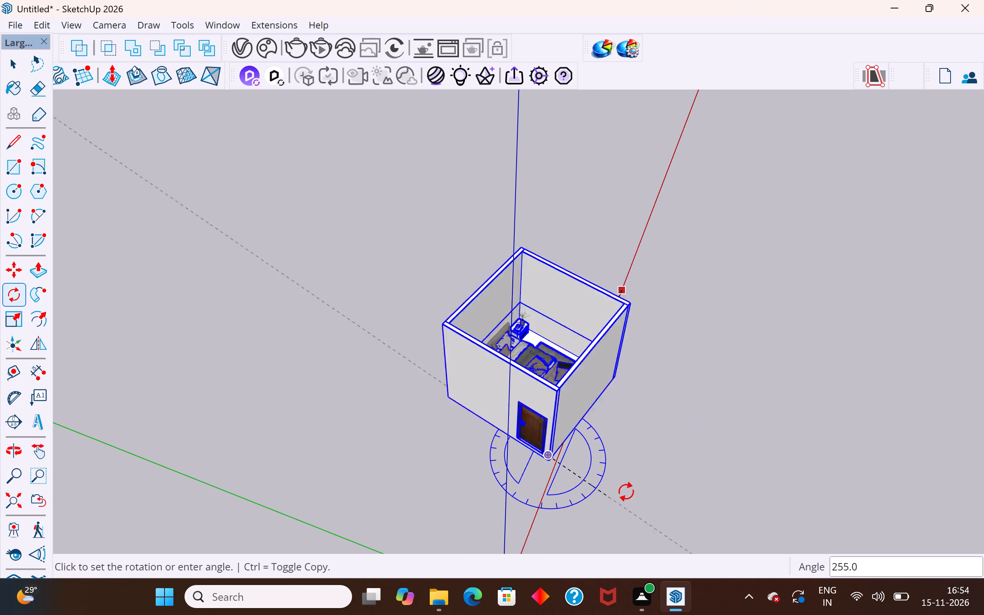
left_click(515, 536)
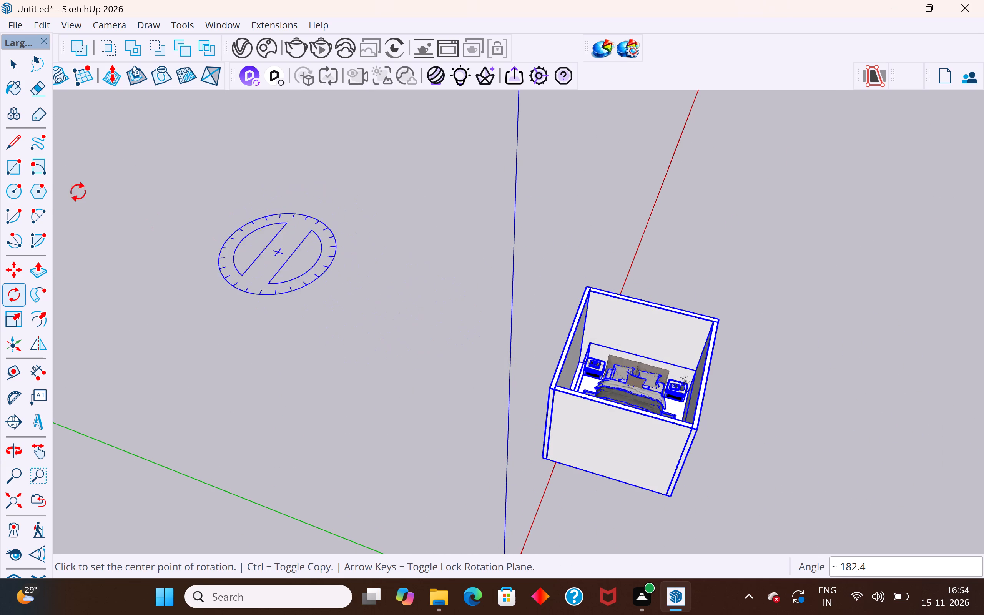
left_click(7, 63)
left_click(366, 340)
left_click(611, 446)
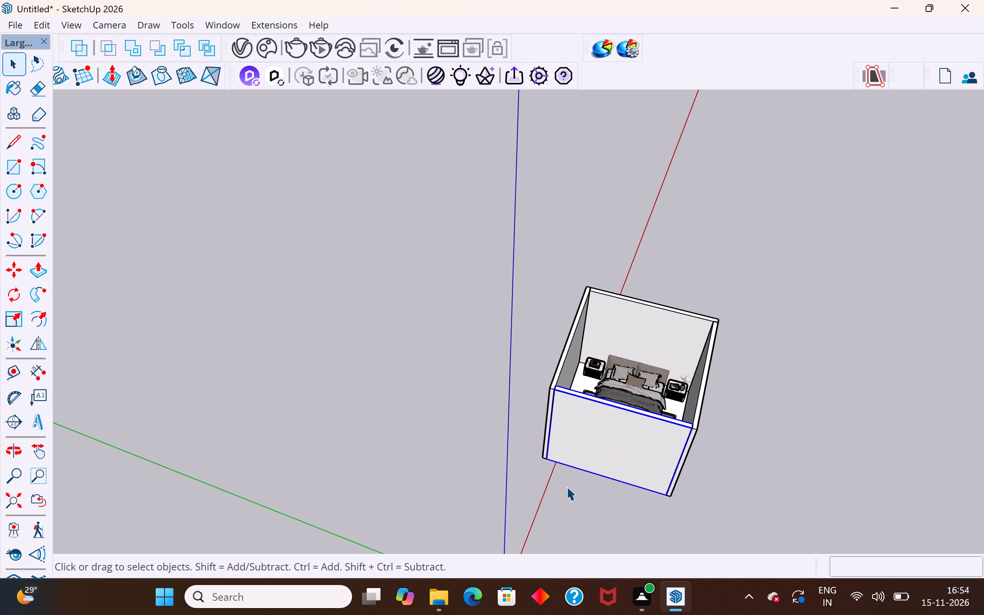
Move the whole furnished room with its door about 45' 7 1/2" along the red axis, away from the origin.
scroll(567, 487, "up", 4)
scroll(549, 475, "down", 6)
middle_click_drag(665, 463, 234, 277)
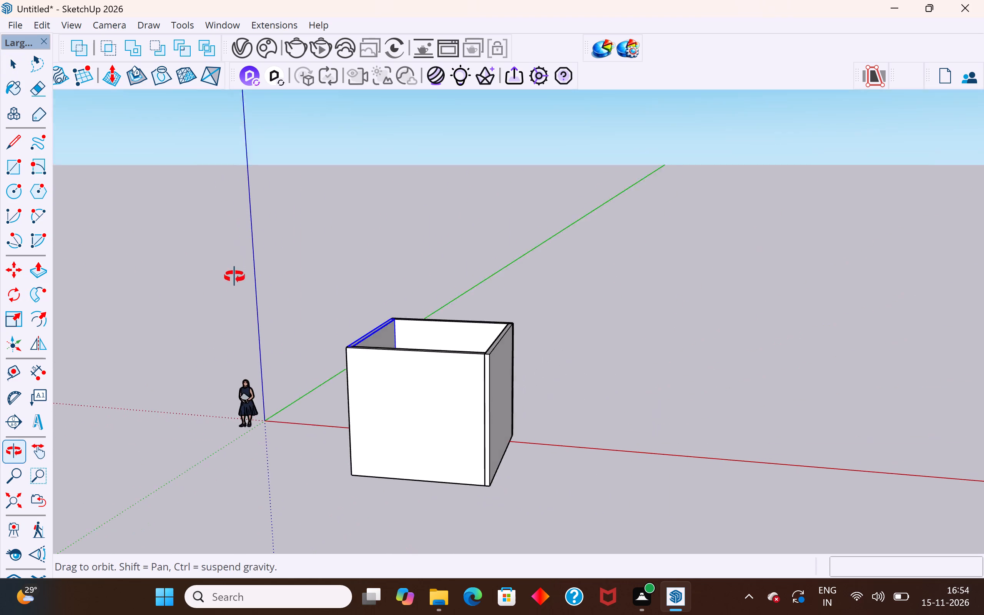
middle_click_drag(234, 277, 366, 505)
scroll(357, 372, "down", 5)
scroll(502, 478, "up", 1)
middle_click_drag(497, 478, 374, 311)
left_click_drag(540, 279, 311, 514)
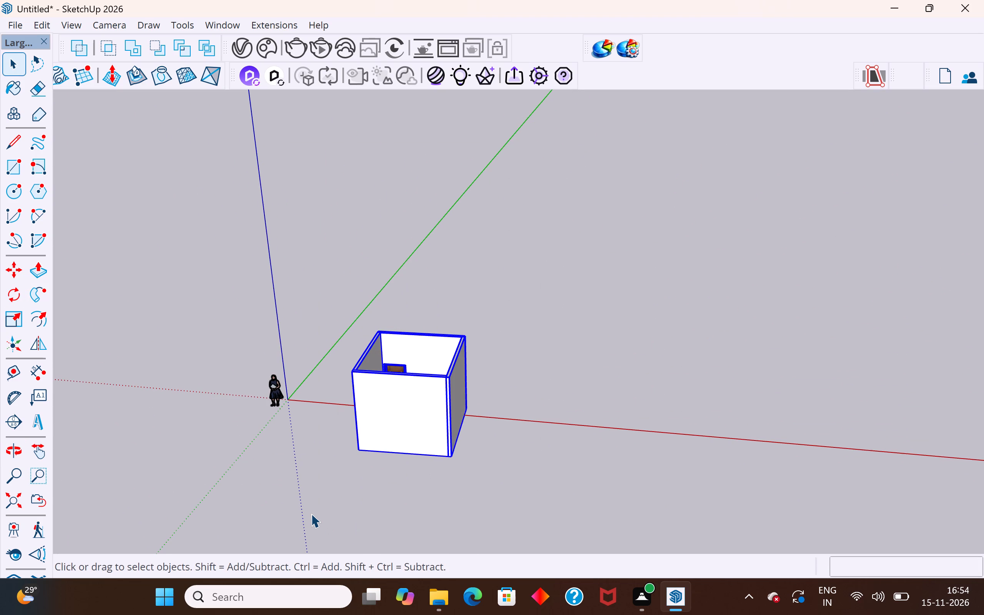
key("m")
left_click(362, 454)
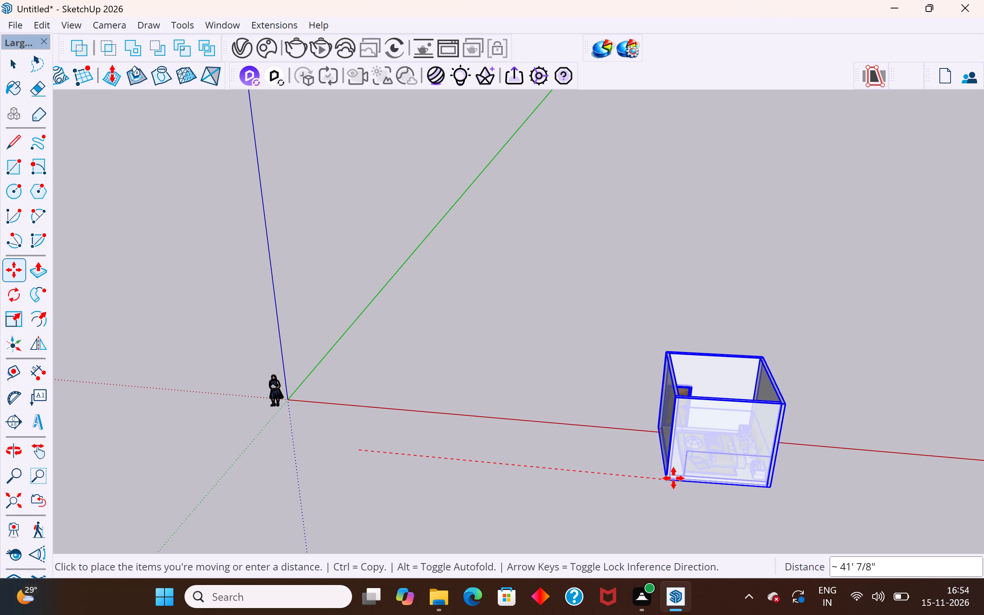
left_click(703, 484)
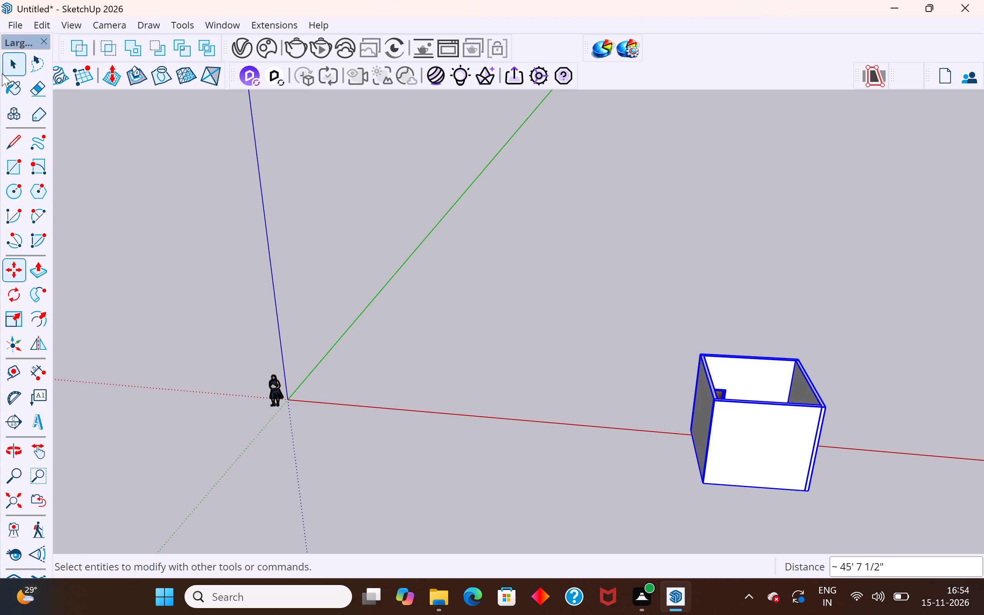
left_click(19, 71)
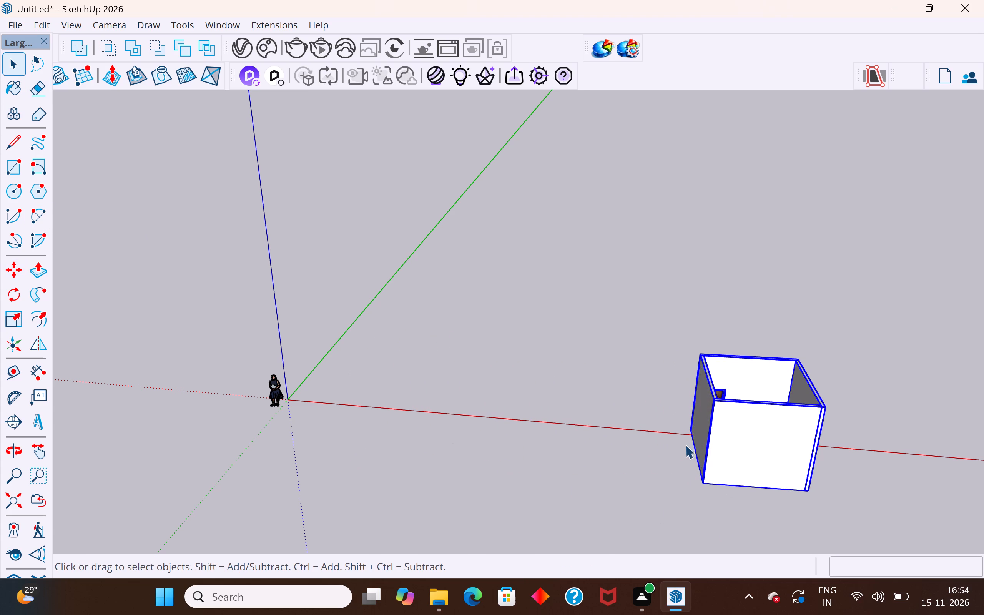
Hide the bedroom furniture component inside the room, leaving the walls, floor and door.
scroll(660, 371, "down", 4)
middle_click_drag(687, 438, 736, 431)
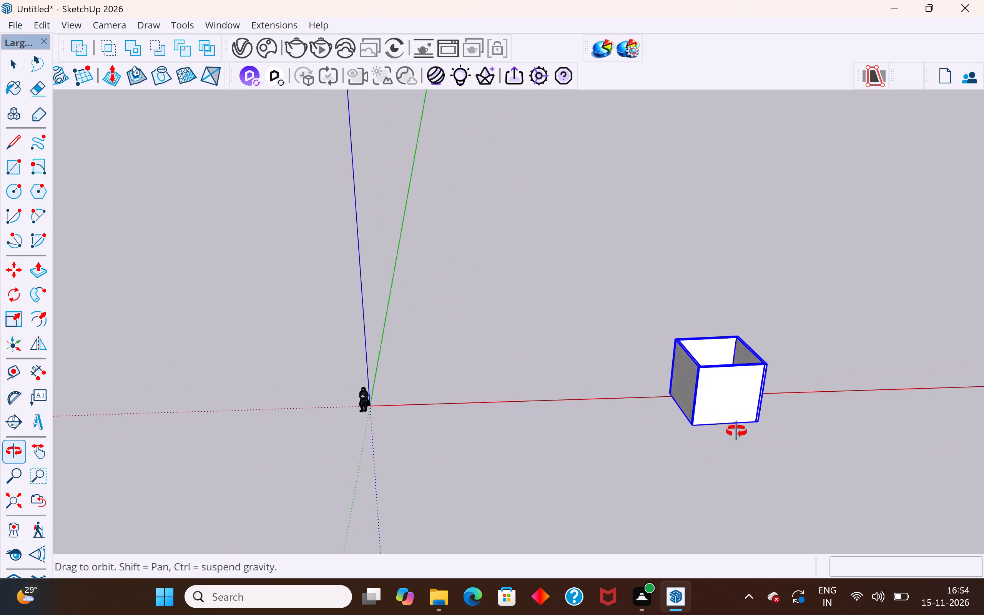
middle_click_drag(736, 431, 714, 430)
scroll(704, 414, "up", 3)
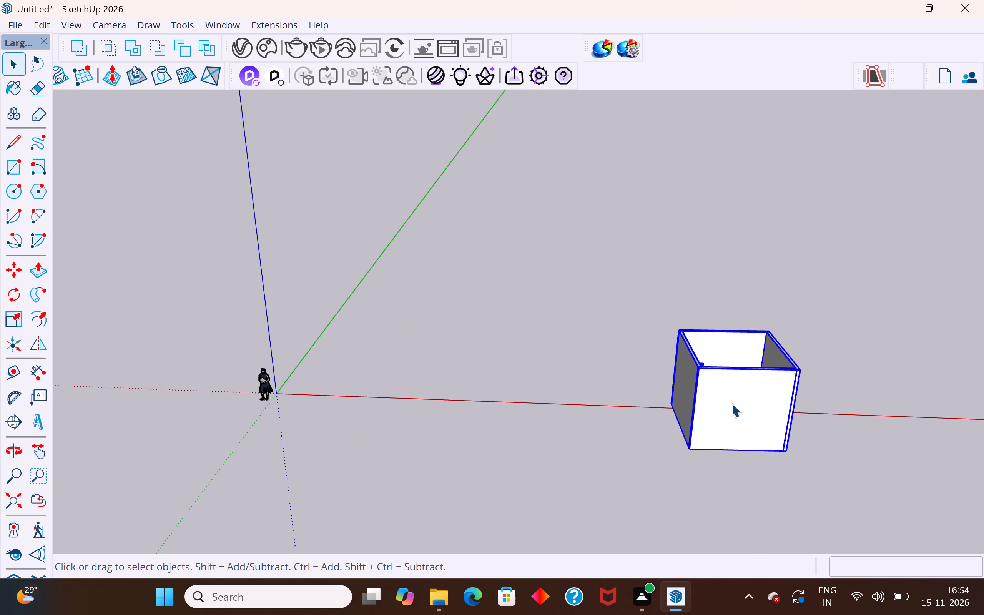
scroll(694, 387, "down", 2)
middle_click_drag(730, 411, 708, 517)
scroll(705, 392, "up", 2)
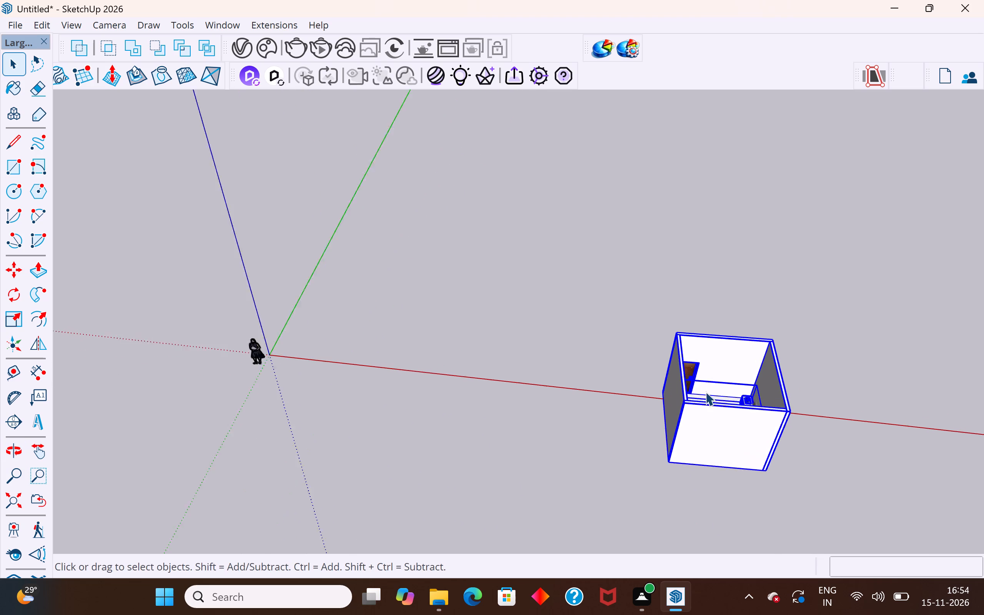
scroll(705, 392, "up", 2)
middle_click_drag(710, 418, 711, 539)
left_click(718, 412)
right_click(718, 412)
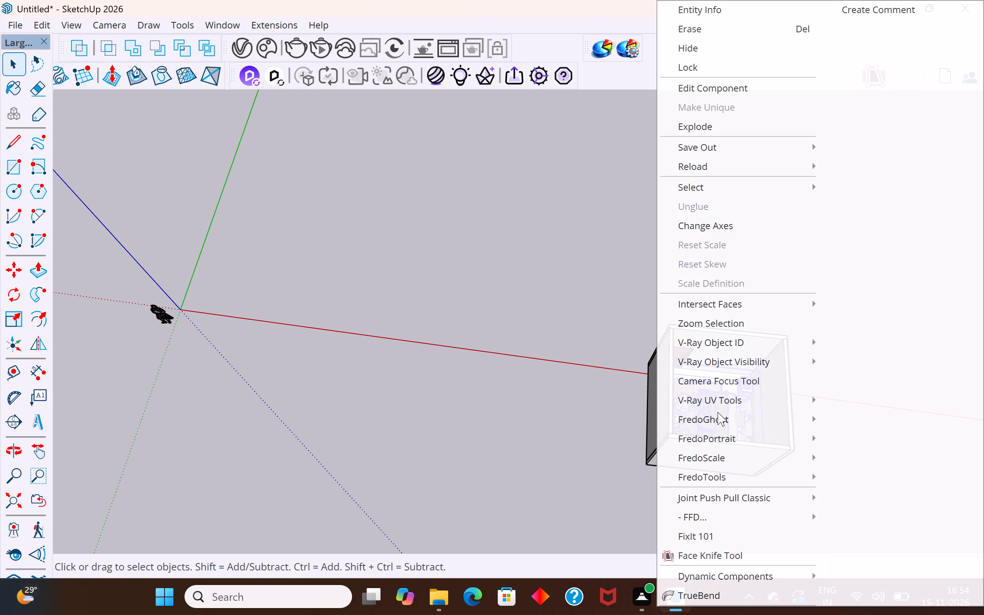
left_click(723, 47)
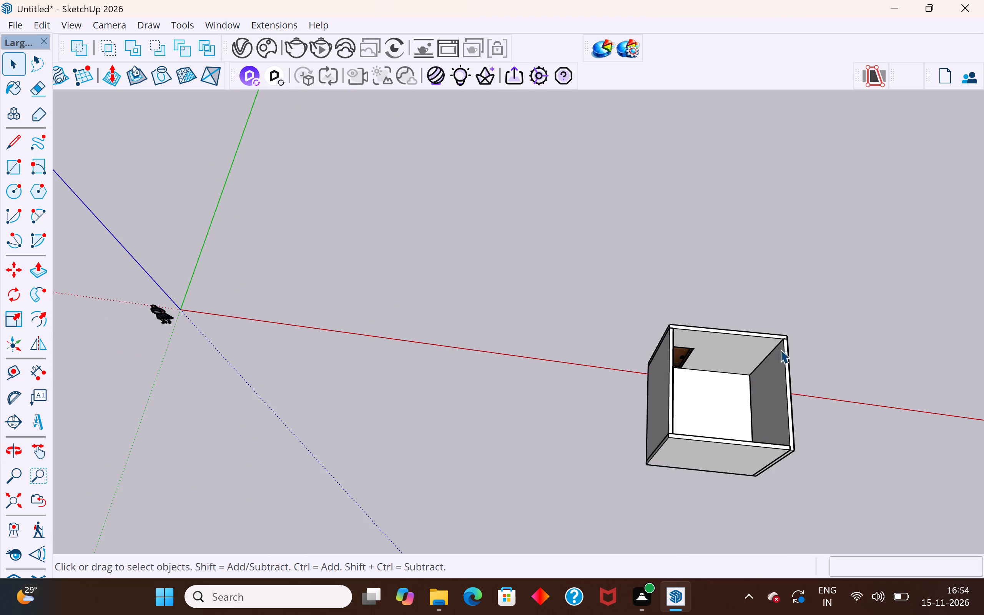
Copy the empty room shell with its door 12' 10" along the red axis toward the origin, directly against the original room.
middle_click_drag(781, 463, 720, 210)
middle_click_drag(866, 504, 877, 502)
left_click_drag(852, 248, 553, 503)
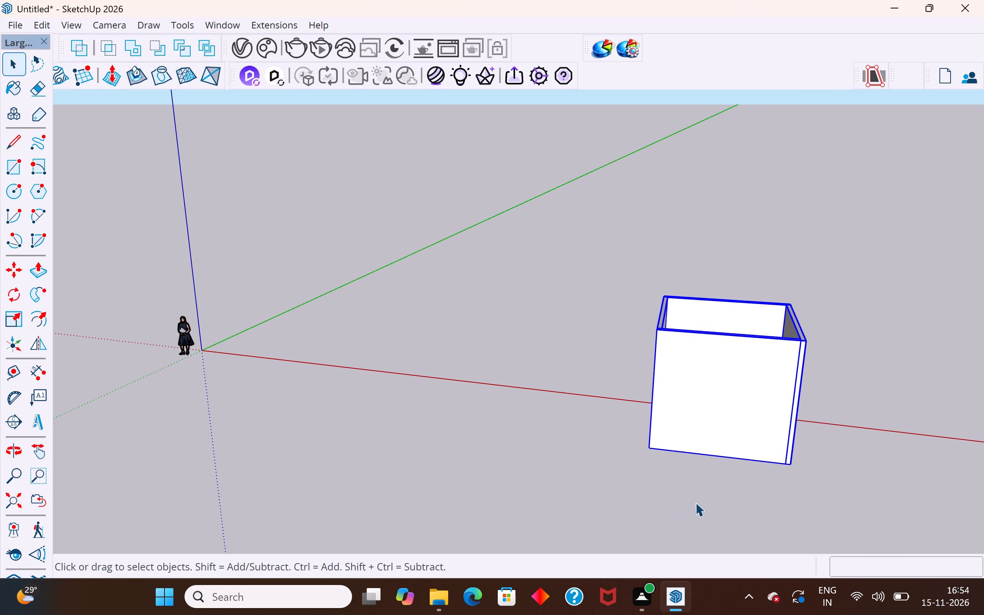
key("m")
key("space")
key("Escape")
left_click_drag(843, 244, 544, 450)
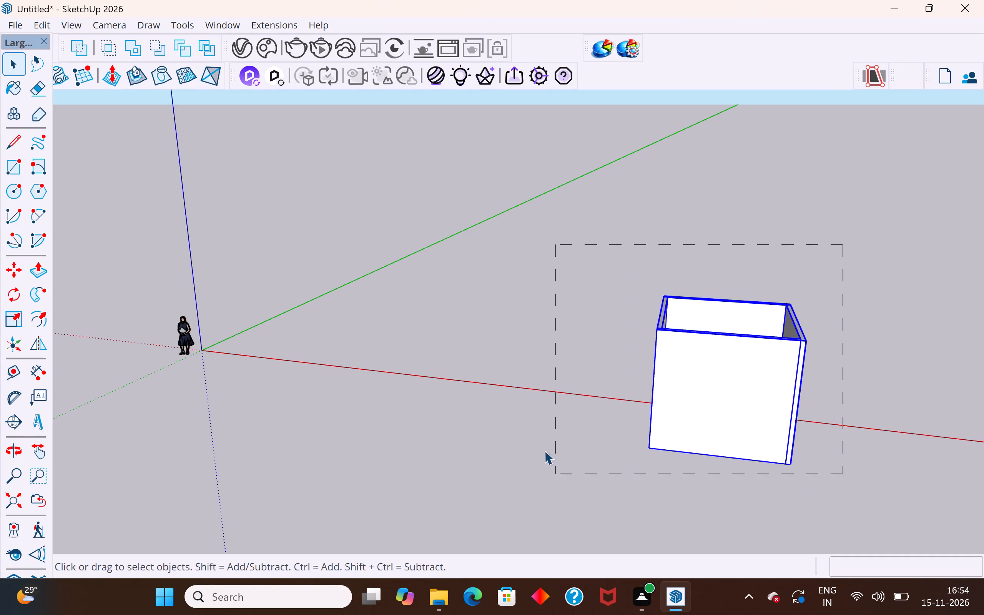
left_click_drag(544, 450, 544, 448)
key("m")
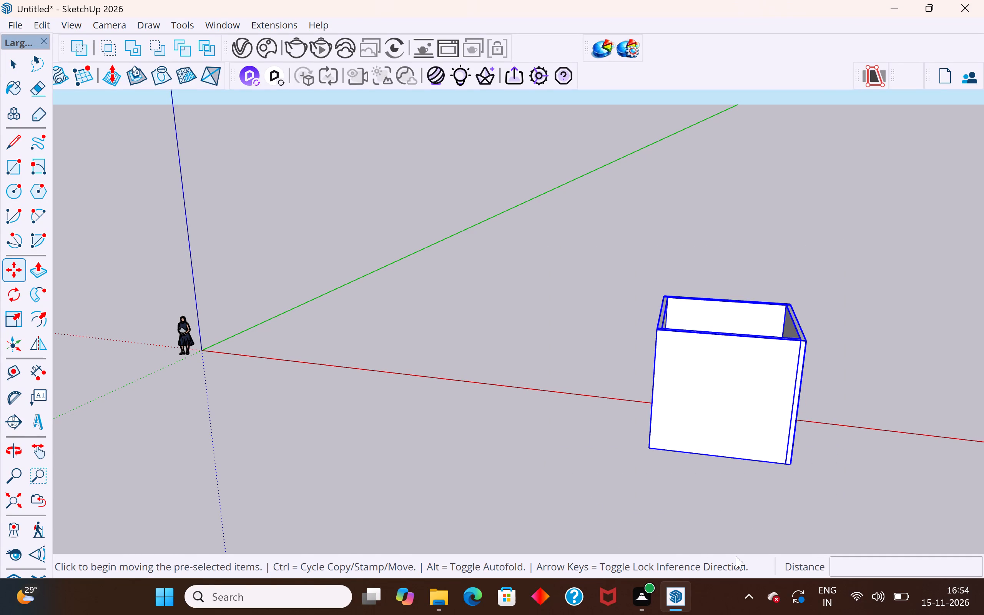
left_click(798, 467)
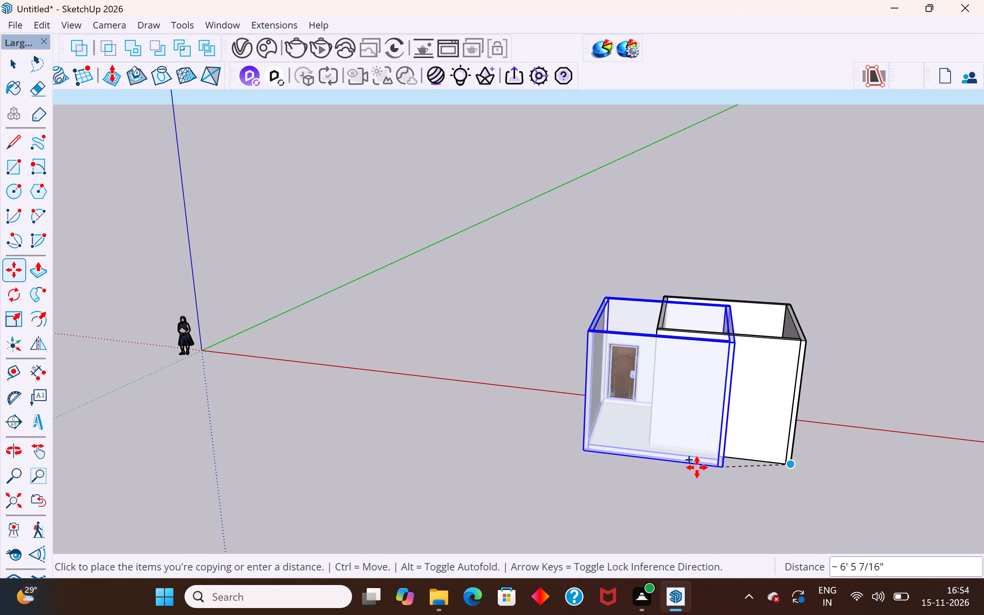
scroll(655, 452, "up", 6)
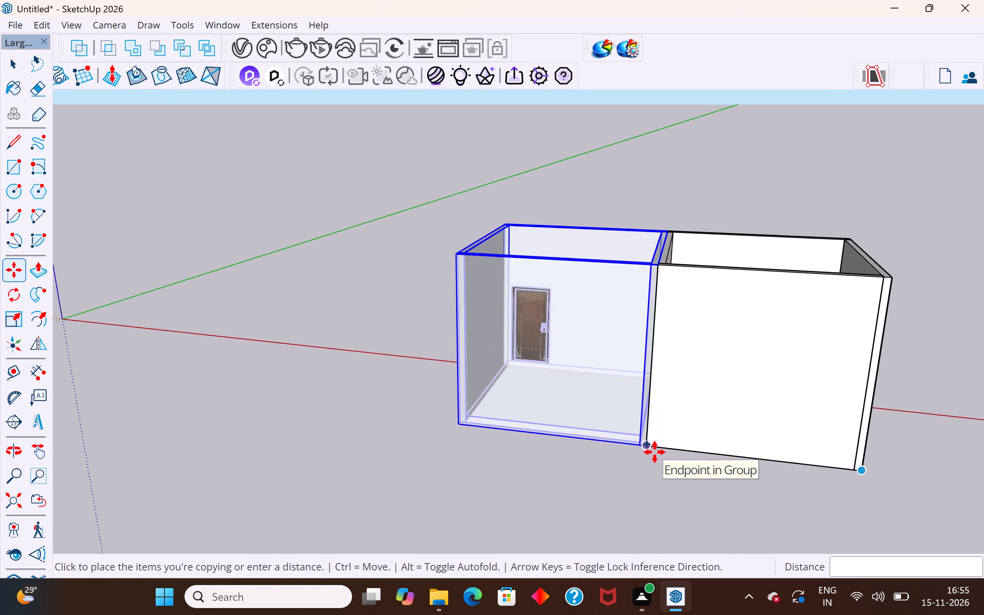
scroll(655, 452, "up", 3)
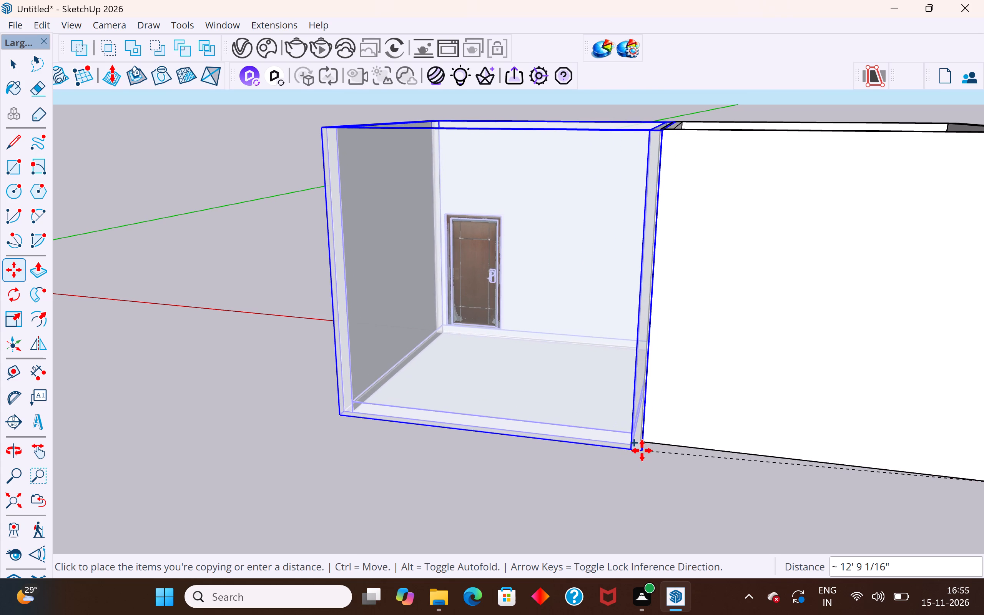
scroll(642, 450, "up", 8)
left_click(647, 432)
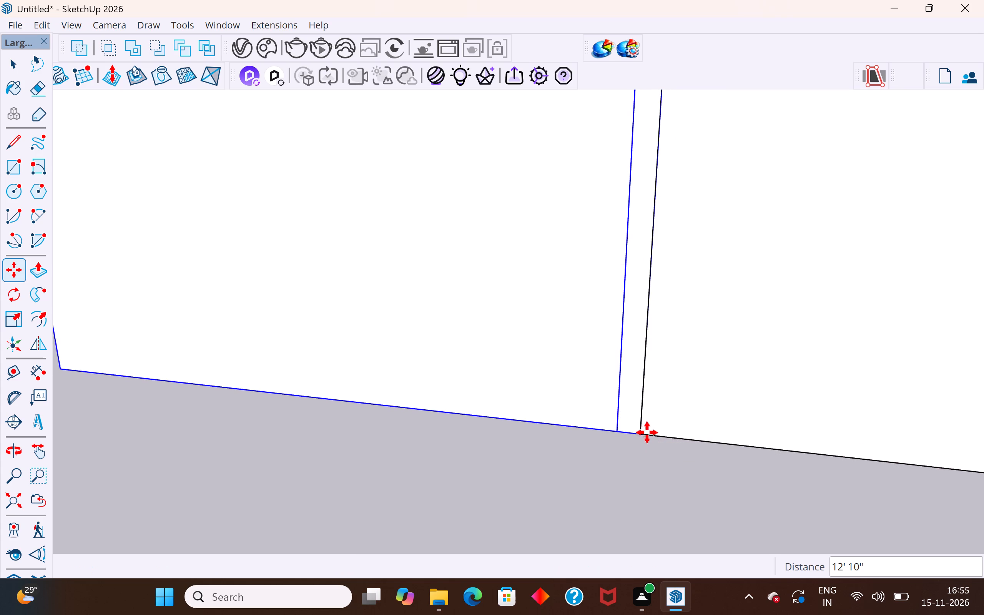
Examine the two adjoining rooms and their doors from the back, the front and above, and clear the selection.
scroll(649, 465, "down", 9)
middle_click_drag(615, 455, 778, 571)
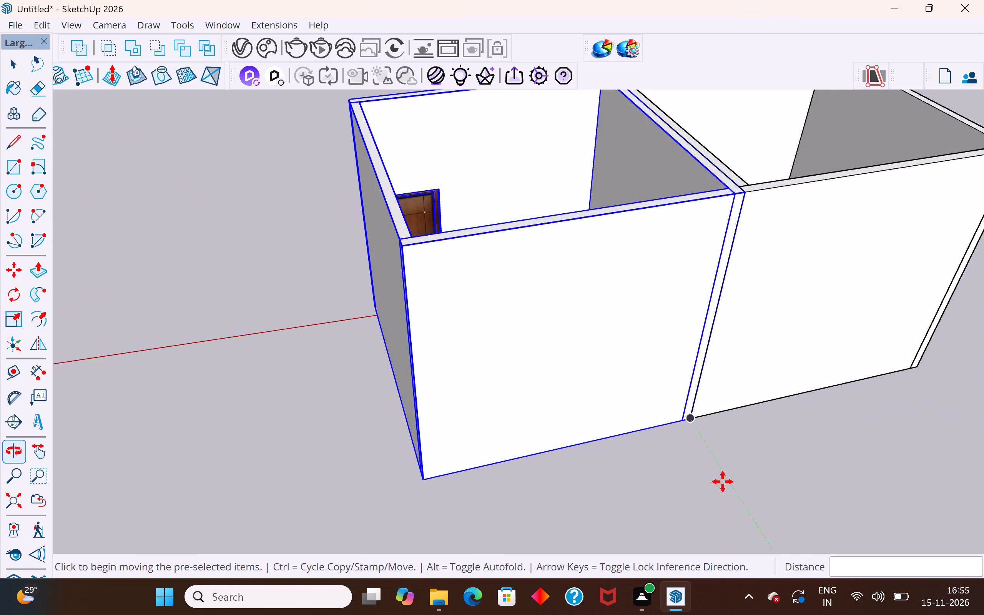
middle_click_drag(692, 453, 552, 550)
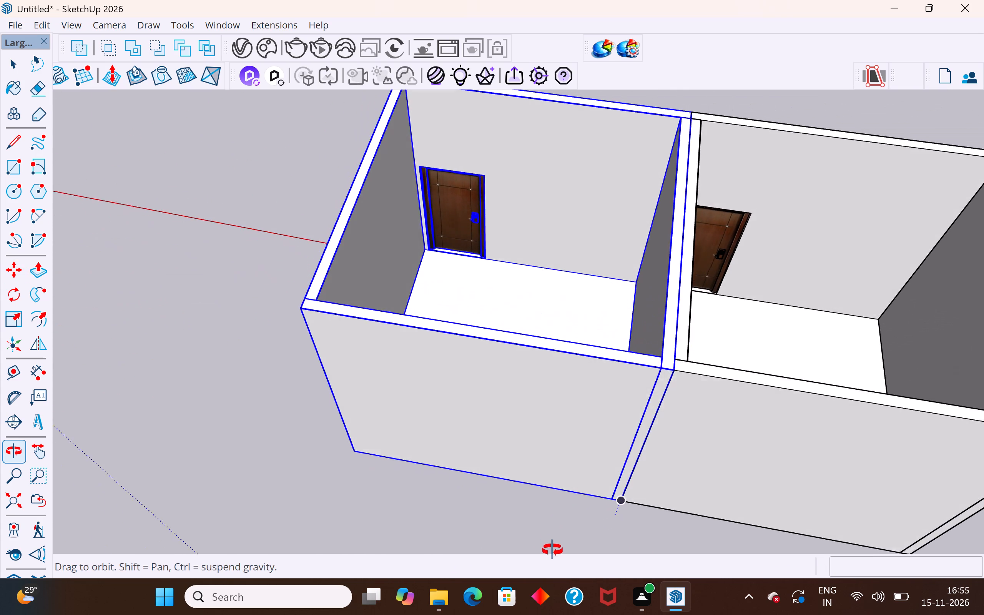
middle_click_drag(552, 550, 568, 535)
scroll(566, 530, "down", 4)
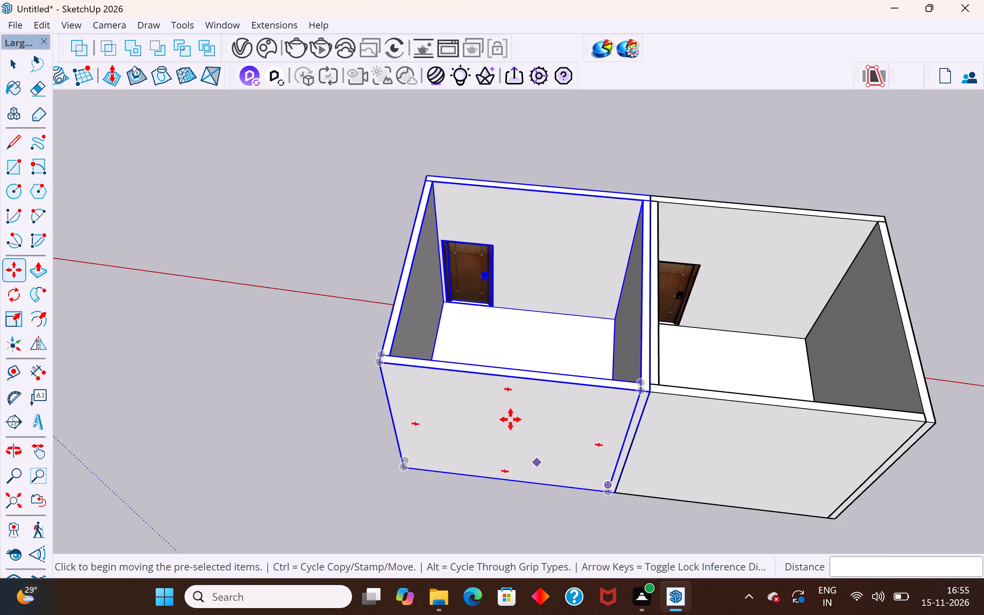
scroll(510, 419, "down", 6)
middle_click_drag(480, 427, 178, 382)
middle_click_drag(650, 404, 186, 378)
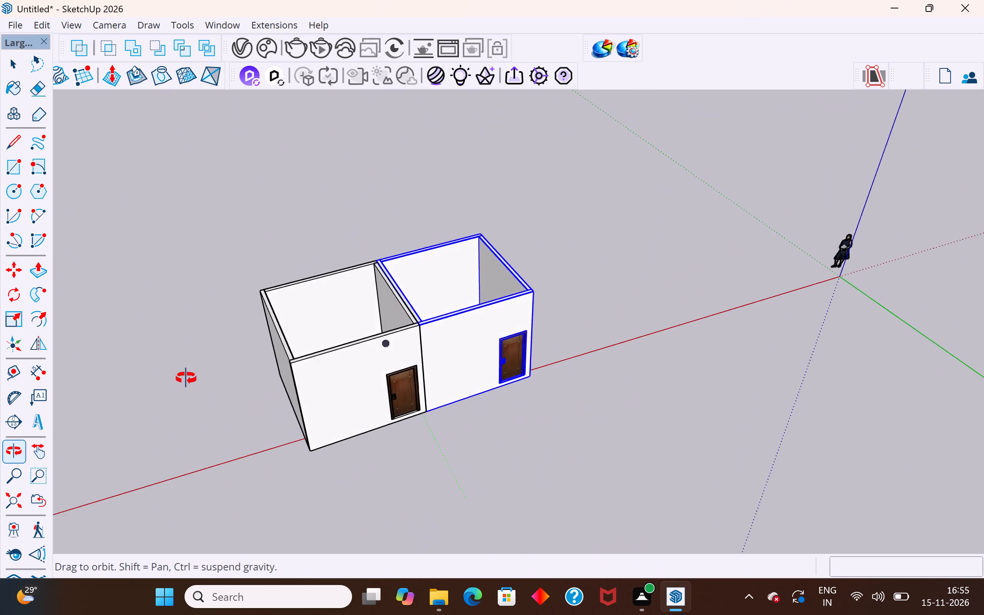
middle_click_drag(186, 378, 317, 268)
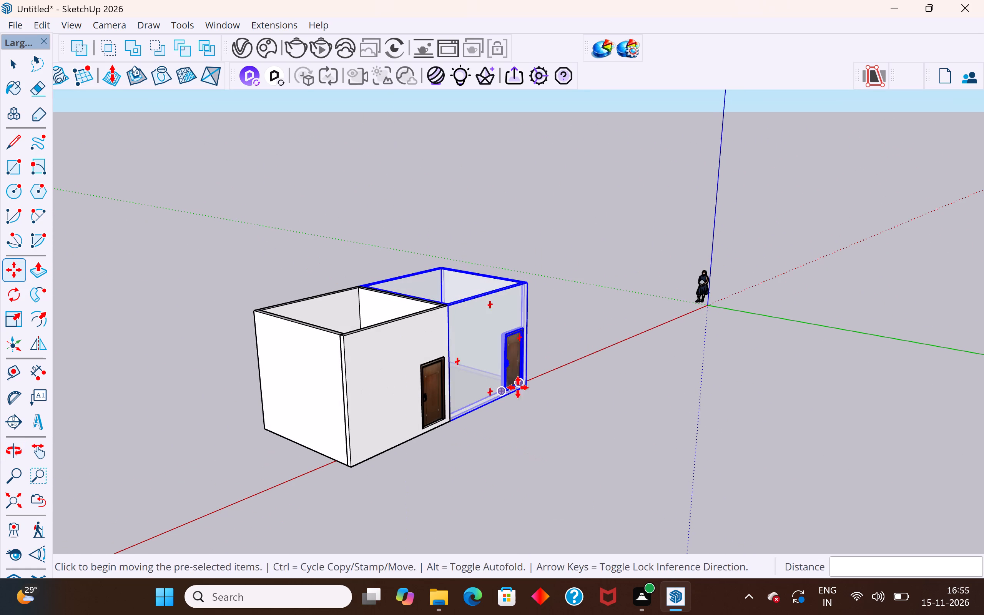
middle_click_drag(581, 394, 929, 409)
middle_click_drag(612, 482, 834, 461)
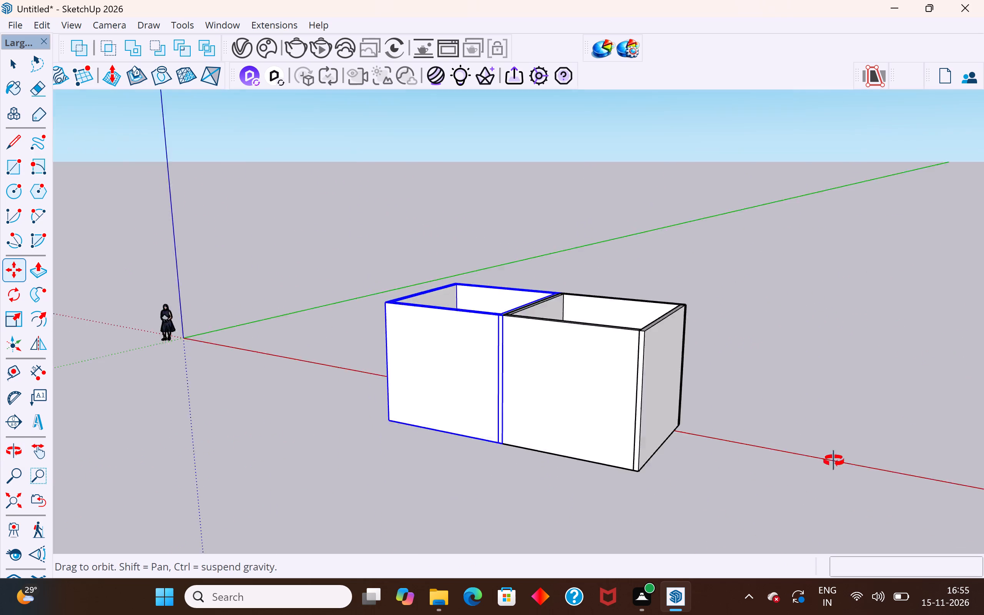
middle_click_drag(834, 461, 918, 584)
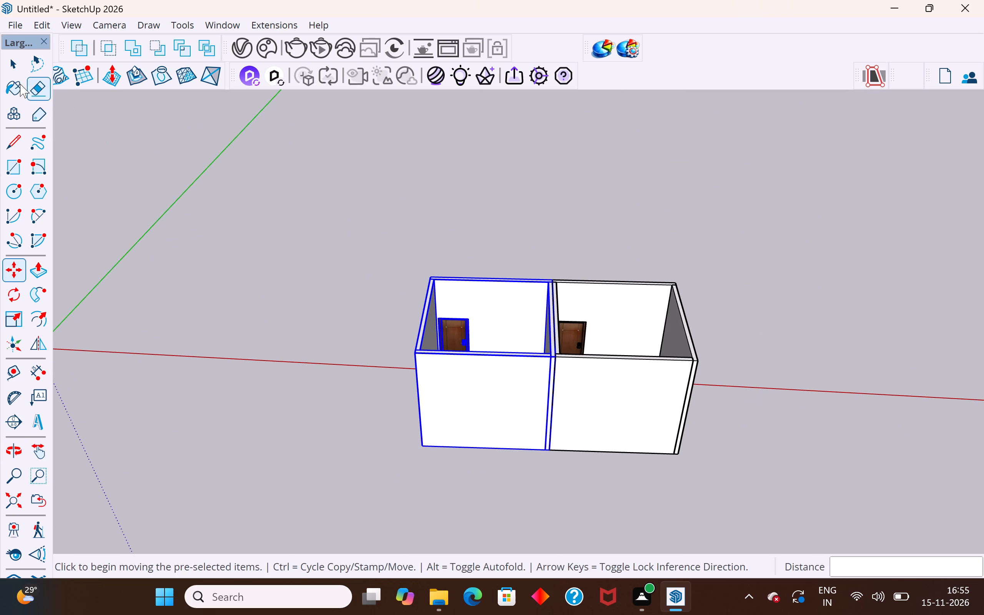
left_click(15, 56)
left_click(334, 333)
middle_click_drag(399, 434, 627, 416)
scroll(678, 328, "down", 4)
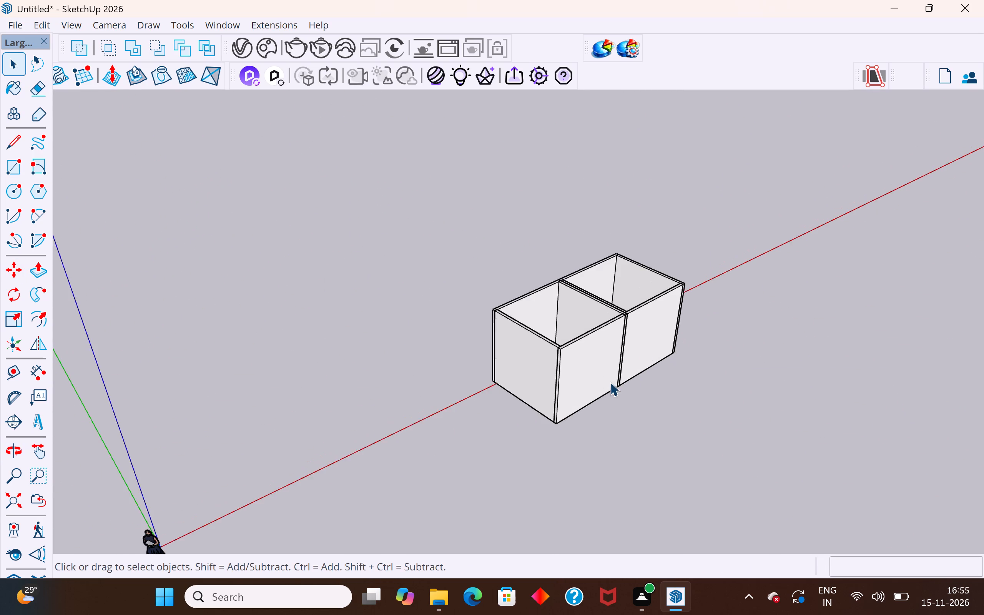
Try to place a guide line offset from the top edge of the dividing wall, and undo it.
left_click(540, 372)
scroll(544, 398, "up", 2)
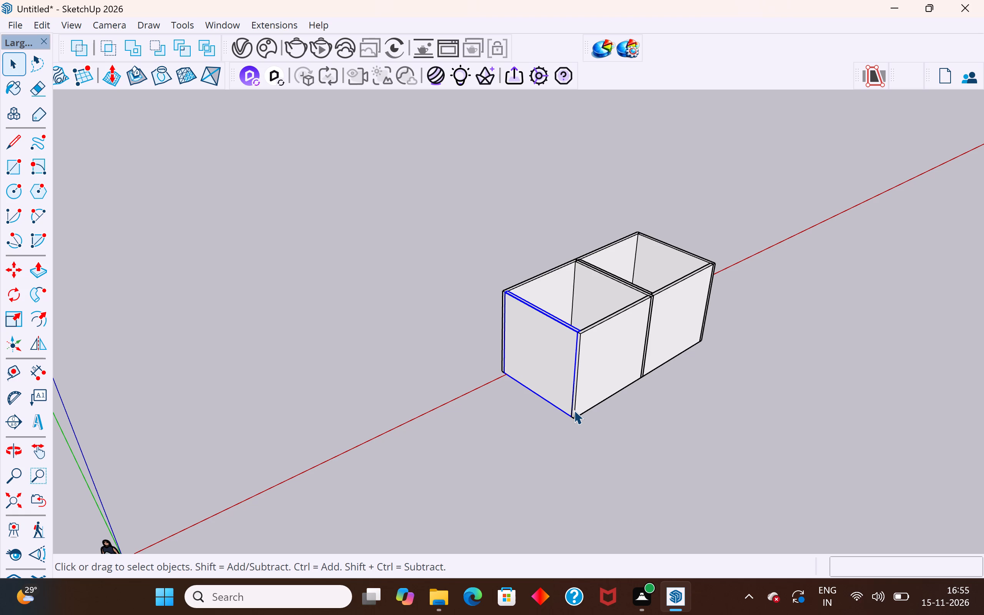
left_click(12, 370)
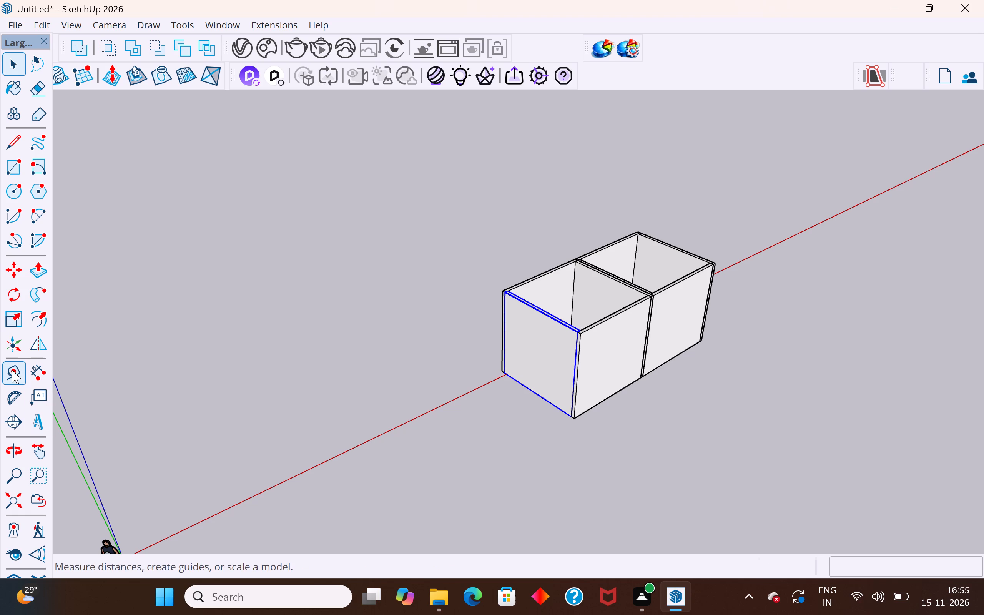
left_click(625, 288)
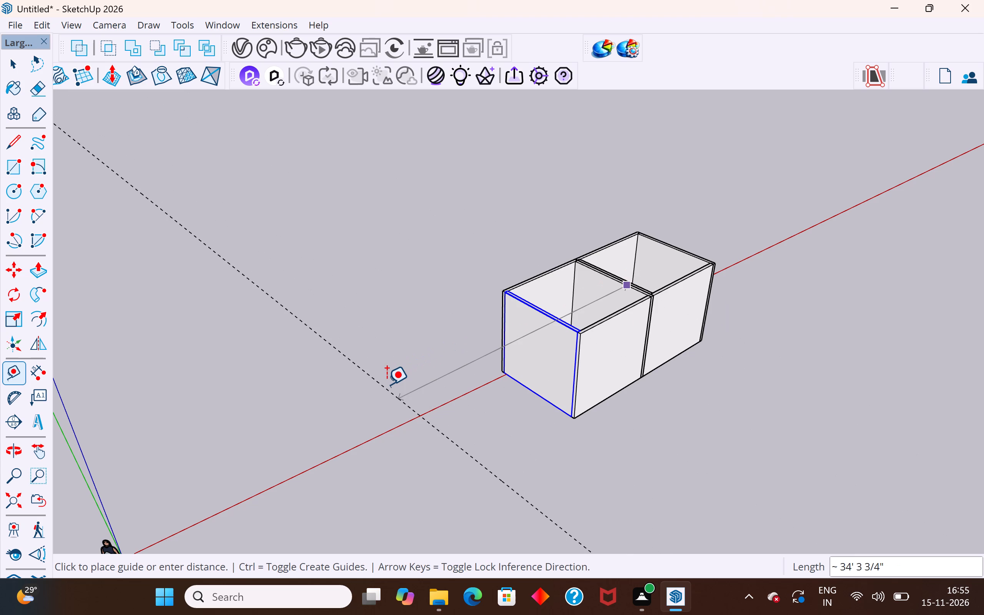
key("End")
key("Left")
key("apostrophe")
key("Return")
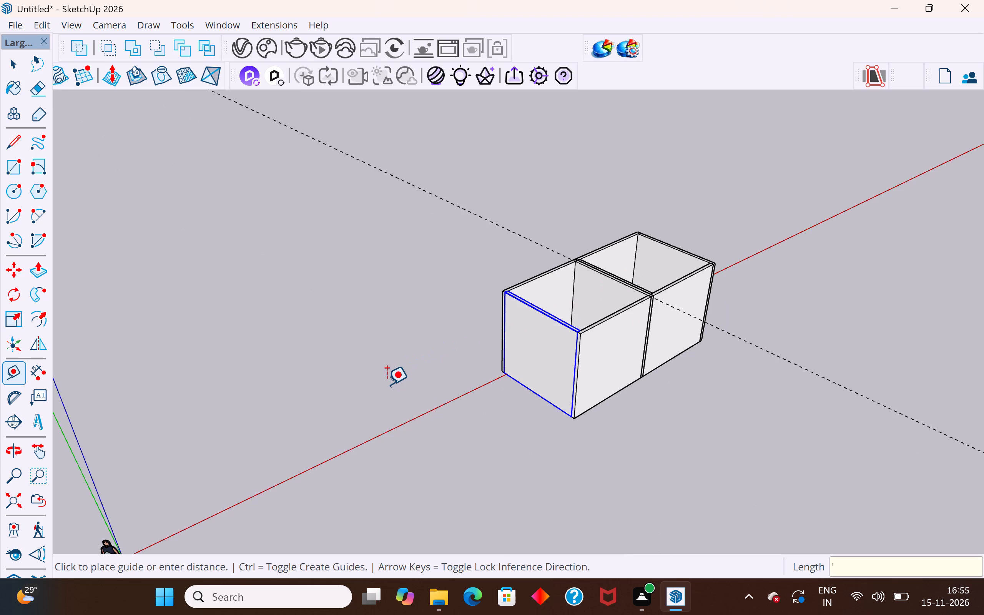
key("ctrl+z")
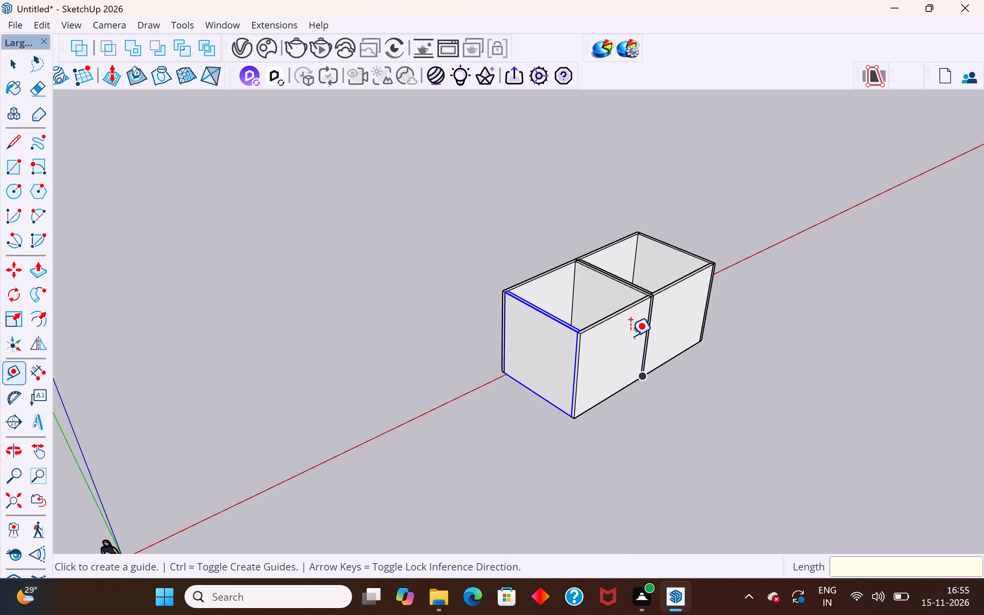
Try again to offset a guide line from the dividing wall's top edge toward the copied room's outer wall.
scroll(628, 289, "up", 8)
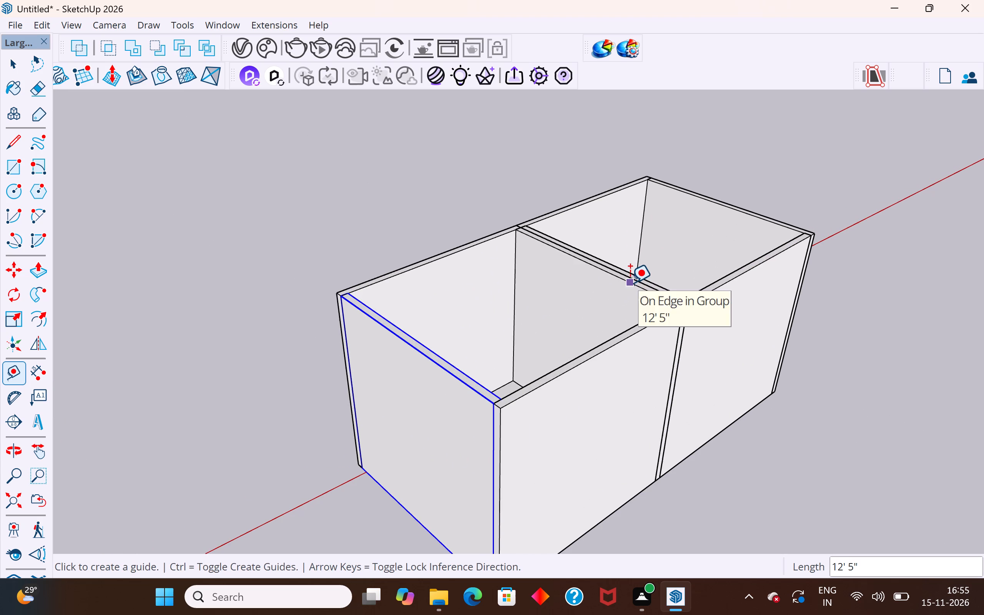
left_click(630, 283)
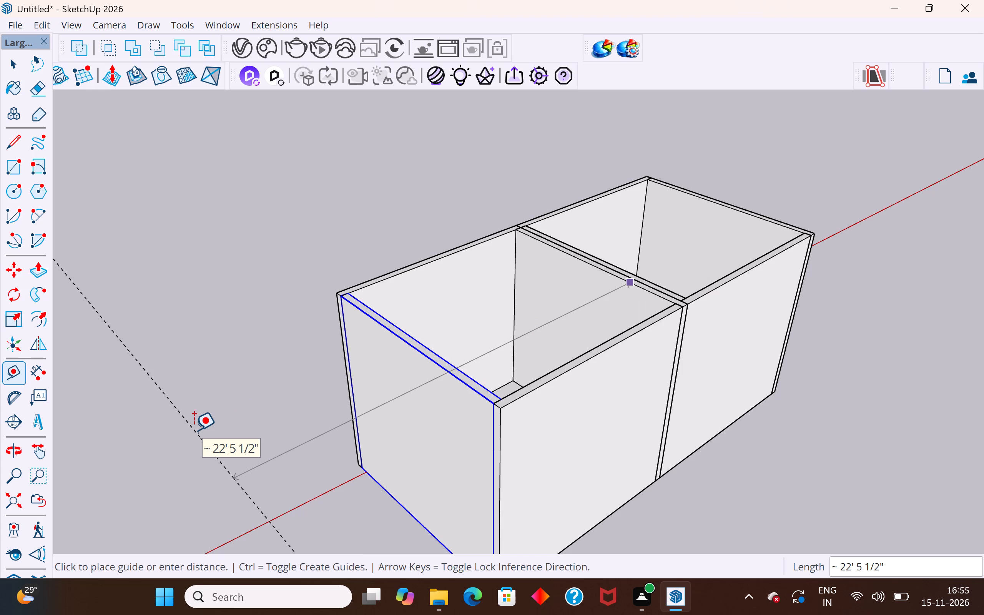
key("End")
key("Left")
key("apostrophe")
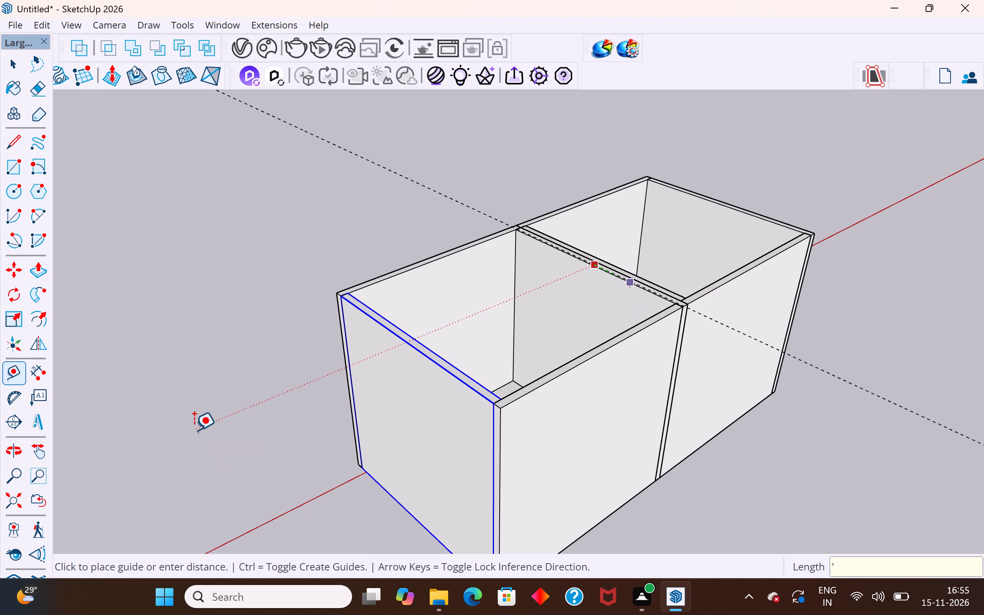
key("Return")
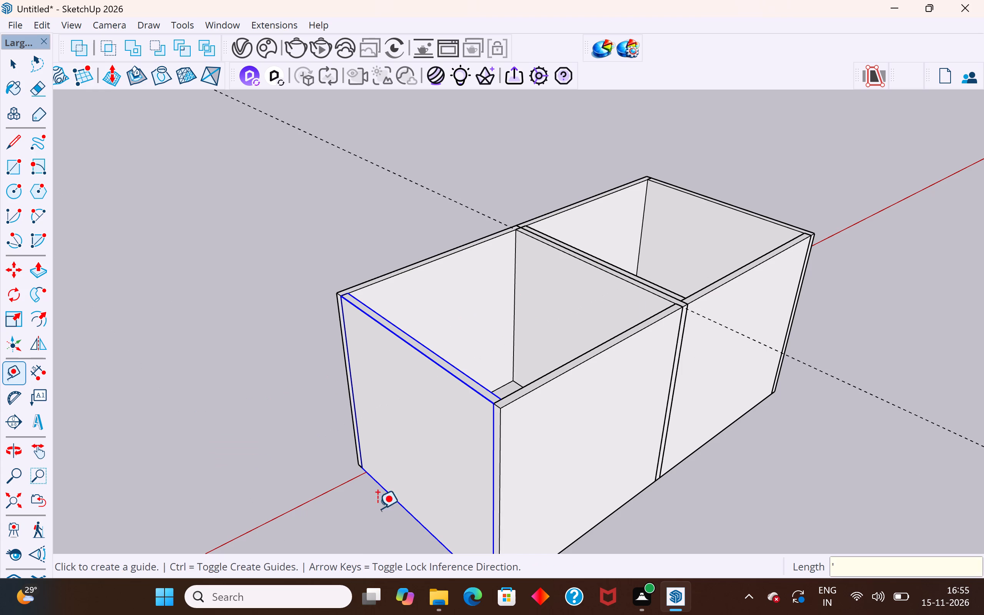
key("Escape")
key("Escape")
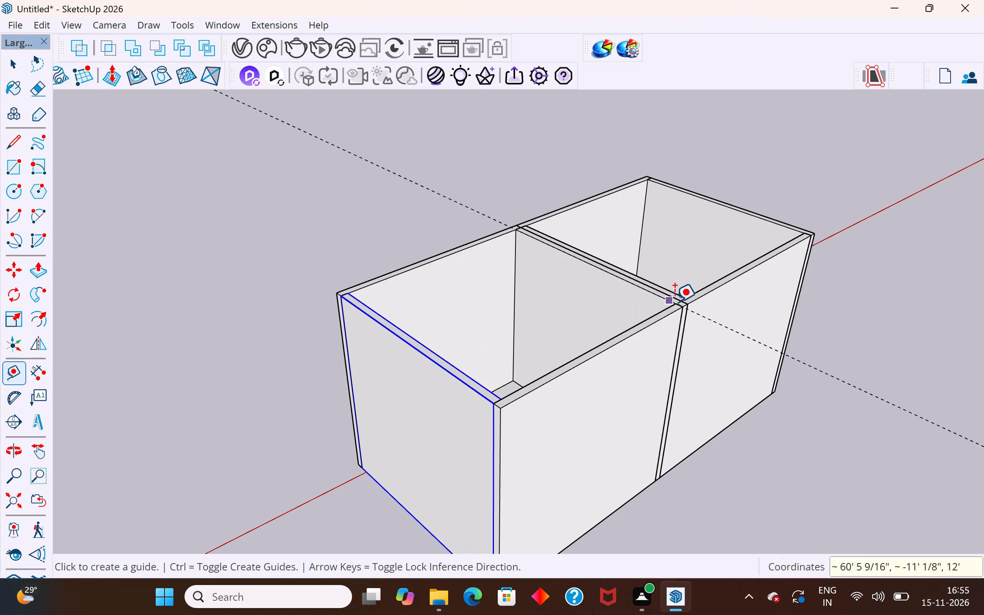
Delete the copied room's duplicate side wall where it meets the original room's wall.
left_click(17, 63)
left_click(243, 165)
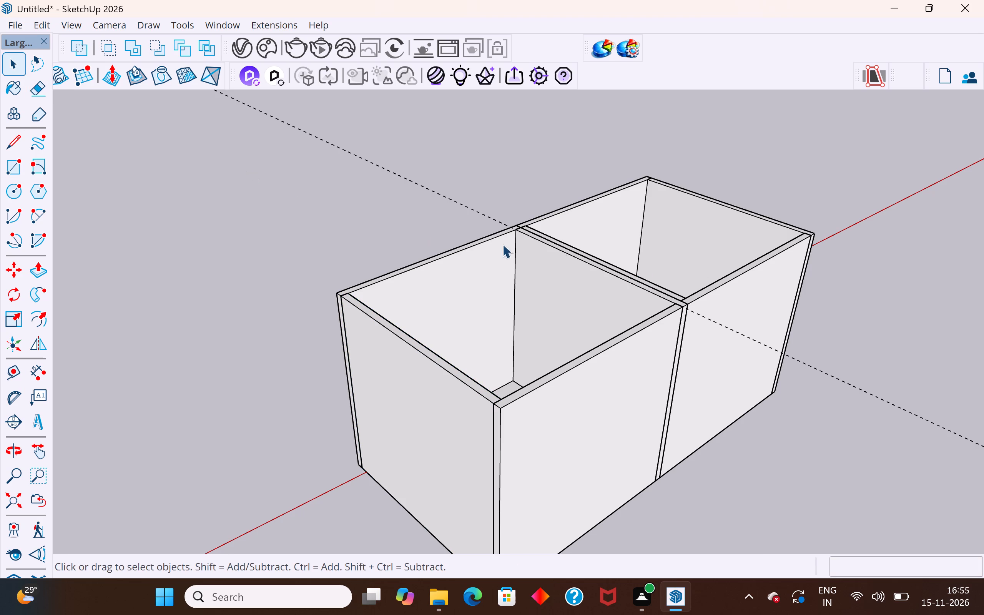
left_click(562, 287)
key("Delete")
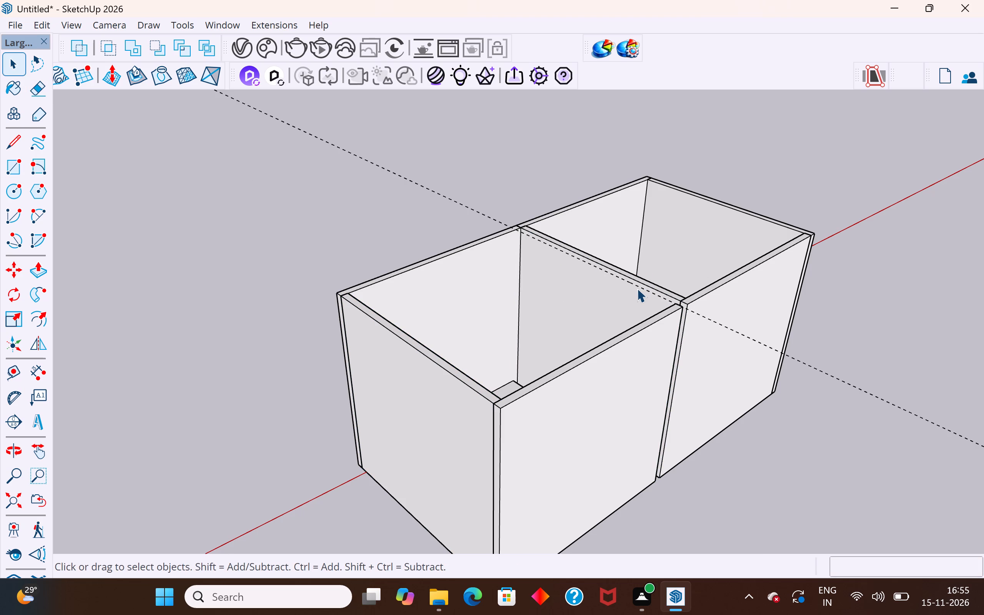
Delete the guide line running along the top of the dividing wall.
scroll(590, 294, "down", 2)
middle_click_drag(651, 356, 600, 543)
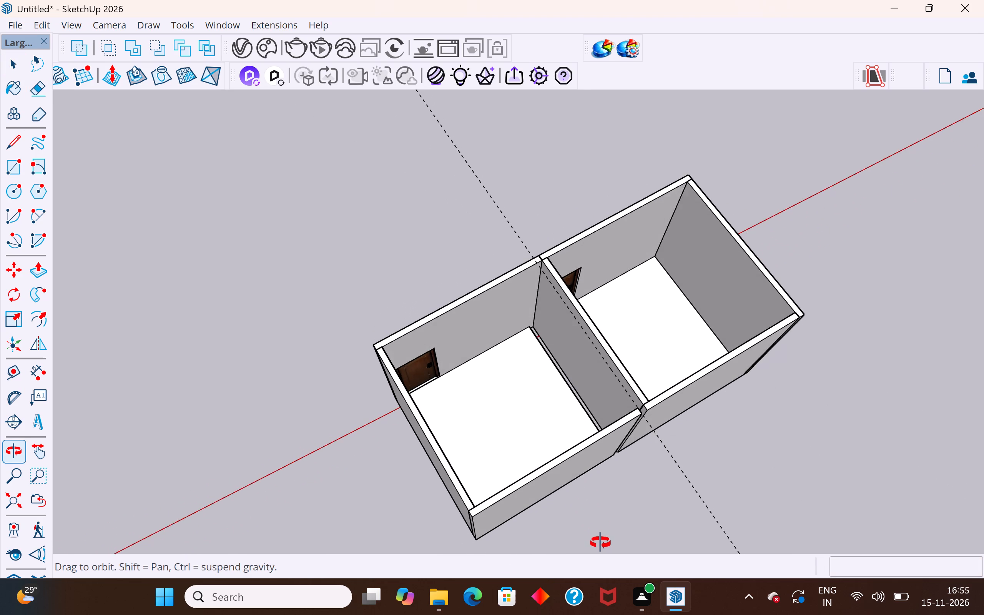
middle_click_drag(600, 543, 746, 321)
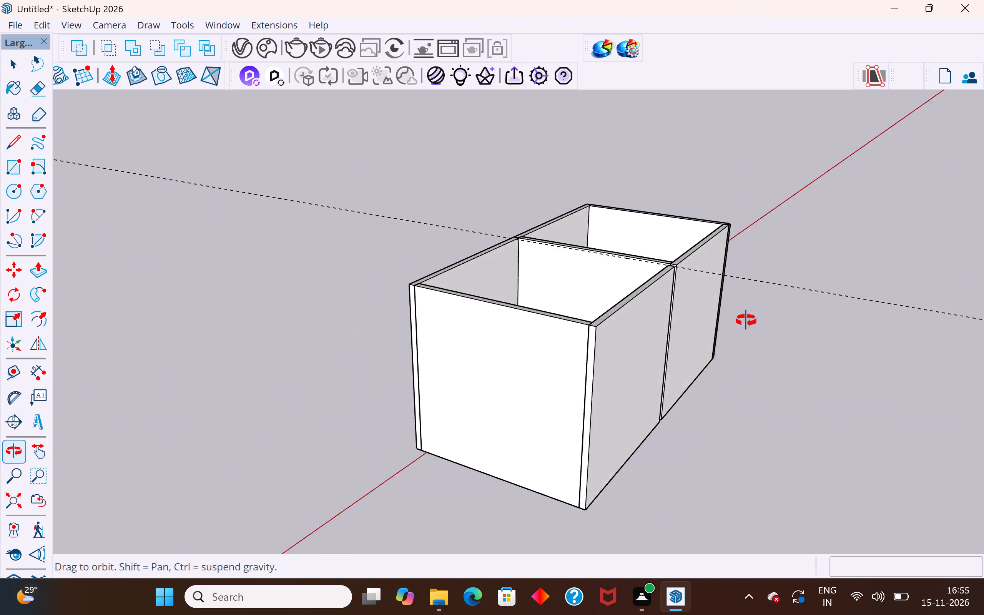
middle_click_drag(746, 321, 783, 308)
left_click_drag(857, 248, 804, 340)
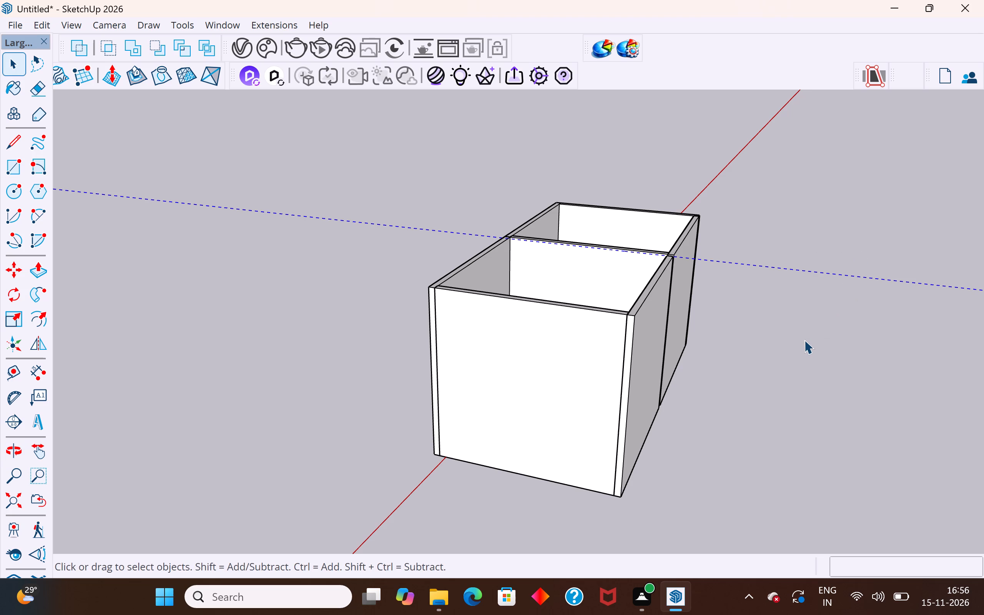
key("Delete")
Move the copied room's floor from its corner to the dividing wall's base corner to close the gap beside that wall.
middle_click_drag(781, 358, 553, 507)
middle_click_drag(577, 380, 565, 392)
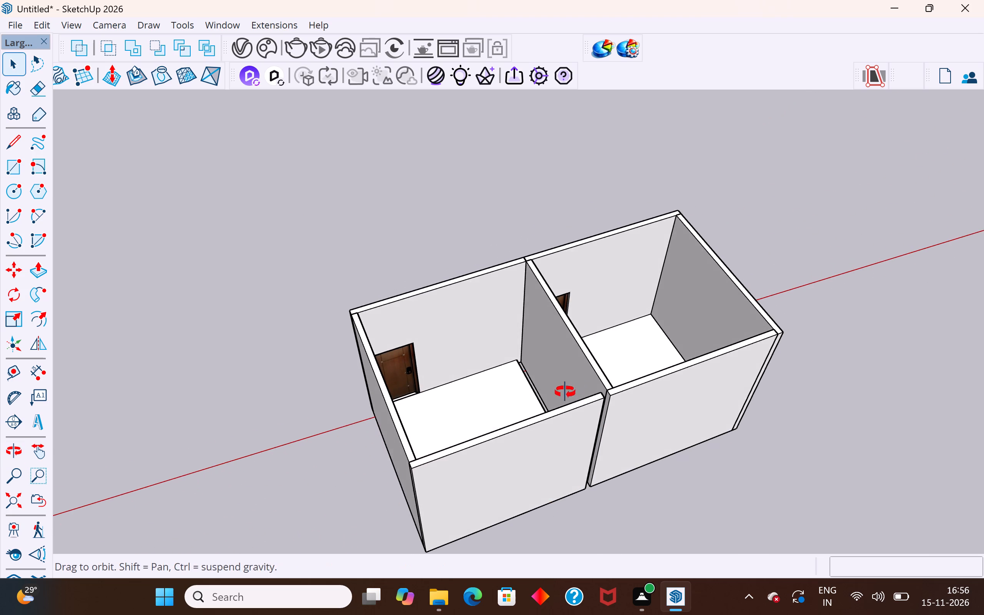
middle_click_drag(565, 392, 534, 471)
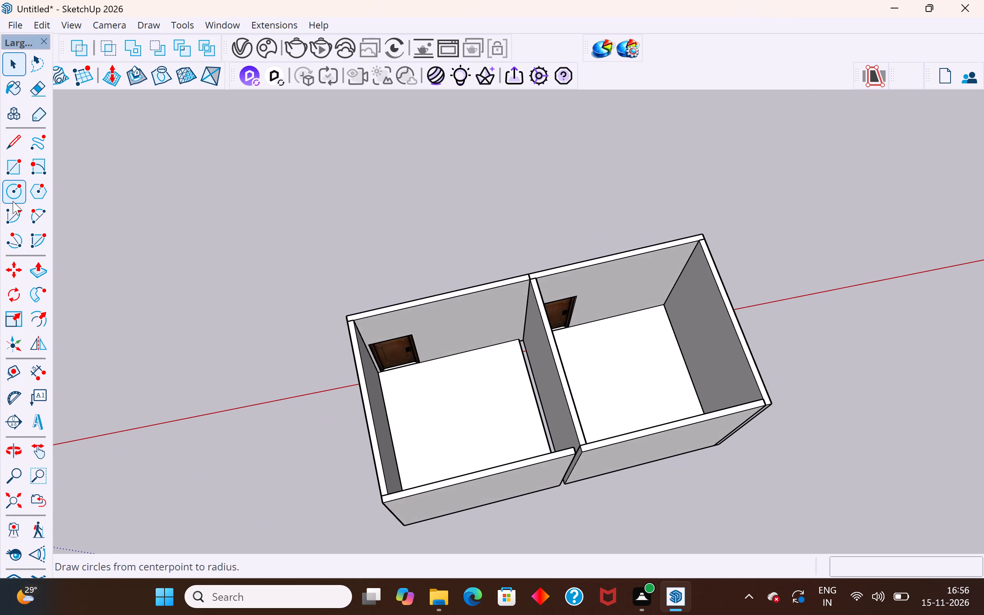
left_click(484, 379)
scroll(509, 363, "up", 7)
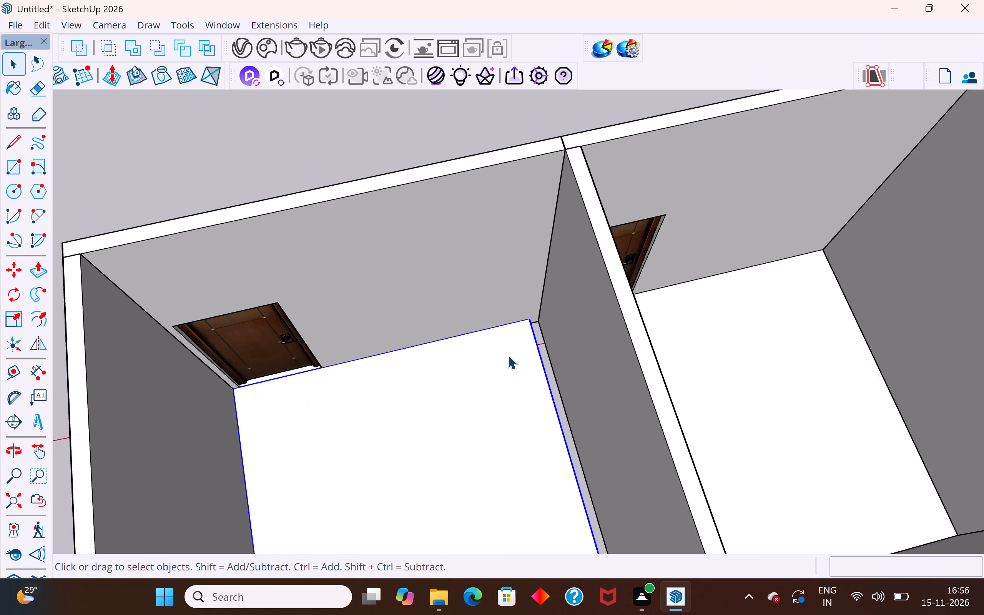
scroll(508, 355, "up", 1)
key("m")
key("space")
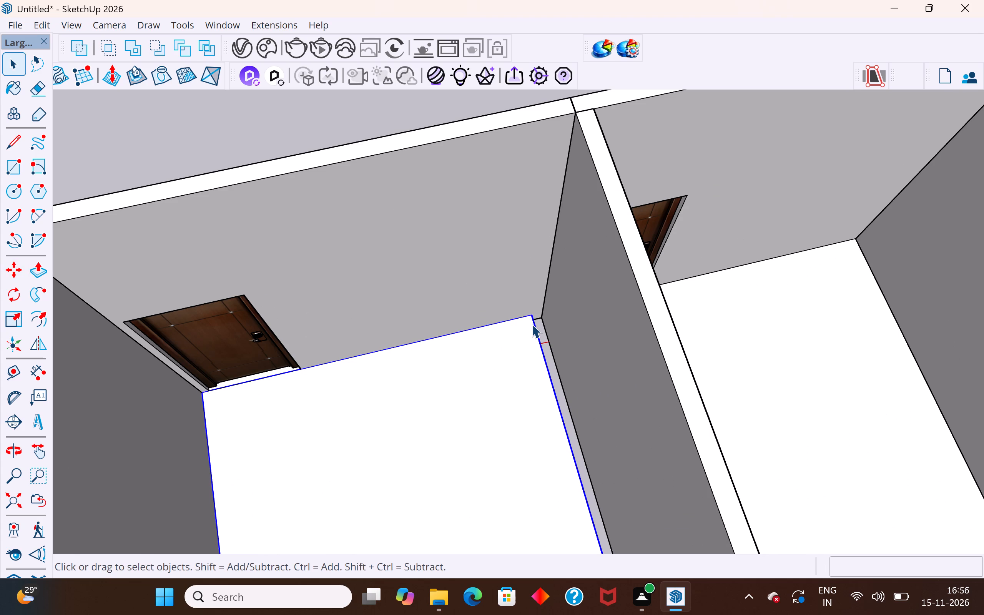
key("m")
left_click(531, 316)
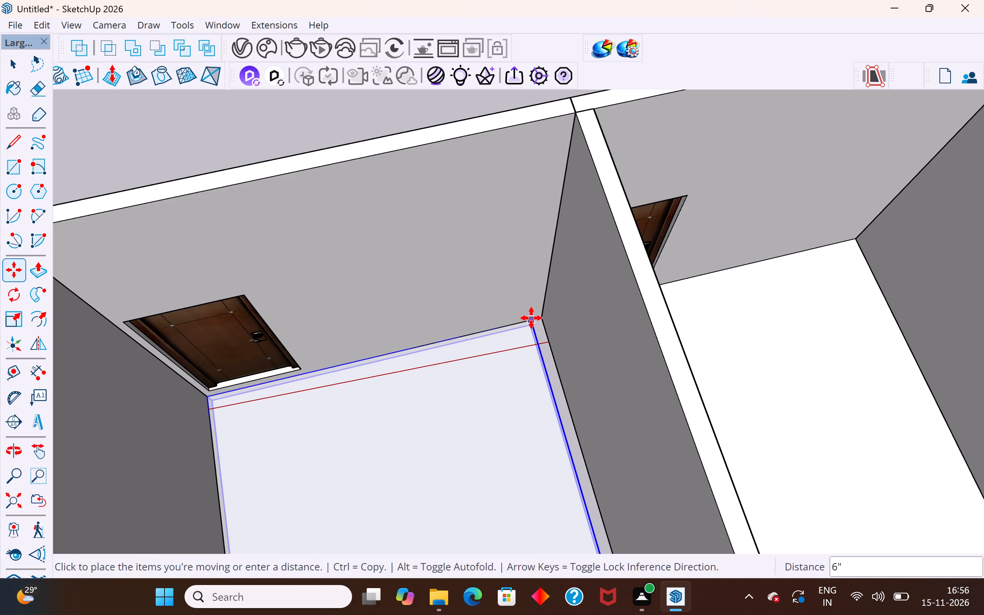
left_click(538, 318)
scroll(587, 349, "down", 5)
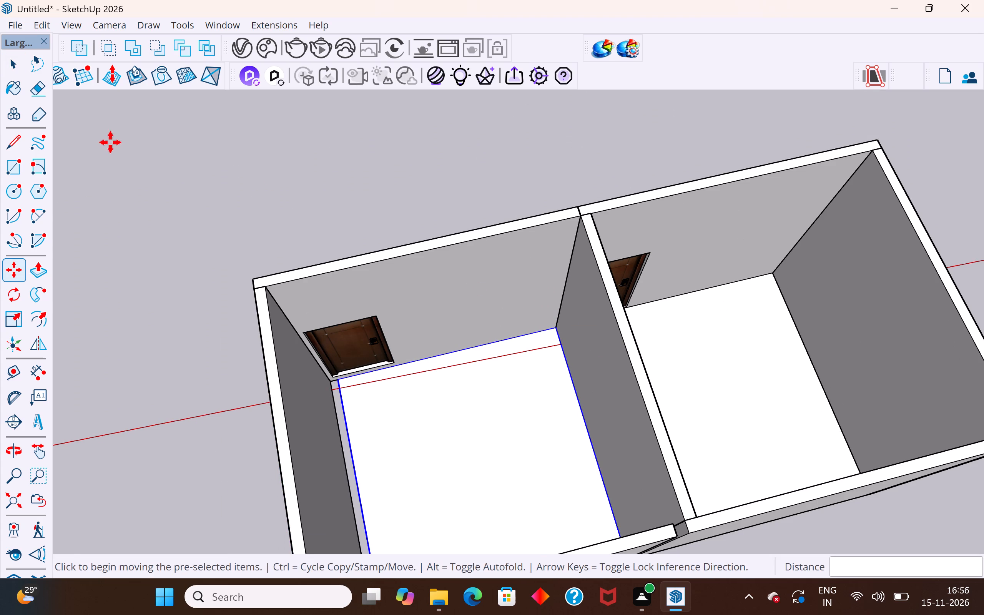
key("Escape")
key("Escape")
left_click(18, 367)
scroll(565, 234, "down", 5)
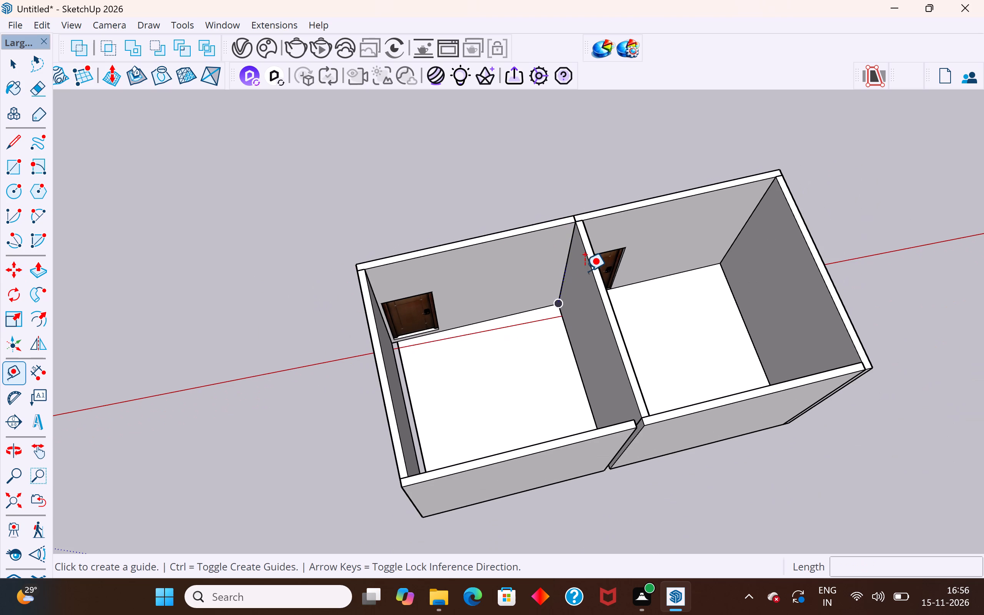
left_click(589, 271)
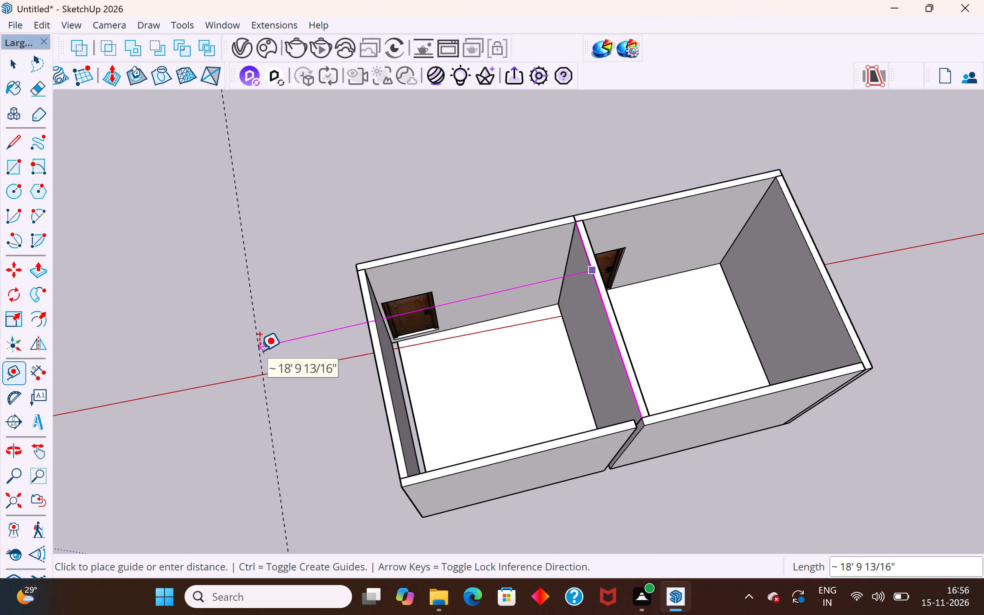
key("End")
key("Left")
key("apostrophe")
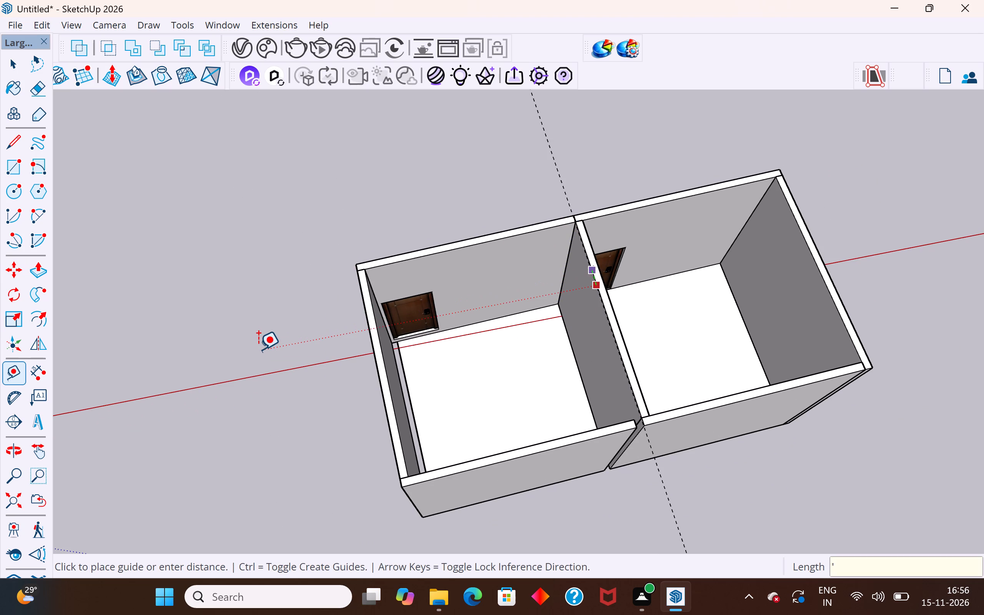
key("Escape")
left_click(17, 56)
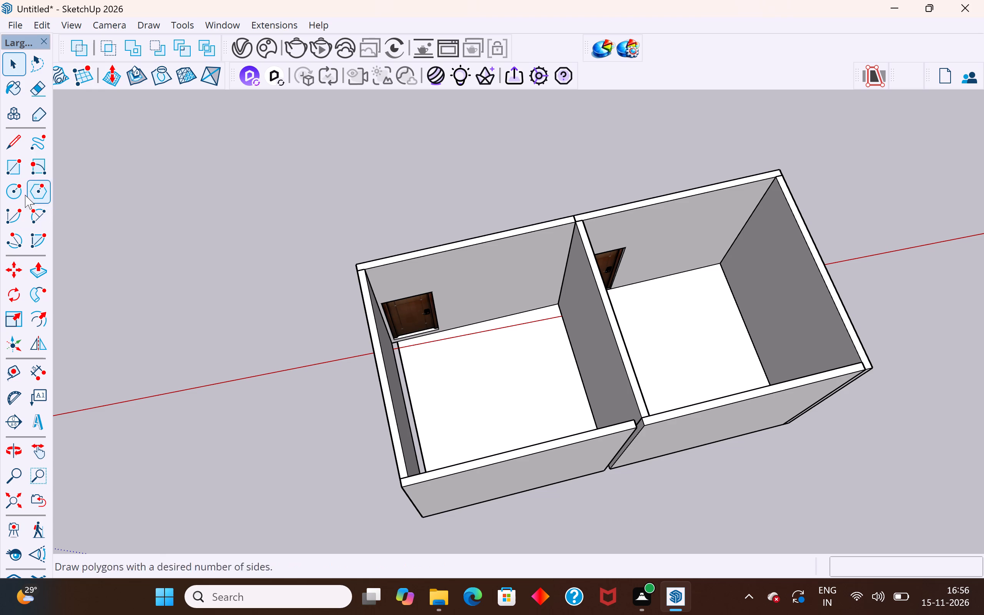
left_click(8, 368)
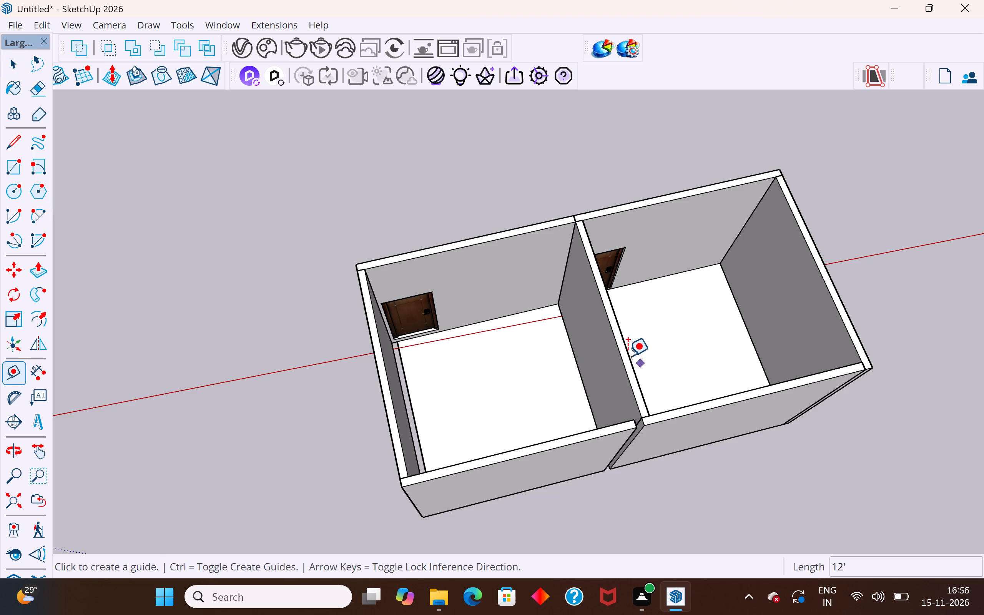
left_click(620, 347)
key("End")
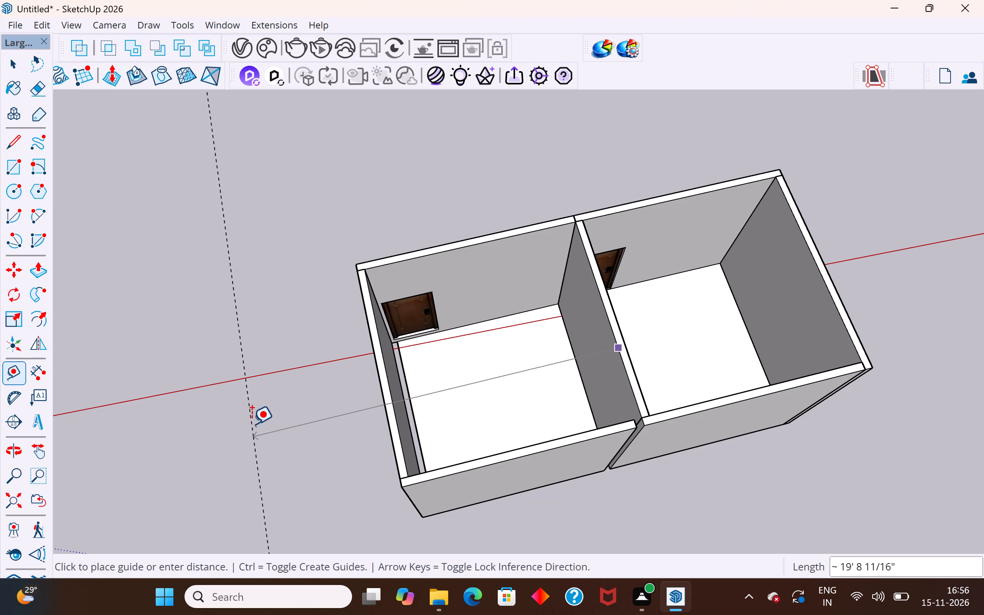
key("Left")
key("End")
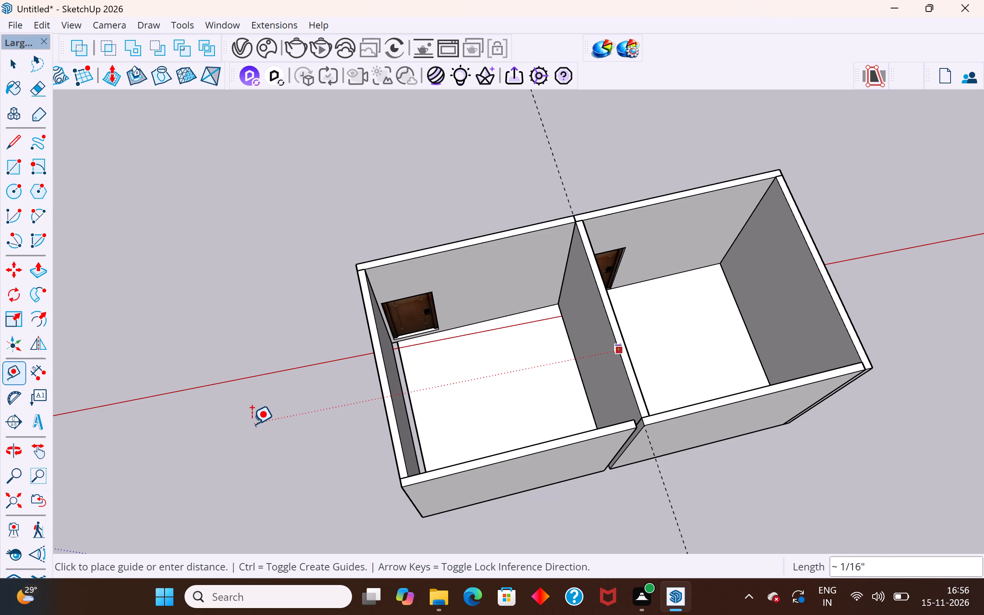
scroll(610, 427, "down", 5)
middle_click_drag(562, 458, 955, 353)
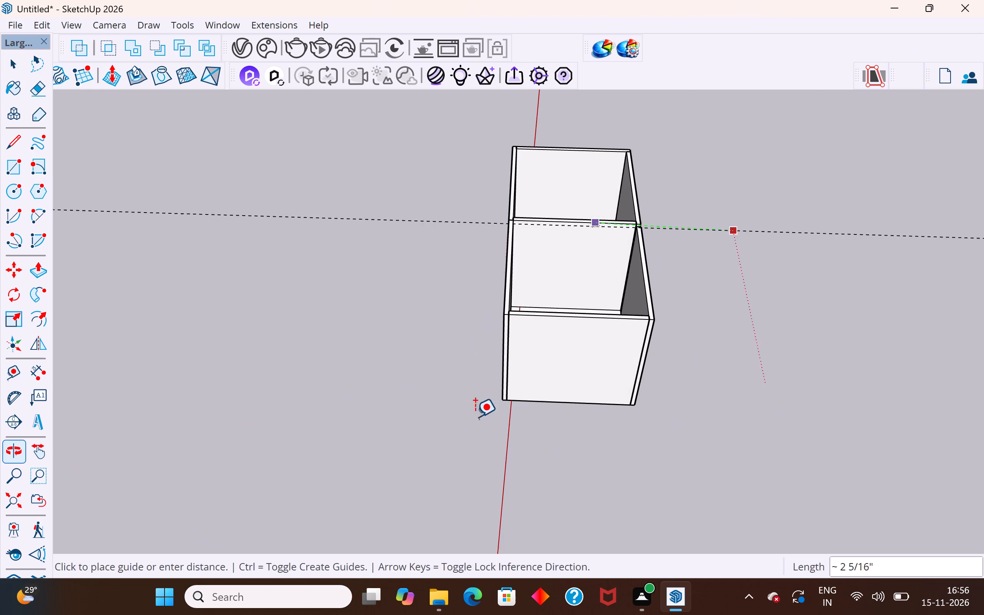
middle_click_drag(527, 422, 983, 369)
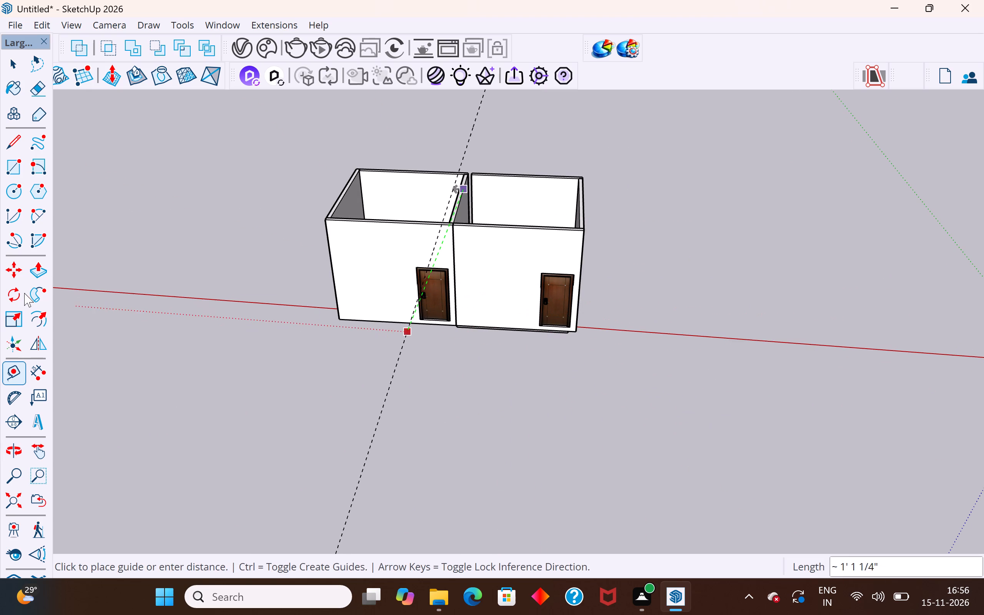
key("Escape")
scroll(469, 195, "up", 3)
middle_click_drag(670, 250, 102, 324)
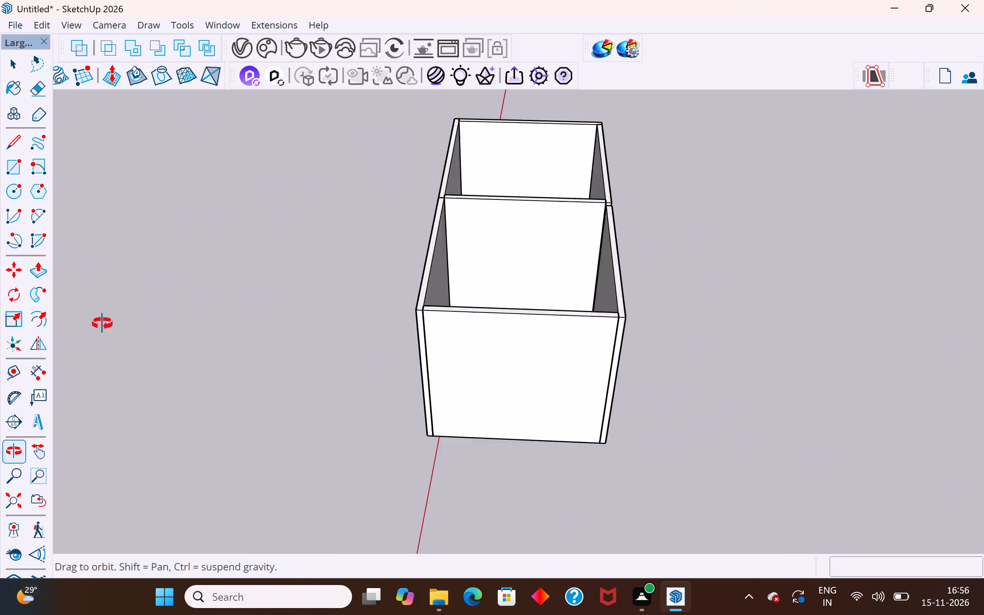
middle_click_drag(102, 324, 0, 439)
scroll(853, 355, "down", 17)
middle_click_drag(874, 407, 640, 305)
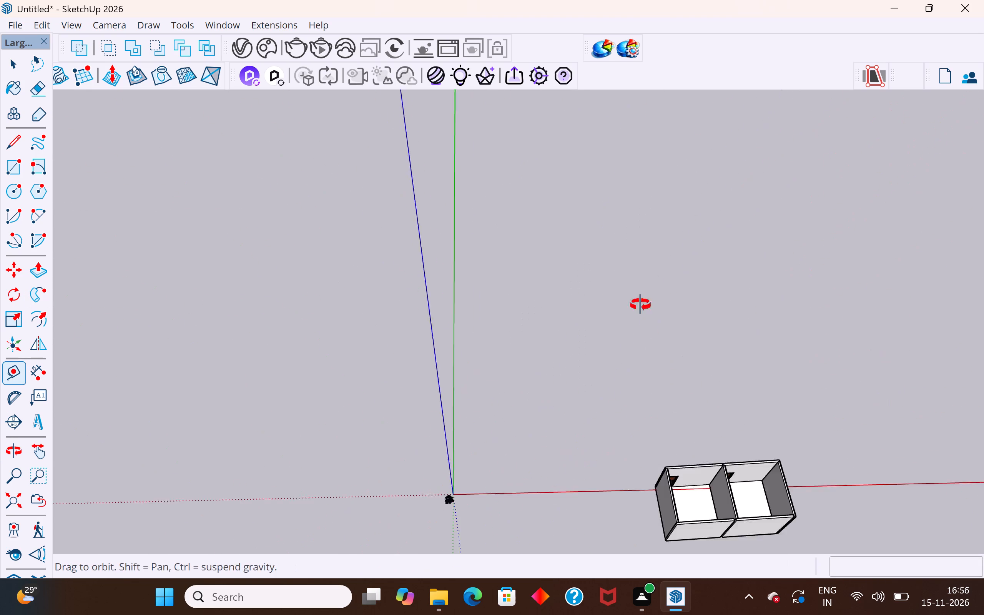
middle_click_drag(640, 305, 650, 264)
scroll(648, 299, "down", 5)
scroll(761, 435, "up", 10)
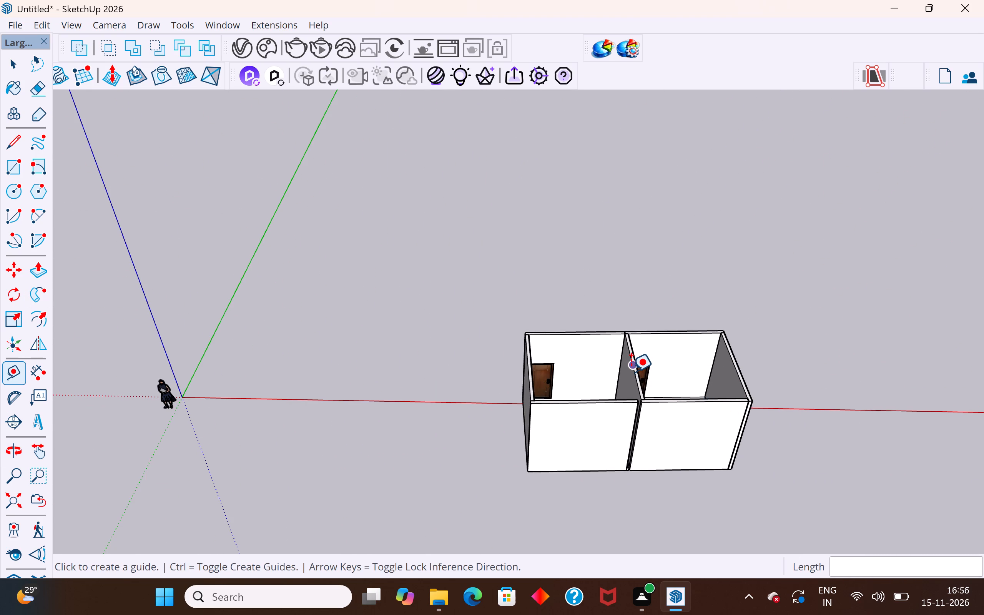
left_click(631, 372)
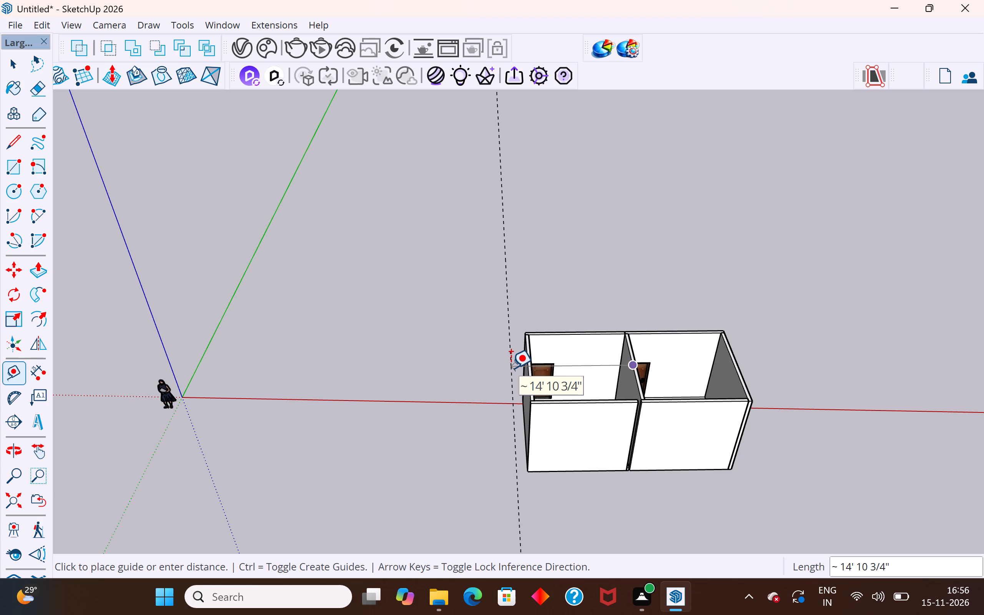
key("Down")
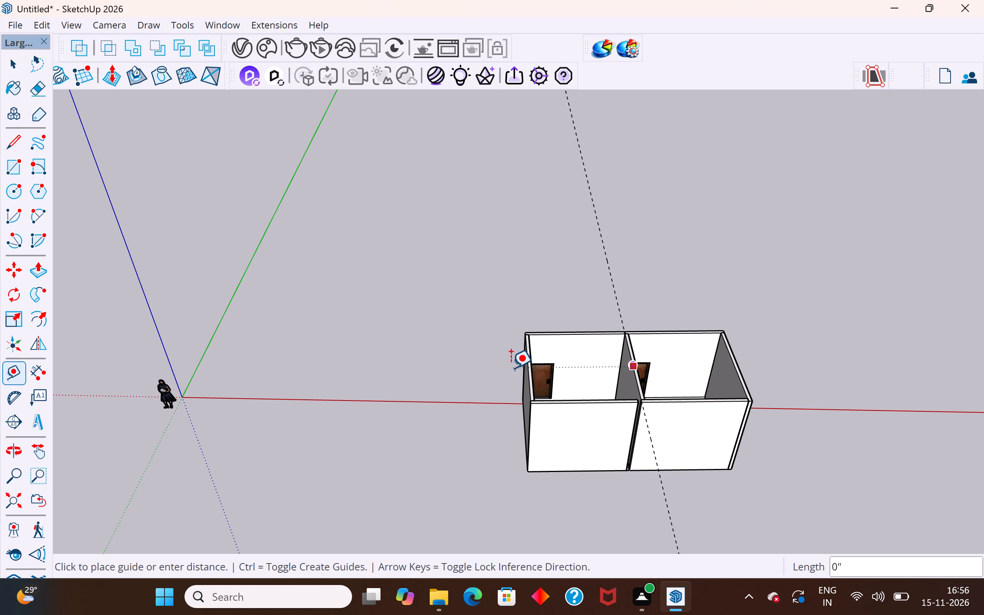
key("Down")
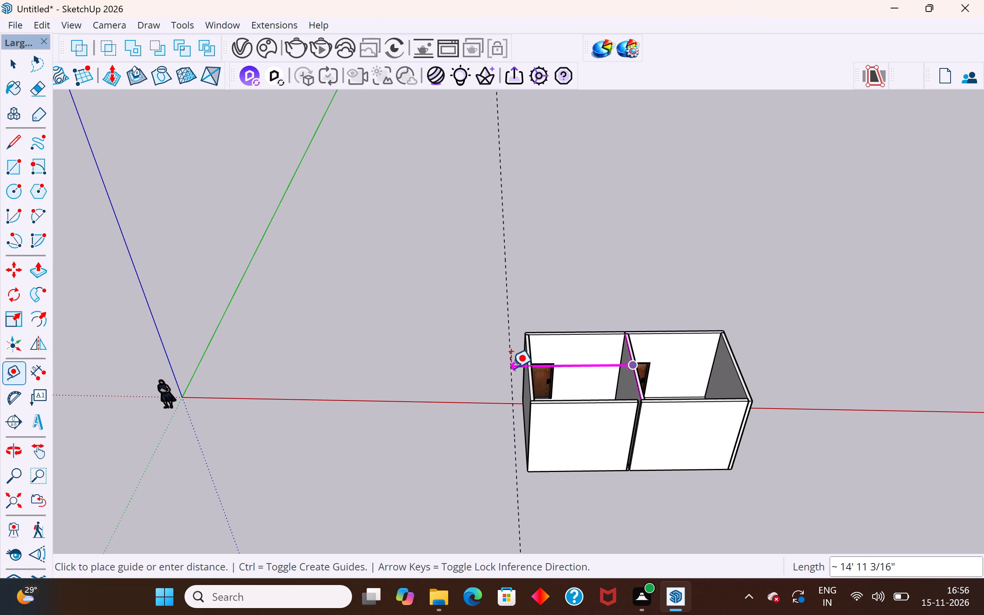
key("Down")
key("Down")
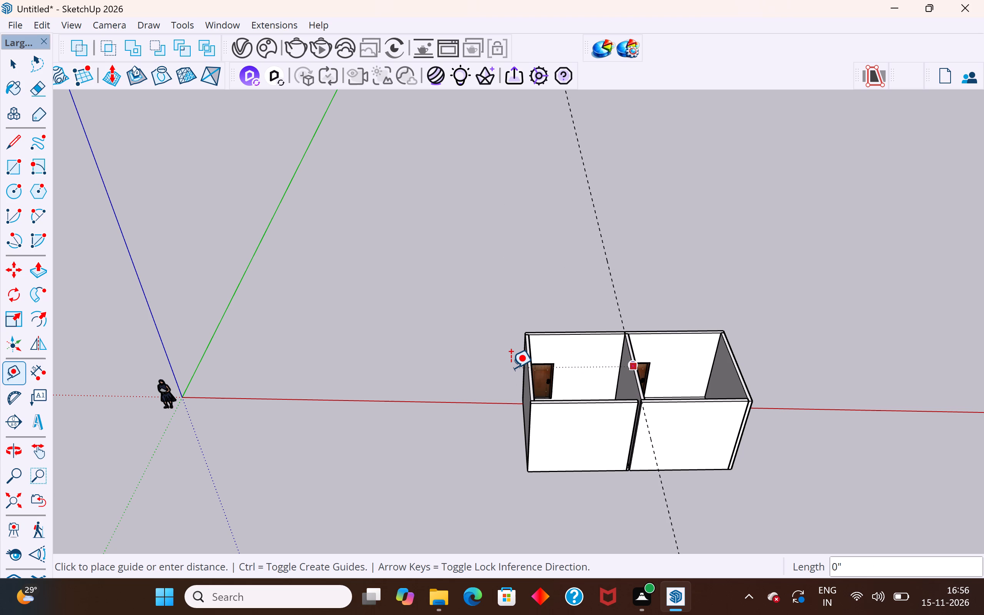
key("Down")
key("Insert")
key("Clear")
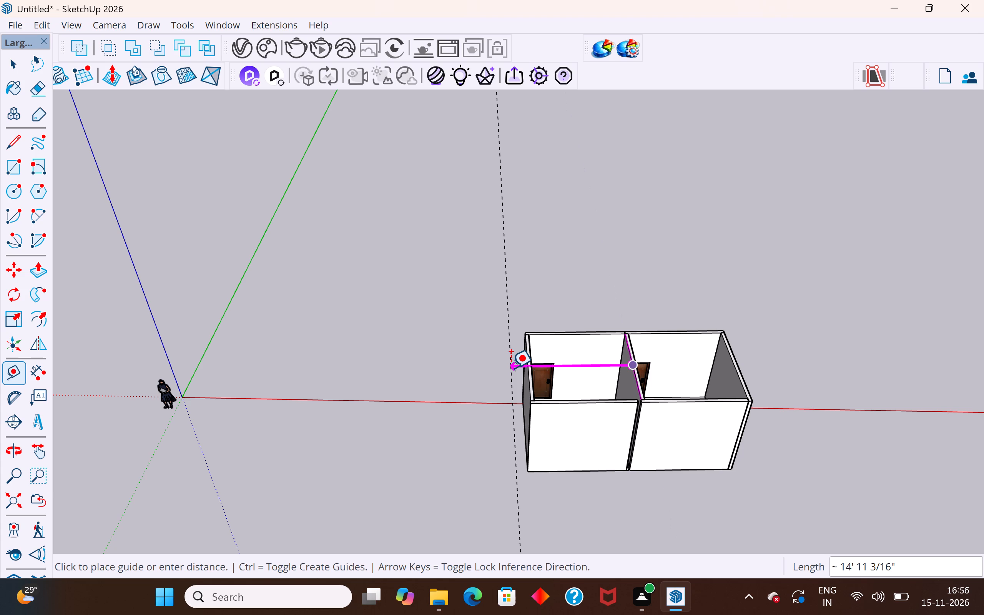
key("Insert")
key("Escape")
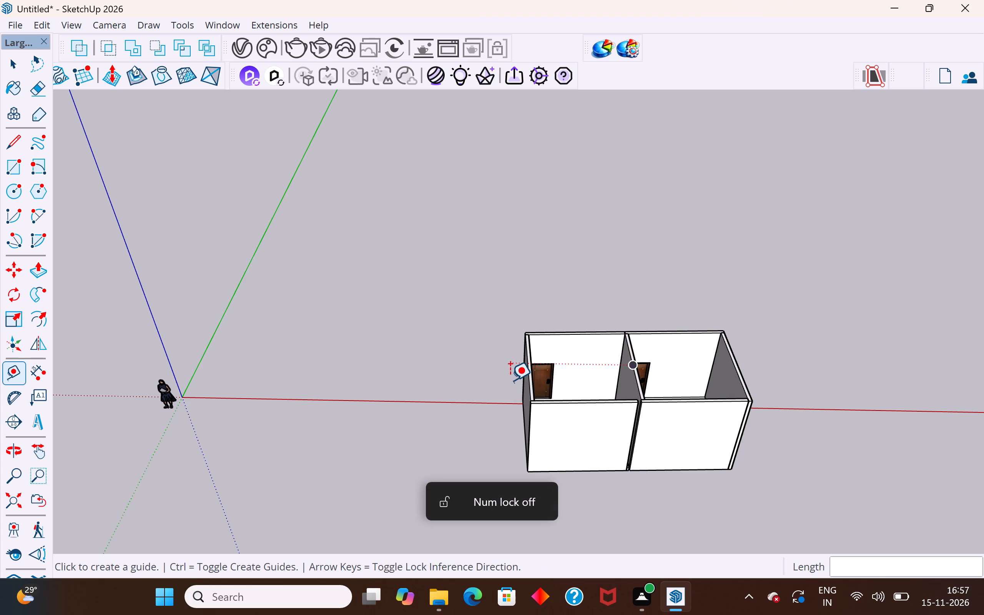
Draw a 14' line from the dividing wall's top corner along the copied room's doorless long wall and past its outer corner.
left_click(14, 142)
scroll(648, 405, "up", 9)
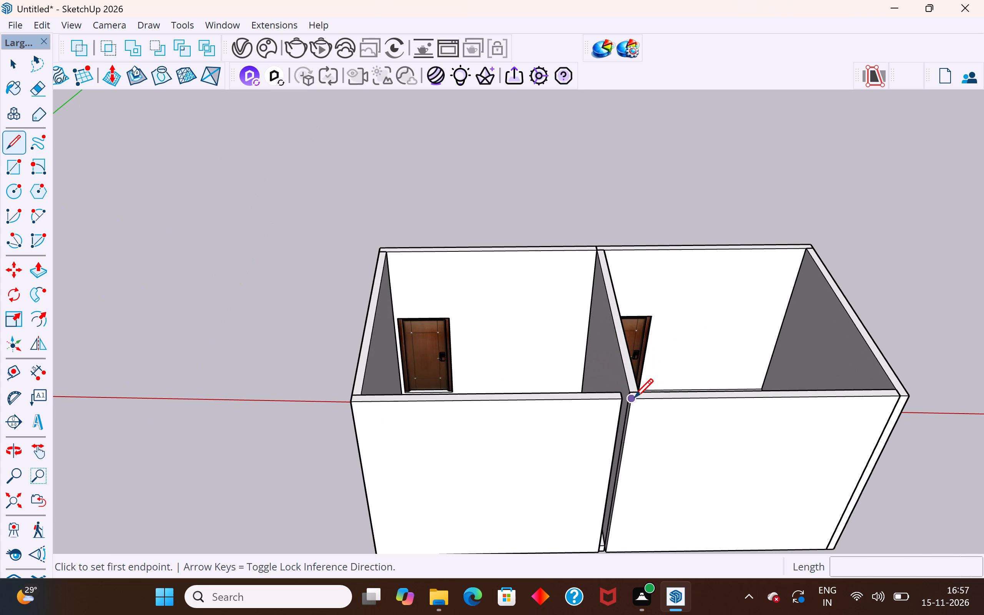
left_click(628, 394)
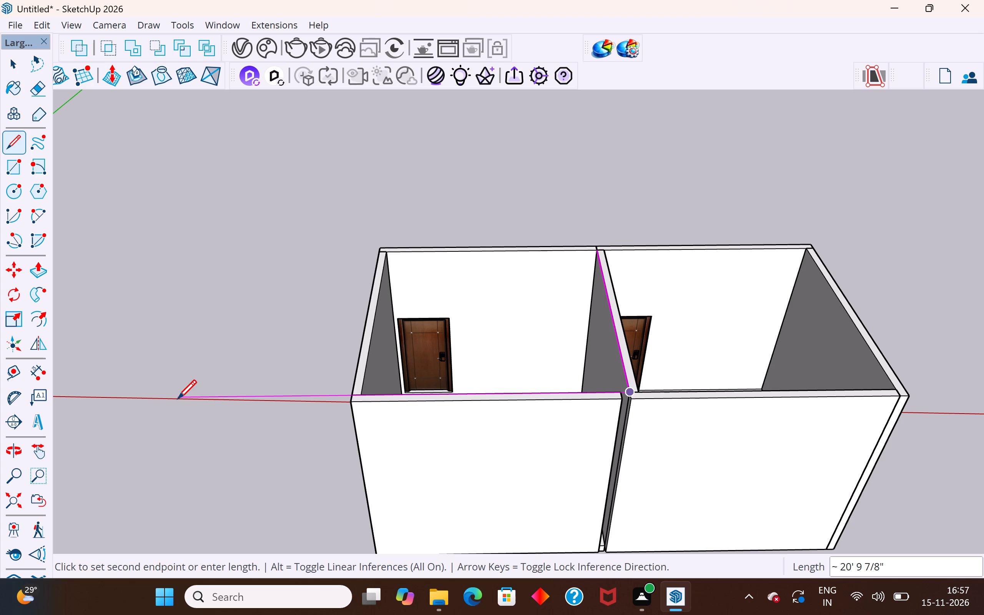
key("End")
key("Left")
key("apostrophe")
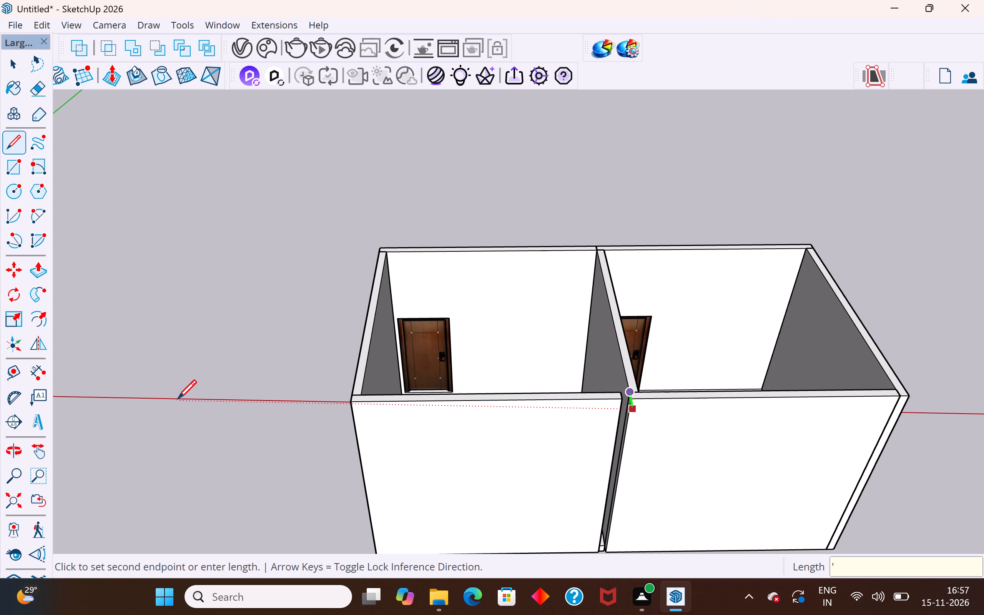
key("End")
key("Left")
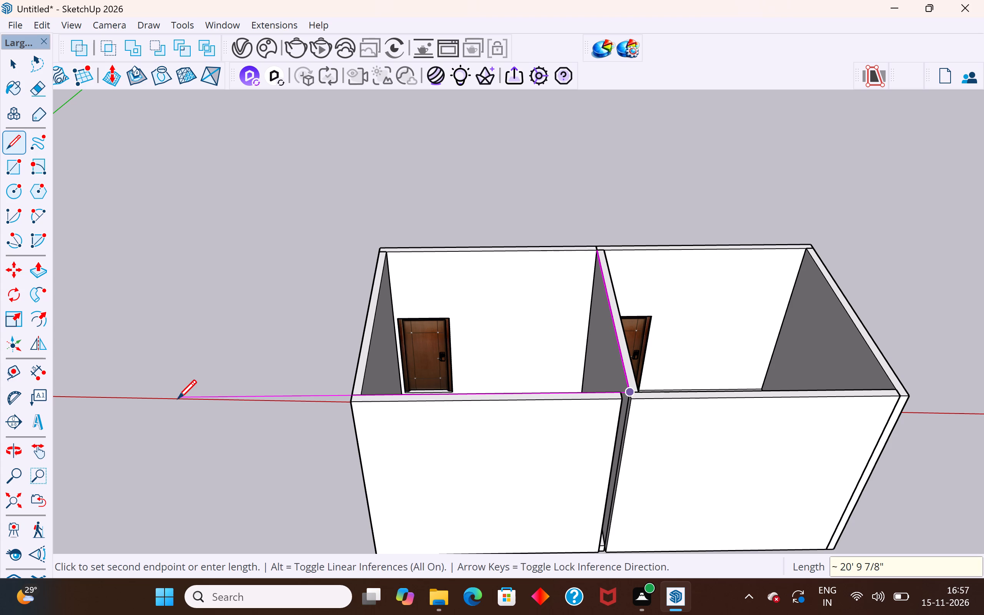
type("14")
key("apostrophe")
key("Return")
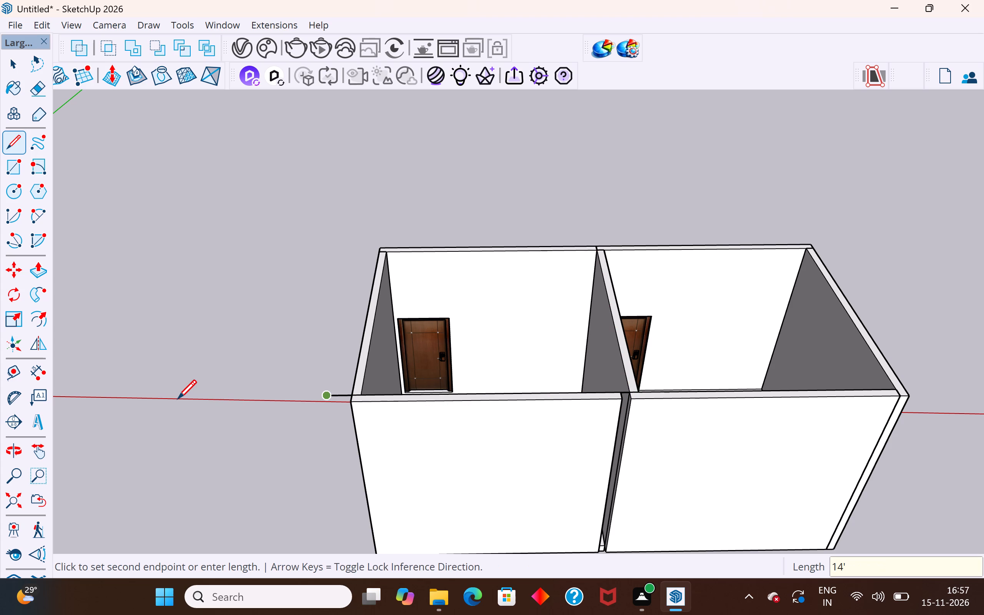
left_click(16, 60)
left_click(248, 298)
Select the 14' line that protrudes past the copied room's outer wall.
scroll(532, 316, "down", 5)
middle_click_drag(512, 371, 781, 481)
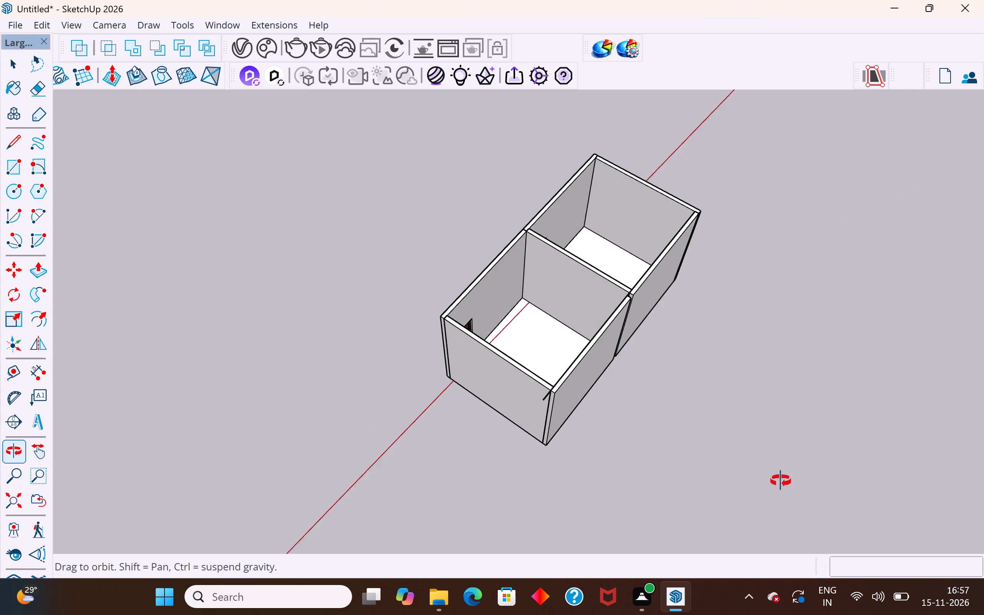
middle_click_drag(781, 481, 720, 364)
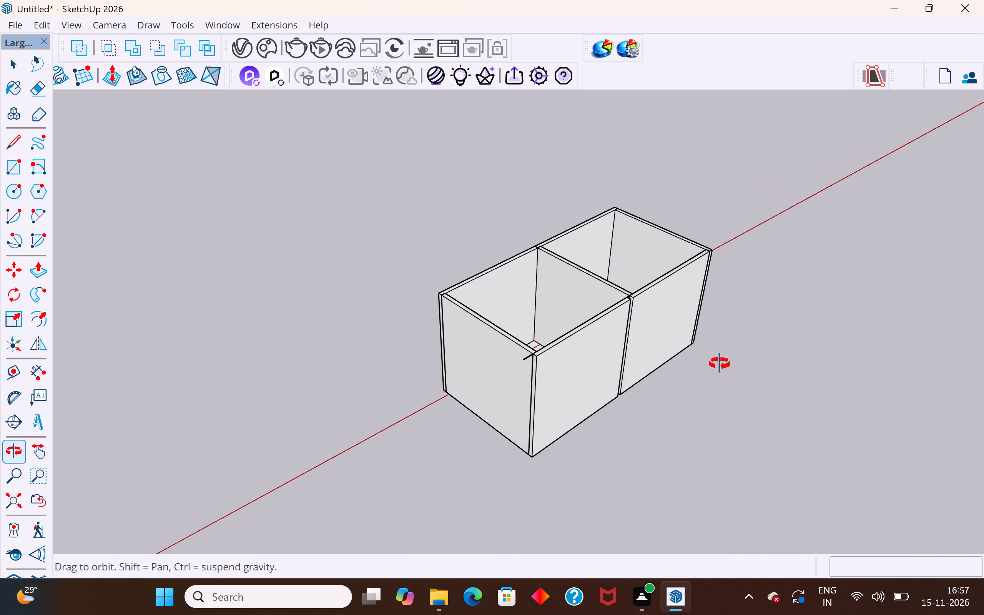
middle_click_drag(720, 364, 526, 407)
scroll(524, 374, "up", 5)
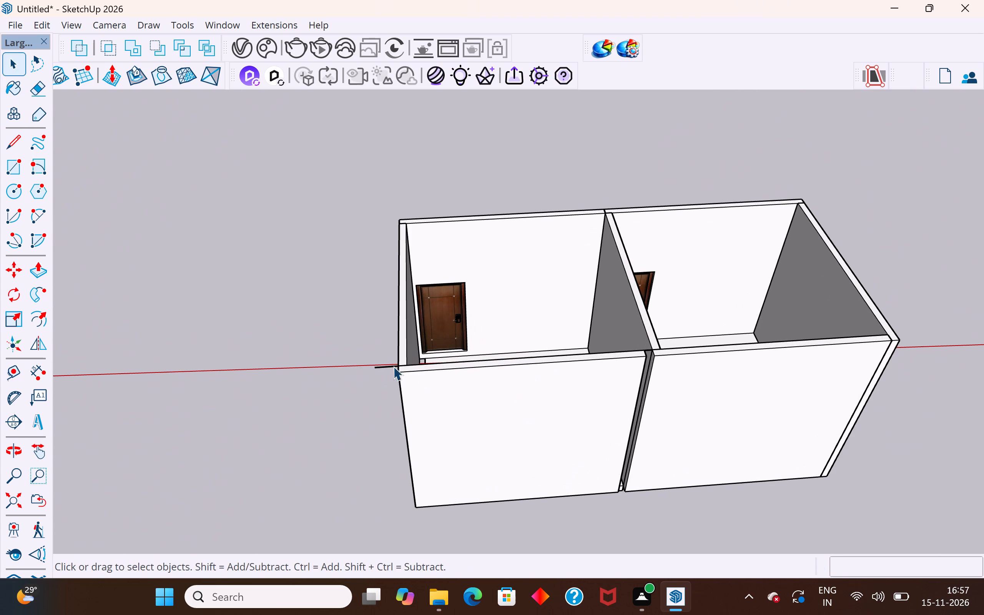
left_click(388, 366)
key("Print")
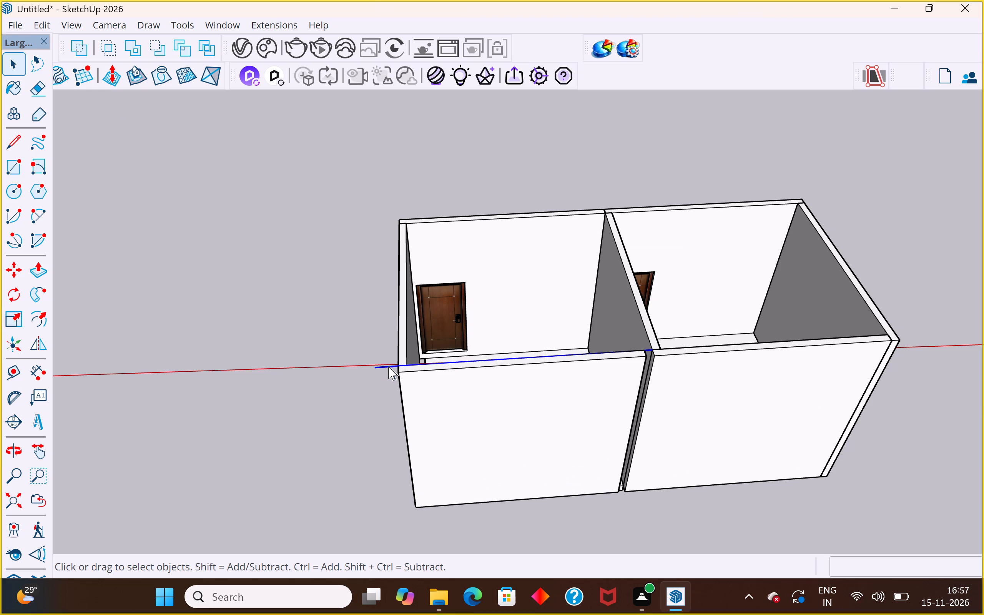
left_click(601, 18)
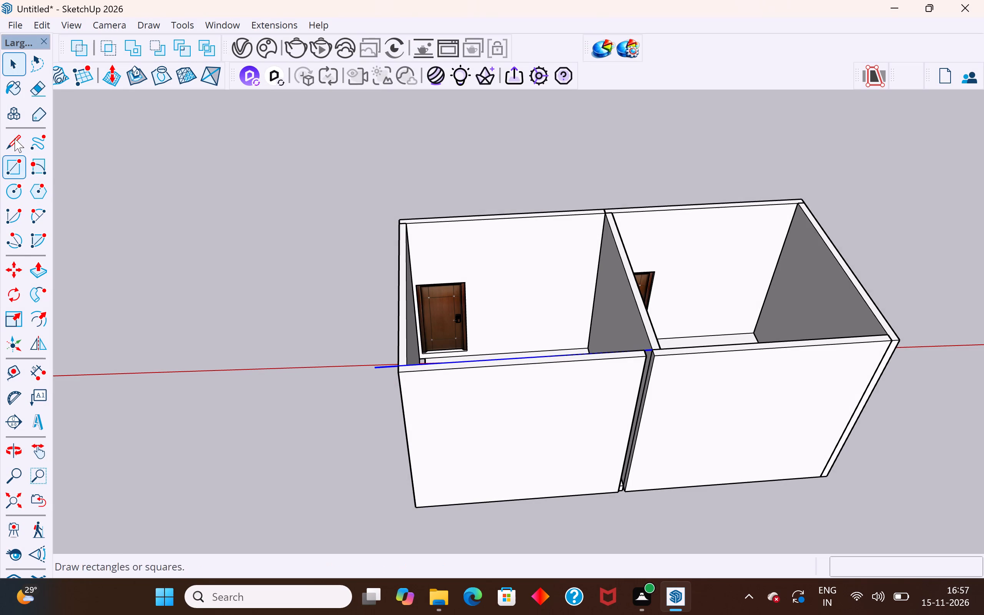
Delete the selected 14' line protruding past the copied room's outer wall.
left_click(15, 138)
scroll(683, 354, "up", 5)
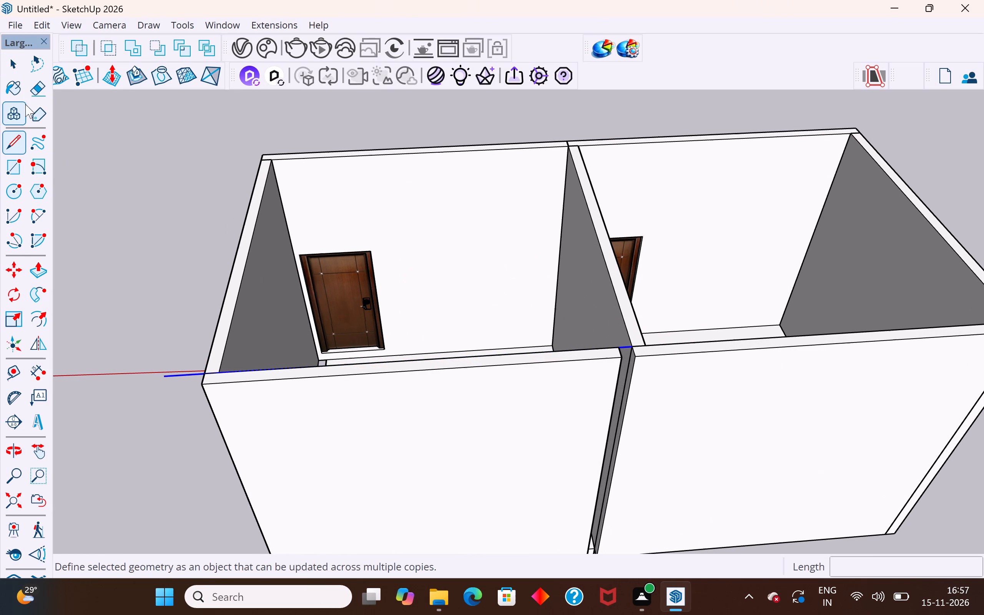
left_click(15, 78)
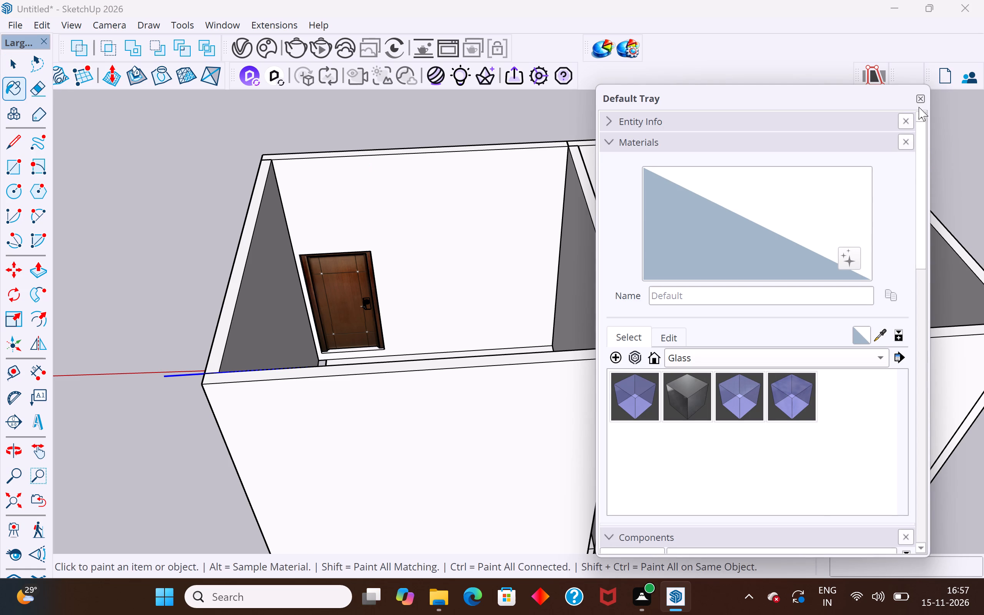
left_click(919, 94)
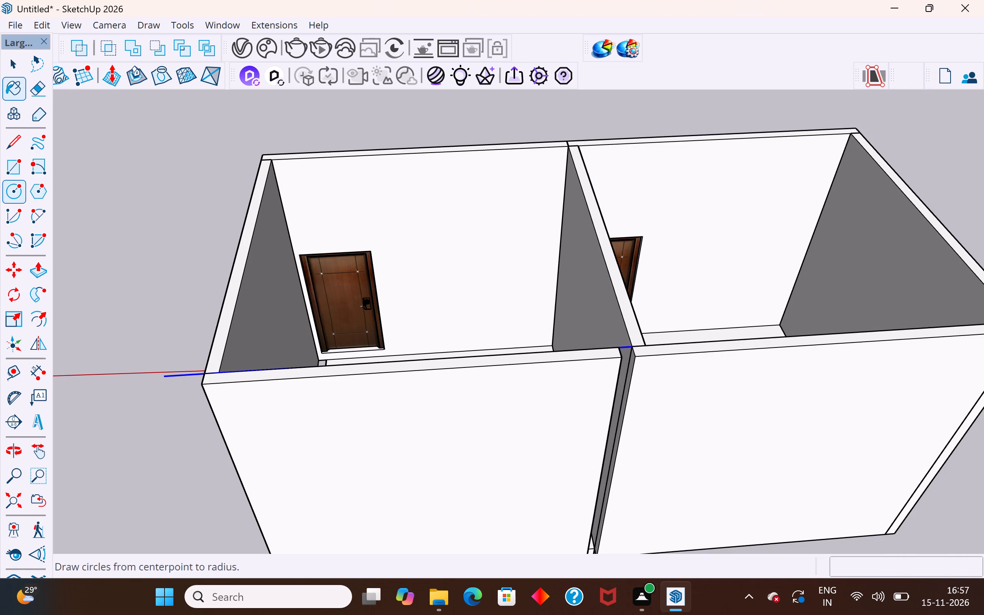
left_click(17, 56)
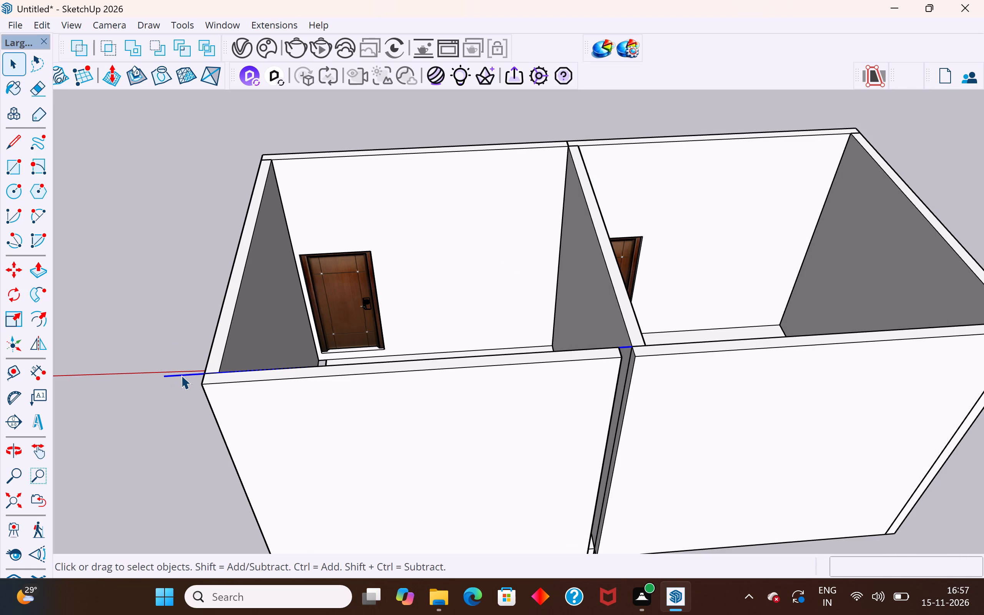
key("Delete")
Draw a 20' line from the dividing wall's top corner along the copied room's doorless long wall and past its outer corner.
left_click(12, 152)
scroll(763, 288, "down", 5)
scroll(685, 341, "up", 5)
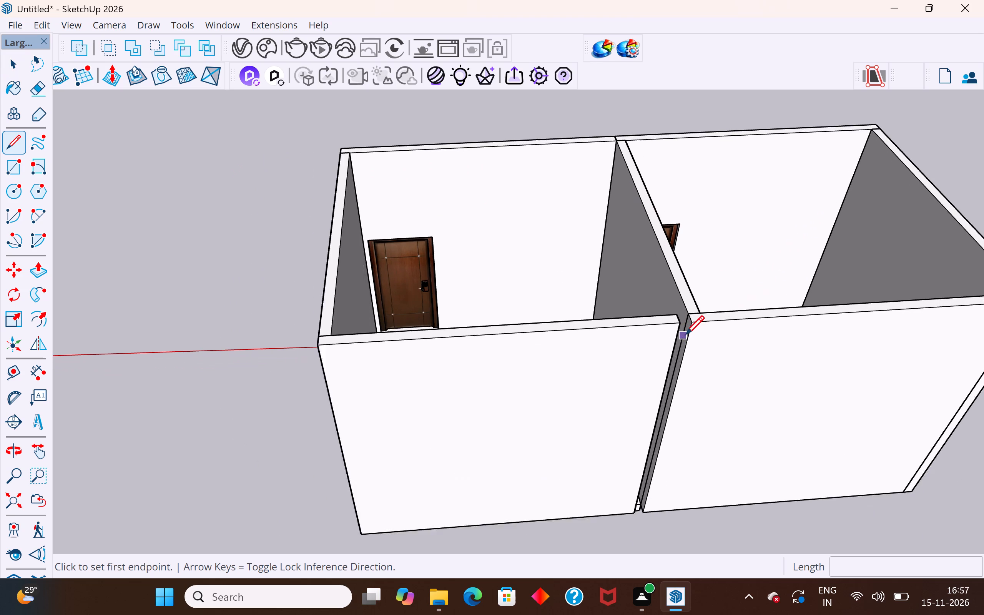
left_click(685, 318)
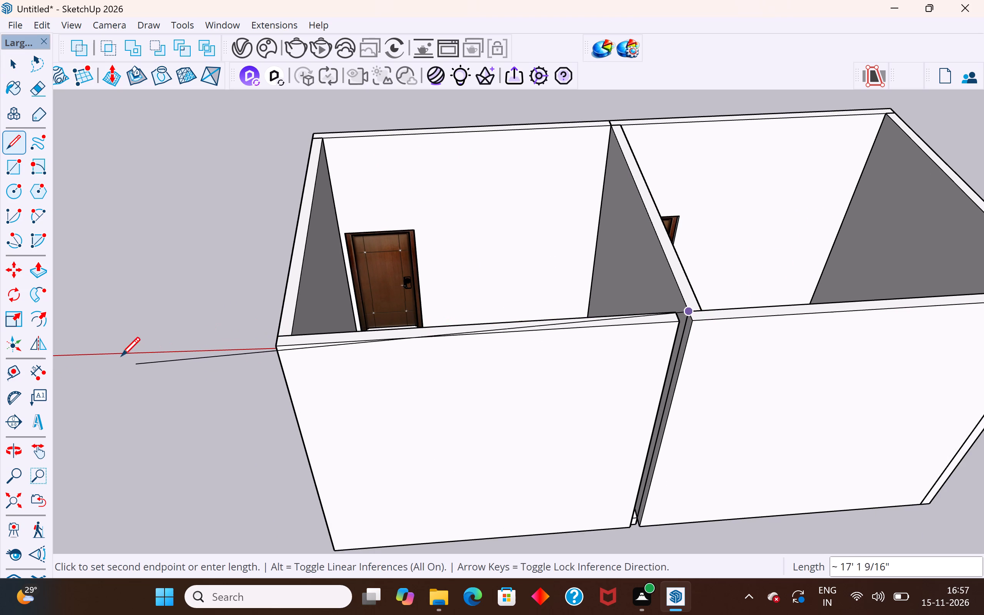
scroll(509, 355, "down", 6)
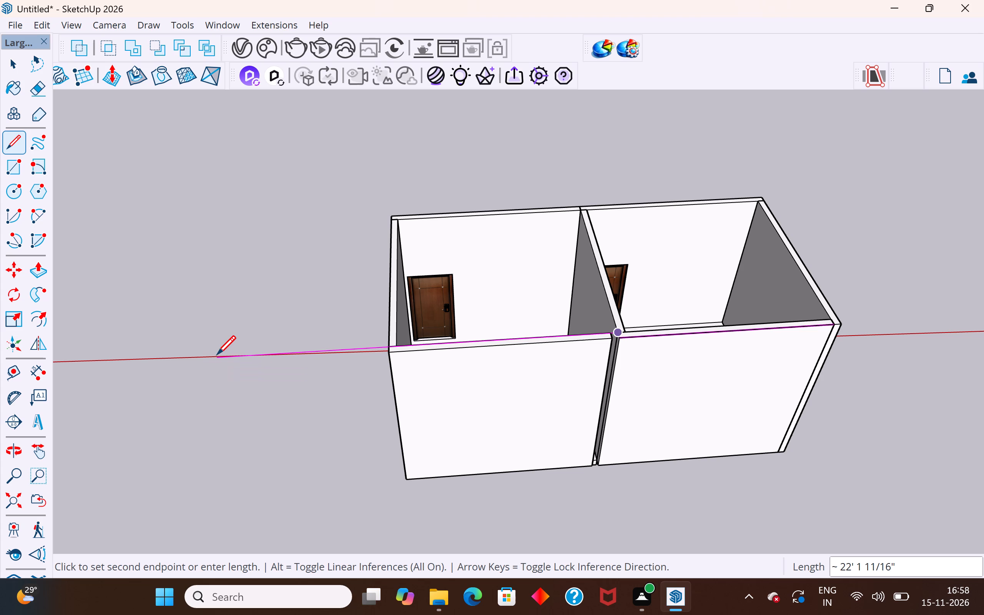
type("14")
key("BackSpace")
key("BackSpace")
type("20'")
key("Return")
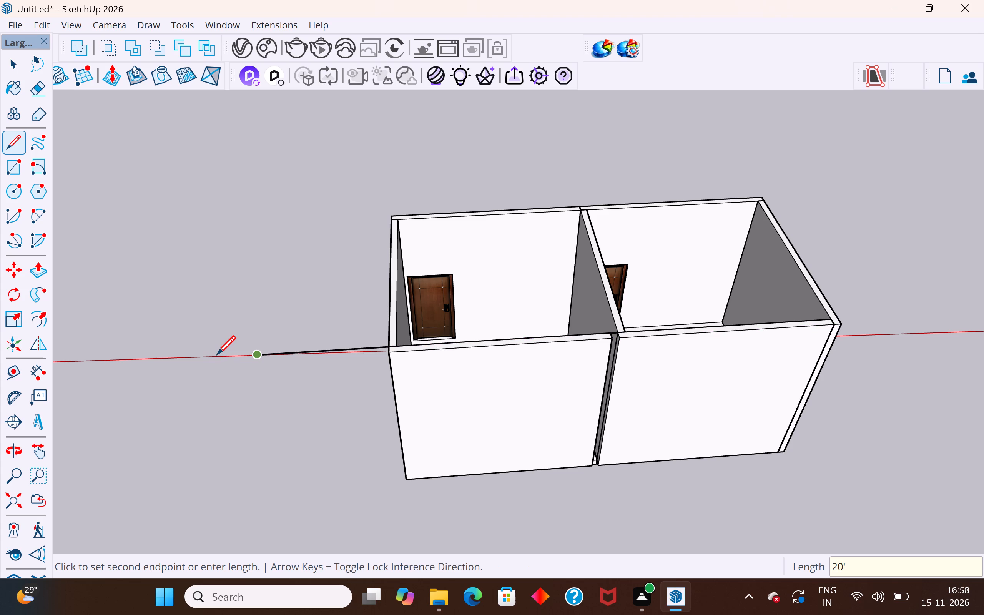
scroll(674, 360, "down", 3)
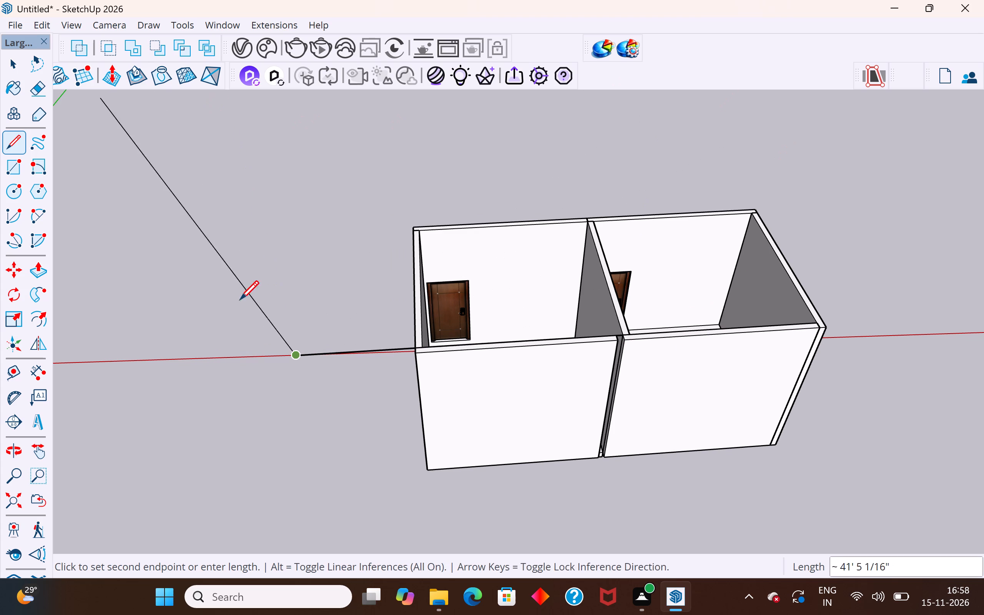
left_click(13, 59)
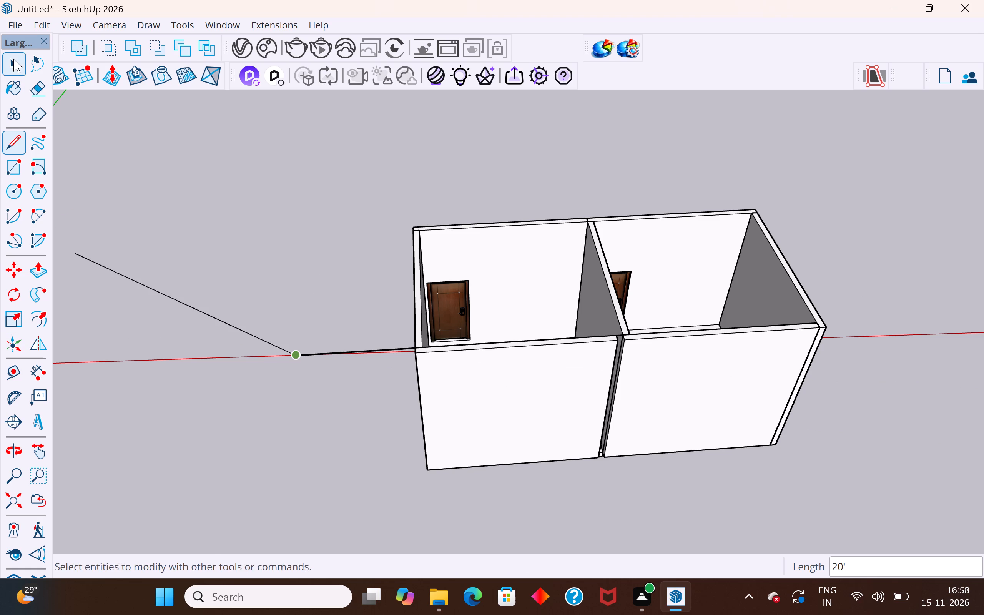
left_click(326, 259)
Move the copied room's outer end wall 7' 2" outward, from its top corner to the free end of the 20' line.
scroll(393, 410, "down", 4)
middle_click_drag(434, 420, 897, 419)
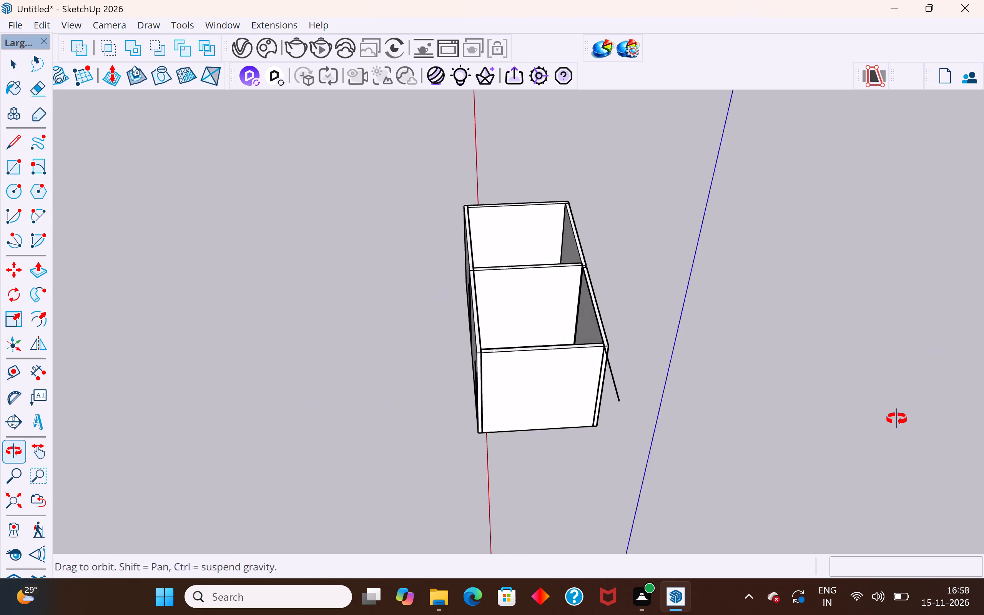
middle_click_drag(897, 419, 556, 375)
left_click(429, 345)
scroll(429, 345, "up", 3)
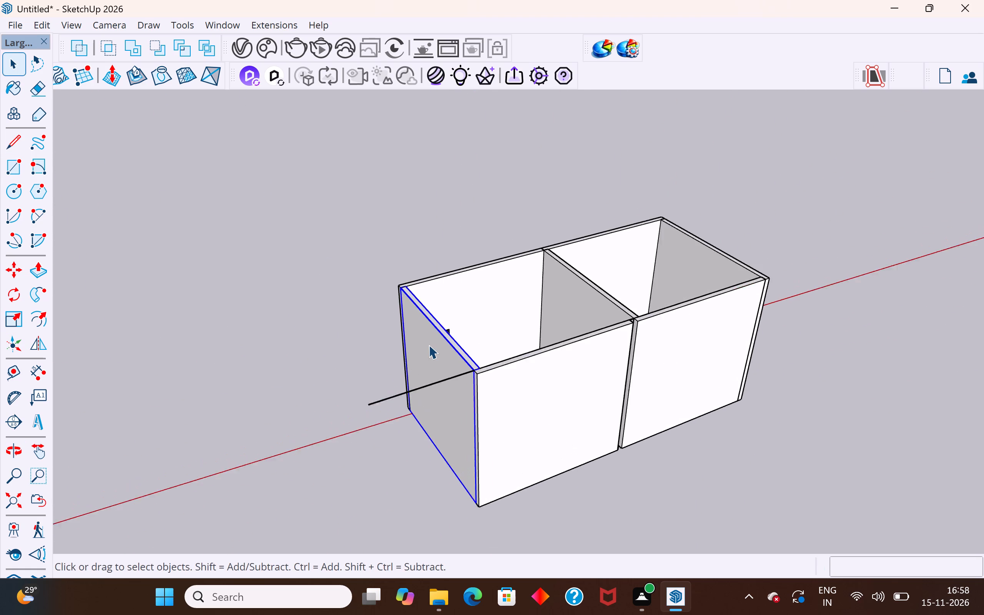
scroll(429, 345, "up", 3)
key("m")
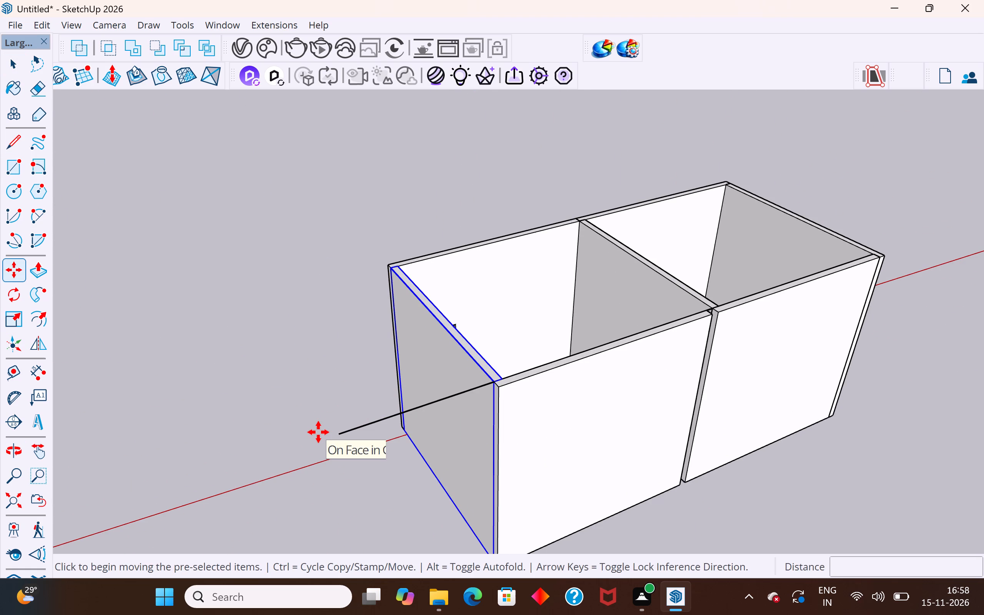
key("Return")
scroll(497, 396, "up", 4)
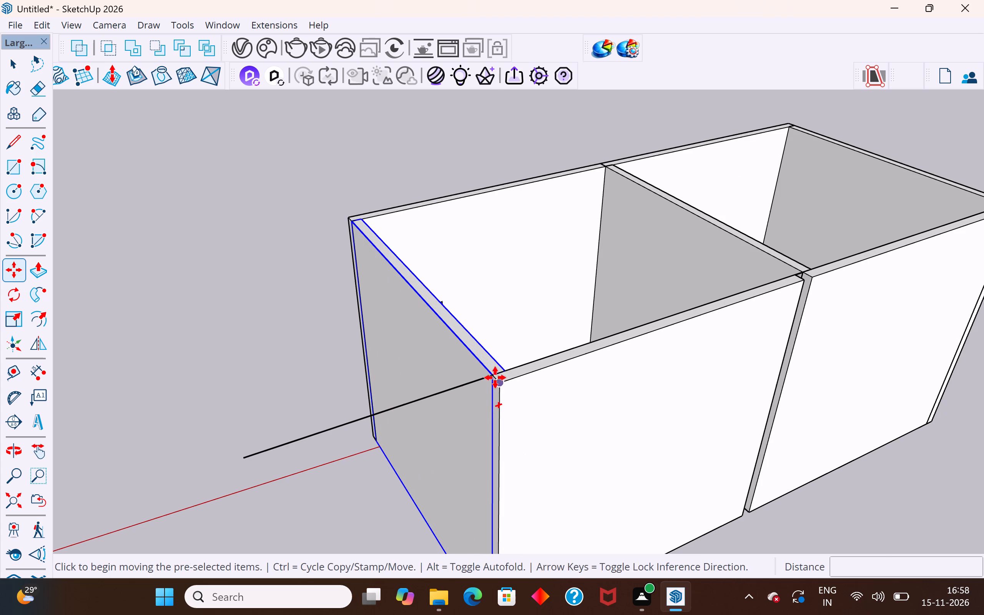
left_click(493, 371)
left_click(247, 455)
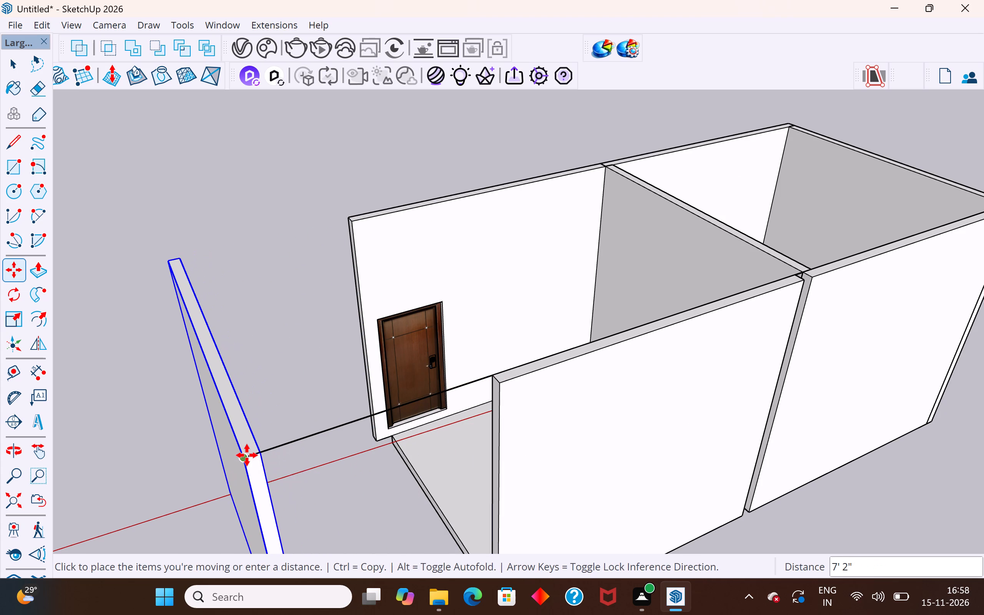
scroll(461, 332, "down", 8)
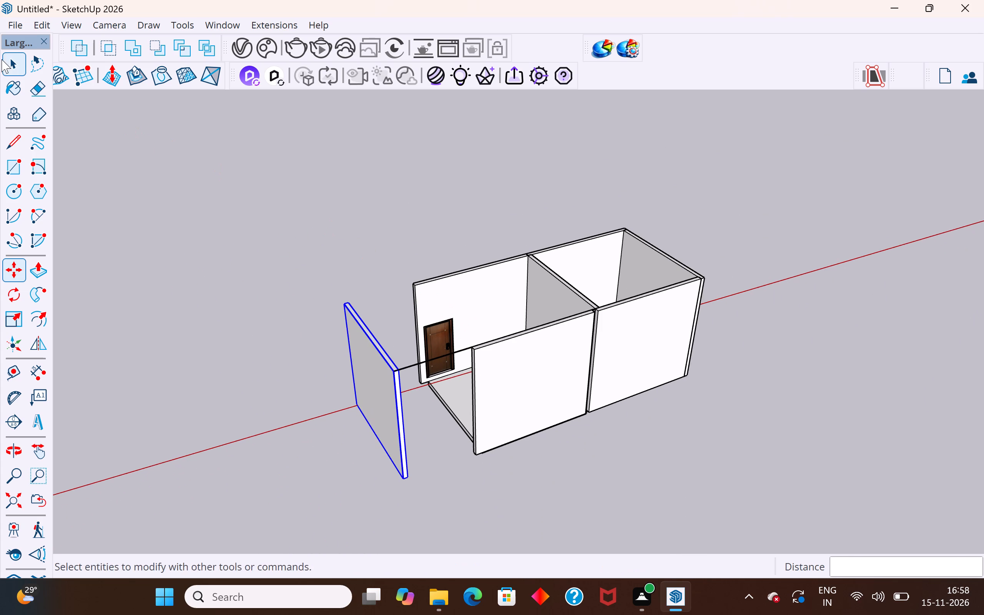
left_click(5, 60)
left_click(256, 237)
Move the copied room's doorless long wall 7' 2" outward so its top corner meets the relocated end wall's corner.
left_click(507, 366)
scroll(499, 362, "up", 5)
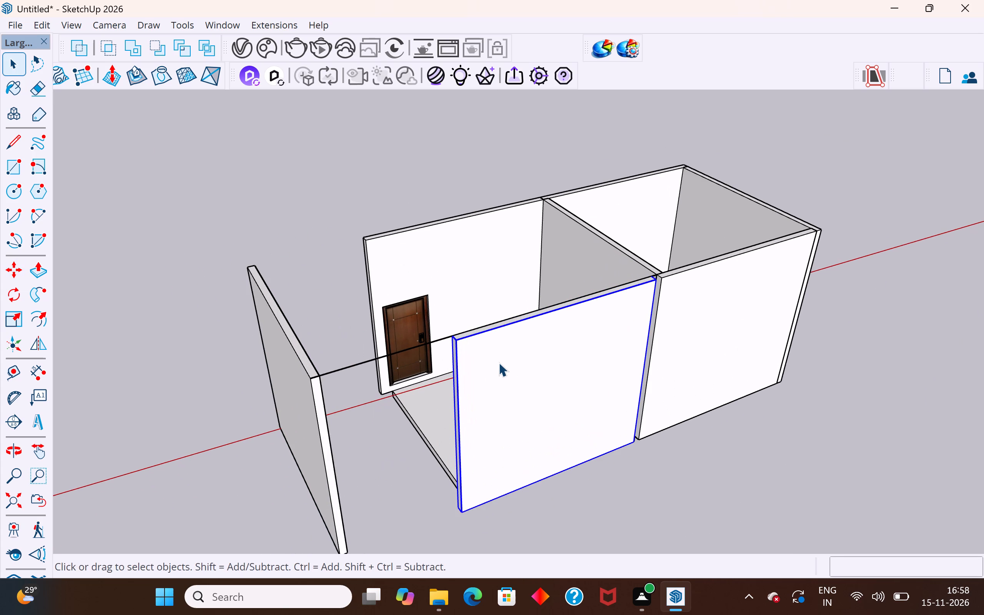
key("m")
key("Return")
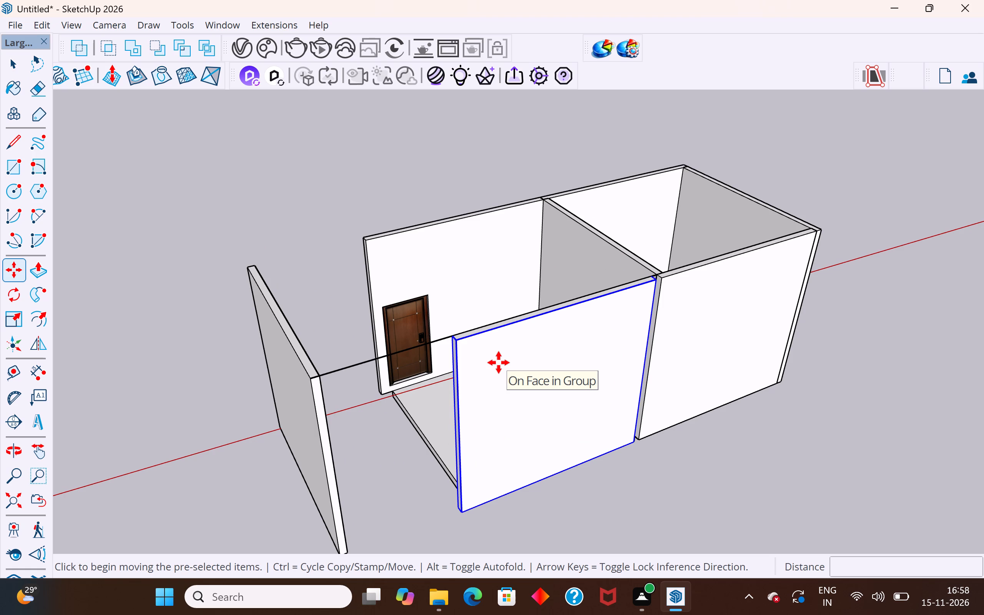
left_click(451, 334)
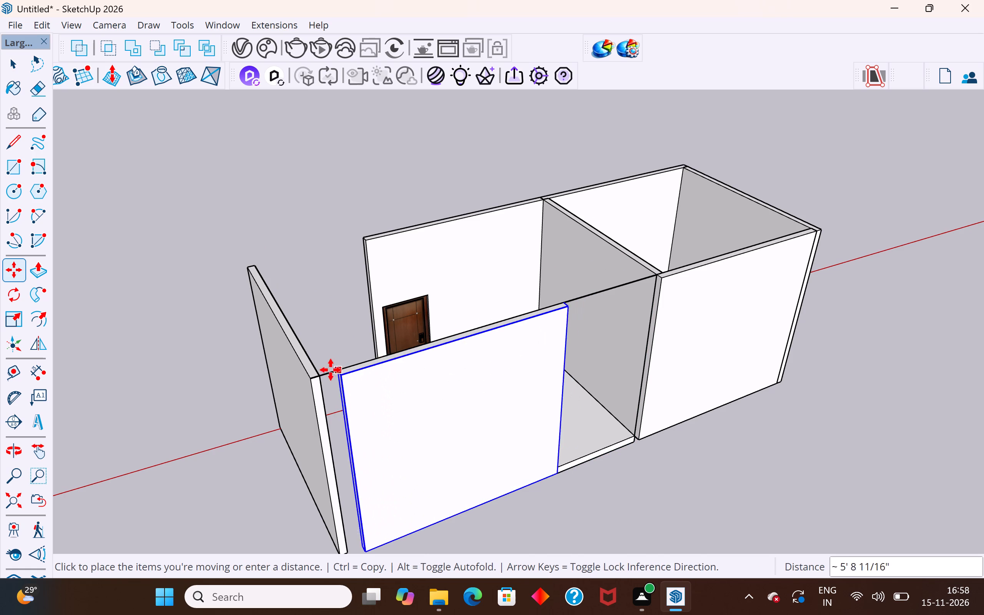
scroll(314, 374, "up", 4)
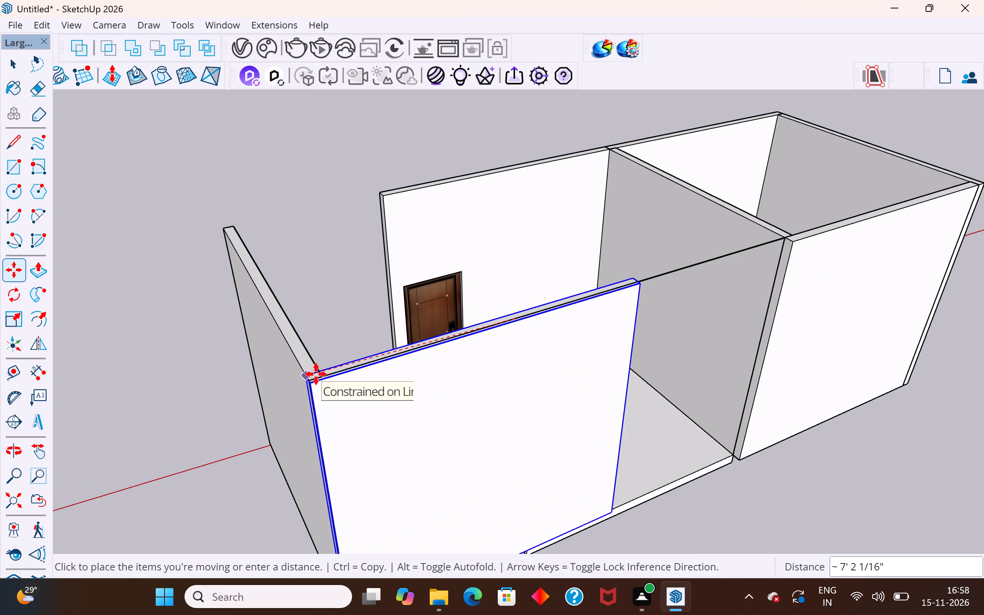
middle_click_drag(324, 374, 523, 295)
scroll(523, 295, "down", 6)
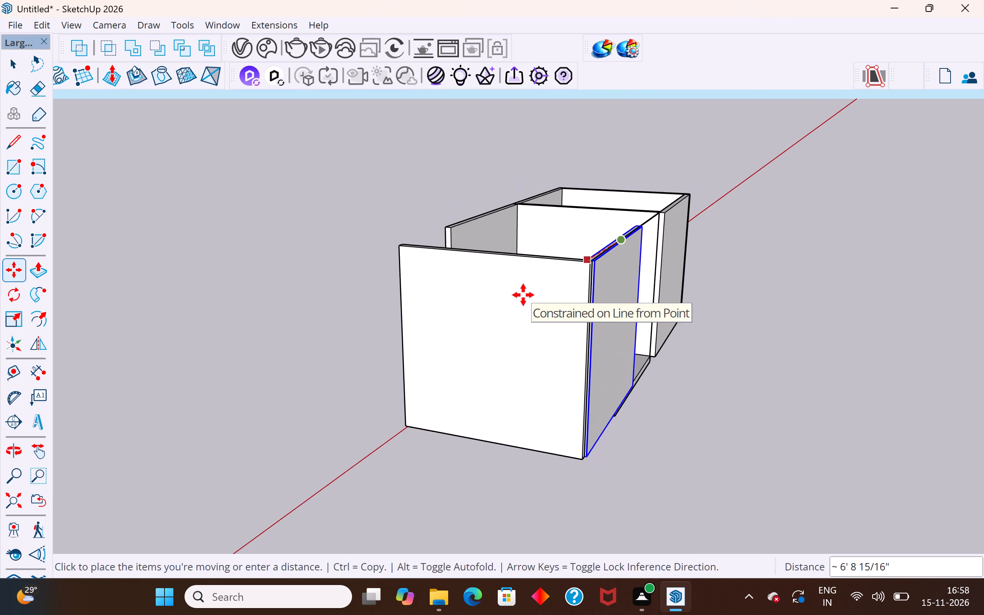
scroll(523, 295, "up", 5)
scroll(637, 233, "up", 2)
scroll(637, 233, "down", 4)
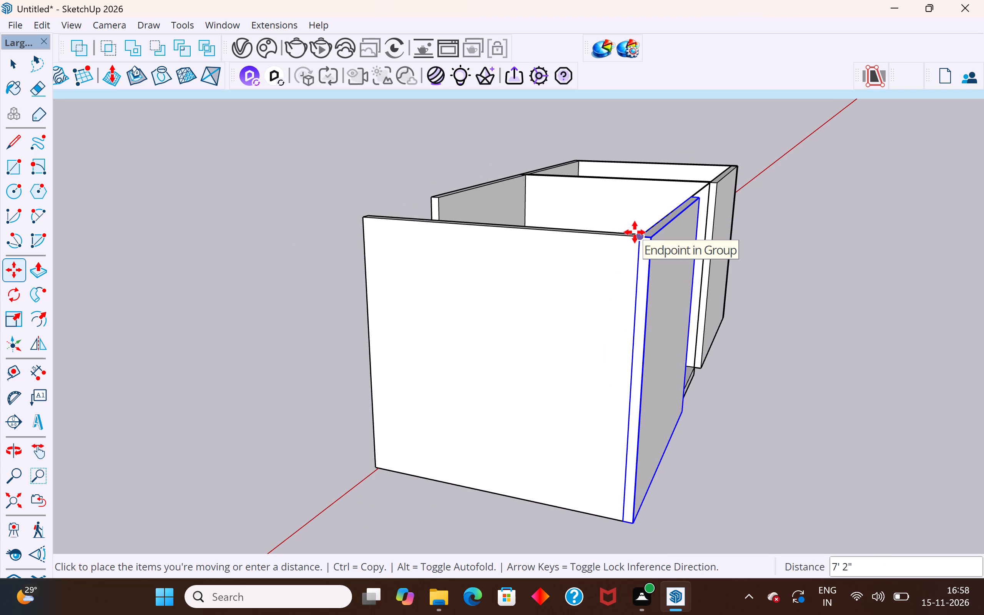
left_click(635, 232)
Open the moved doorless long wall's group and Push/Pull its inner end face 7' 7" to meet the original room's long wall.
scroll(739, 259, "down", 5)
middle_click_drag(836, 346, 791, 368)
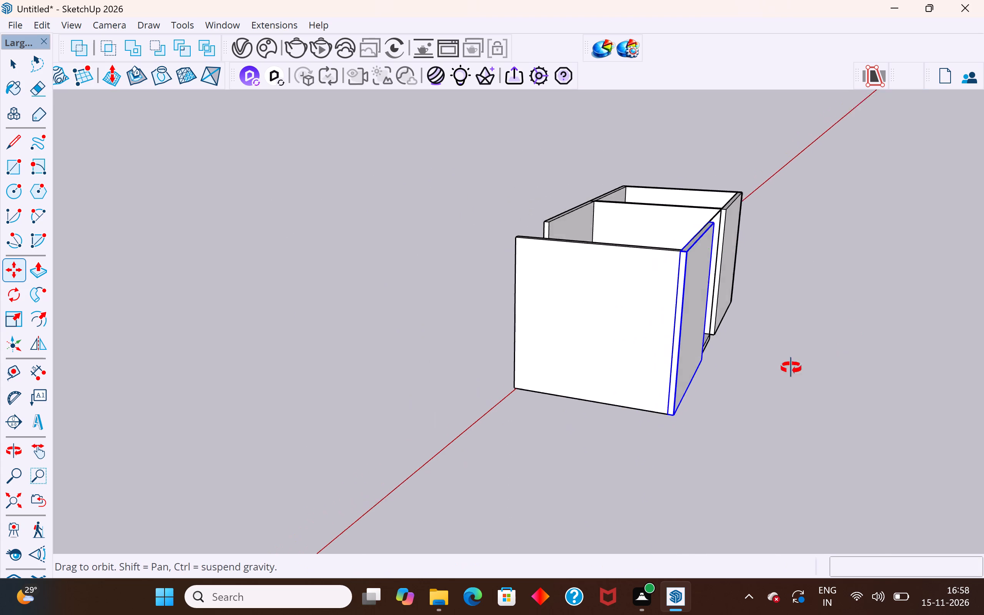
middle_click_drag(791, 368, 256, 395)
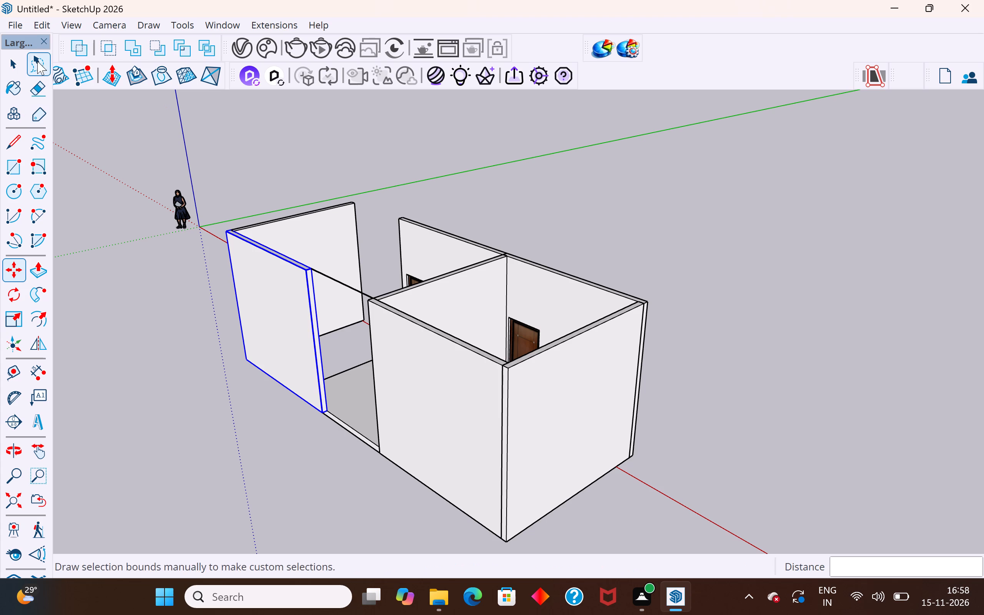
left_click(10, 67)
left_click(171, 369)
scroll(313, 417, "up", 6)
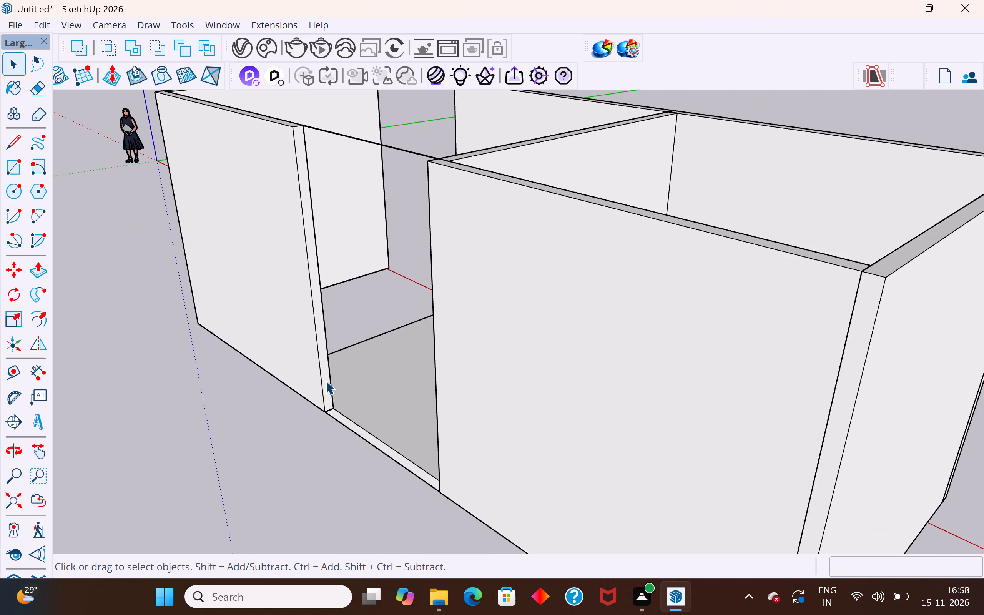
left_click(326, 381)
double_click(323, 366)
left_click(318, 351)
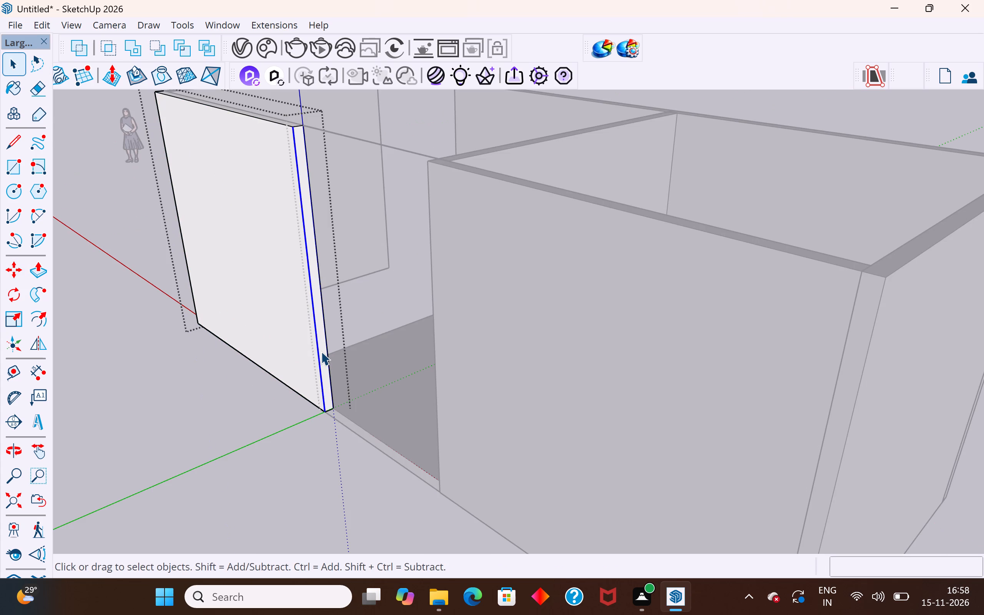
left_click(321, 351)
left_click(43, 273)
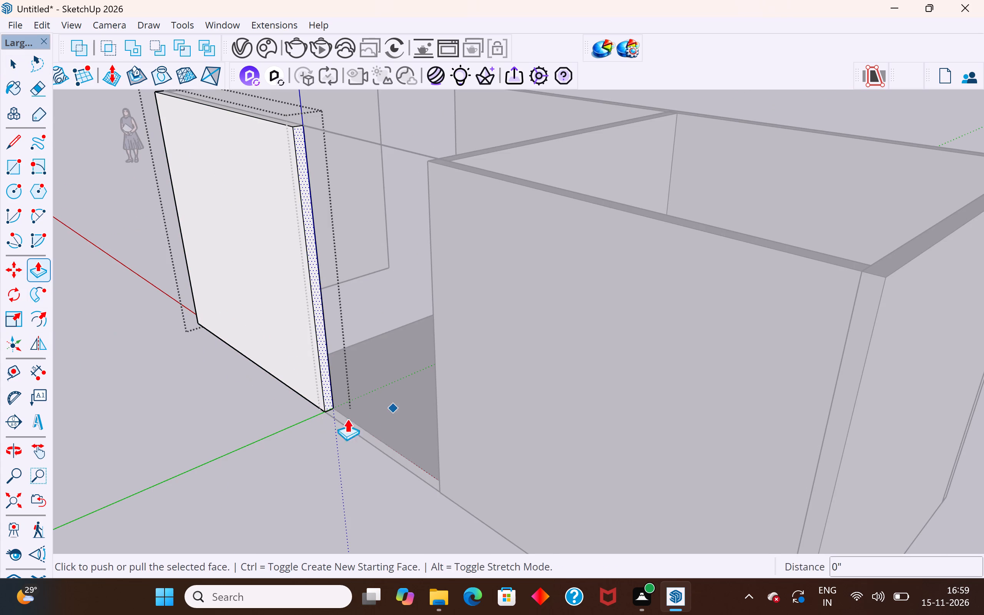
left_click(324, 412)
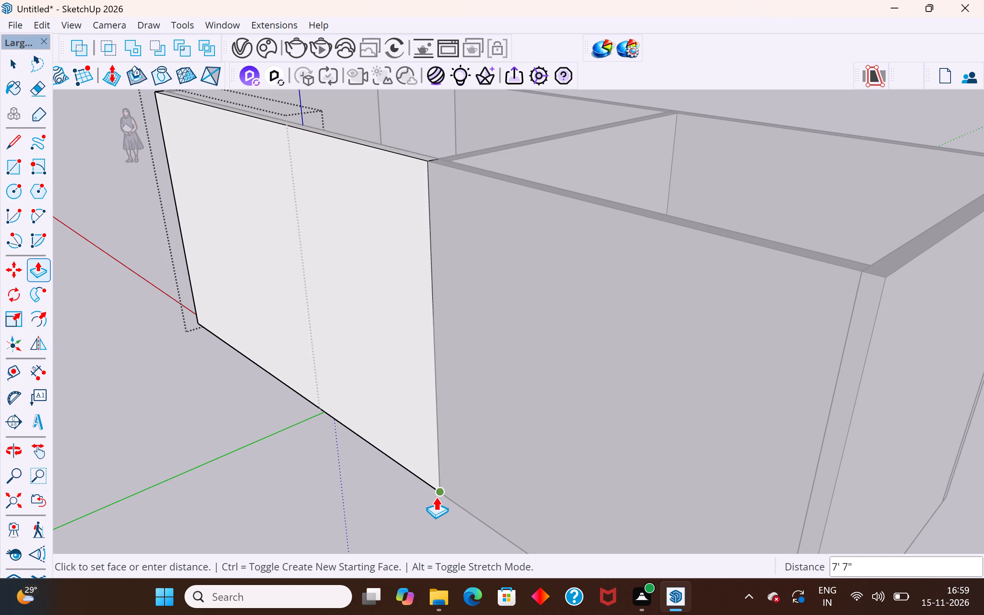
scroll(437, 485, "up", 6)
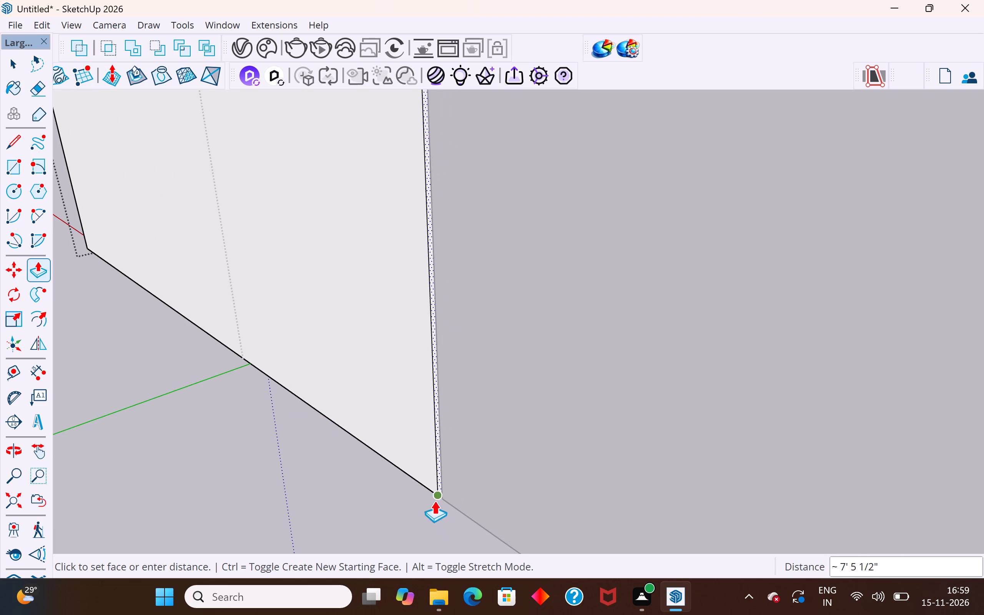
scroll(443, 485, "up", 7)
middle_click_drag(447, 492, 487, 229)
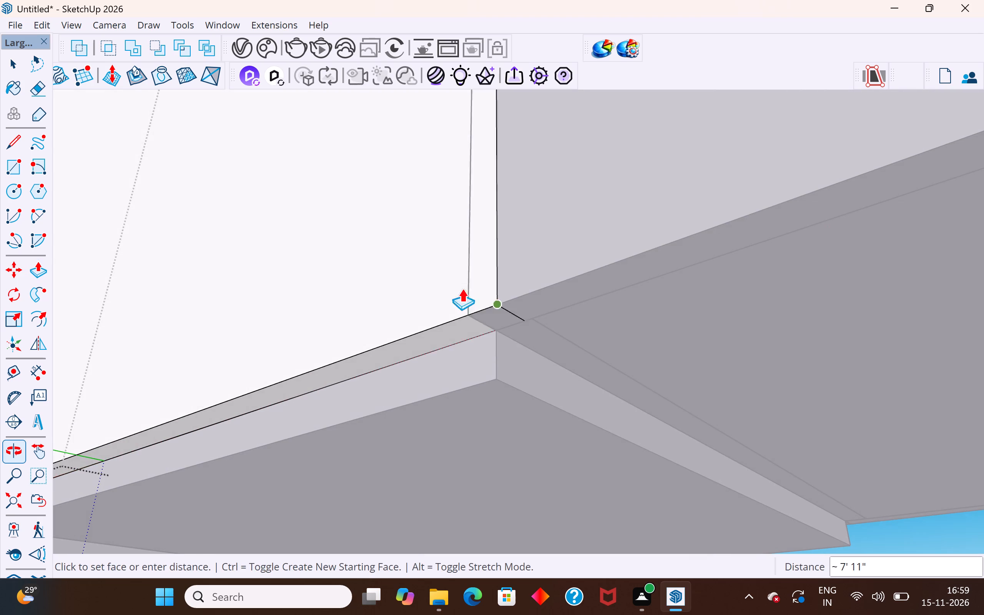
left_click(469, 312)
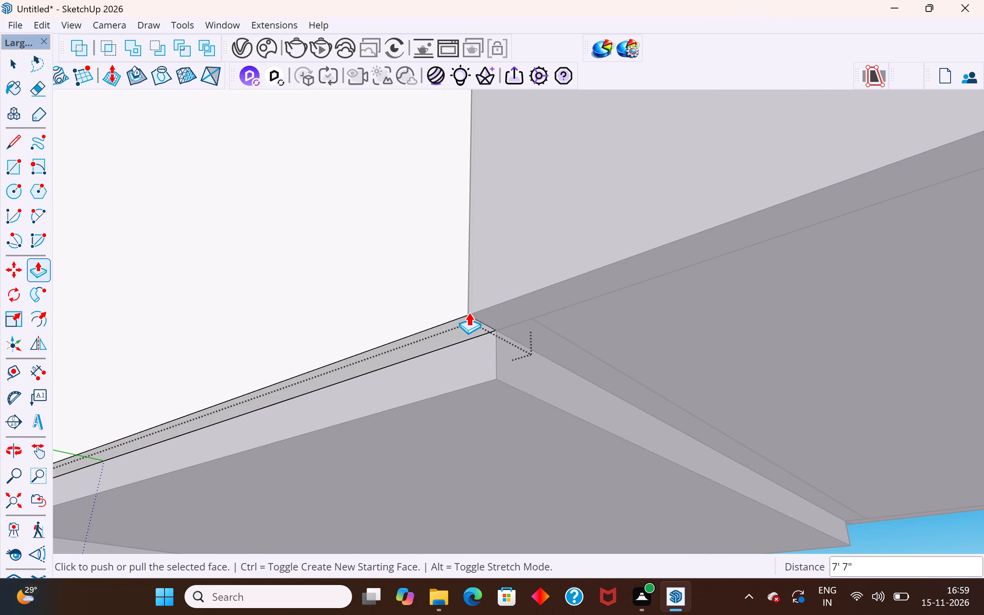
scroll(469, 362, "down", 17)
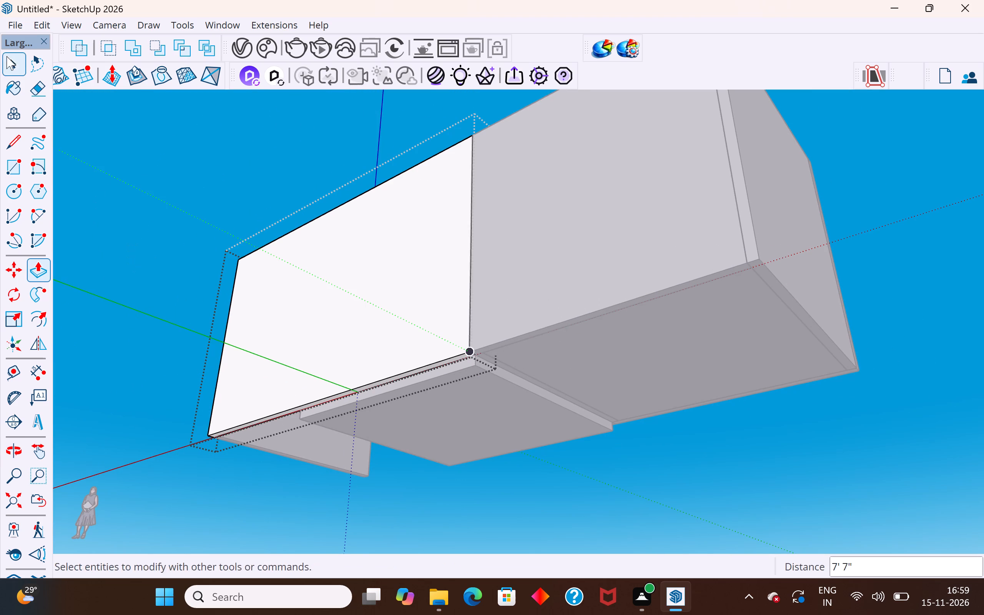
left_click(13, 59)
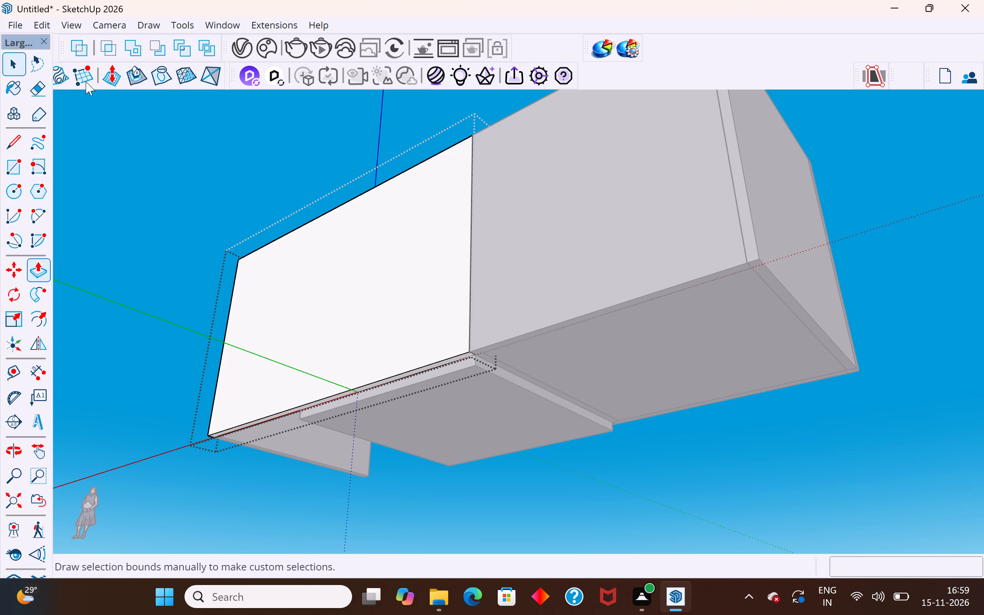
Move the copied room's floor slab up 6" so its underside corner meets the bottom corner at the long wall.
left_click(150, 101)
left_click(446, 406)
scroll(462, 356, "up", 4)
middle_click_drag(500, 273, 514, 161)
scroll(498, 263, "up", 5)
left_click(498, 257)
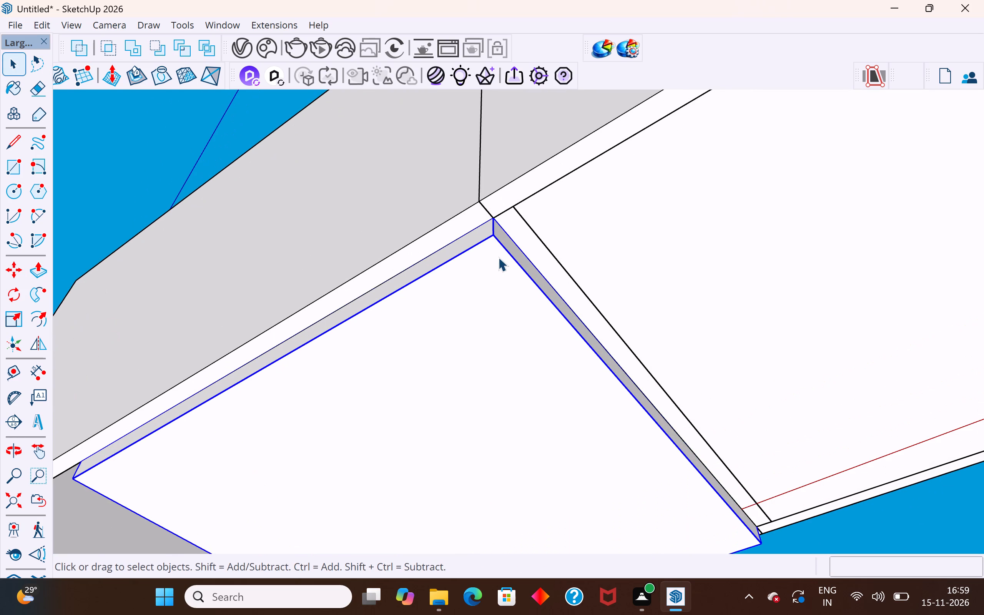
type("M")
key("space")
scroll(514, 216, "down", 5)
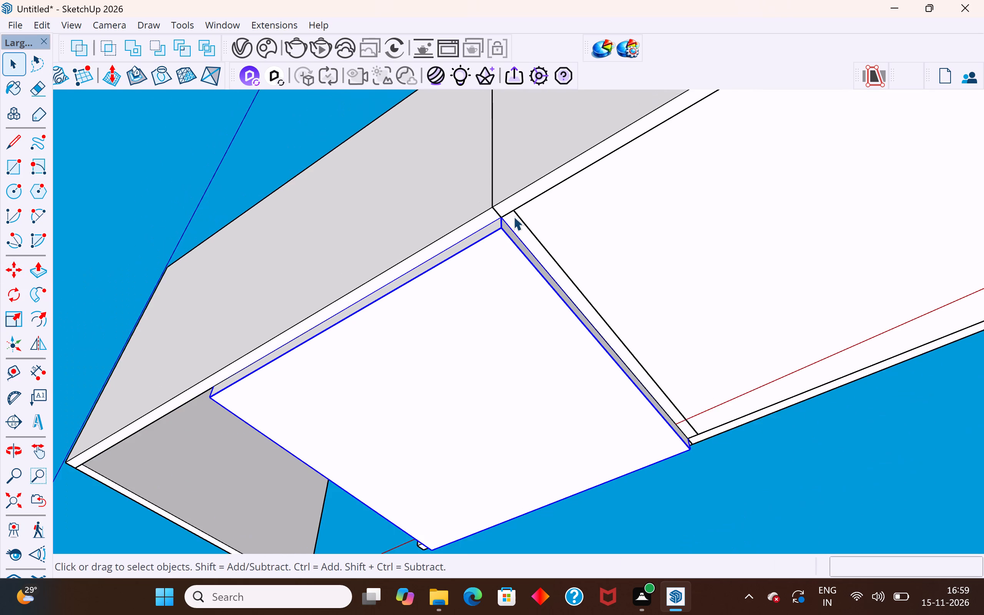
middle_click_drag(517, 236, 541, 390)
key("m")
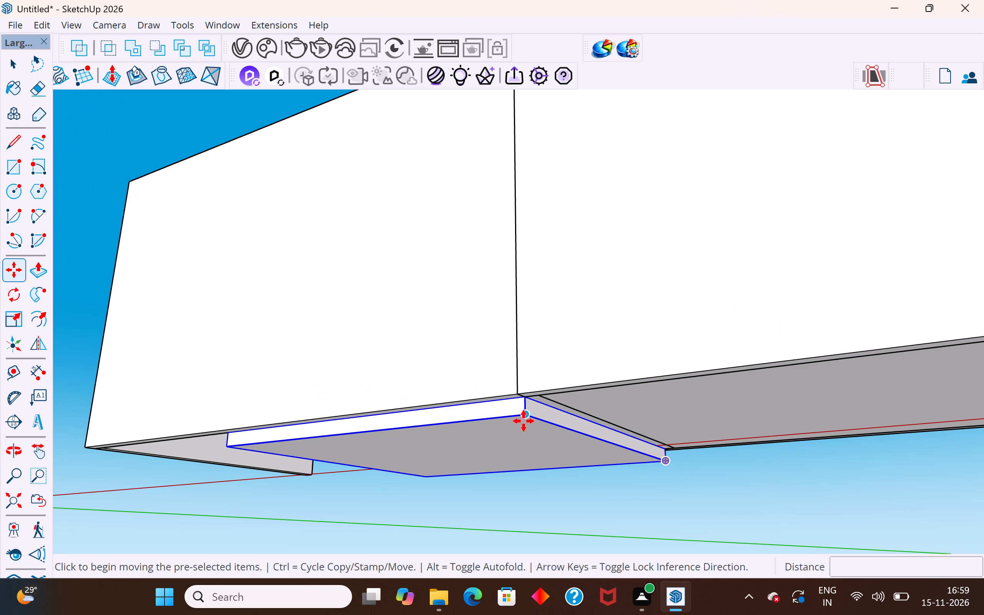
left_click(524, 419)
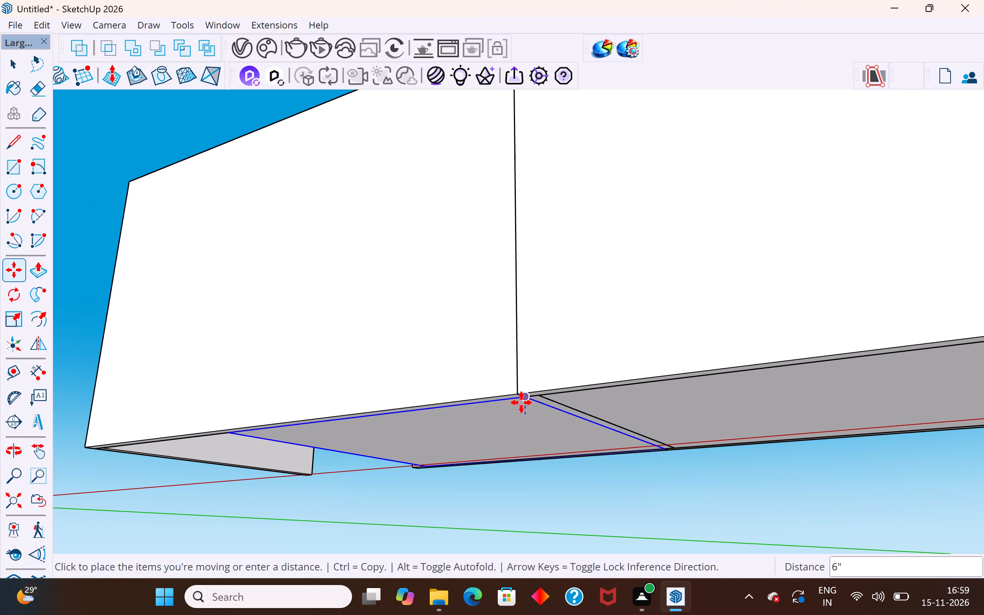
scroll(521, 402, "up", 9)
middle_click_drag(521, 402, 522, 347)
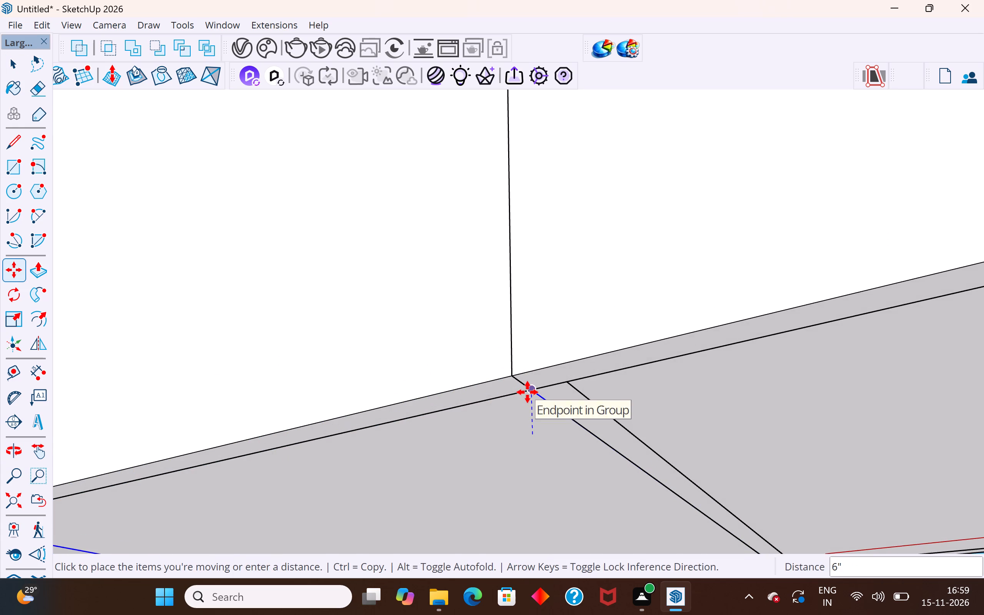
left_click(527, 392)
scroll(656, 320, "down", 12)
middle_click_drag(450, 405, 703, 382)
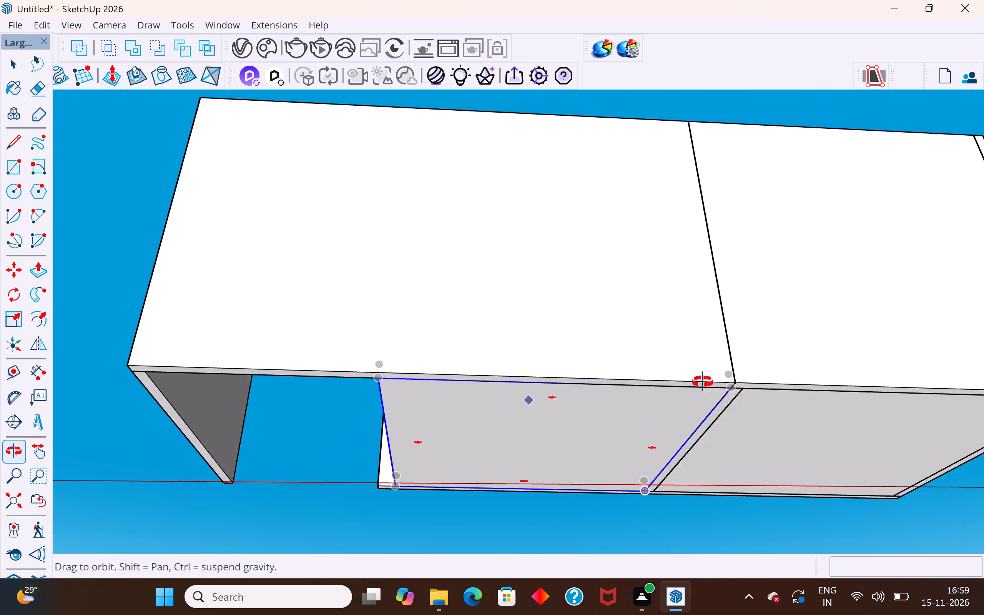
middle_click_drag(703, 382, 823, 340)
left_click(20, 65)
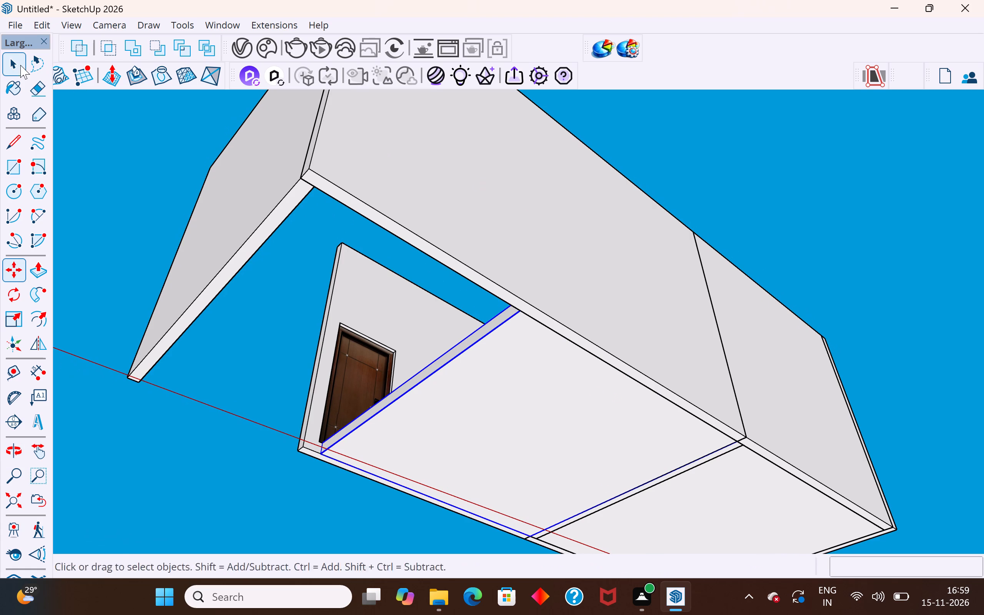
left_click(119, 161)
Open the copied room's floor group and Push/Pull its outer end face 7' 7" to reach the relocated end wall.
left_click(481, 336)
scroll(484, 334, "up", 5)
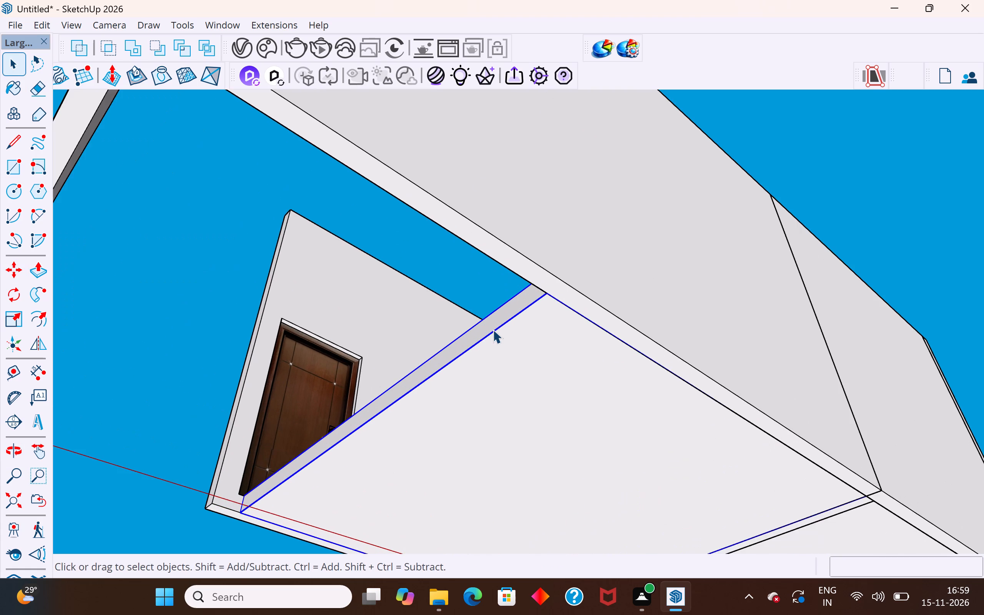
scroll(505, 322, "down", 6)
scroll(523, 347, "up", 4)
double_click(521, 284)
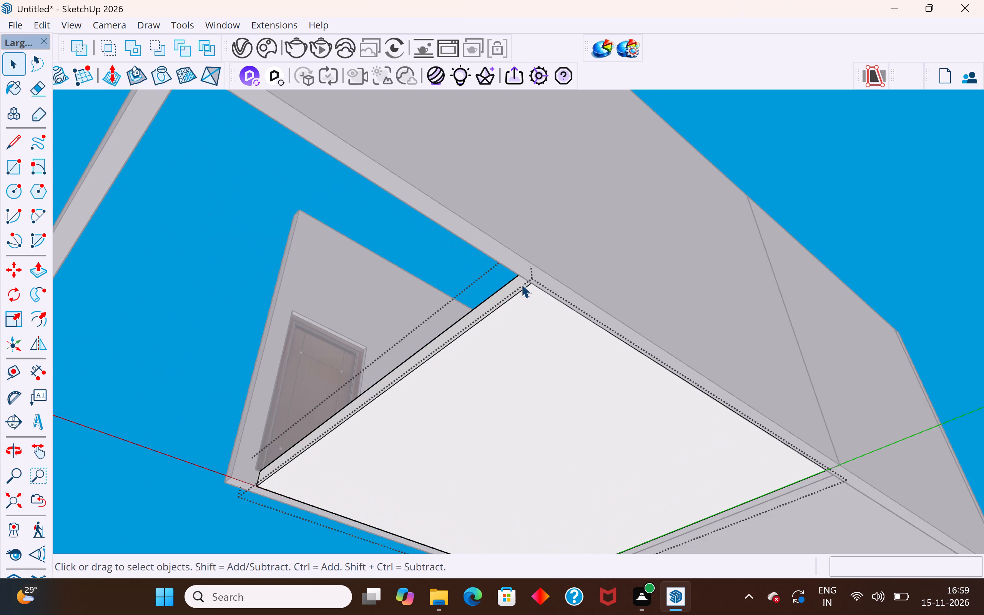
left_click(515, 285)
left_click(39, 270)
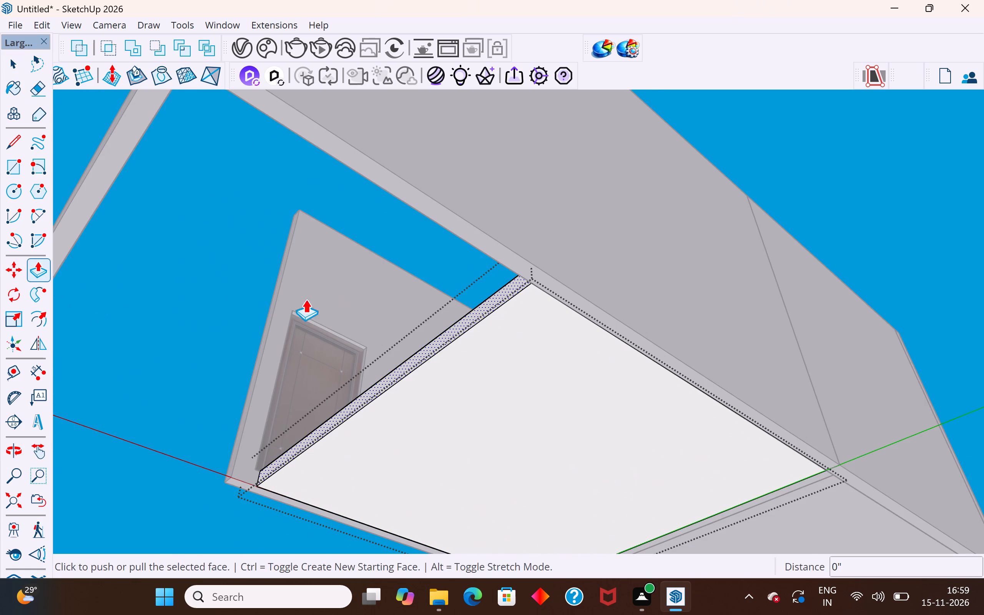
left_click(528, 282)
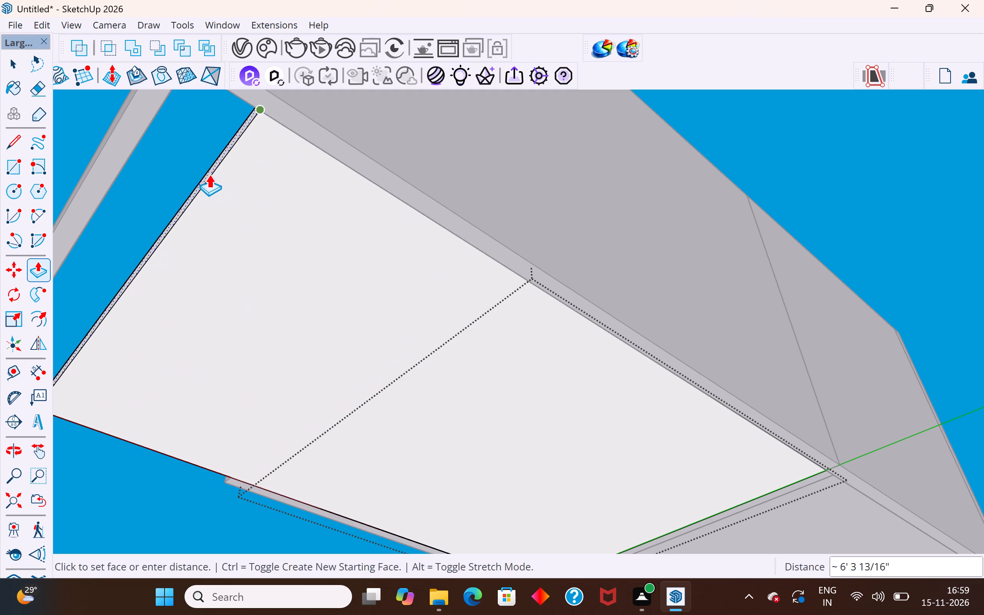
scroll(280, 278, "down", 4)
middle_click_drag(281, 279, 306, 326)
scroll(262, 253, "up", 5)
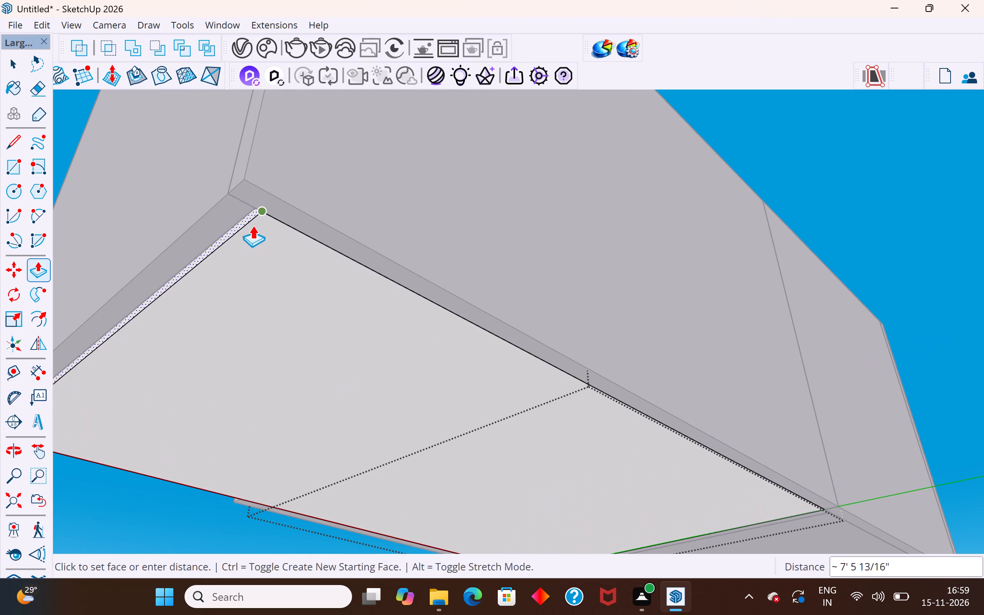
left_click(251, 199)
scroll(465, 268, "down", 12)
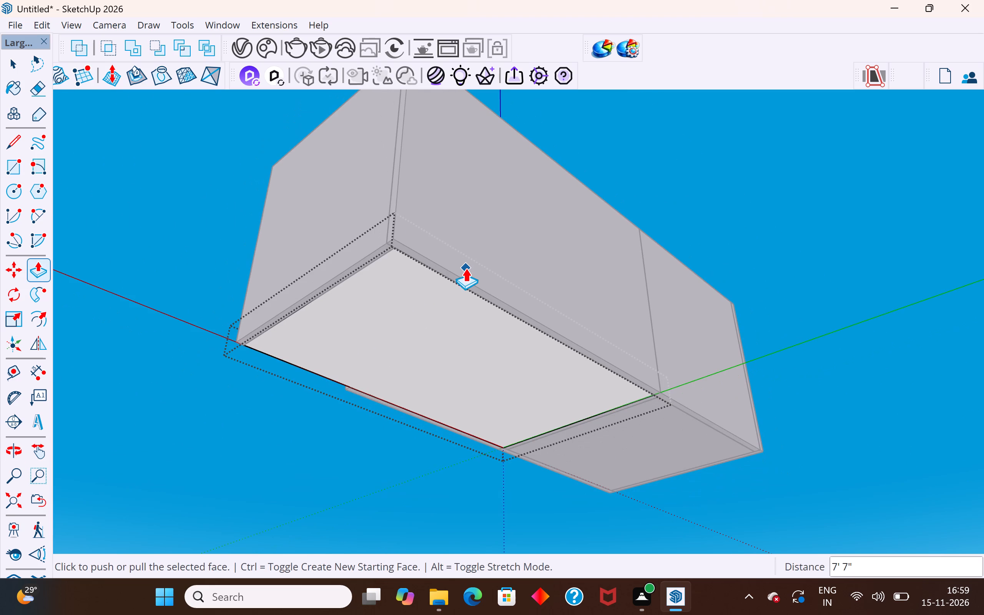
key("Escape")
key("Escape")
scroll(341, 326, "down", 4)
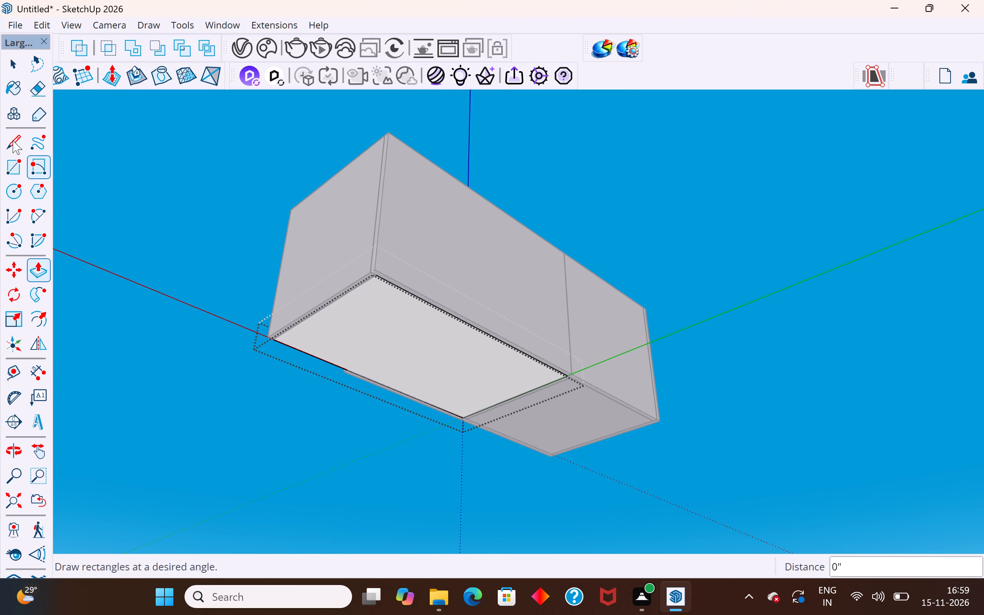
left_click(17, 65)
left_click(203, 219)
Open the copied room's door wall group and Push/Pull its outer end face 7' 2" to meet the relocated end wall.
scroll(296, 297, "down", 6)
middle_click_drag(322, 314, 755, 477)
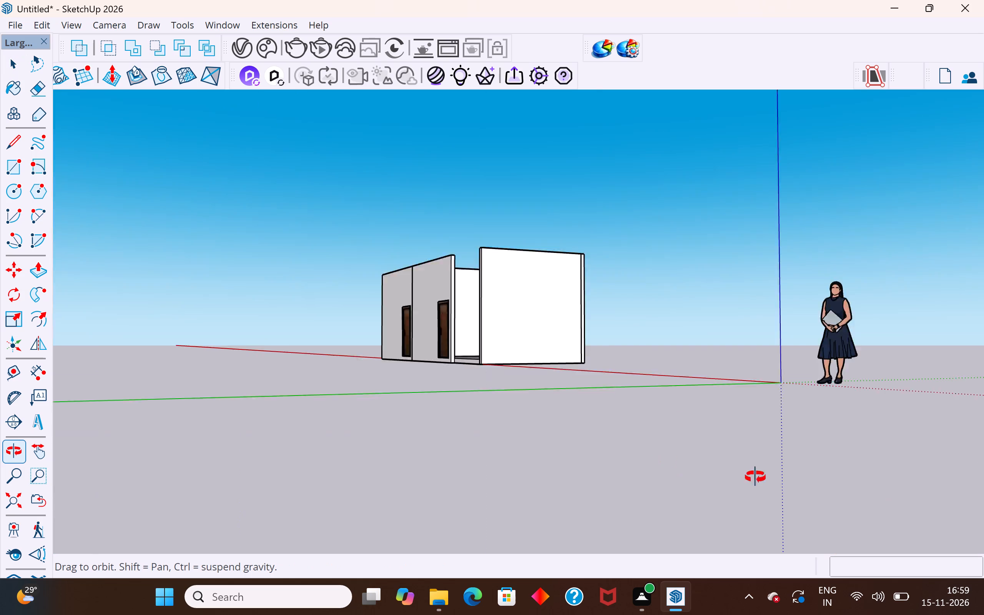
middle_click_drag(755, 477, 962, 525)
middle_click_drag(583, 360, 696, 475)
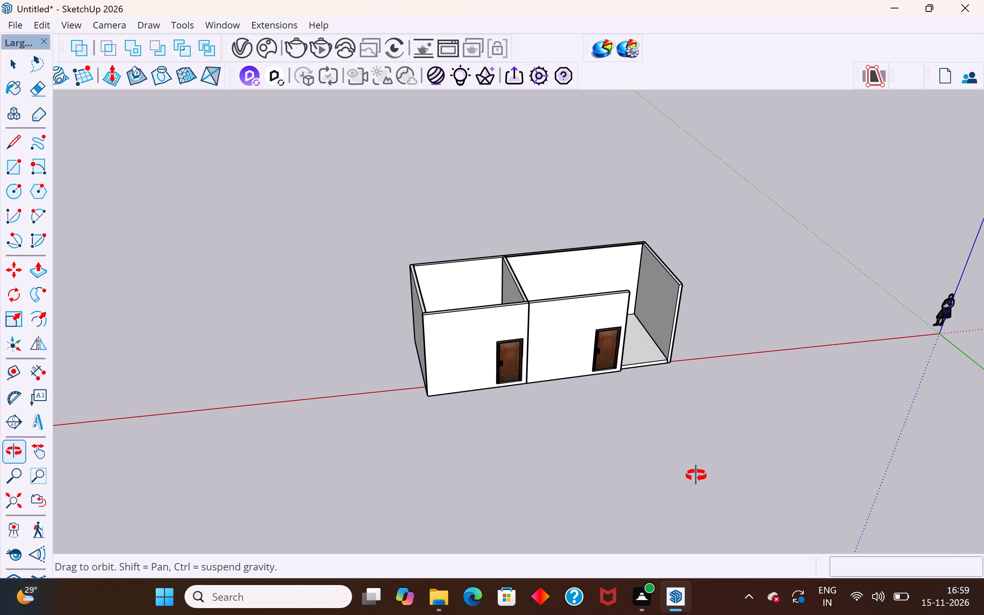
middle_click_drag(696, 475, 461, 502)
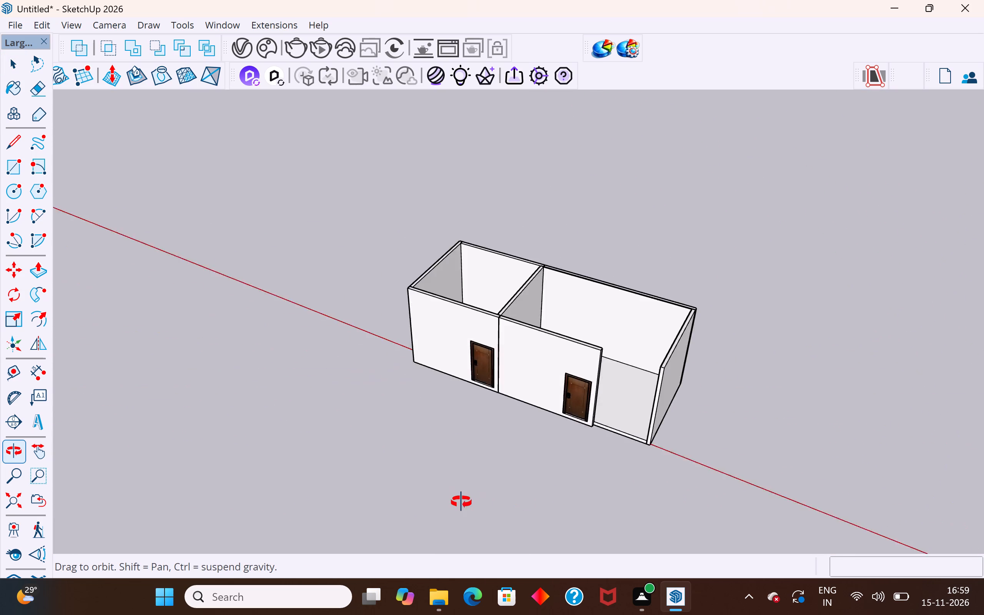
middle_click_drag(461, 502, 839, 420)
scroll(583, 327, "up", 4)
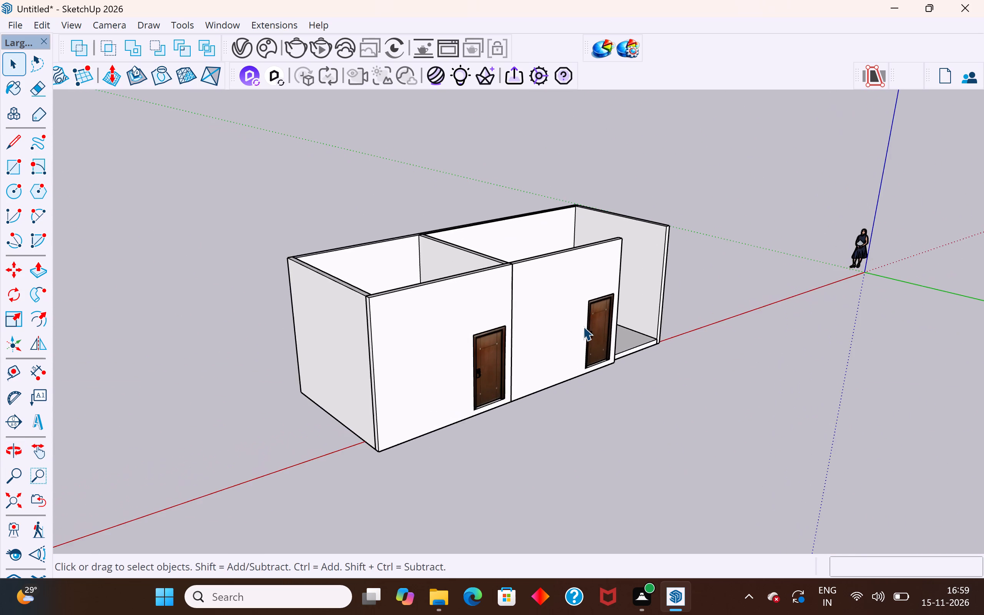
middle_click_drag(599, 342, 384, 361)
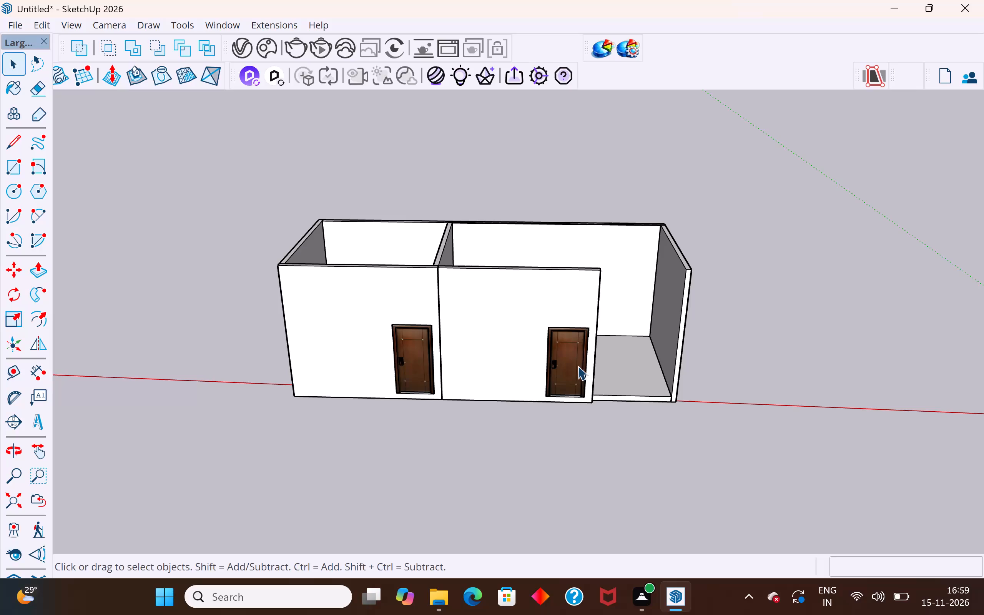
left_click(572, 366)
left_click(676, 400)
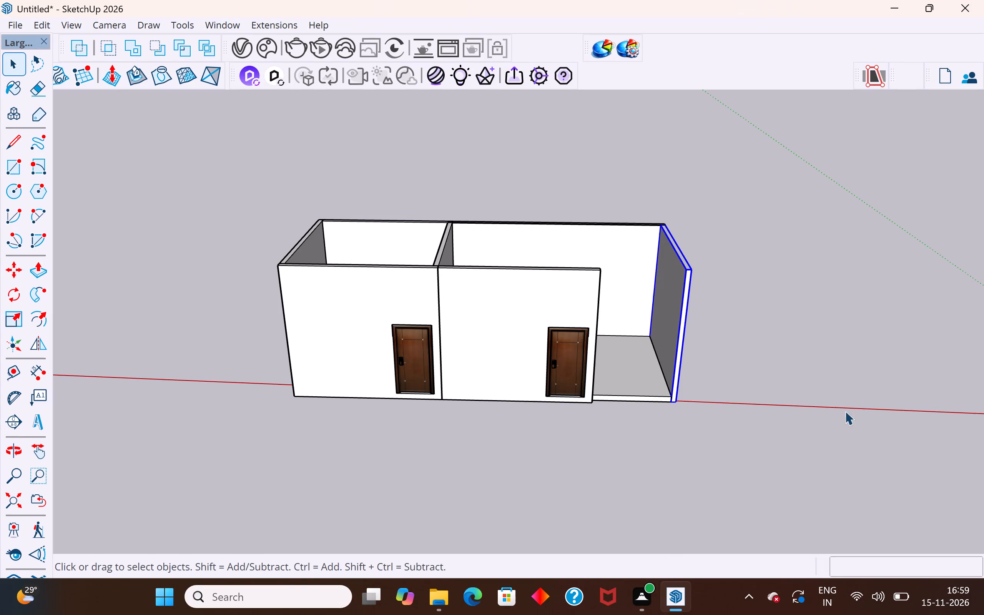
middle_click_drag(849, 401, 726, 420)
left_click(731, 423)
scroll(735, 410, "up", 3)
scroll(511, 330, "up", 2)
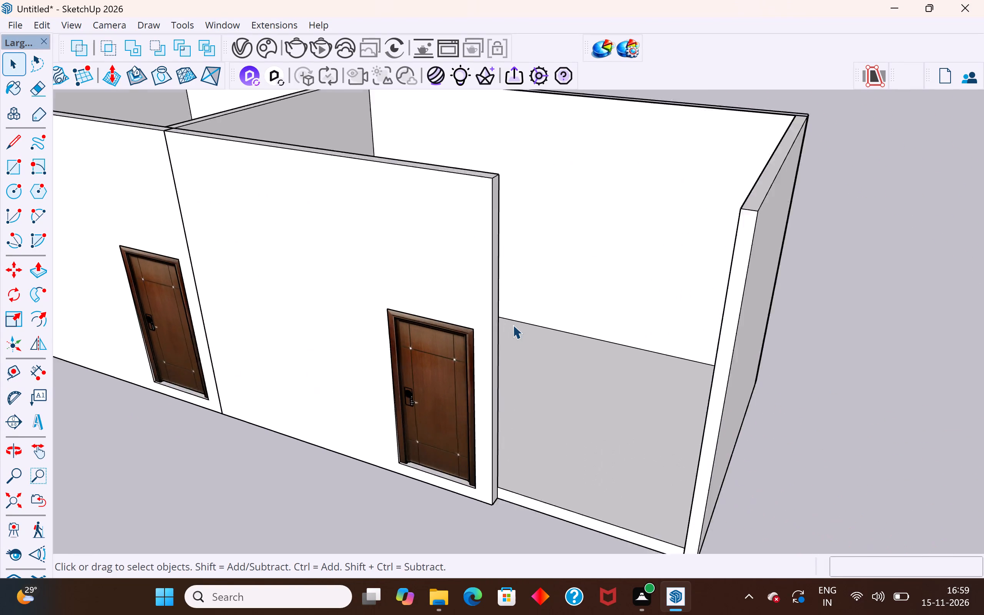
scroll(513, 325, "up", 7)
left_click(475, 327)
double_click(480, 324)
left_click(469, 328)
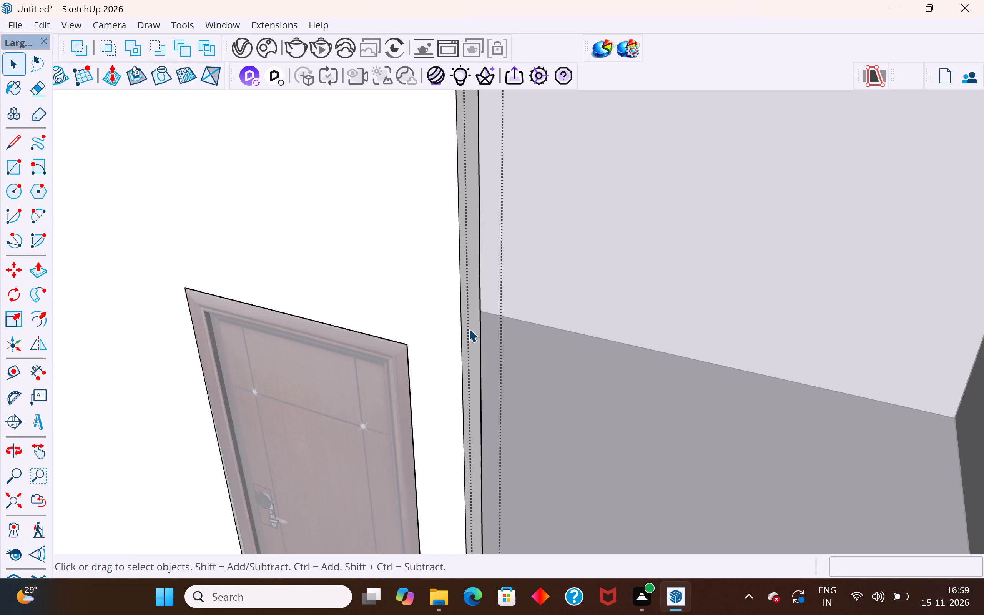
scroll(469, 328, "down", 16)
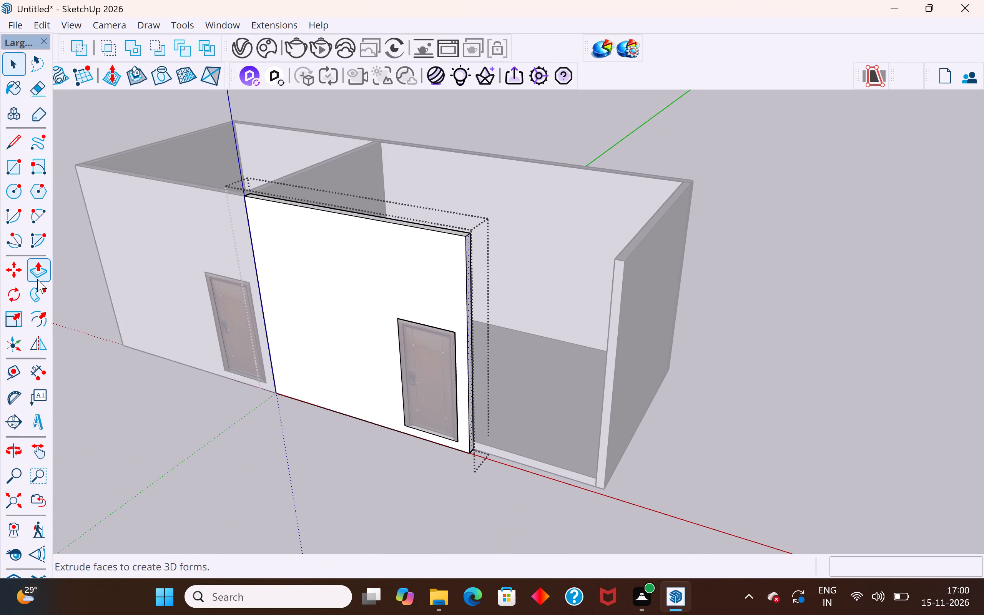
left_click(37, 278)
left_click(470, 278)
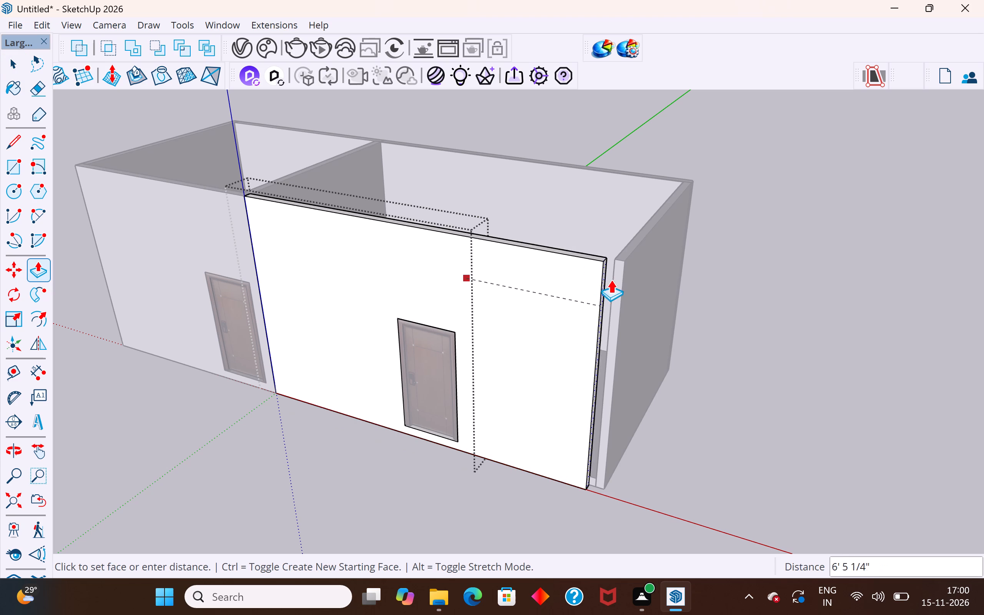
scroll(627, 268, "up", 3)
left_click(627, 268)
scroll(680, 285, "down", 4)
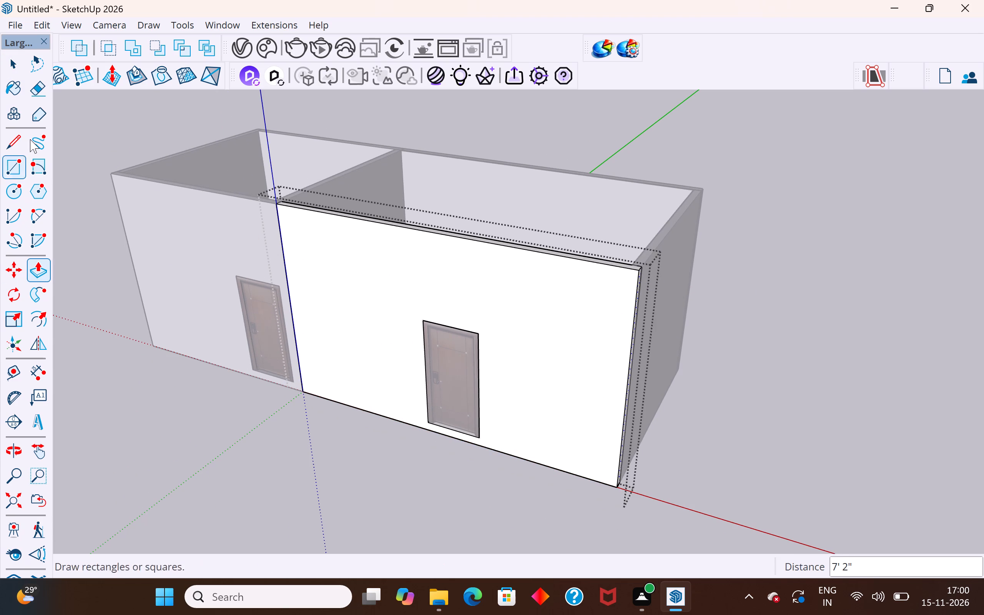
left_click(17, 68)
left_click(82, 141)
Delete the copied room's long wall that holds the door, together with its door.
middle_click_drag(468, 411, 501, 453)
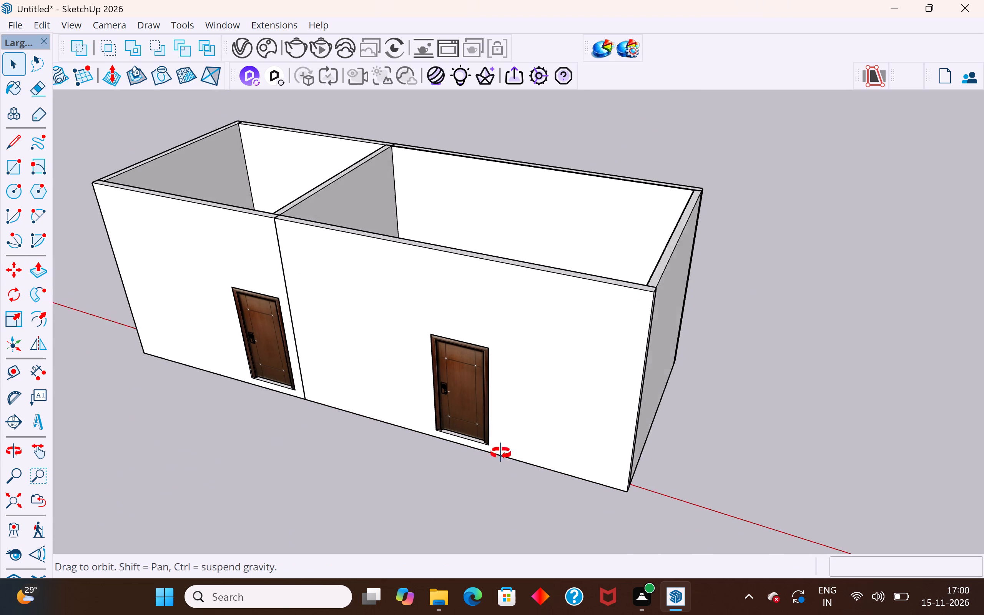
middle_click_drag(501, 453, 659, 403)
scroll(399, 447, "down", 4)
middle_click_drag(662, 416, 343, 507)
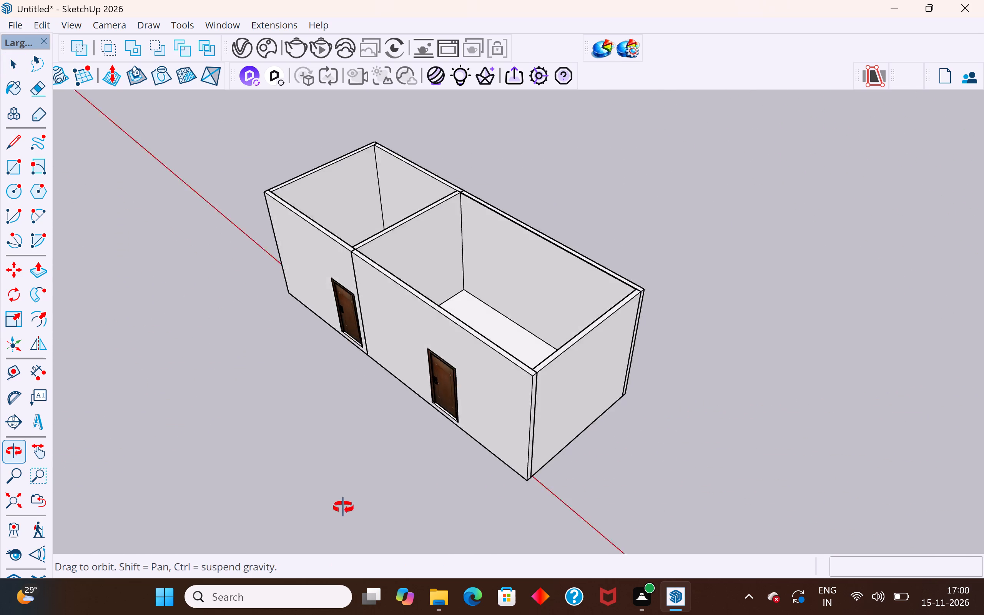
middle_click_drag(343, 507, 340, 568)
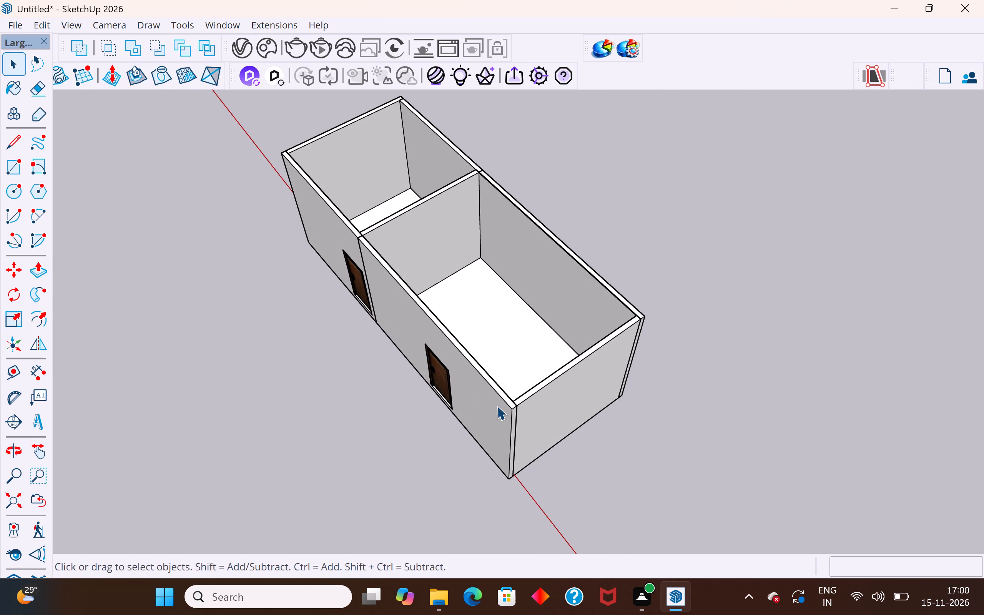
left_click(497, 406)
left_click(441, 384)
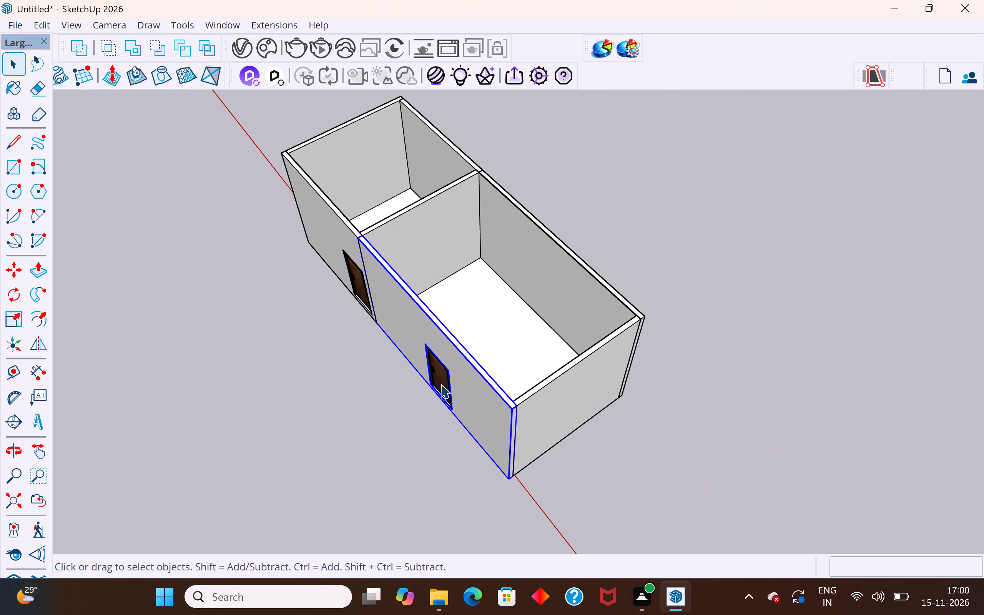
left_click(489, 410, "ctrl")
key("m")
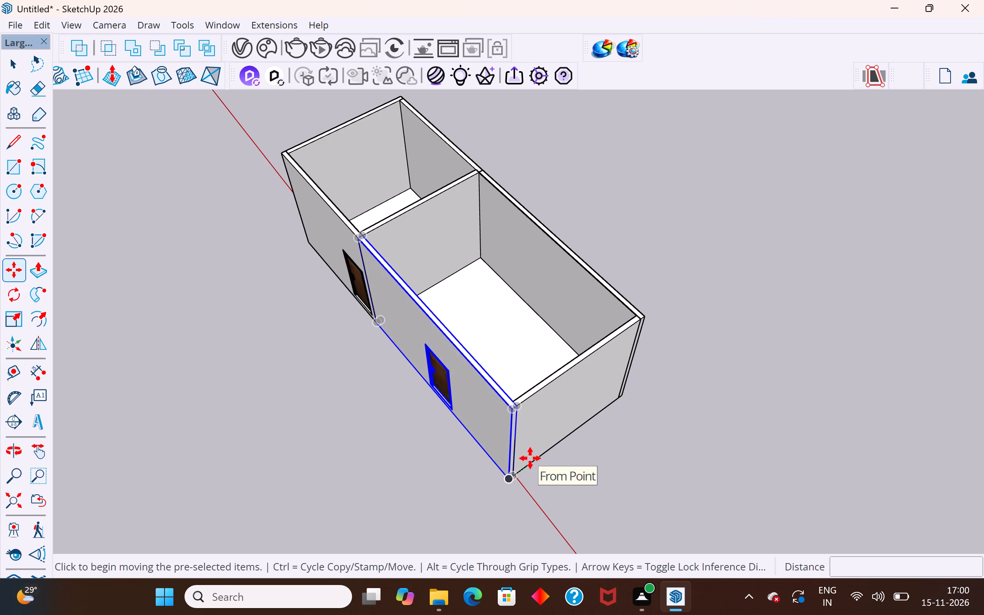
scroll(530, 458, "down", 3)
middle_click_drag(627, 452, 640, 369)
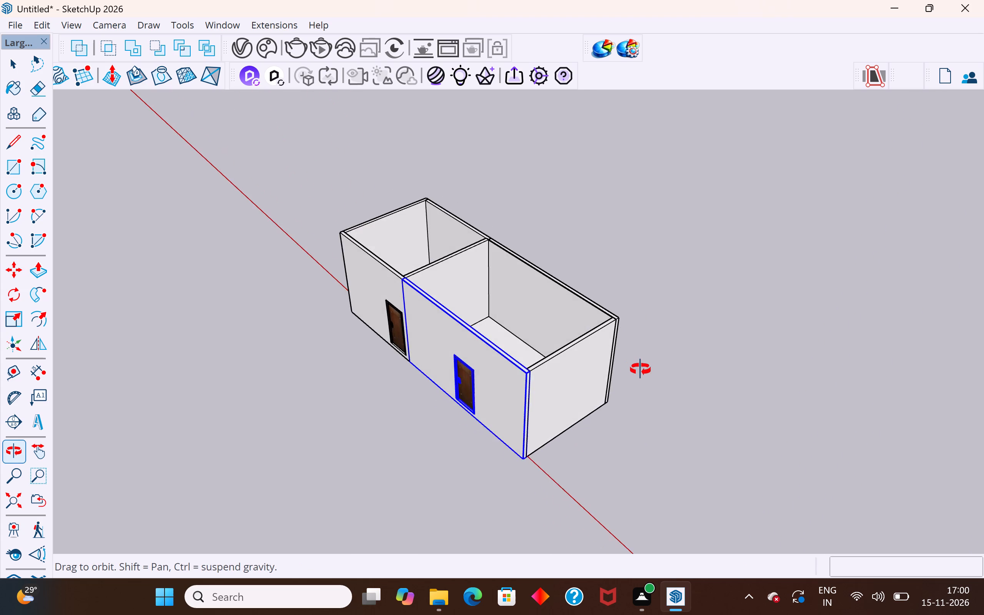
middle_click_drag(640, 369, 764, 429)
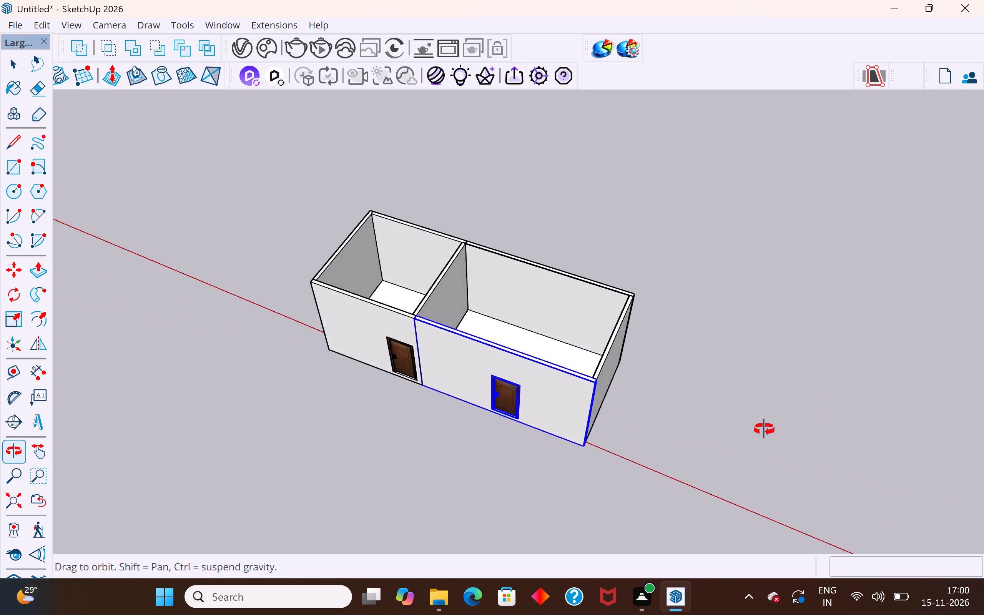
middle_click_drag(764, 429, 921, 396)
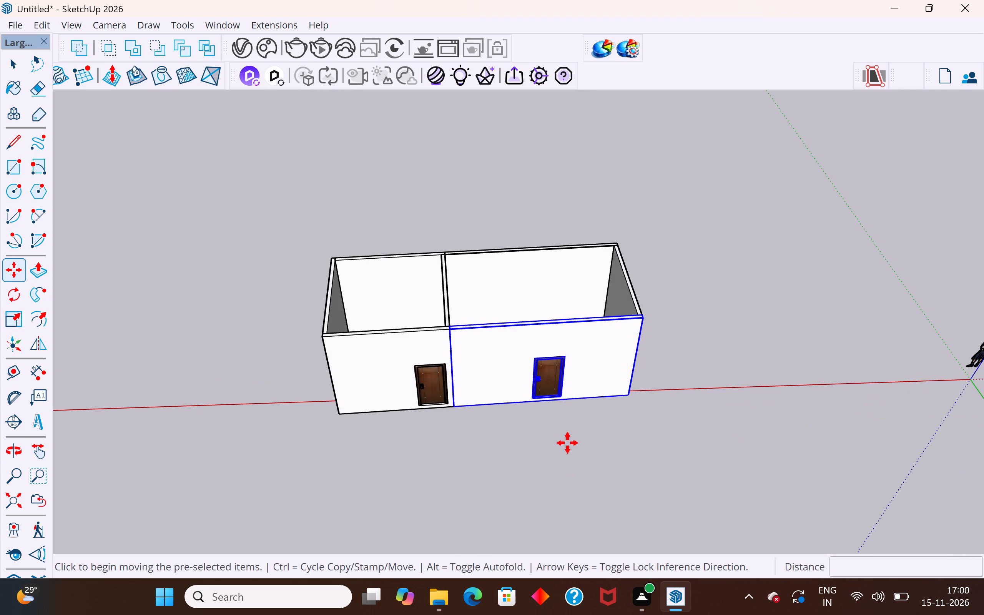
key("Delete")
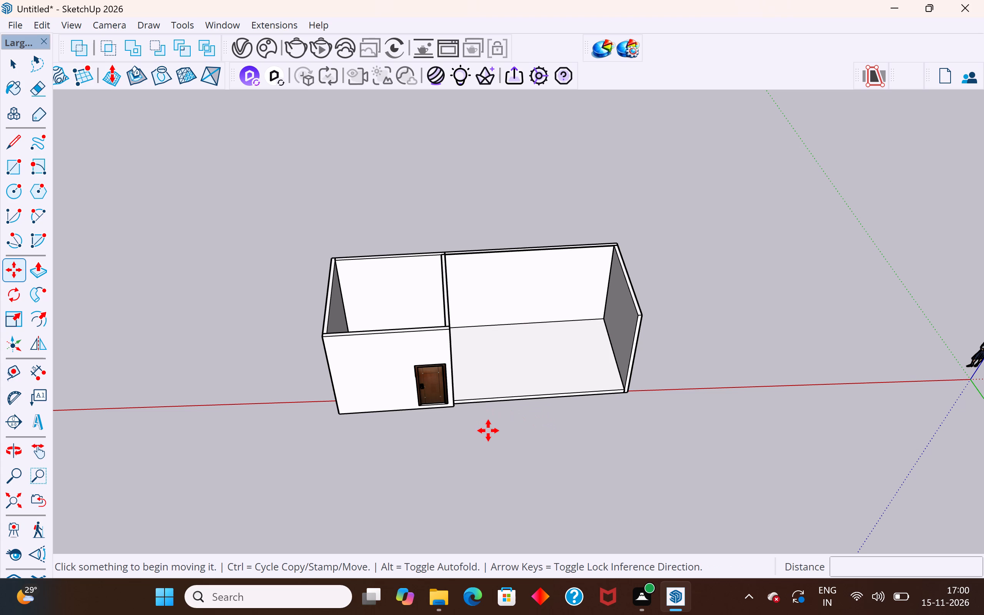
Undo the deletion of the copied room's long wall and its door.
key("ctrl+z")
key("Escape")
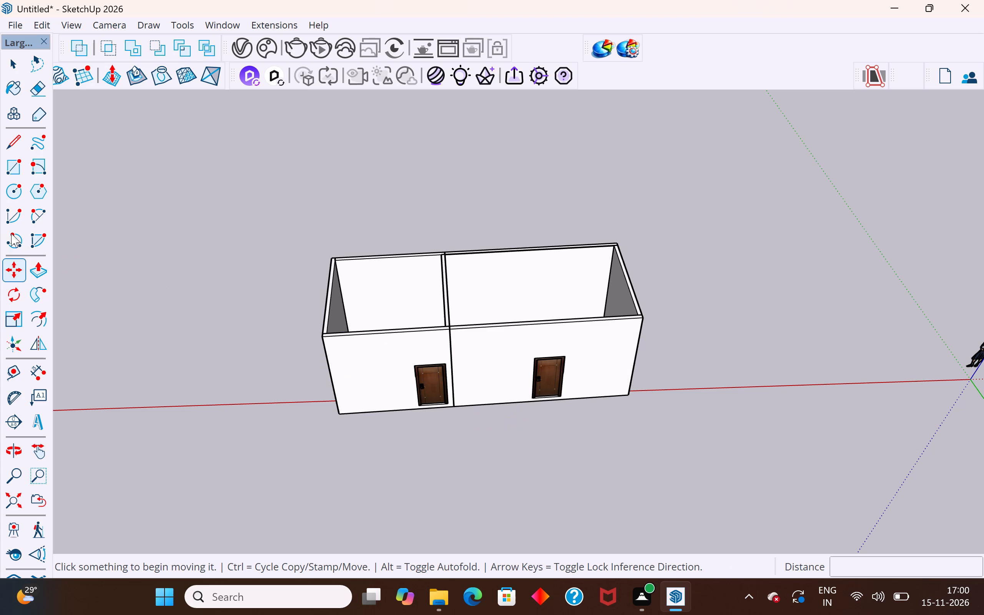
left_click(15, 63)
left_click(168, 236)
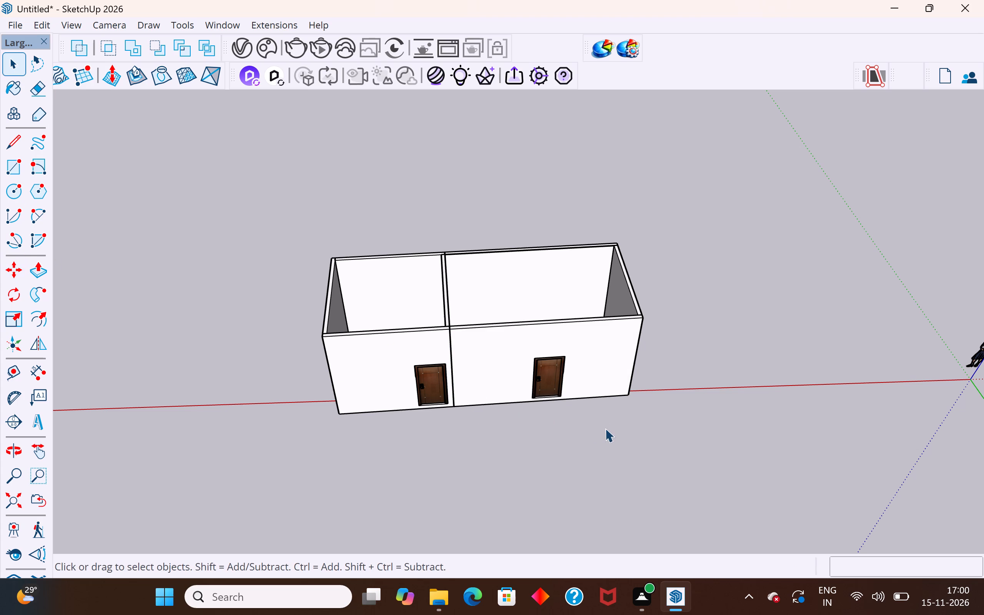
Move the copied room's door out of its wall opening, along the red axis, to a spot beyond the end wall.
scroll(605, 408, "up", 3)
middle_click_drag(603, 393, 583, 237)
left_click(544, 327)
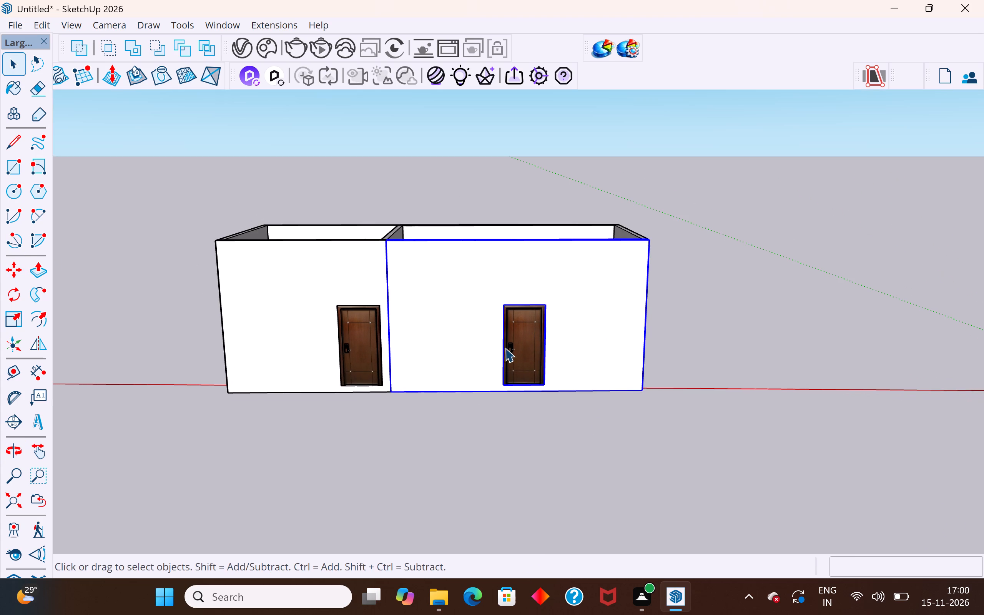
left_click(524, 336)
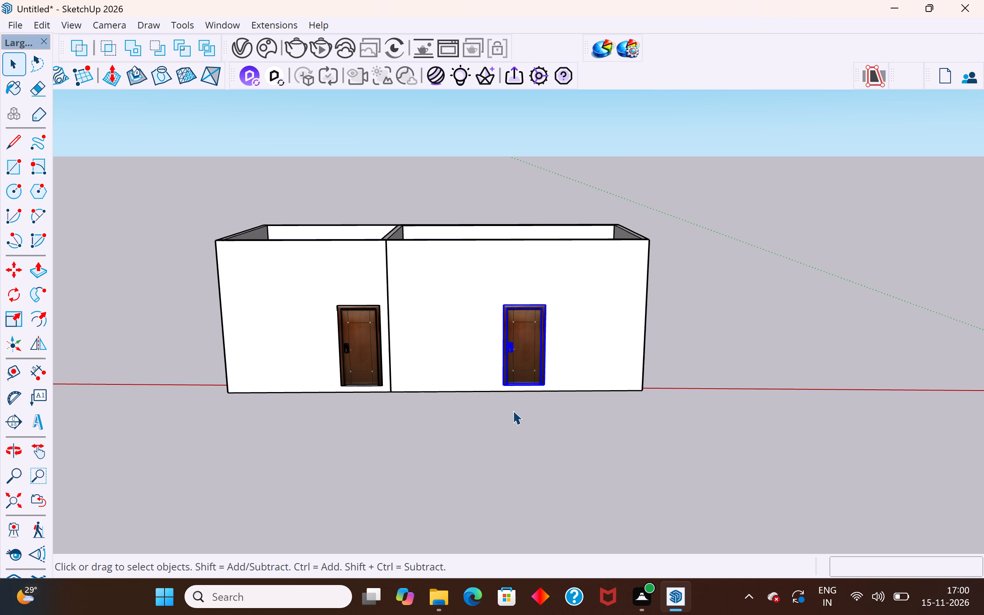
key("m")
left_click(501, 386)
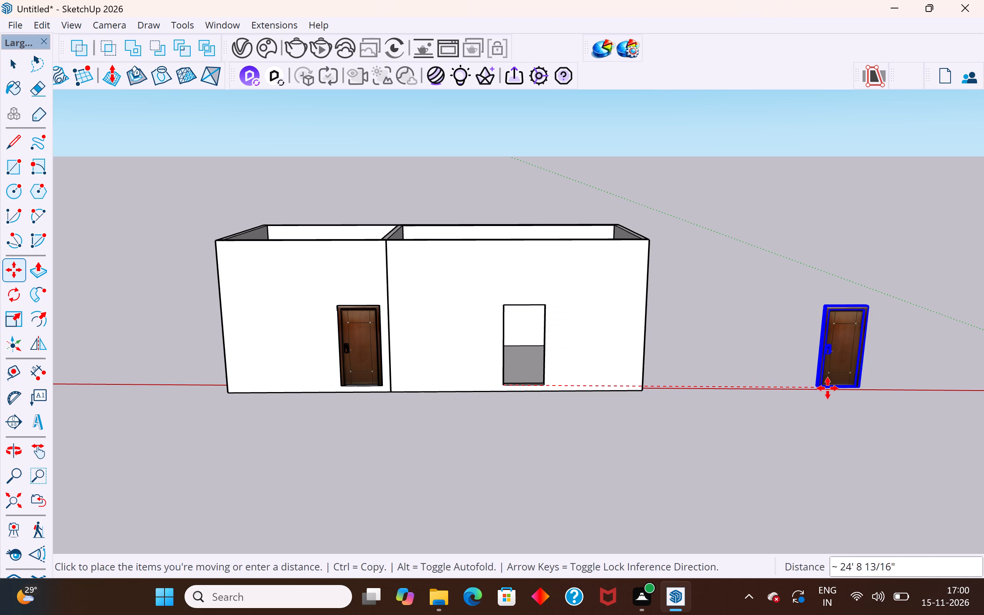
left_click(865, 381)
middle_click_drag(718, 411, 615, 429)
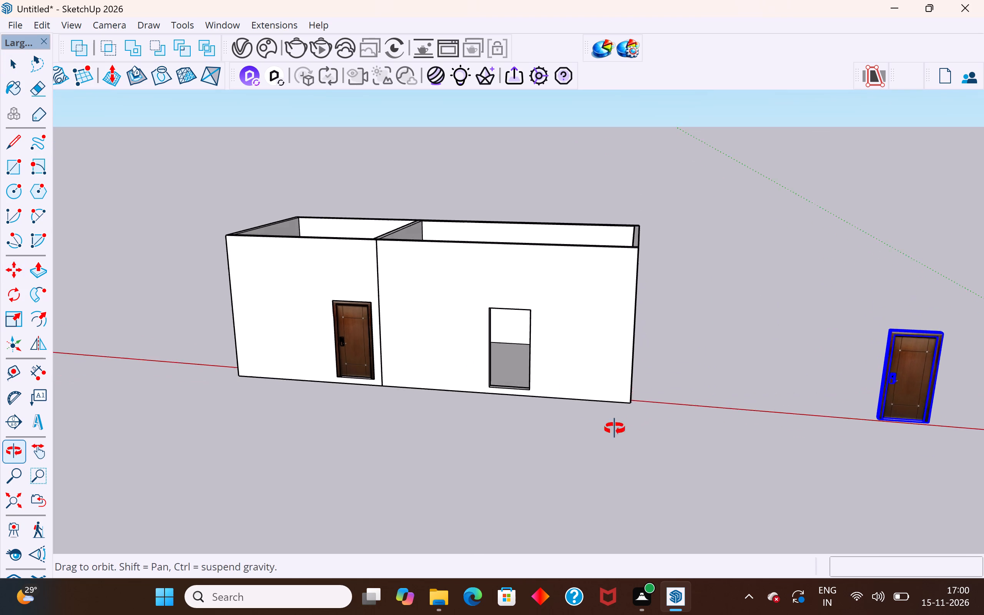
middle_click_drag(615, 429, 458, 419)
left_click(17, 60)
left_click(261, 233)
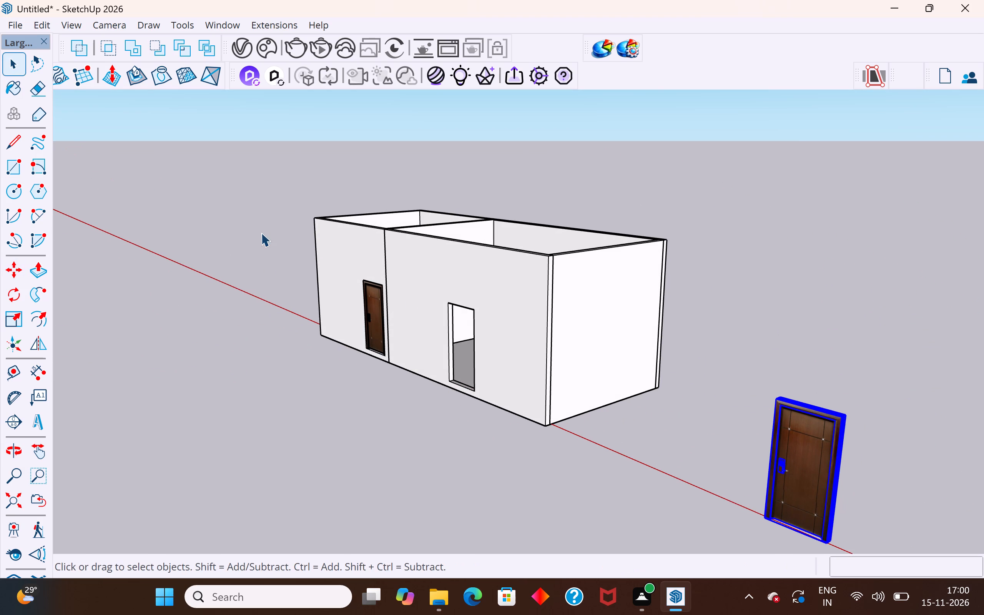
Open the copied room's door wall group and Push/Pull the opening's jamb face about 8' 2" toward the partition.
scroll(445, 282, "up", 4)
middle_click_drag(477, 308, 504, 239)
scroll(464, 256, "up", 8)
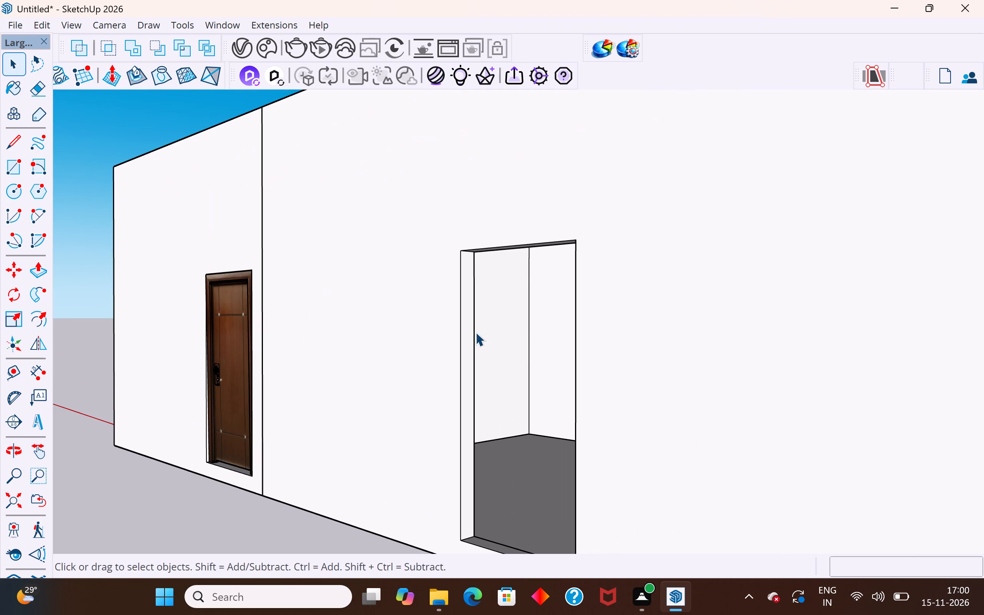
left_click(467, 315)
left_click(471, 325)
triple_click(467, 324)
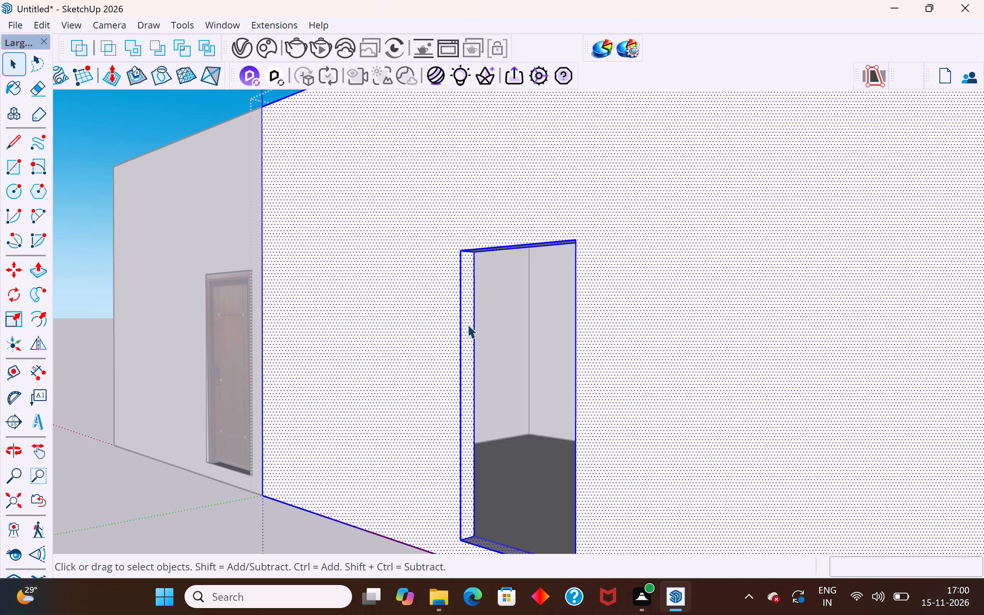
left_click(467, 327)
left_click(465, 320)
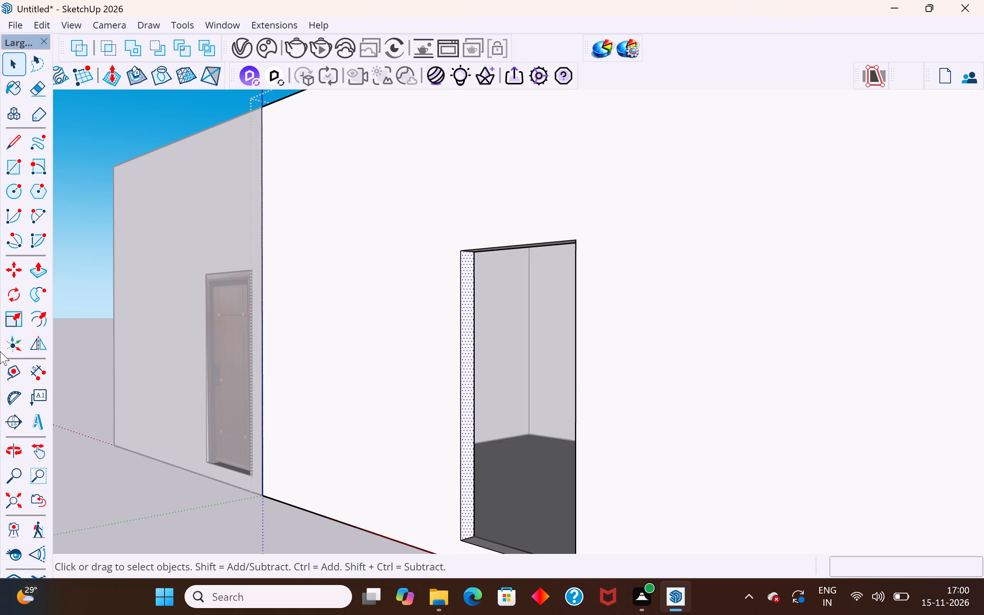
left_click(41, 270)
left_click(459, 543)
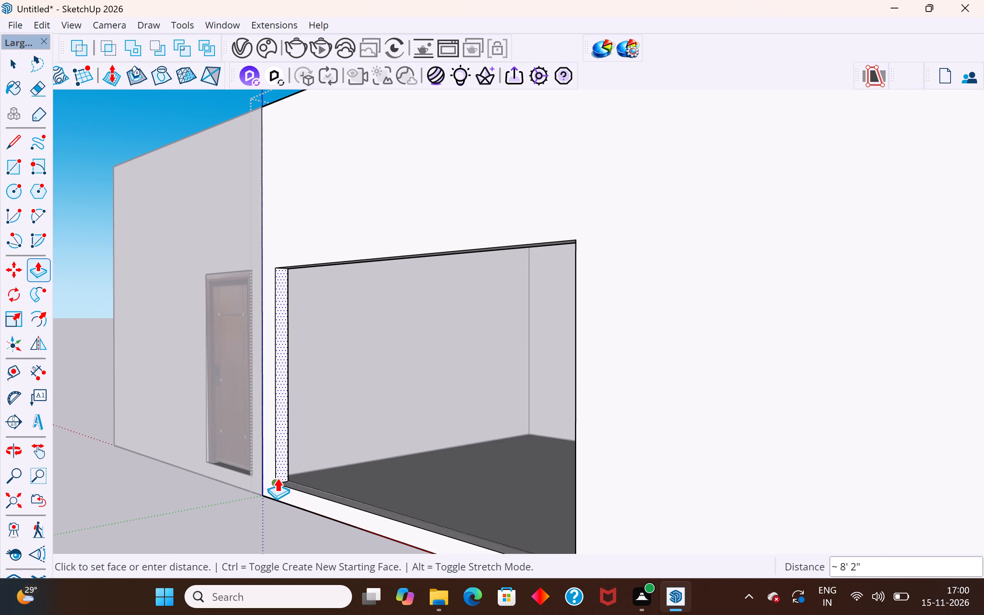
left_click(277, 478)
scroll(423, 427, "down", 3)
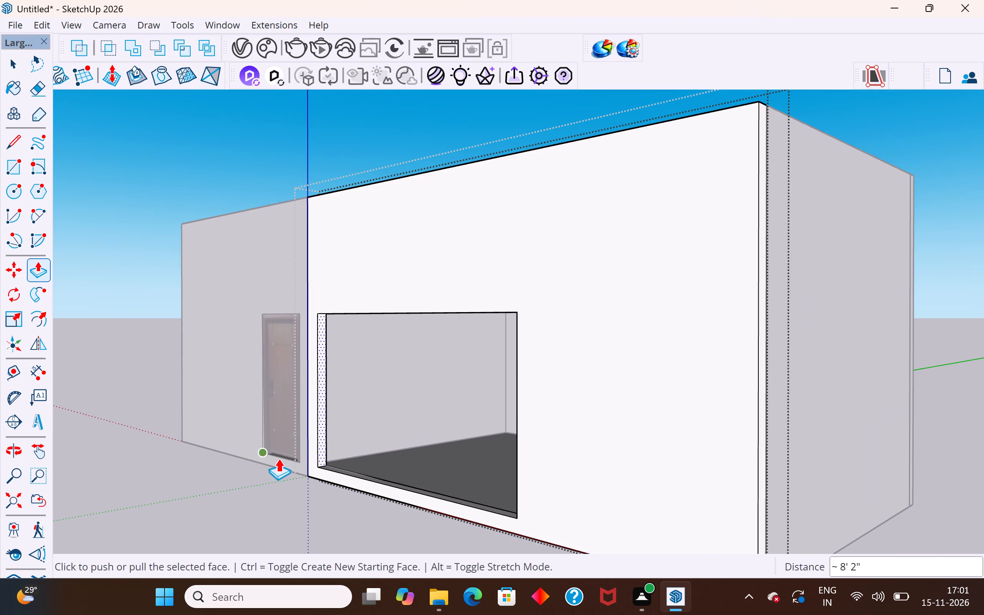
middle_click_drag(319, 459, 474, 510)
left_click(17, 64)
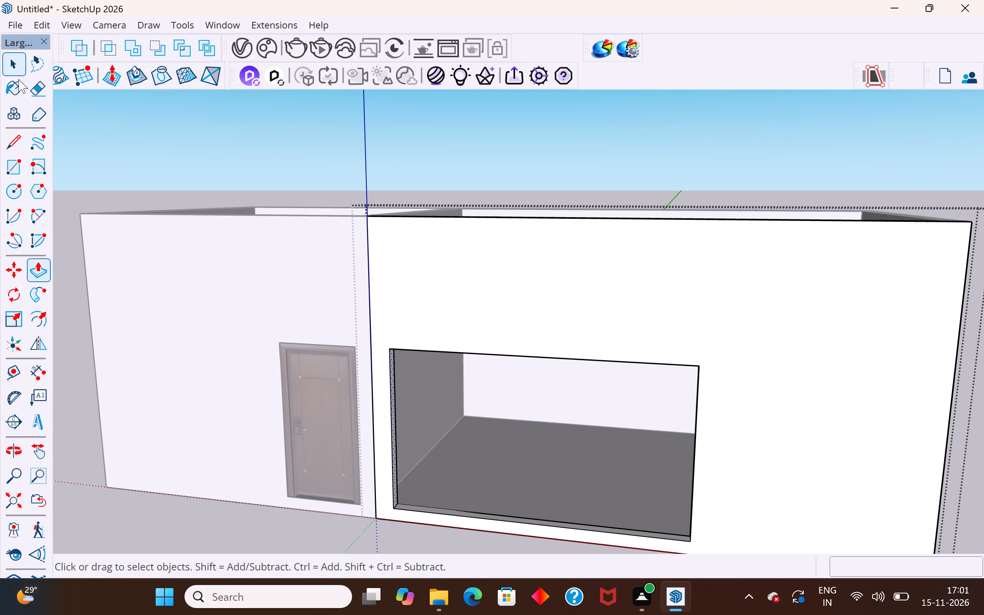
Place a vertical guide 3" from the door wall's edge at the junction with the original room.
left_click(18, 374)
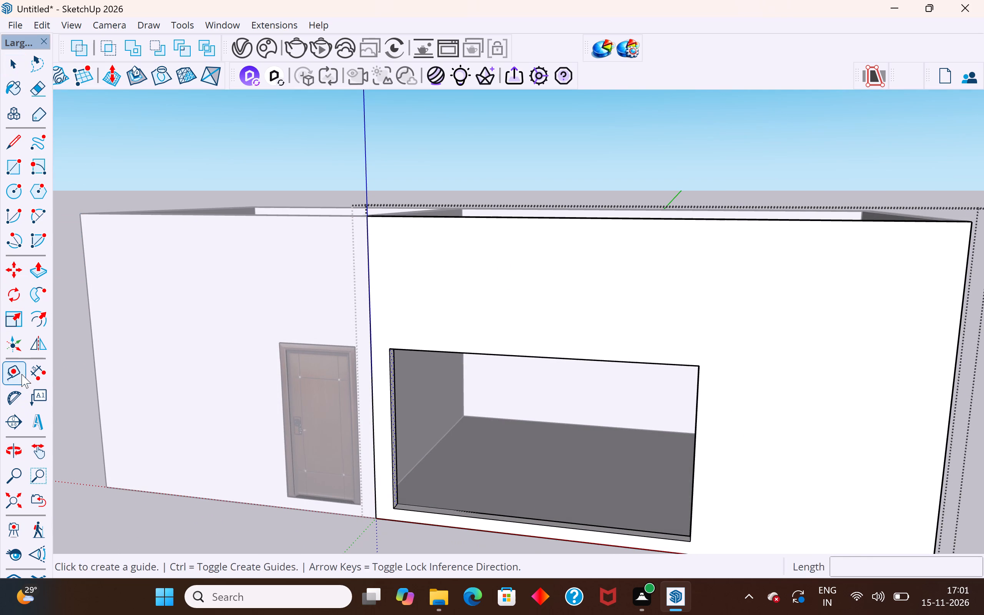
scroll(402, 509, "up", 5)
left_click(357, 467)
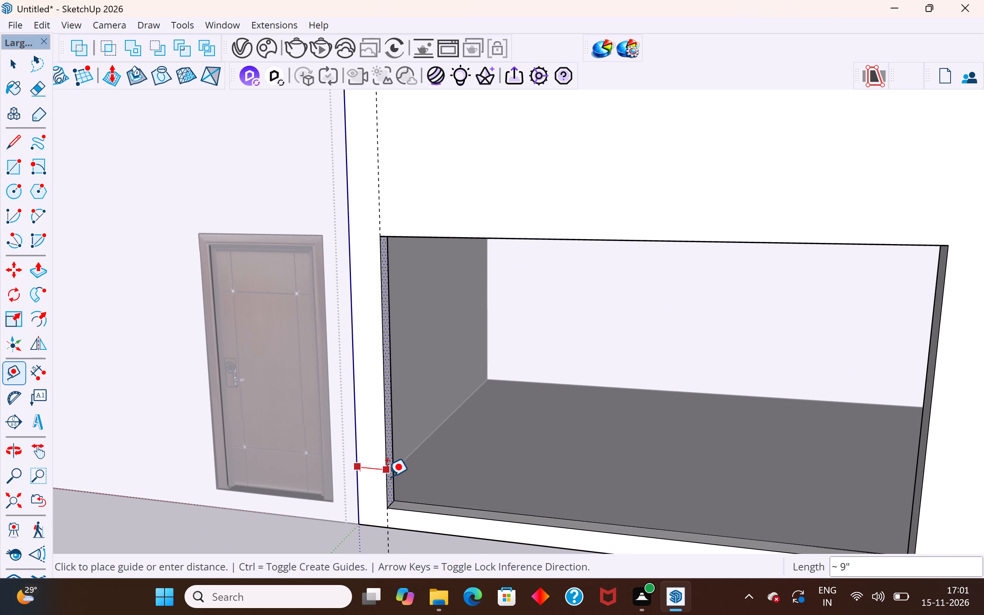
key("3")
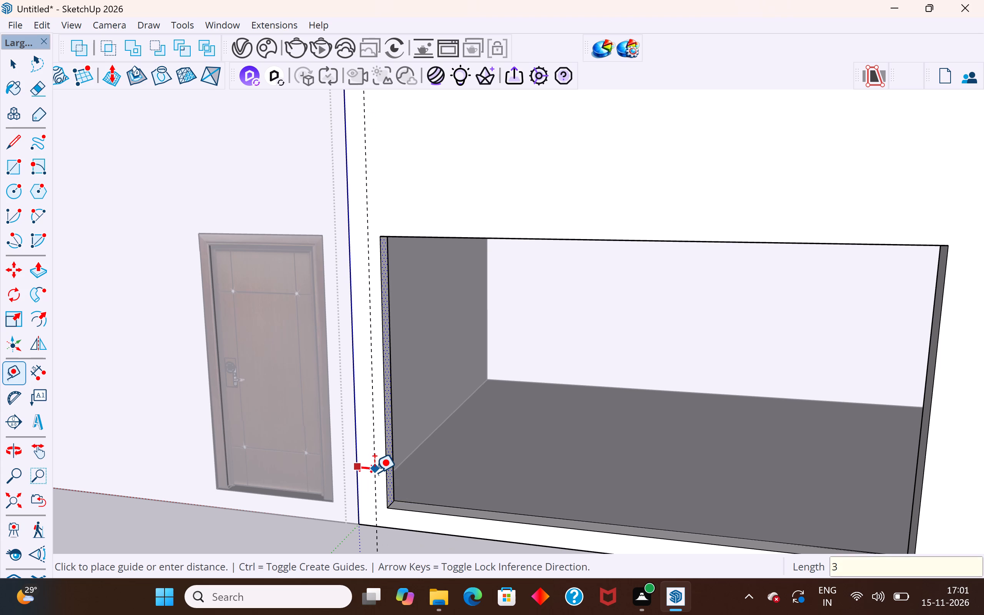
key("shift+quotedbl")
key("Return")
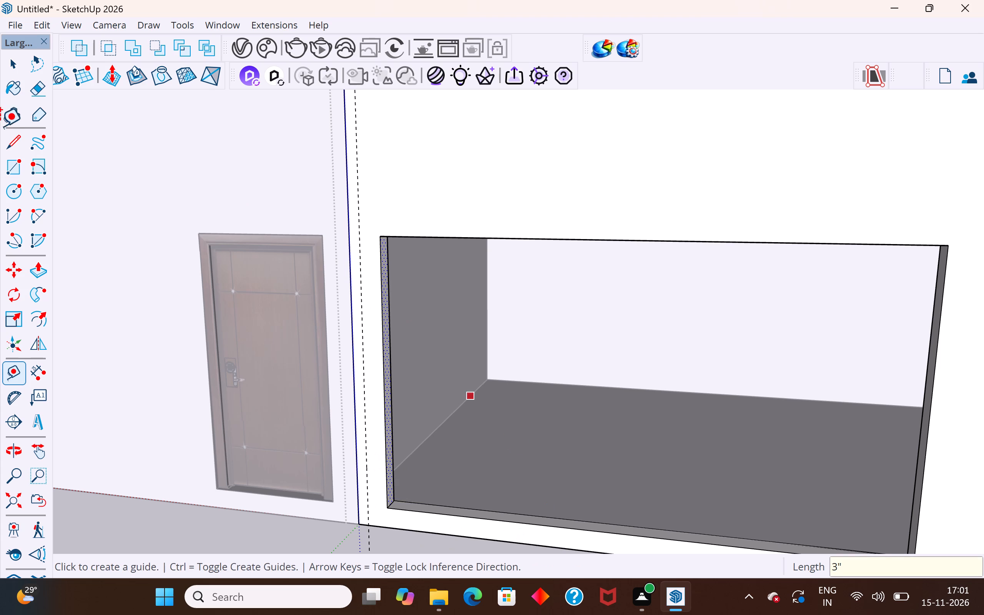
left_click(15, 59)
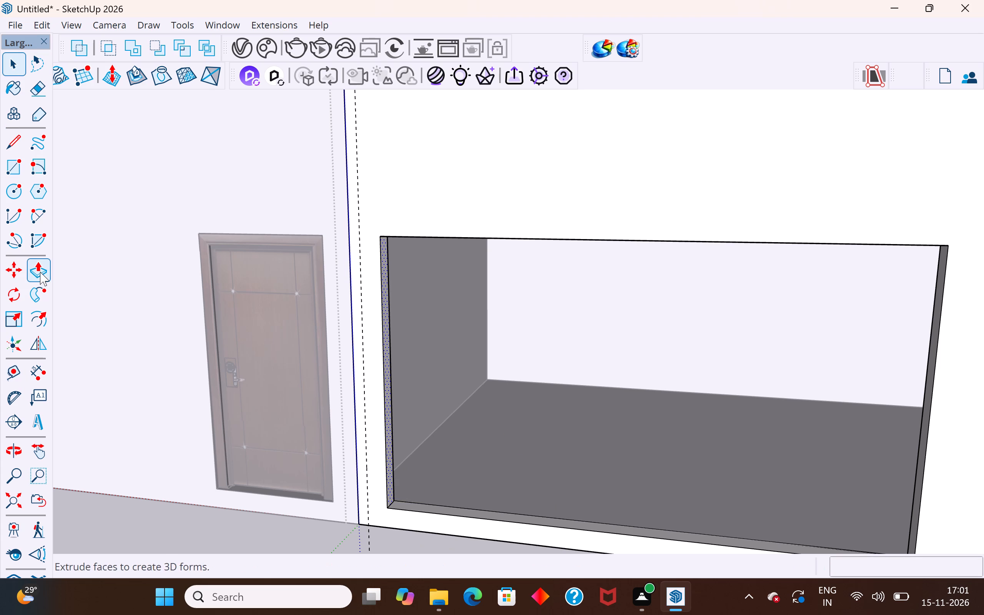
Push/Pull the opening's jamb face nearest the original room about 6" to the 3" guide.
left_click(40, 272)
scroll(389, 502, "up", 4)
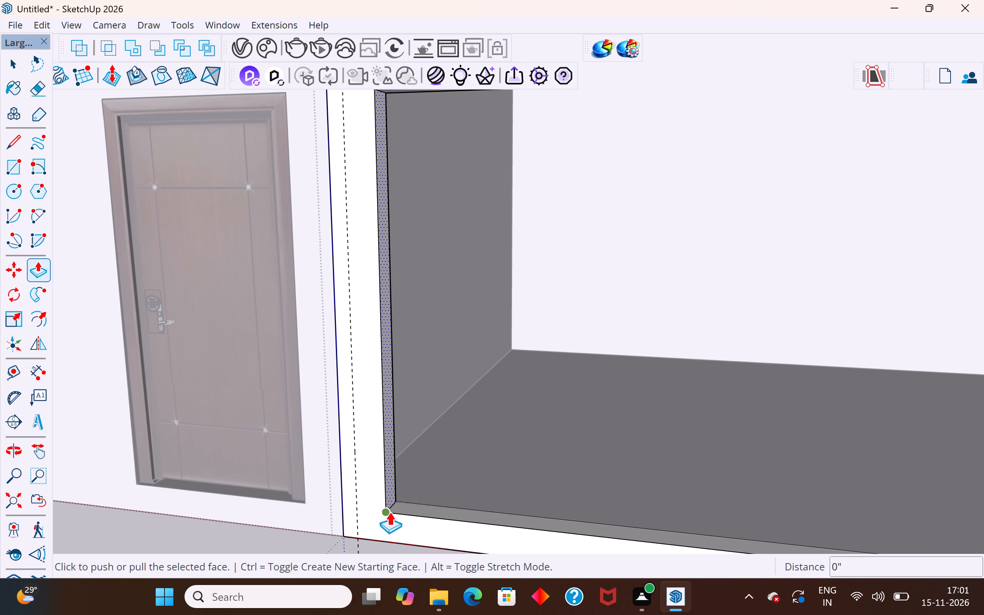
scroll(386, 512, "up", 3)
left_click(386, 512)
left_click(346, 513)
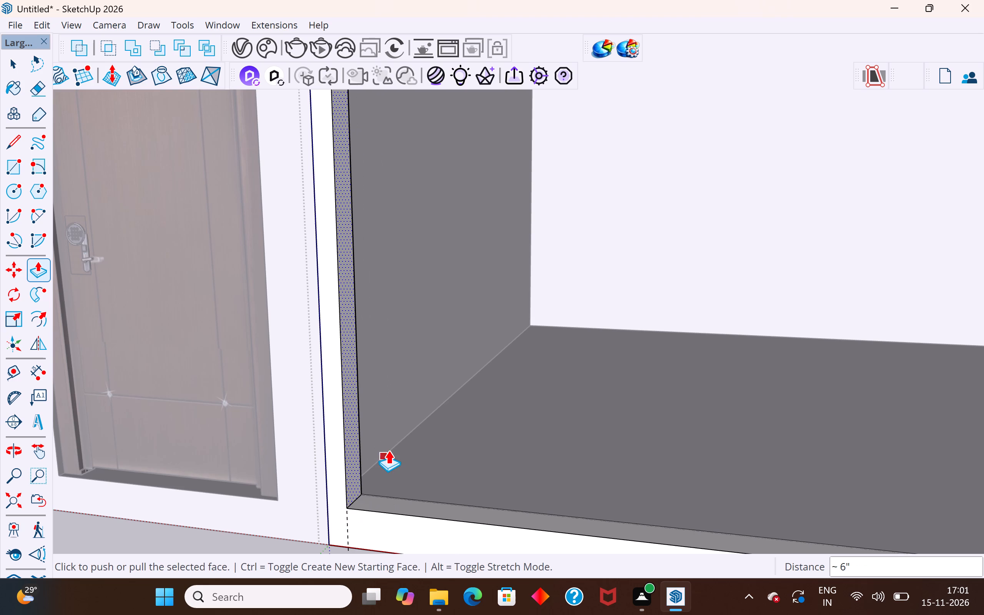
scroll(388, 450, "down", 6)
key("Escape")
key("Escape")
scroll(388, 450, "down", 4)
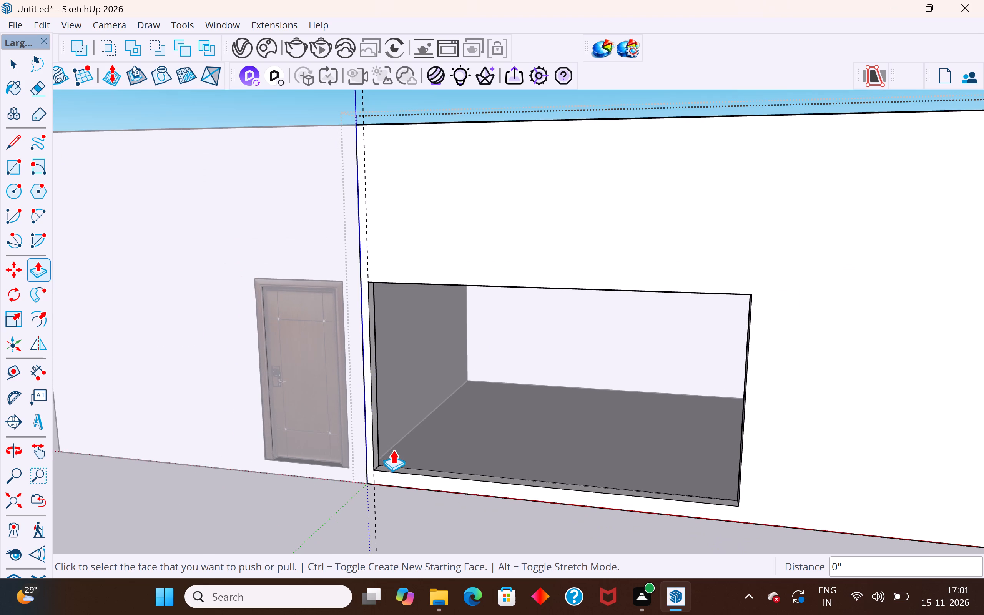
Place a vertical guide 3'3" into the opening from its jamb edge nearest the original room, and close the wall group.
left_click(15, 372)
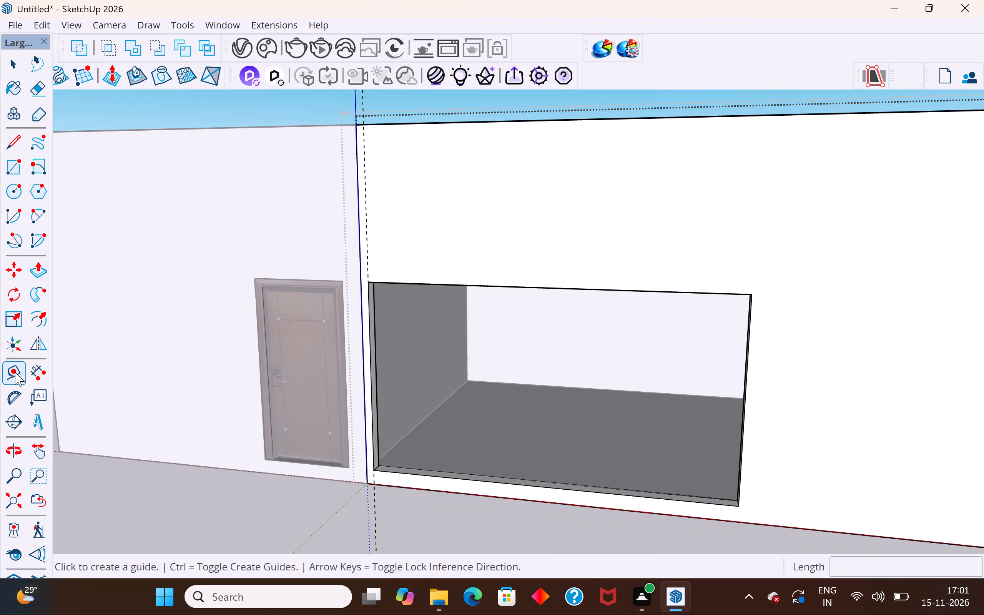
left_click(370, 280)
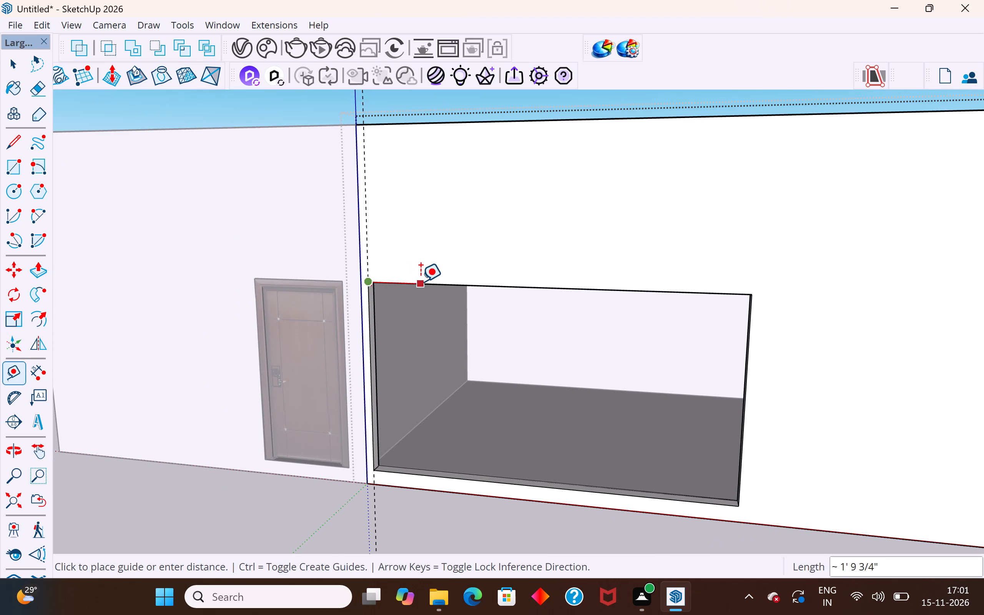
key("Escape")
left_click(369, 299)
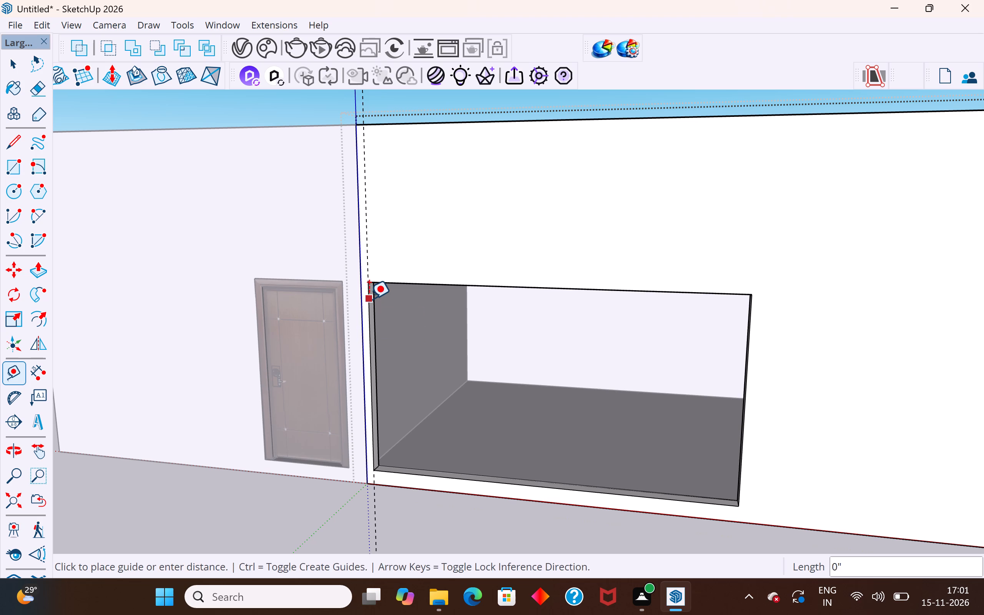
type("3'3\"")
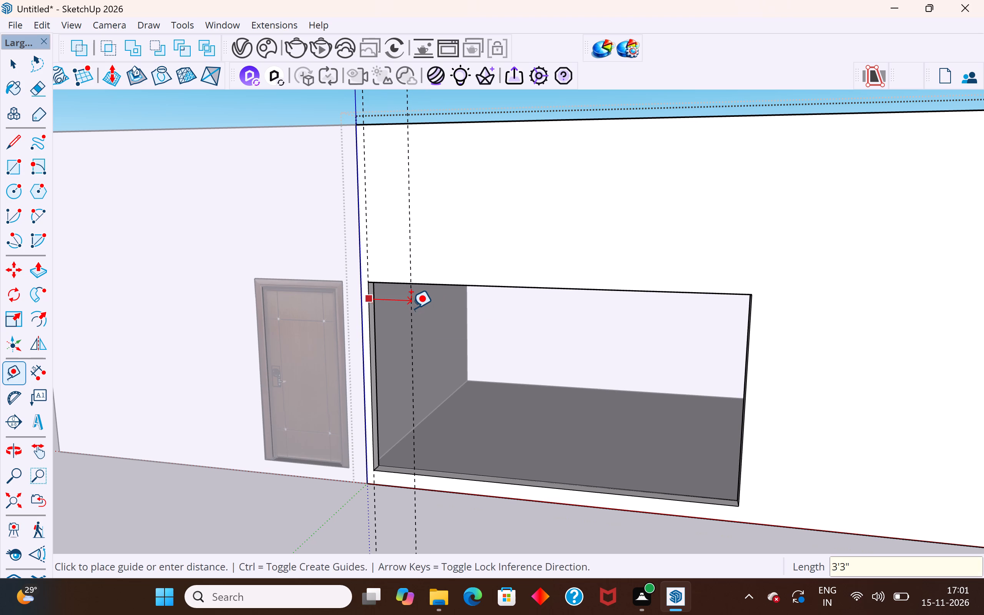
key("Return")
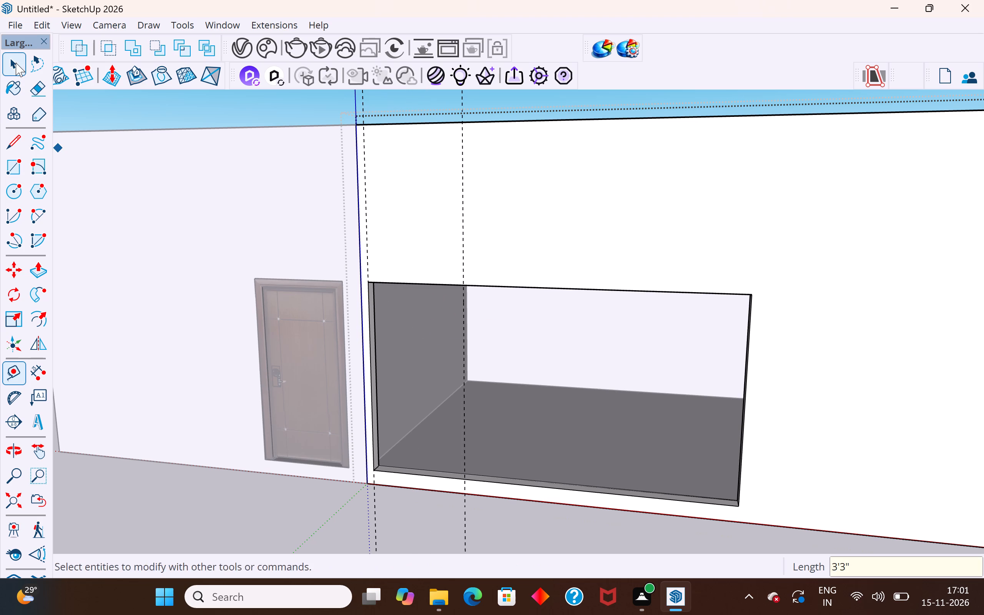
left_click(16, 63)
left_click(199, 482)
Reopen the door wall group and Push/Pull the opening's far jamb face 8' 8" to the 3'3" guide.
scroll(205, 458, "down", 6)
middle_click_drag(275, 468, 645, 429)
scroll(648, 371, "up", 5)
scroll(660, 206, "down", 4)
scroll(610, 377, "up", 6)
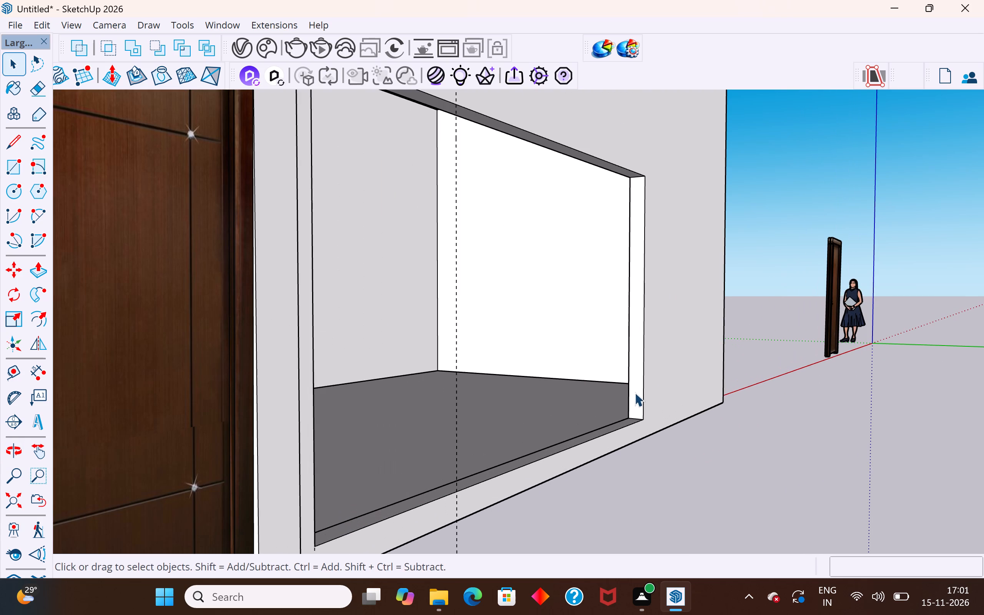
left_click(635, 392)
double_click(635, 372)
left_click(638, 356)
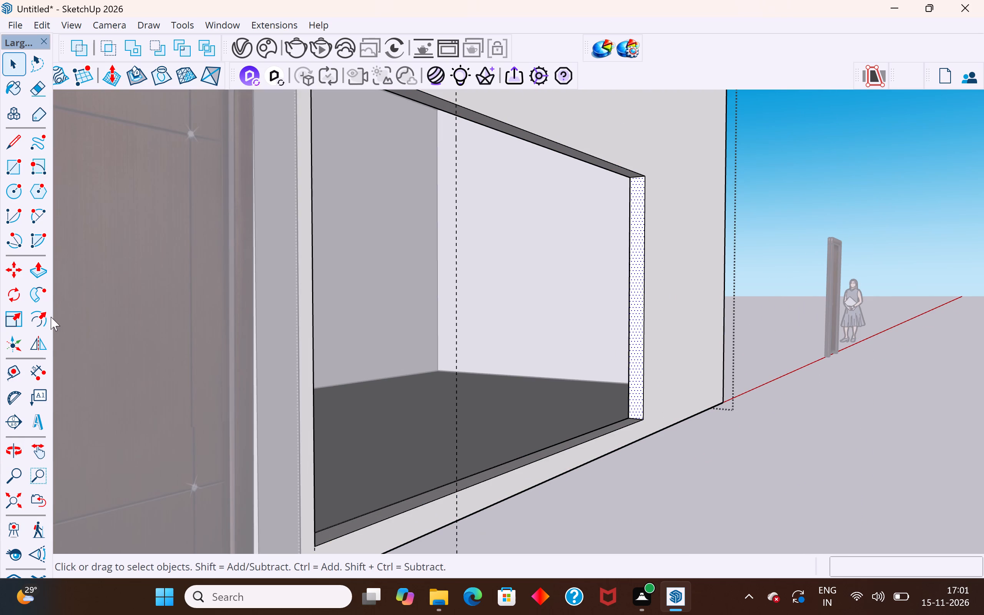
left_click(37, 273)
left_click(641, 415)
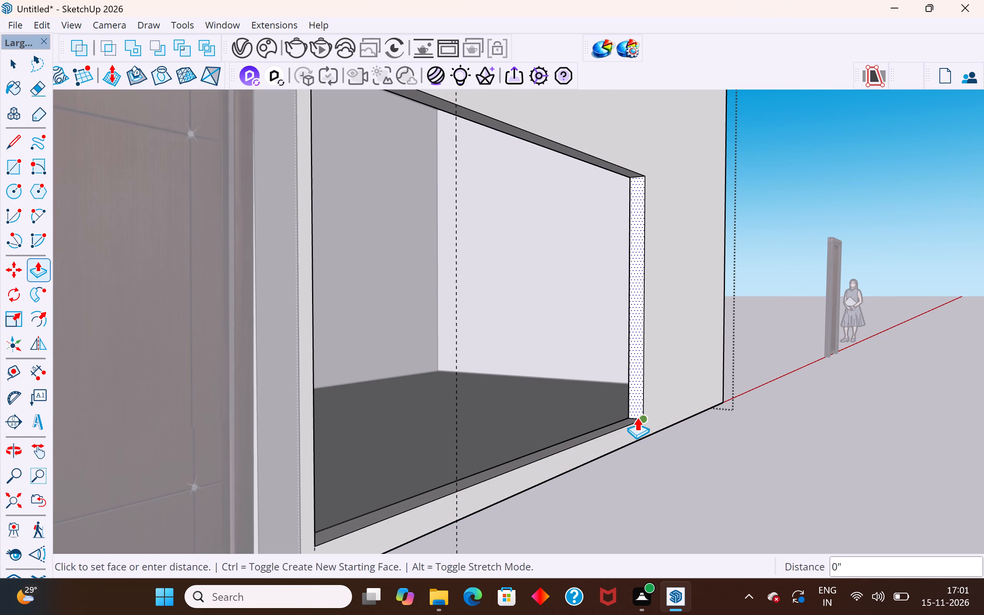
left_click(457, 494)
scroll(585, 377, "down", 5)
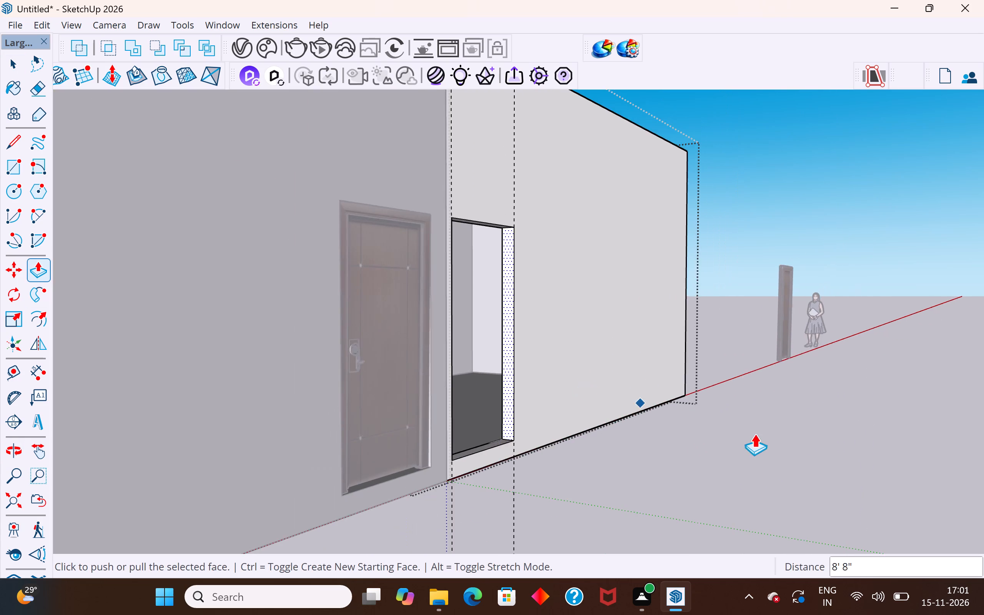
middle_click_drag(744, 438, 584, 469)
scroll(741, 303, "down", 6)
middle_click_drag(651, 424, 517, 454)
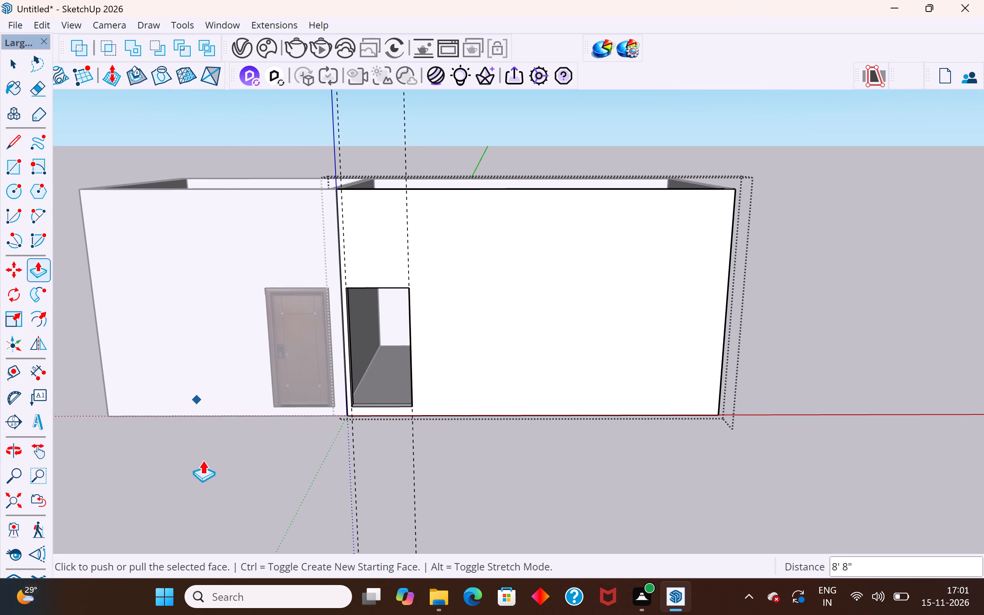
left_click(18, 70)
left_click(170, 114)
Move the detached door by its bottom corner into the copied room's relocated opening, snapping to the opening's matching bottom corner.
scroll(580, 293, "down", 4)
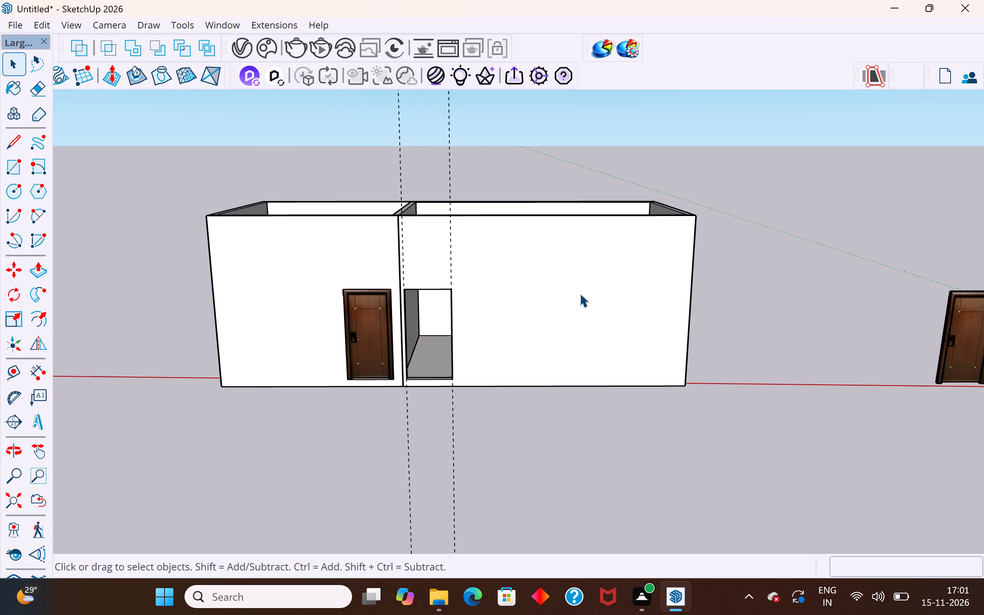
left_click(929, 332)
type("M")
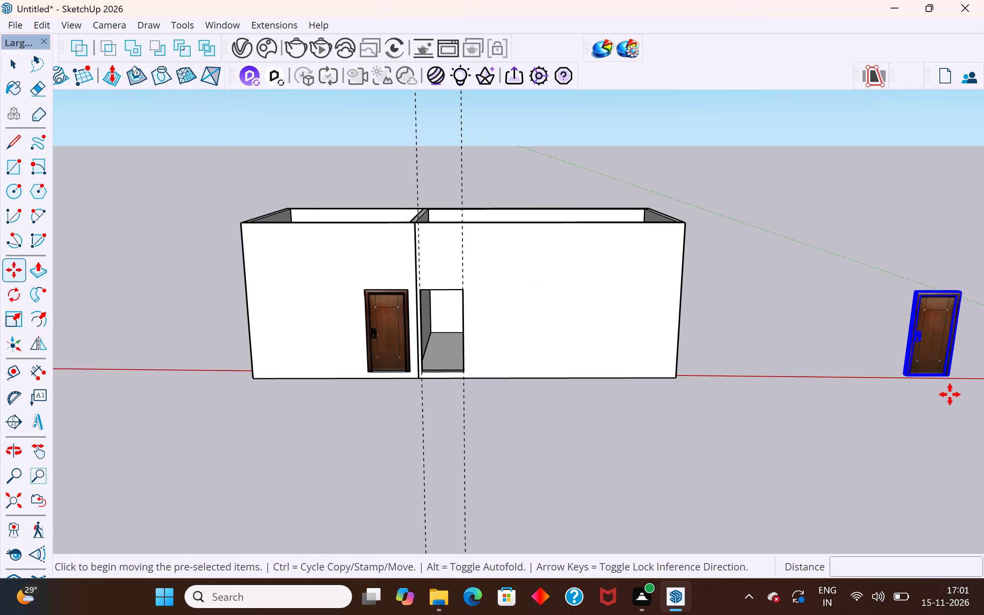
key("space")
key("m")
scroll(962, 381, "up", 12)
left_click(938, 373)
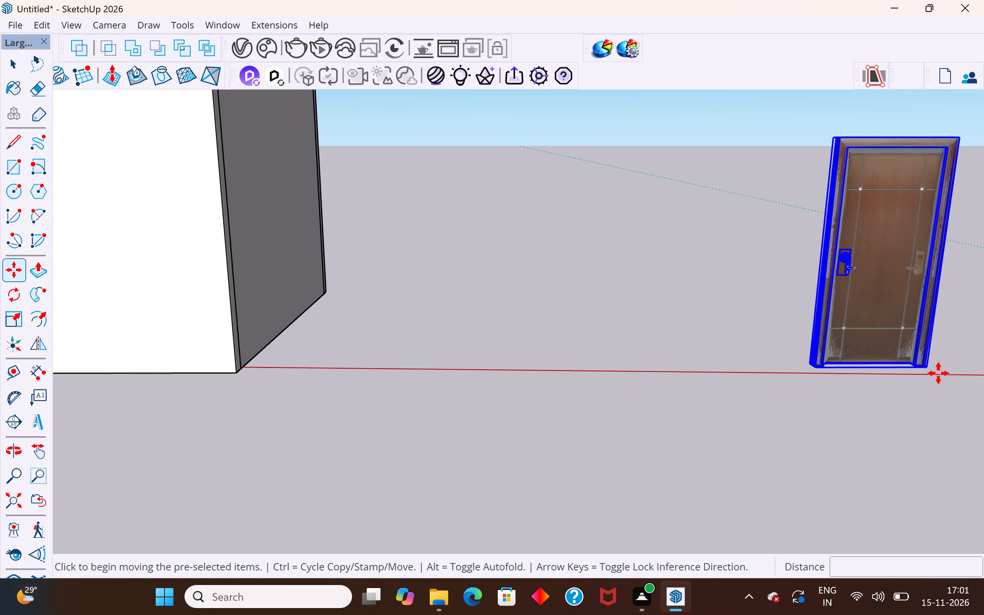
scroll(938, 373, "down", 6)
scroll(888, 453, "down", 4)
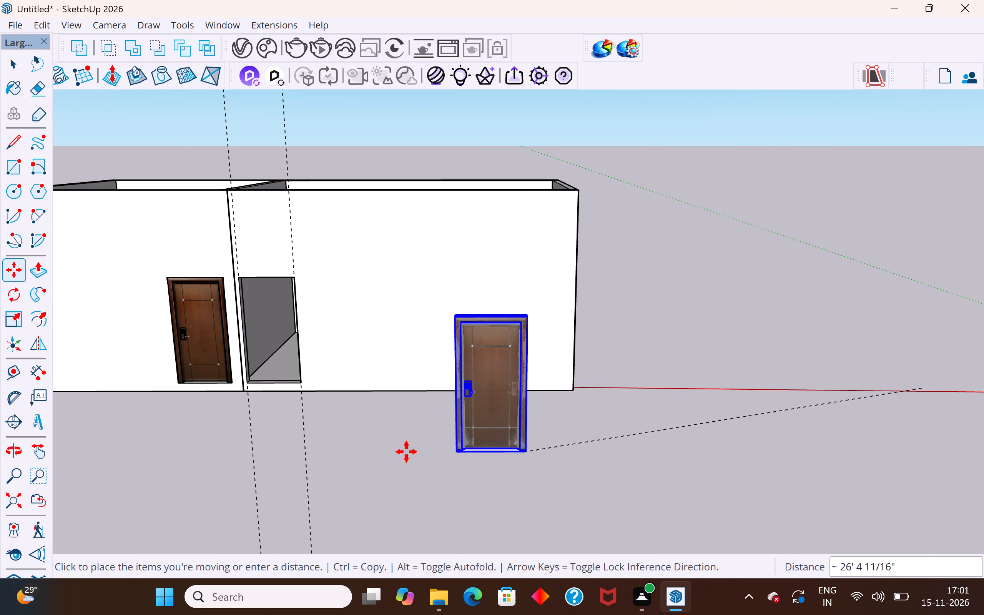
scroll(304, 402, "up", 10)
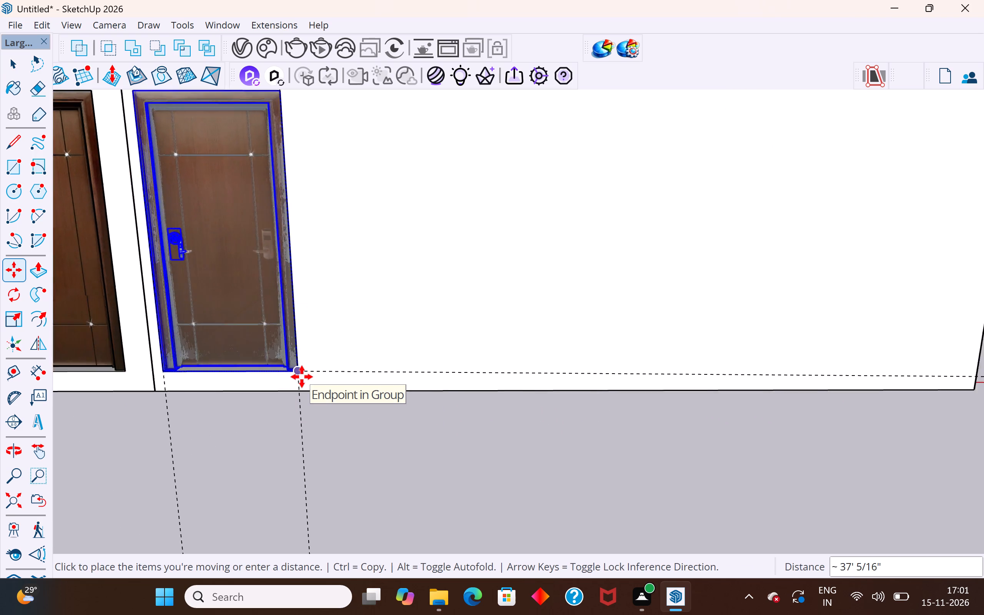
scroll(302, 377, "up", 5)
left_click(294, 367)
scroll(596, 417, "down", 5)
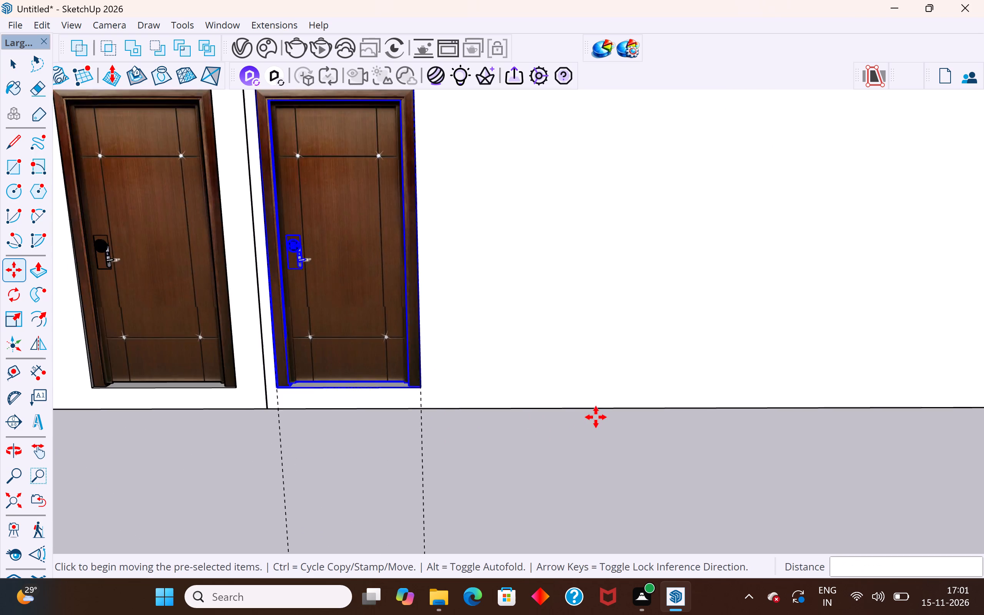
scroll(596, 417, "down", 5)
Delete all the guides around the copied room's door opening and clear the selection.
left_click(5, 62)
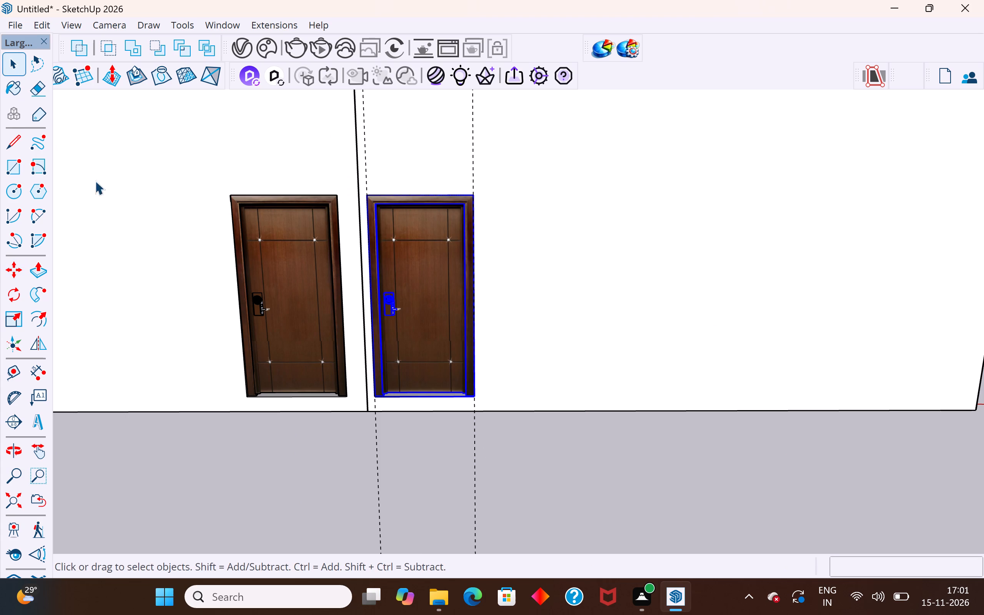
left_click_drag(585, 455, 337, 500)
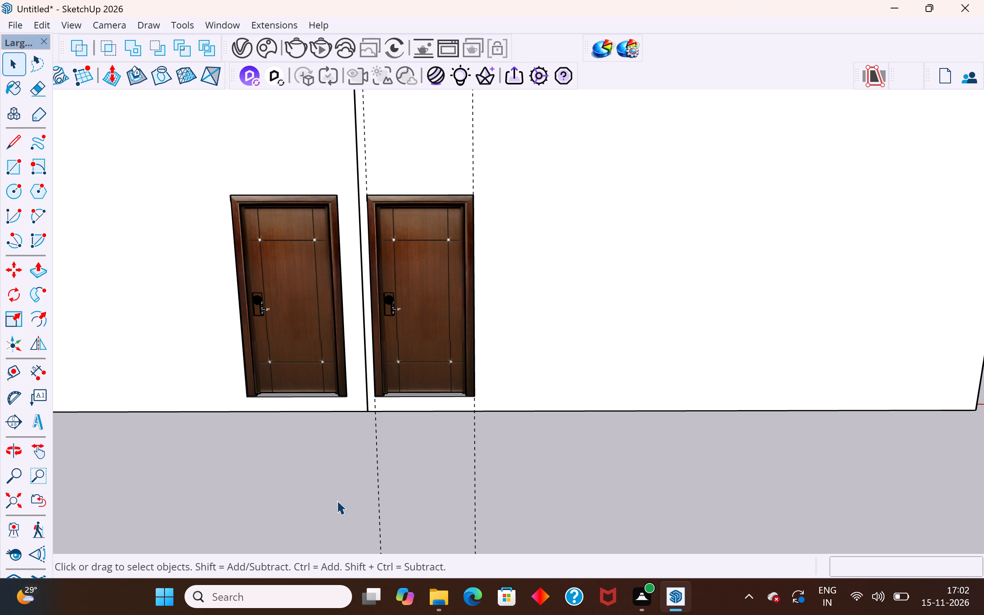
left_click_drag(485, 460, 452, 505)
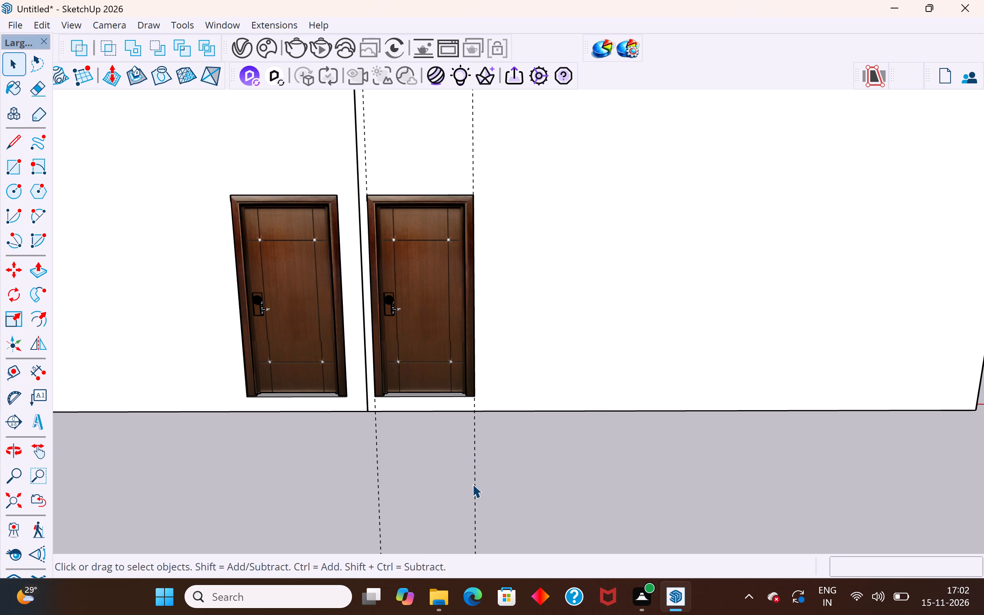
left_click(475, 482)
left_click(491, 465)
scroll(549, 464, "down", 5)
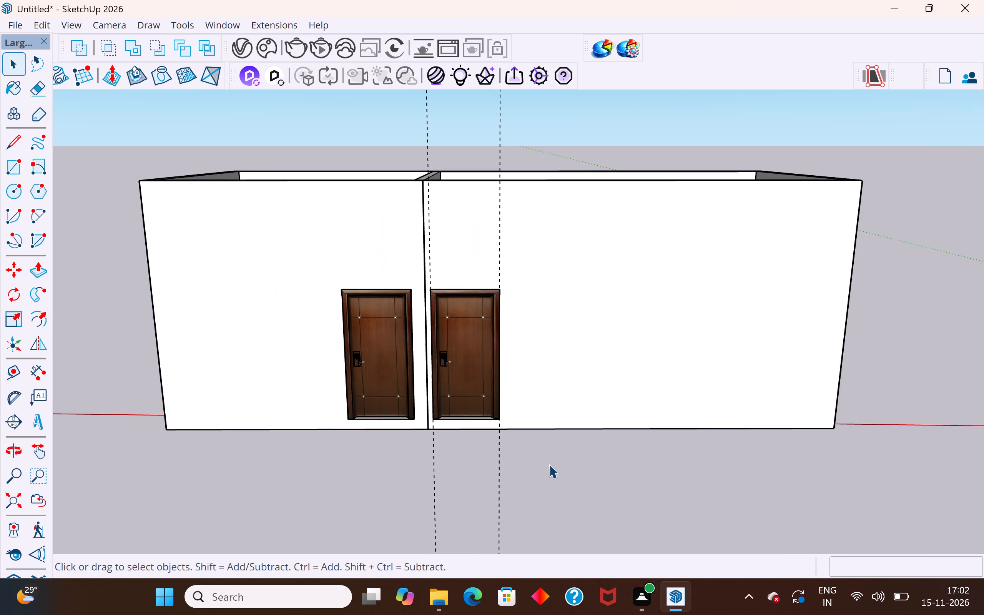
scroll(549, 464, "down", 4)
left_click_drag(584, 127, 406, 197)
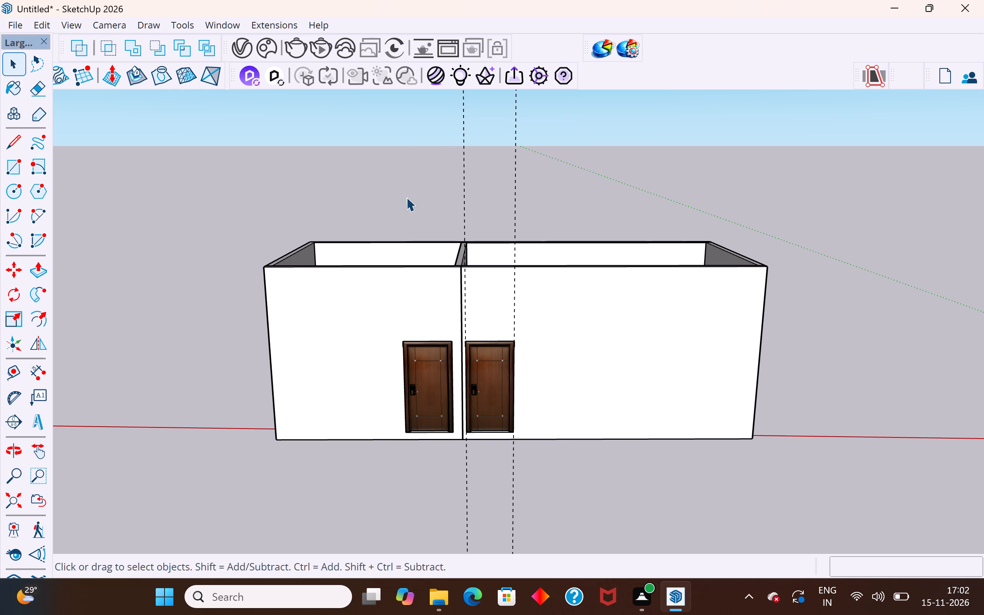
left_click_drag(541, 478, 411, 542)
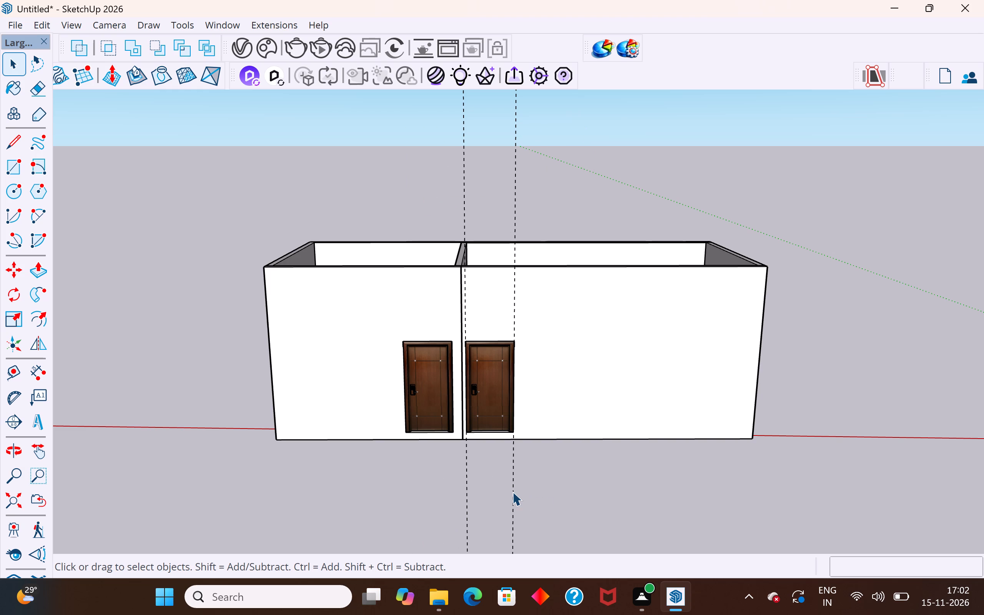
left_click(514, 491)
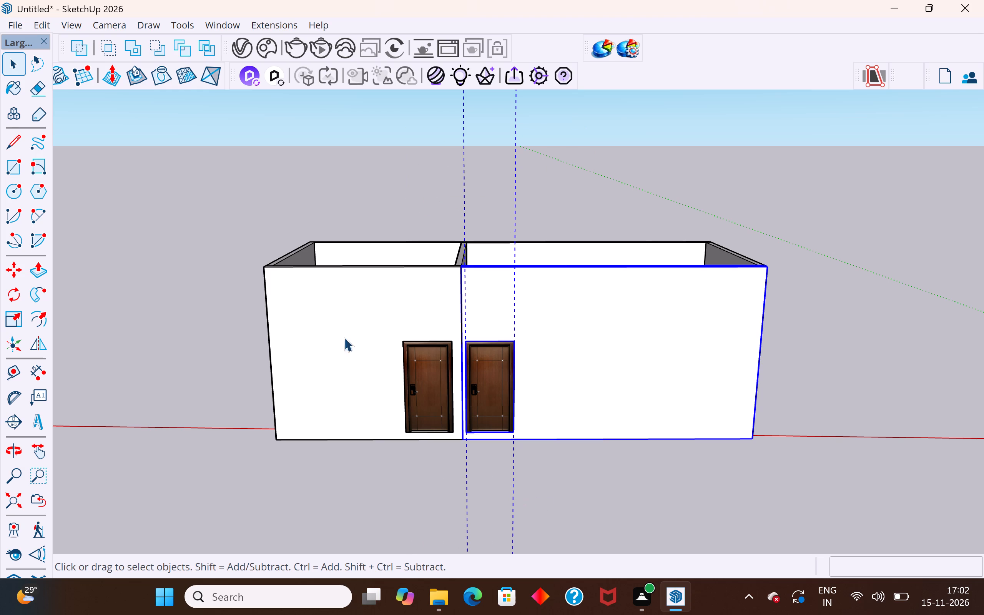
left_click(12, 26)
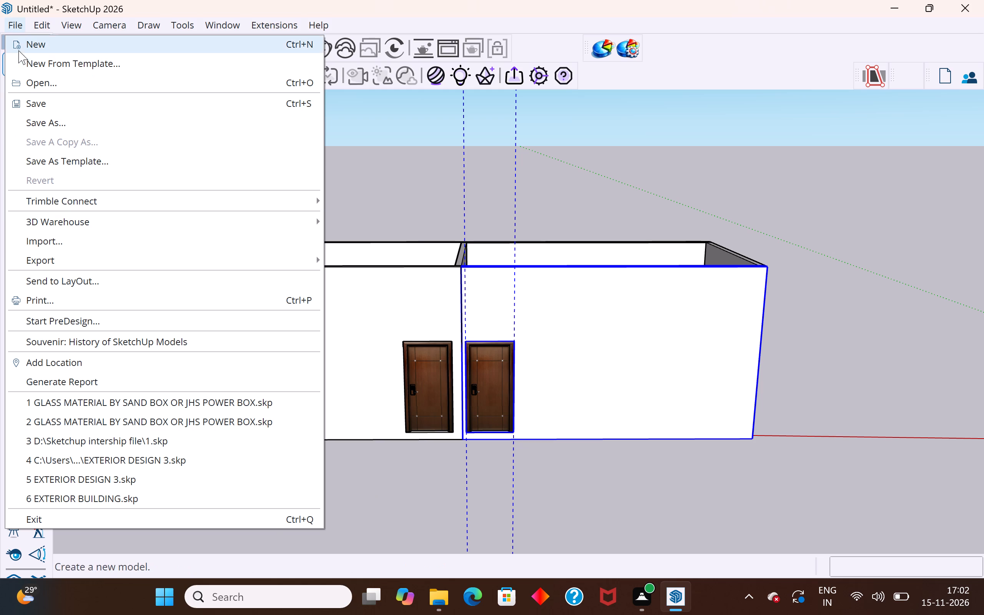
left_click(48, 23)
left_click(42, 17)
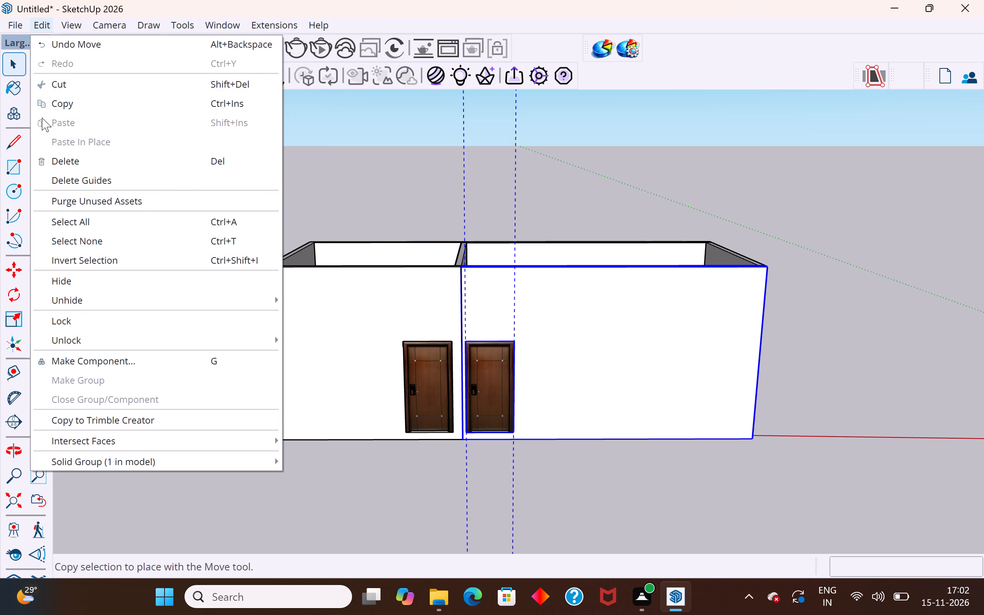
left_click(78, 185)
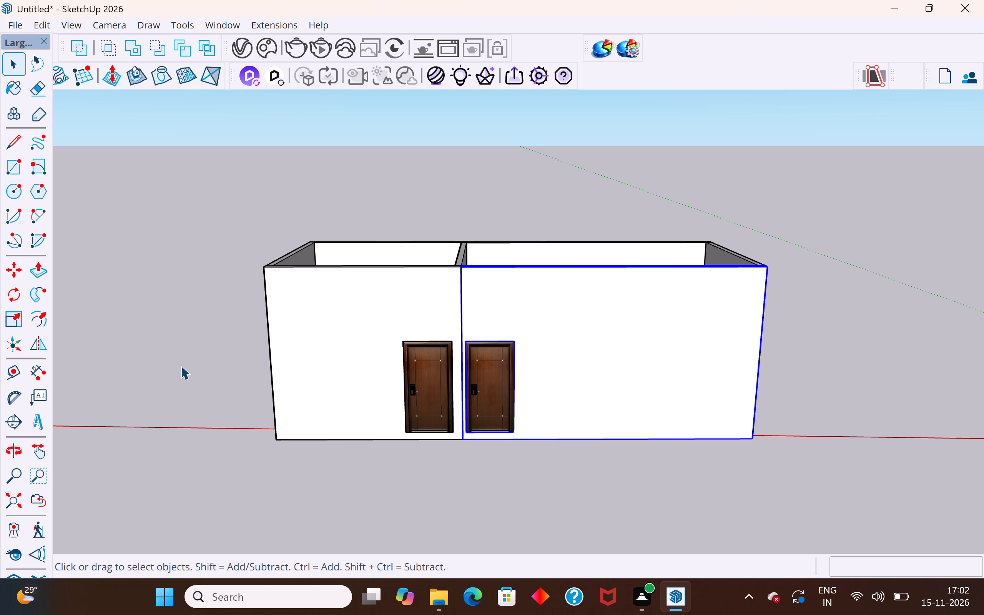
key("Escape")
key("Escape")
scroll(558, 374, "down", 4)
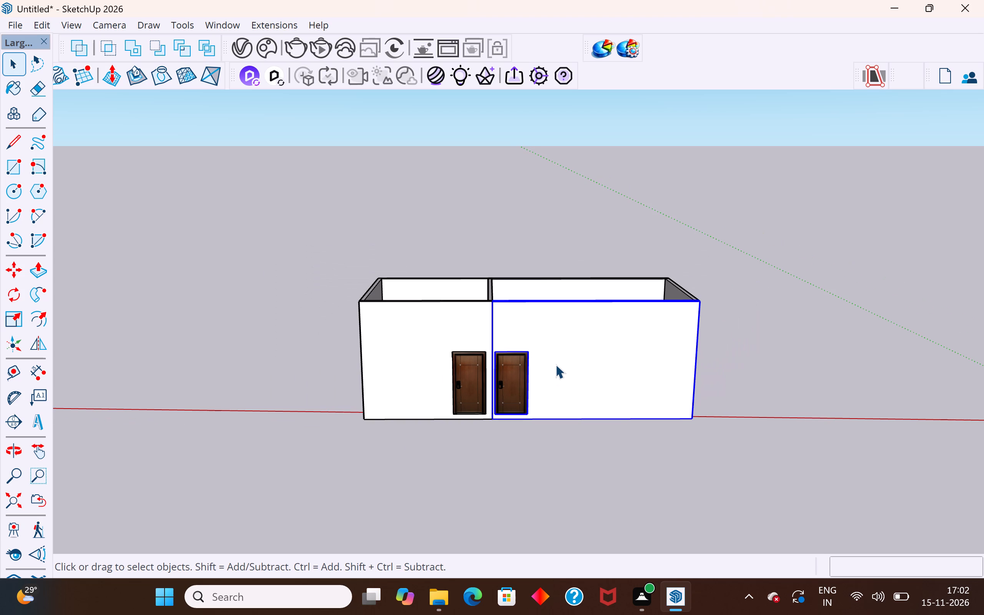
scroll(560, 358, "down", 5)
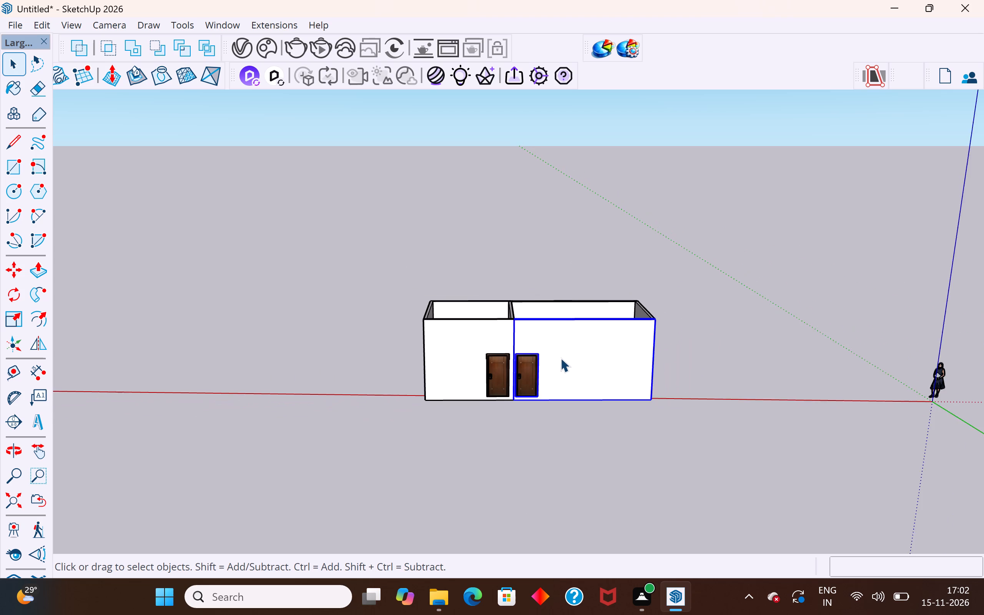
left_click(297, 268)
Examine the two adjoining rooms, their shared partition and both doors from the front, back and above.
middle_click_drag(766, 466, 343, 472)
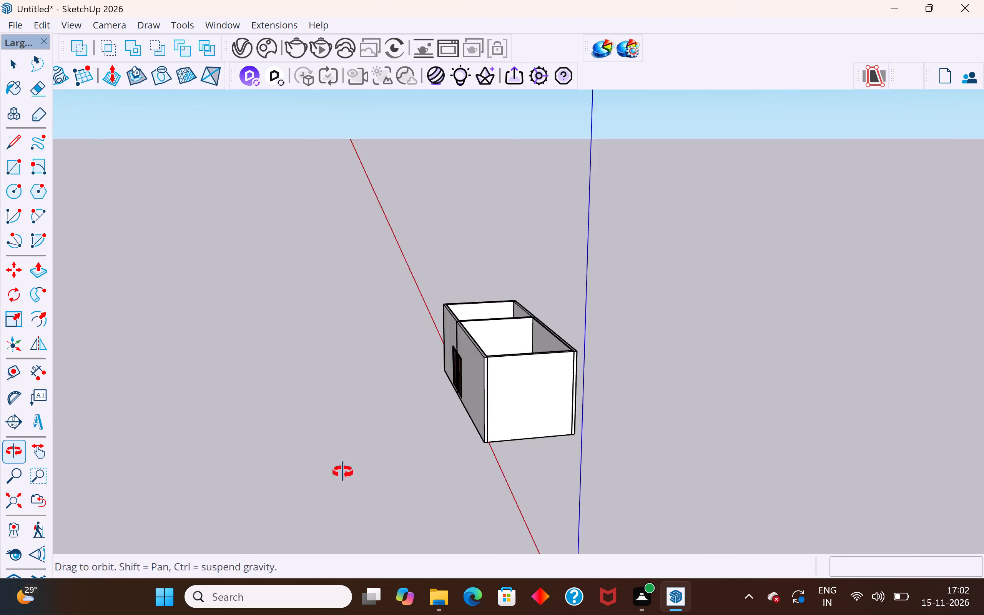
middle_click_drag(343, 472, 0, 489)
scroll(608, 391, "down", 4)
middle_click_drag(570, 427, 398, 549)
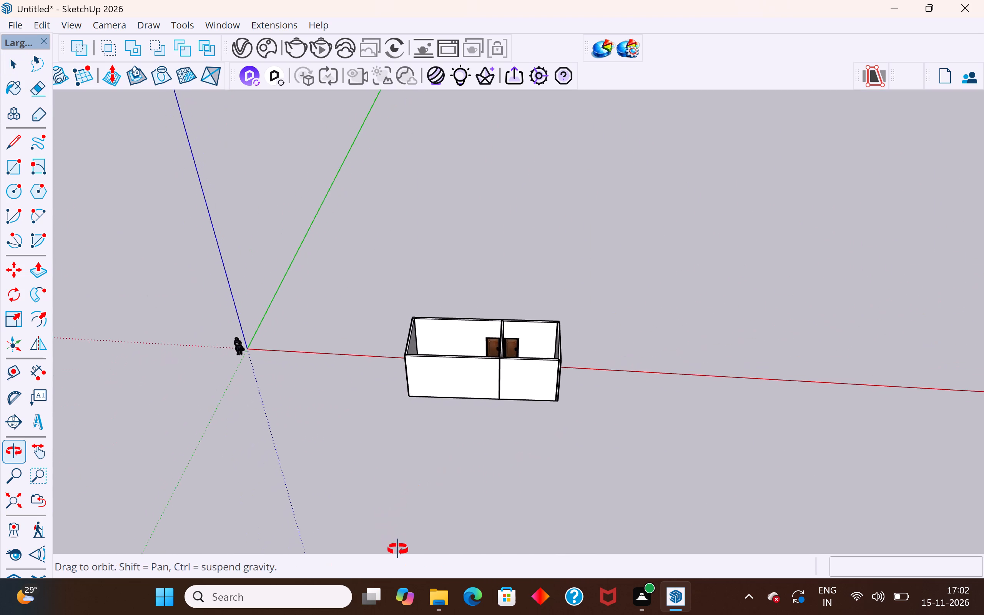
middle_click_drag(398, 549, 401, 550)
scroll(505, 390, "up", 4)
middle_click_drag(503, 373, 667, 340)
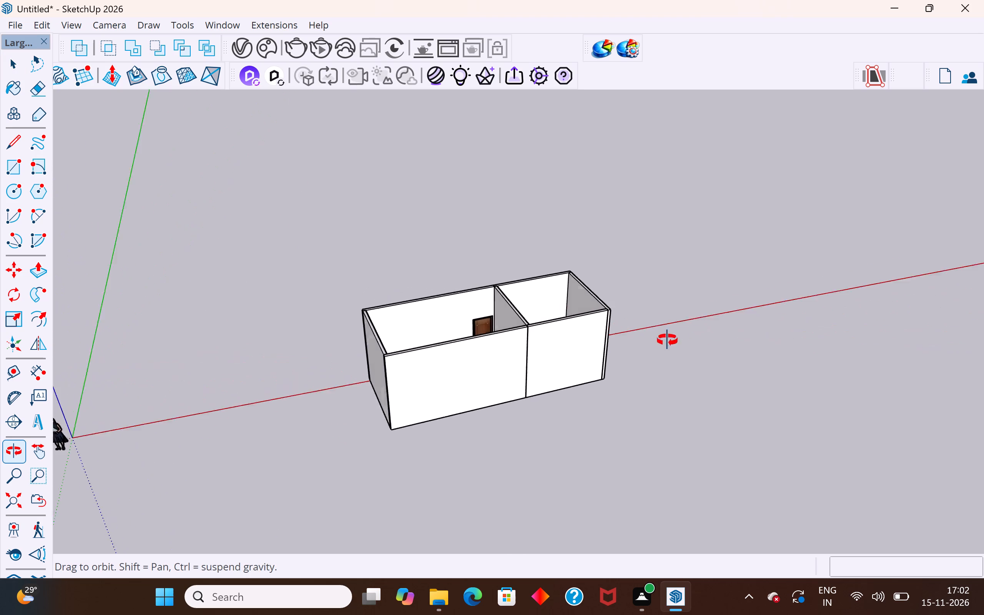
middle_click_drag(667, 340, 539, 407)
scroll(540, 344, "up", 3)
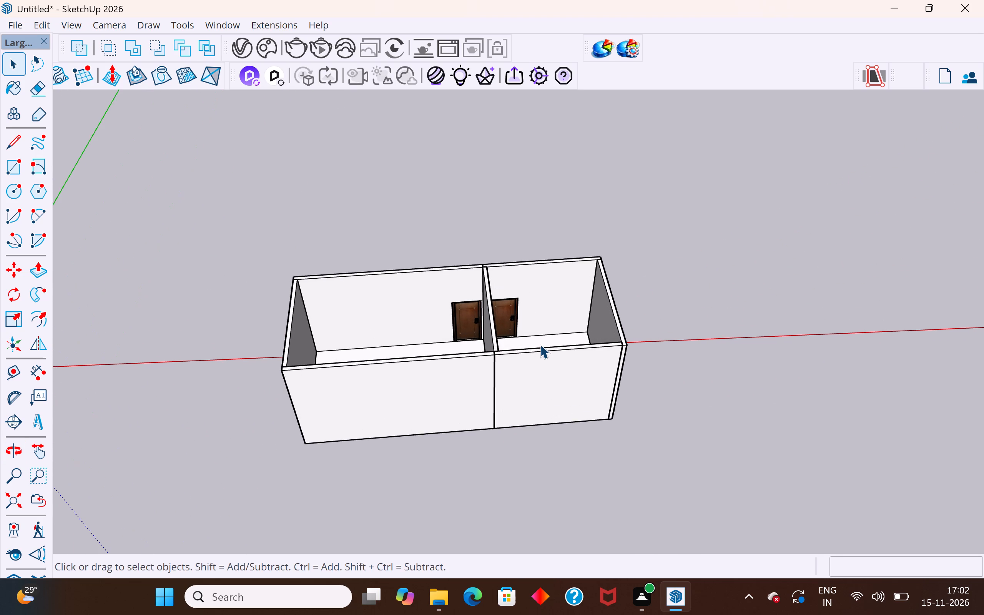
scroll(517, 303, "up", 3)
middle_click_drag(847, 337, 145, 308)
scroll(495, 326, "up", 3)
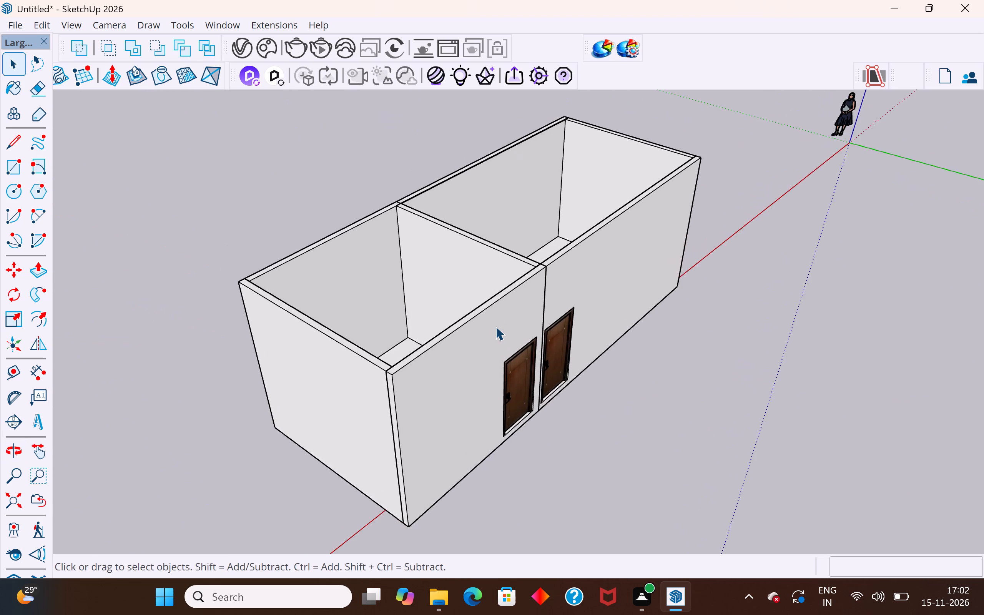
middle_click_drag(628, 386, 392, 381)
scroll(499, 300, "down", 4)
middle_click_drag(508, 374, 532, 298)
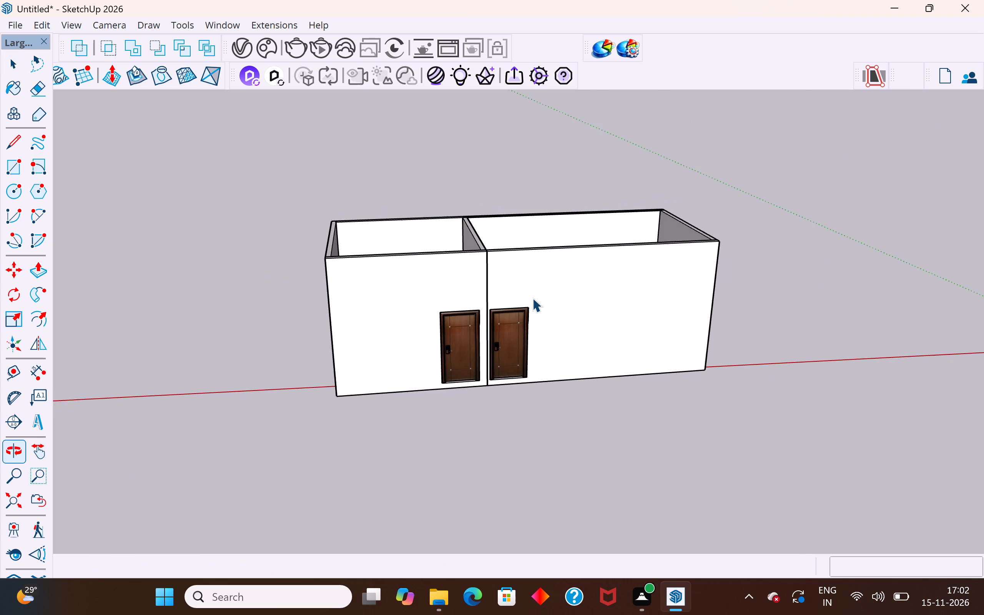
scroll(532, 298, "up", 1)
middle_click_drag(553, 315, 891, 391)
scroll(608, 348, "up", 1)
middle_click_drag(419, 342, 823, 333)
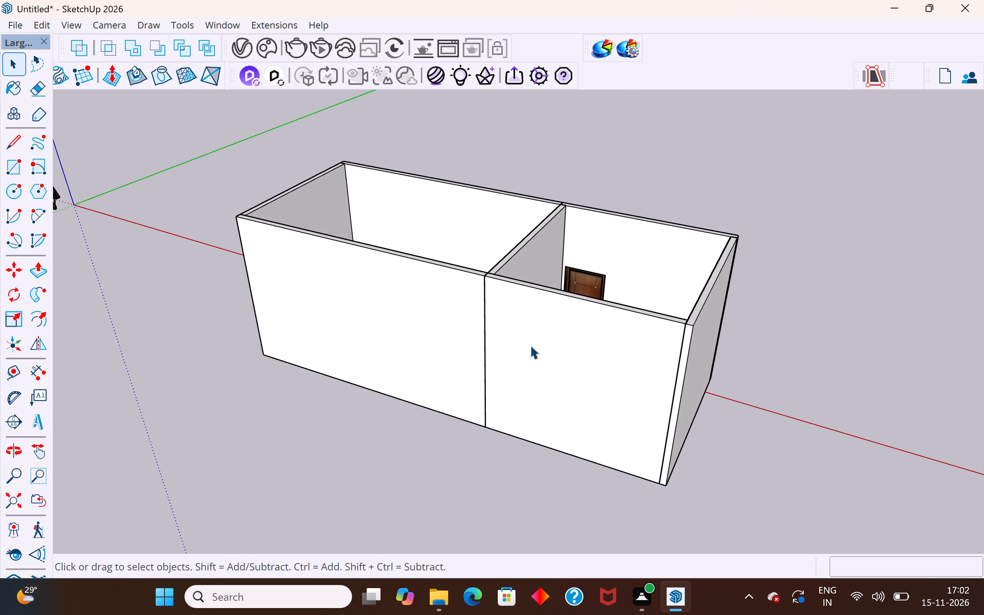
scroll(673, 289, "down", 3)
middle_click_drag(551, 381, 679, 263)
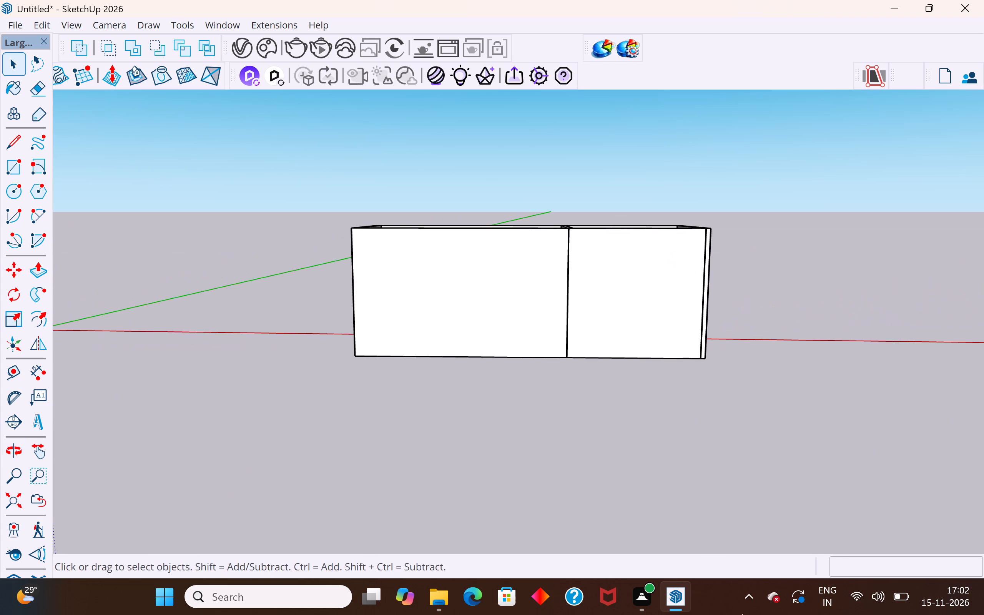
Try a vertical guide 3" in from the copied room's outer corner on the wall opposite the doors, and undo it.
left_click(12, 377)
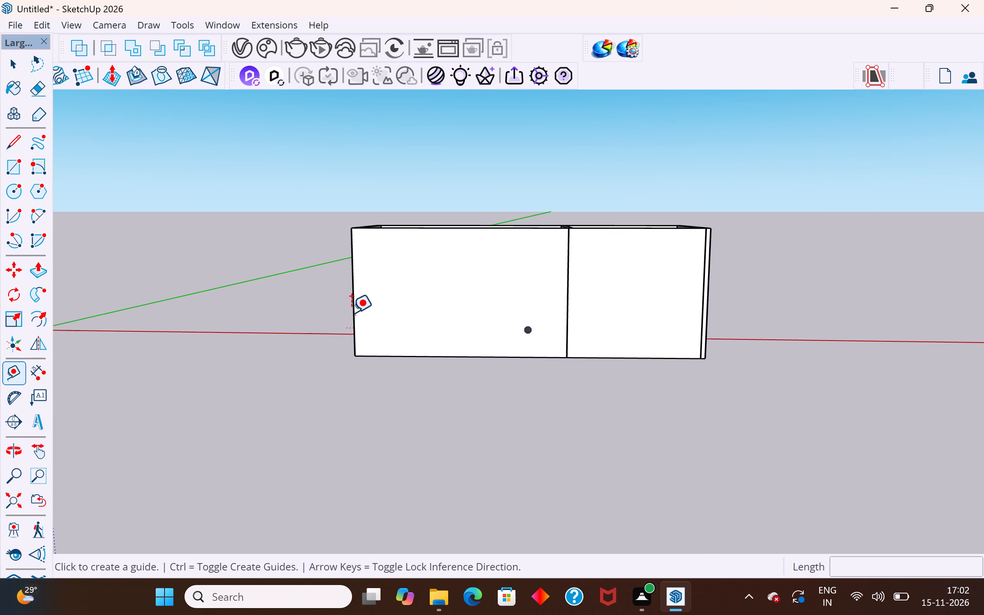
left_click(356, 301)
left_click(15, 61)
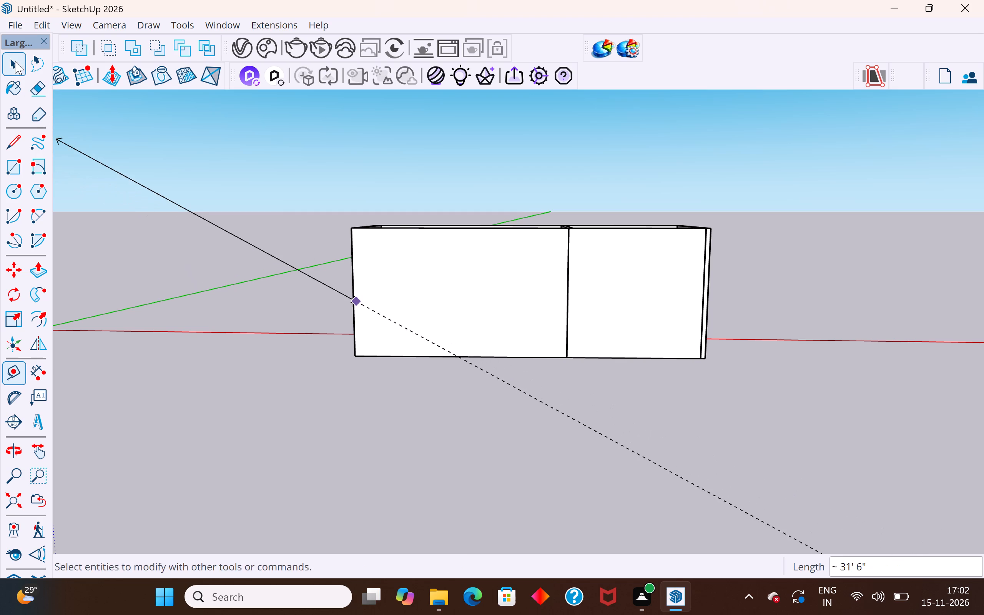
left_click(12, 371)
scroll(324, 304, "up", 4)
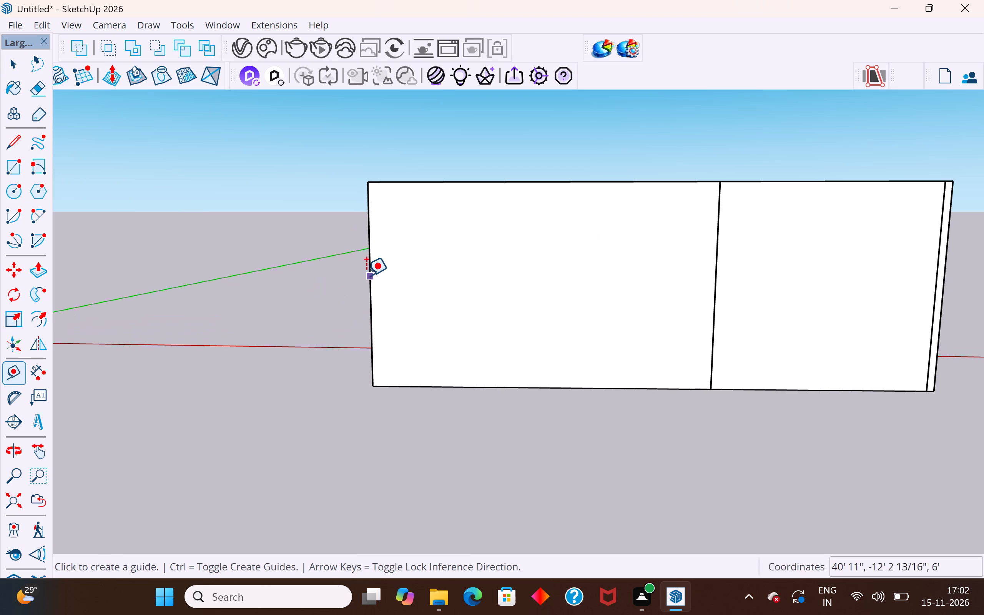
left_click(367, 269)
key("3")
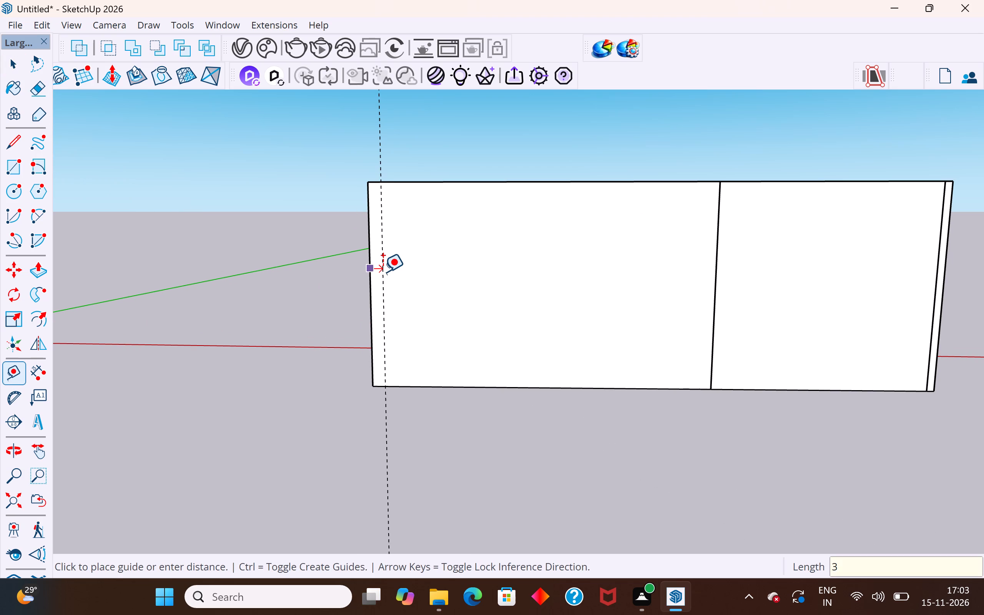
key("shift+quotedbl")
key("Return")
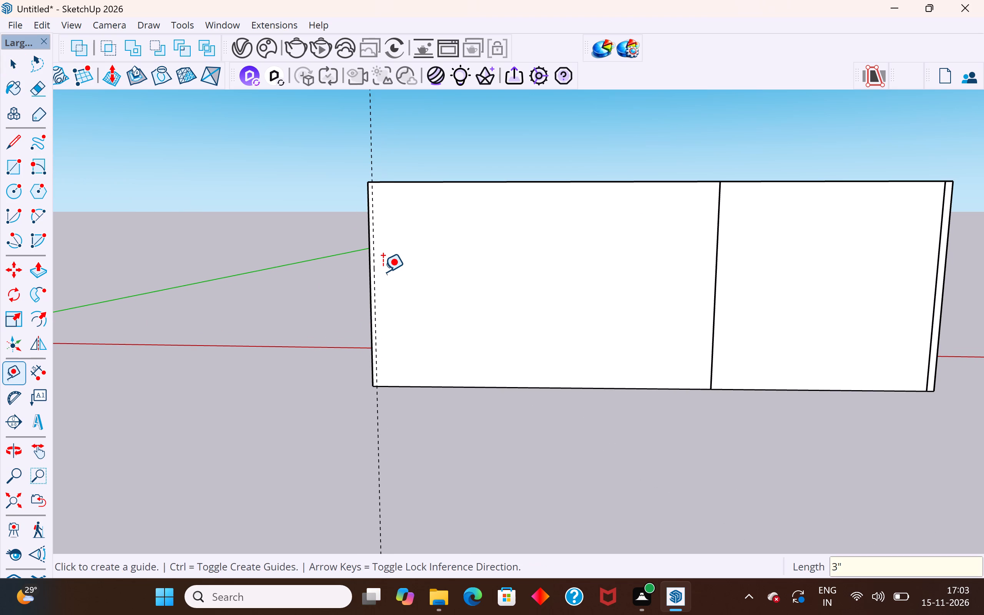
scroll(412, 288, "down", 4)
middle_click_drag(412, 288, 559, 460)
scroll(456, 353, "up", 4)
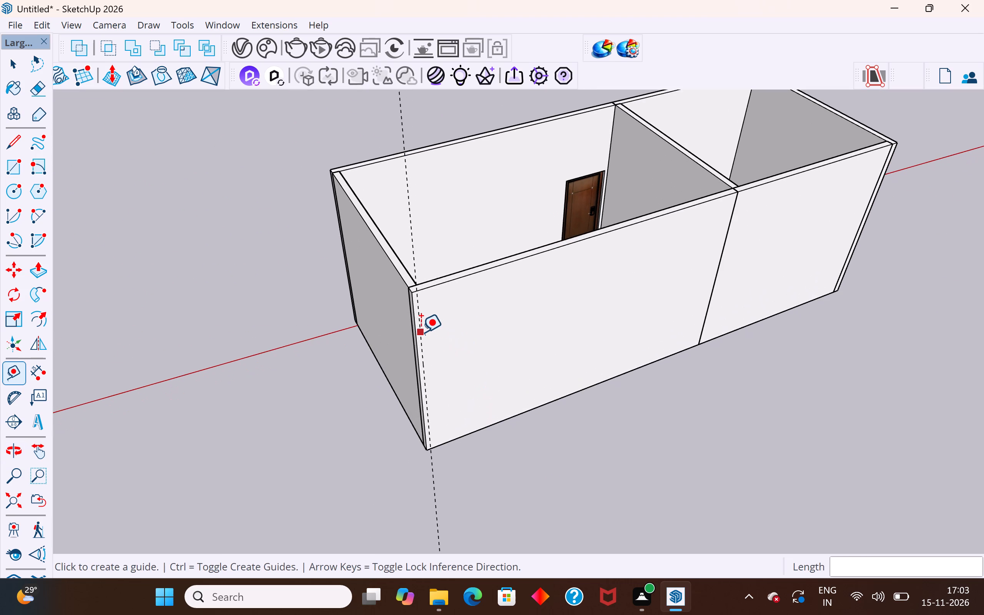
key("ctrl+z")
Place vertical guides on the copied room's wall opposite the doors, 3' in from its outer corner and 3' from the joint with the adjoining room.
left_click(423, 361)
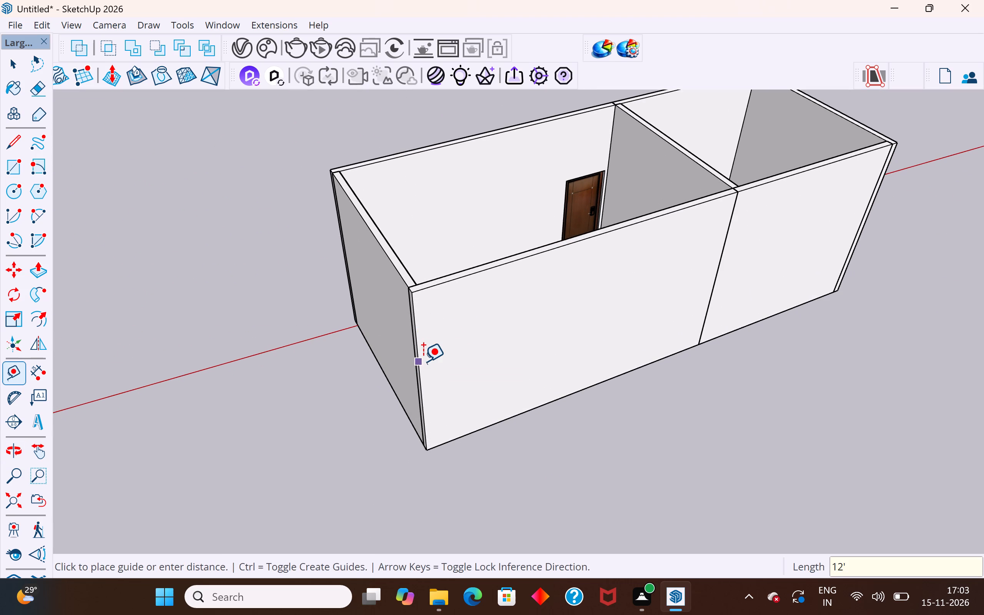
type("3'")
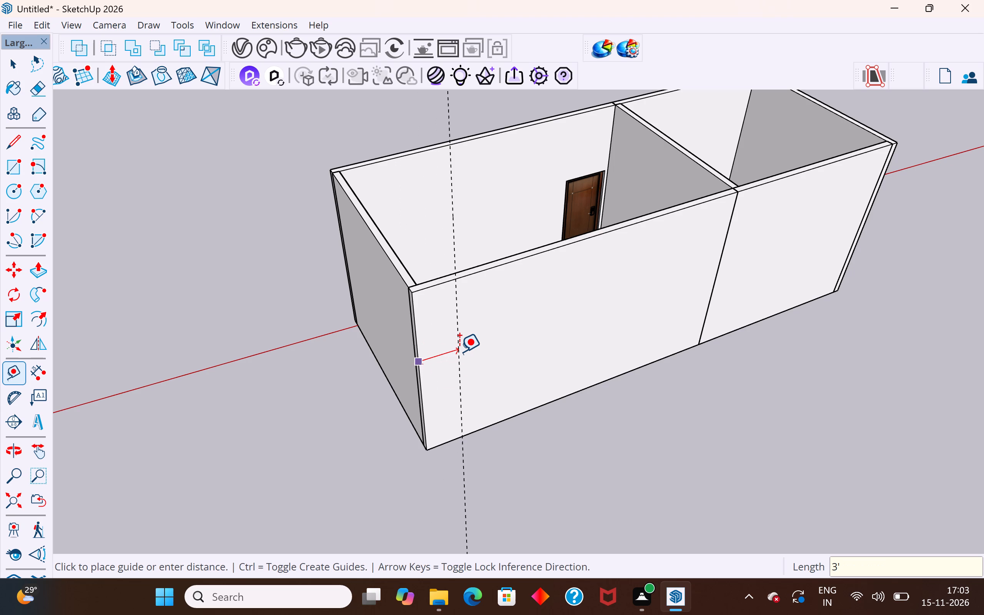
key("Return")
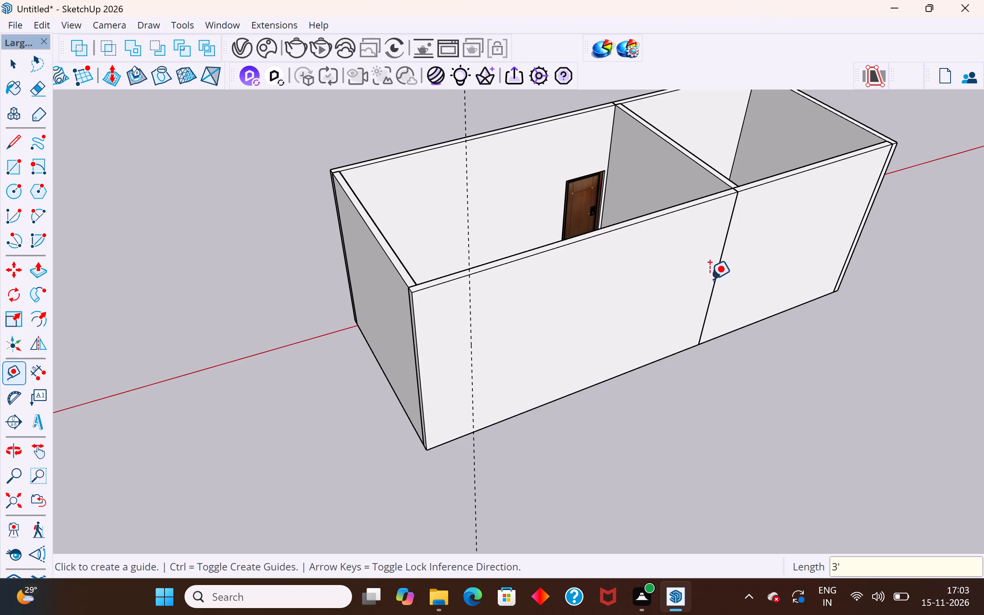
scroll(701, 403, "down", 3)
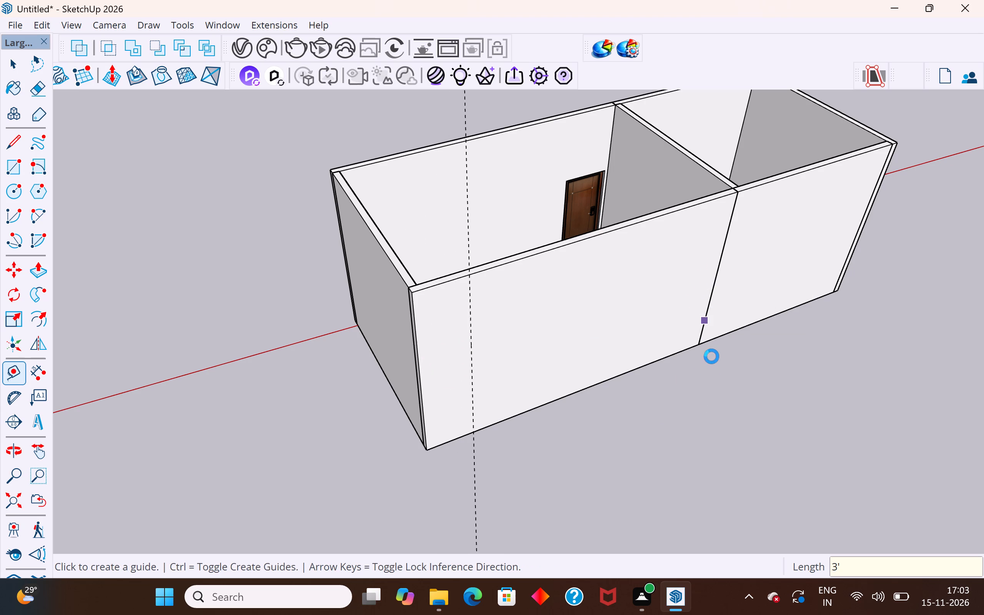
middle_click_drag(676, 304, 677, 139)
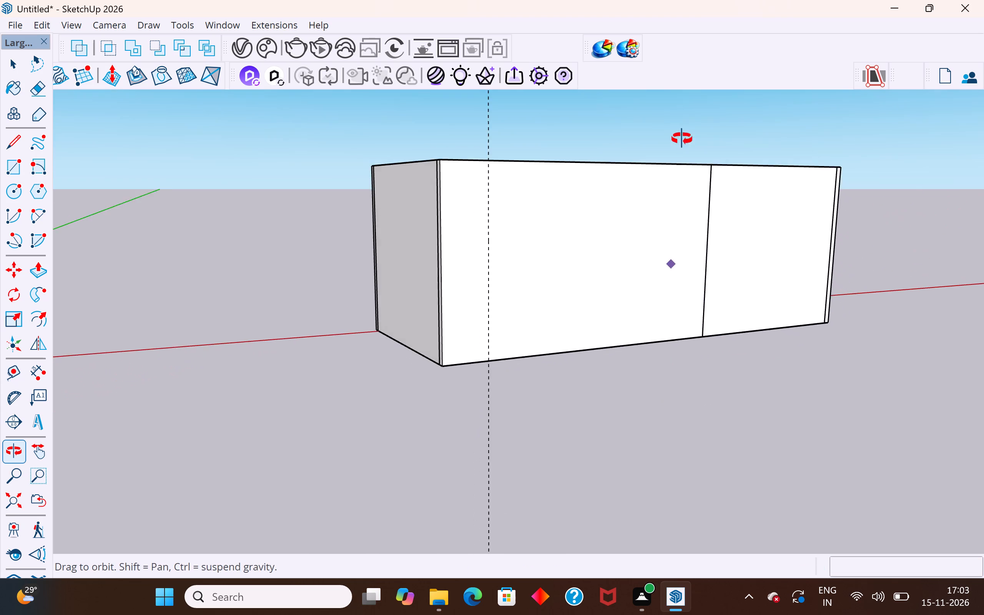
scroll(712, 238, "up", 4)
left_click(701, 258)
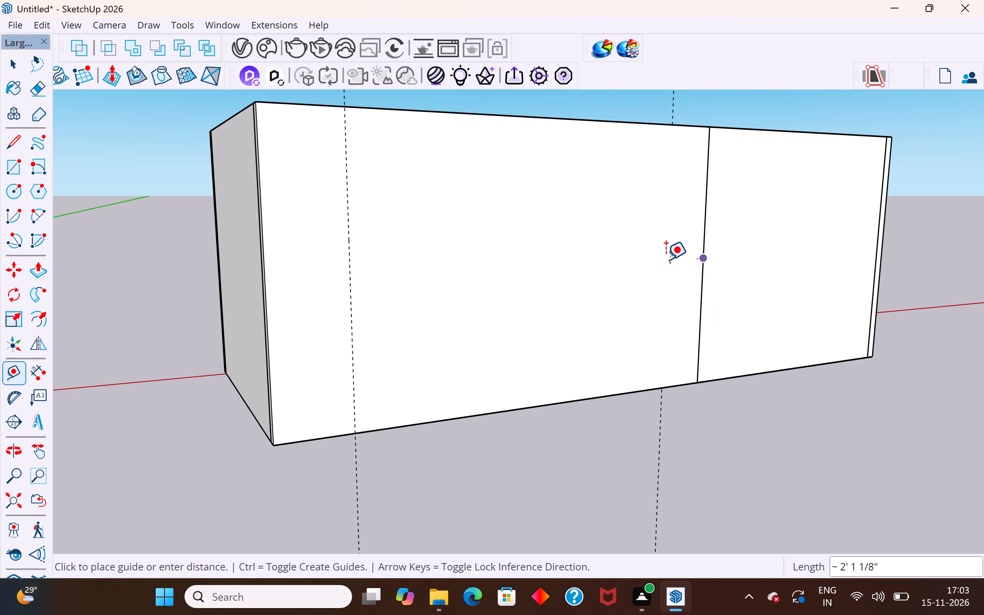
type("3'")
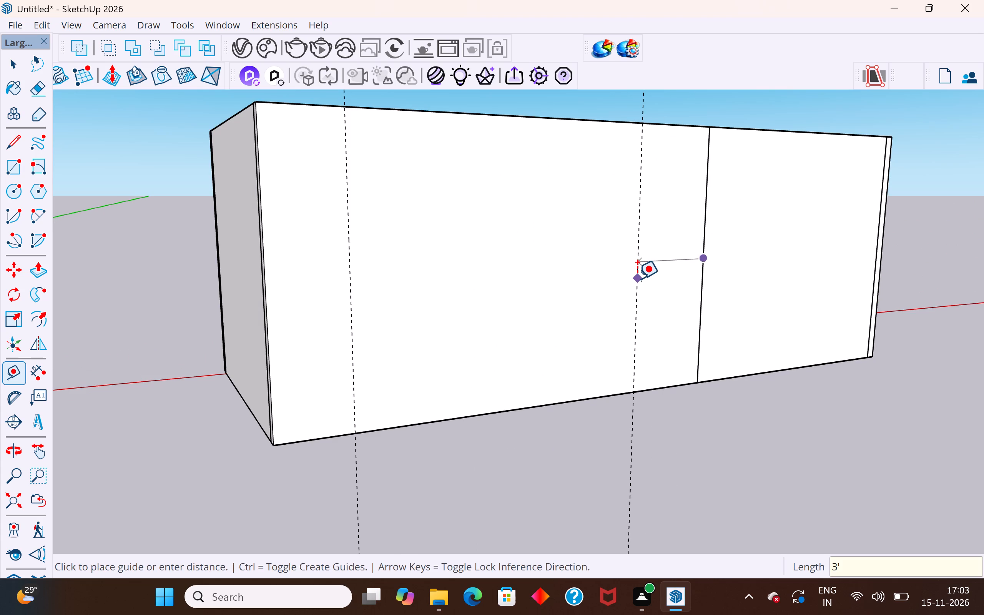
key("Return")
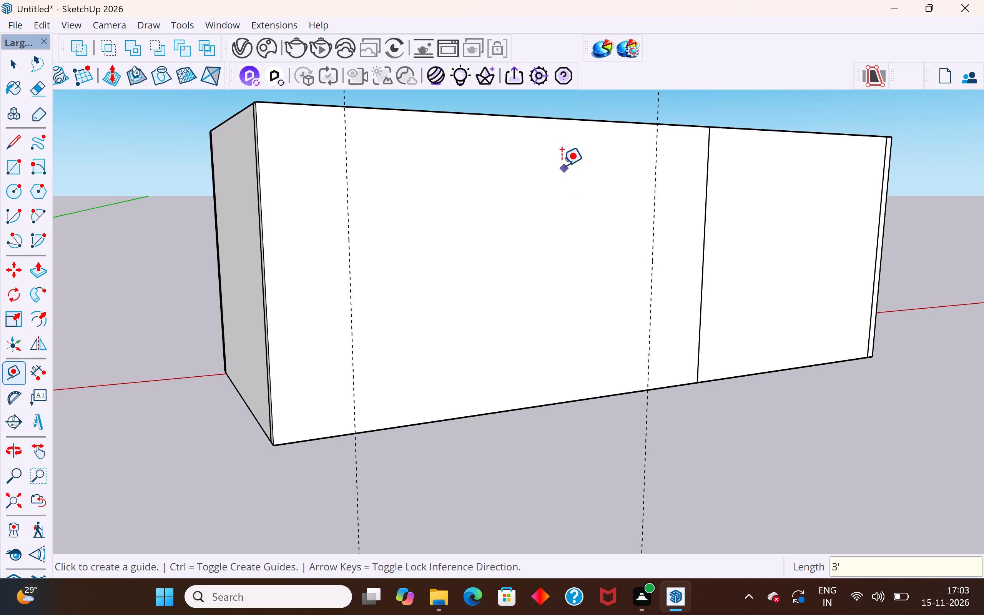
Place horizontal guides on the same wall, 3' below its top edge and 6" above its bottom edge.
left_click(567, 122)
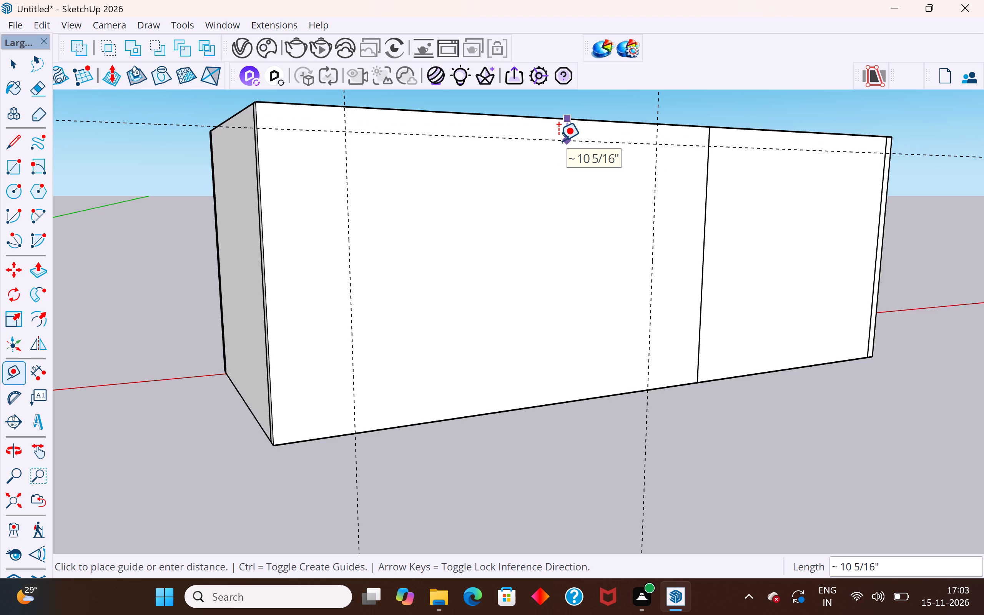
type("3'")
key("Return")
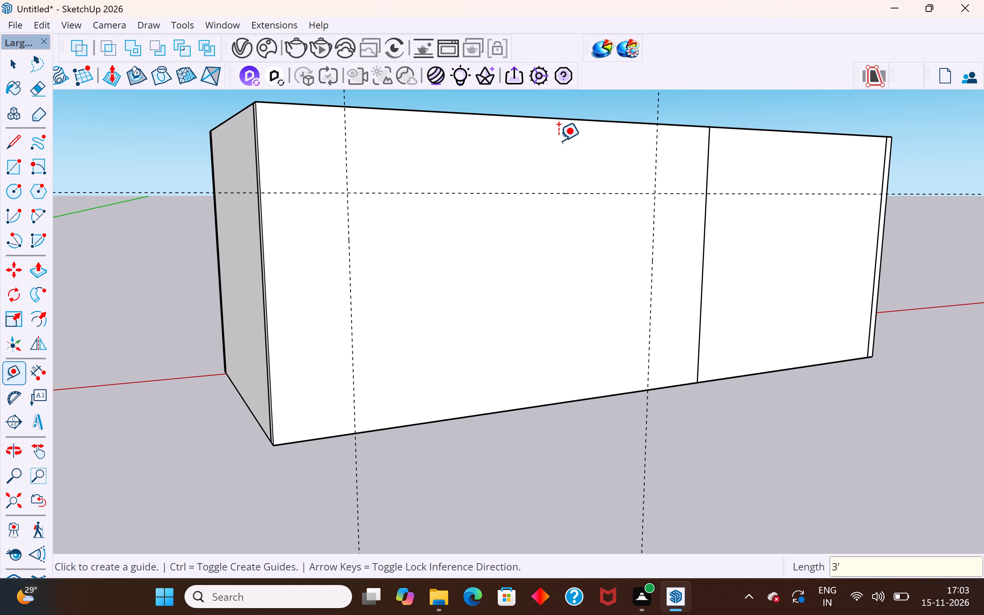
left_click(516, 412)
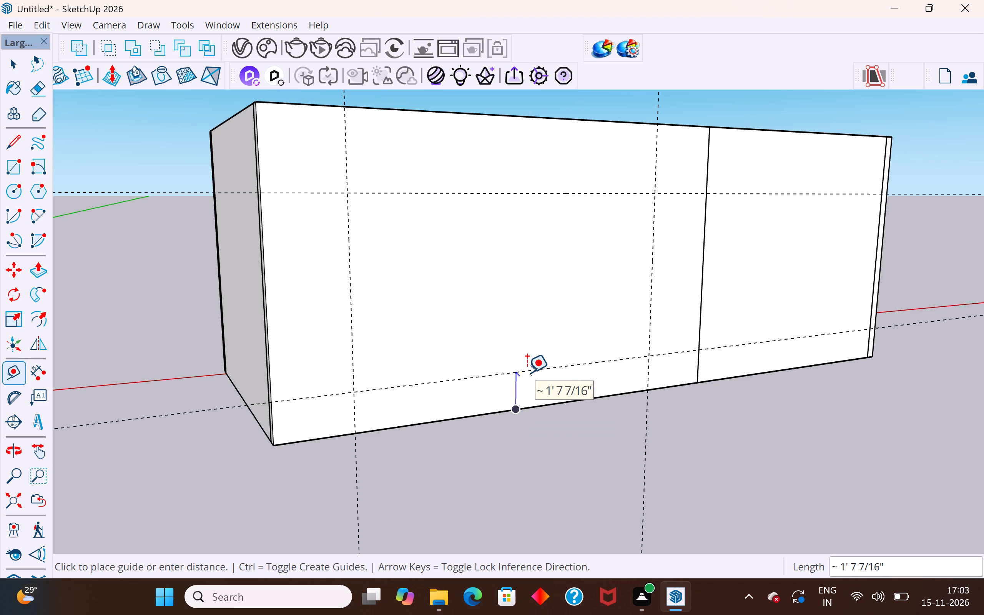
type("6\"")
key("Return")
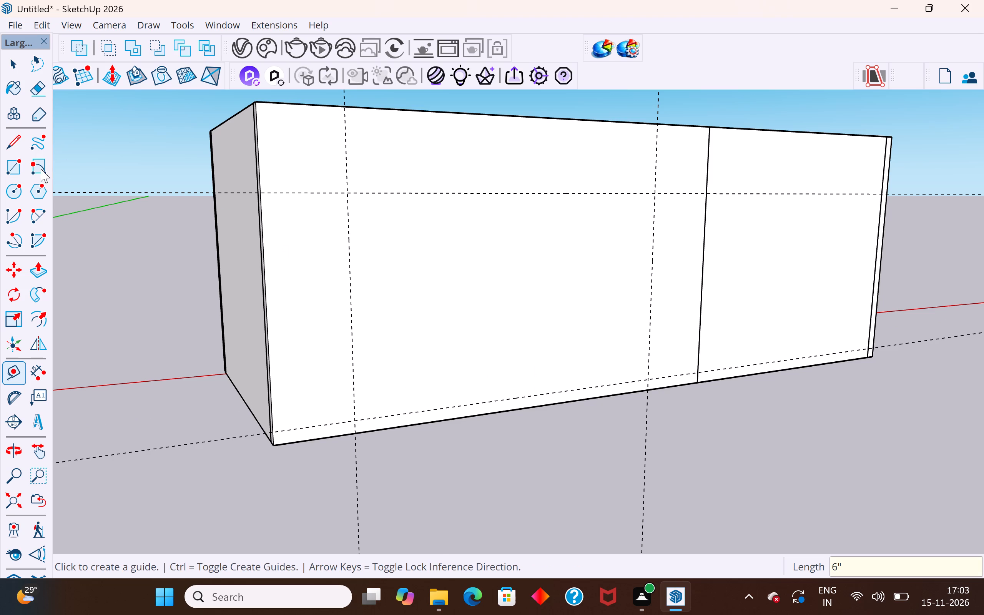
Inside the wall's group, draw a rectangle about 14' by 8' 6" between the four guide intersections on the outer face.
left_click(23, 67)
double_click(480, 287)
left_click(504, 273)
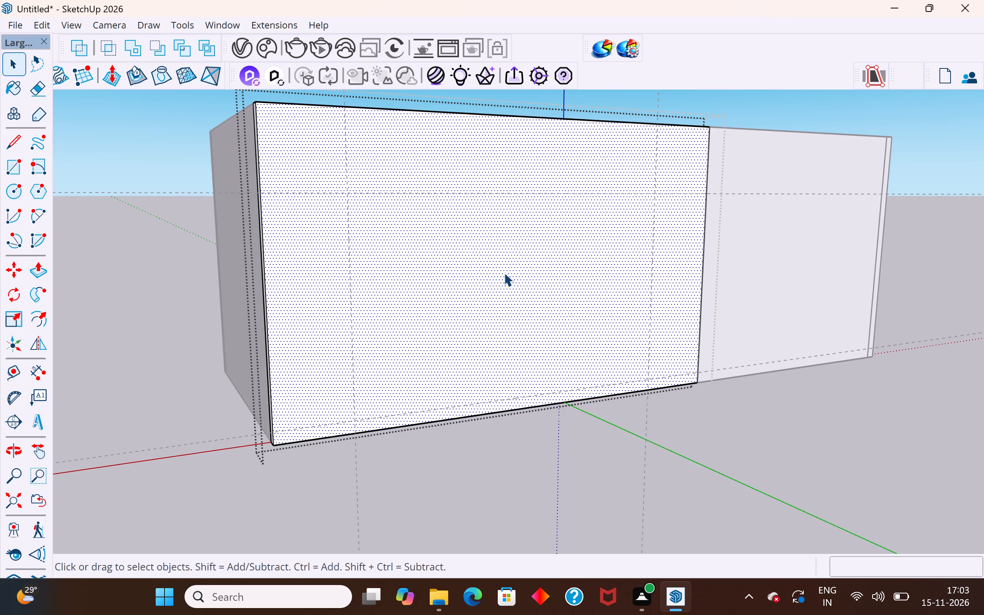
left_click(491, 266)
left_click(445, 277)
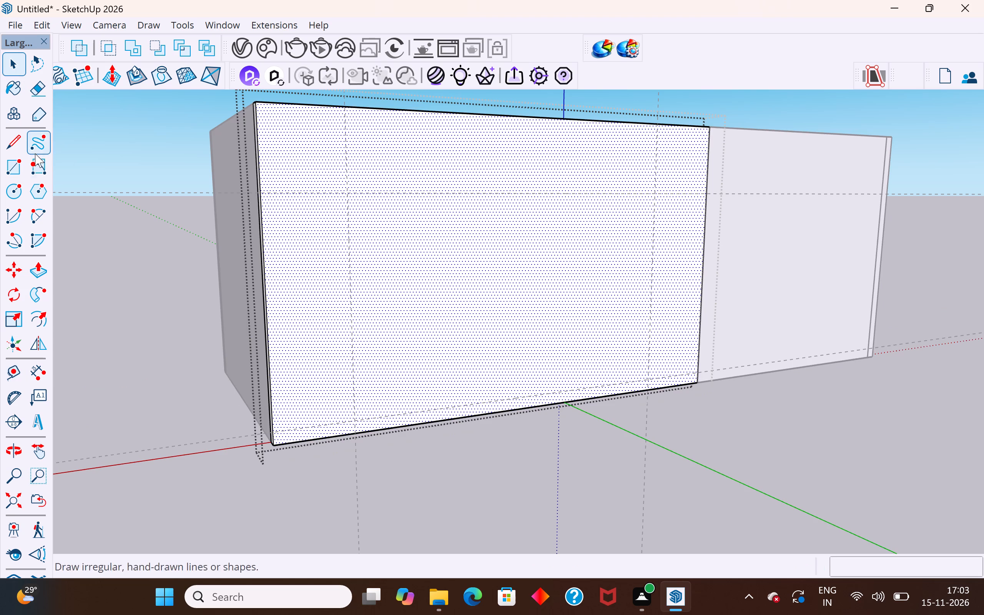
left_click(15, 168)
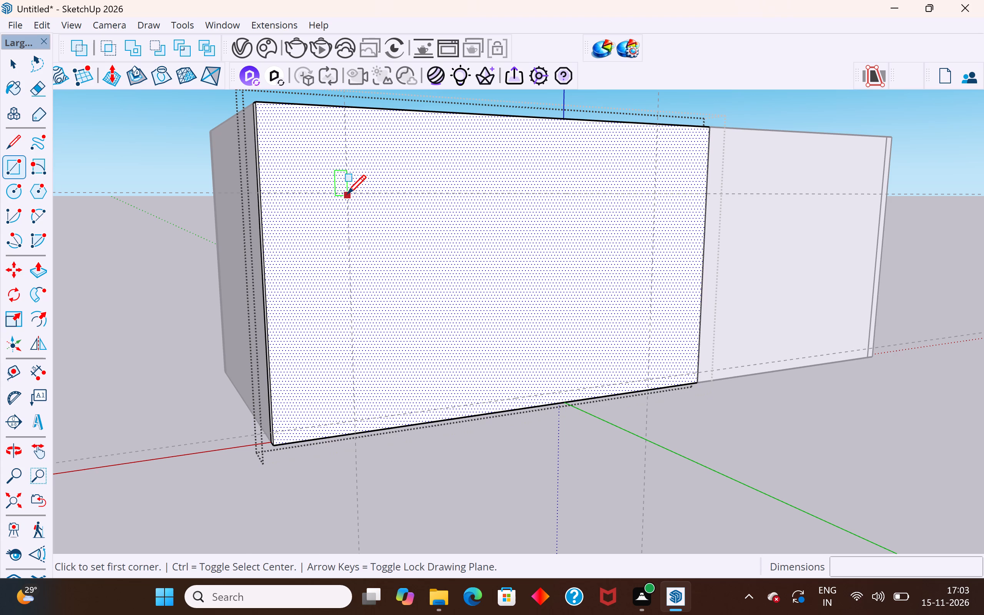
scroll(335, 194, "up", 14)
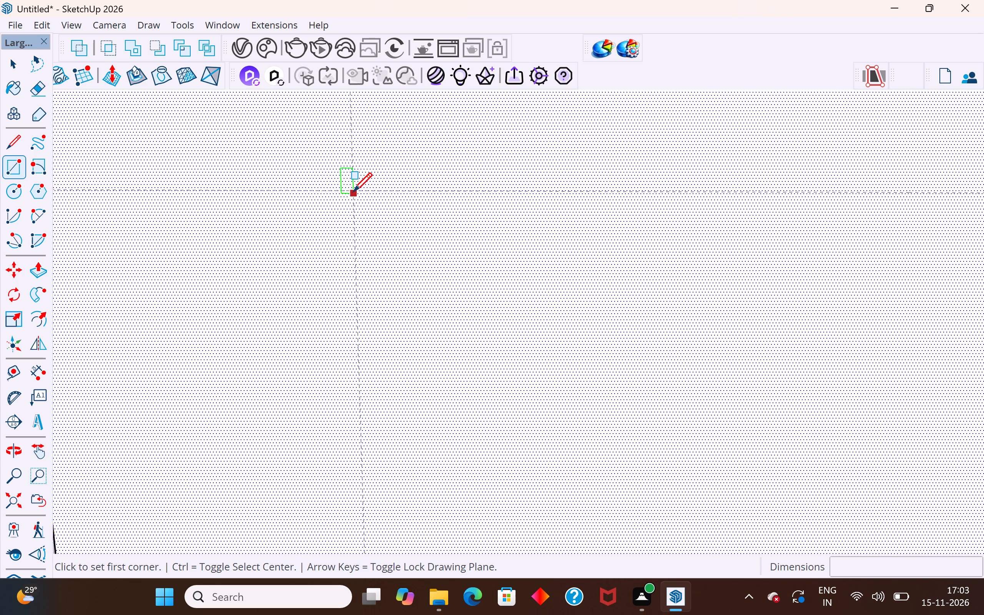
scroll(353, 193, "up", 1)
left_click(350, 190)
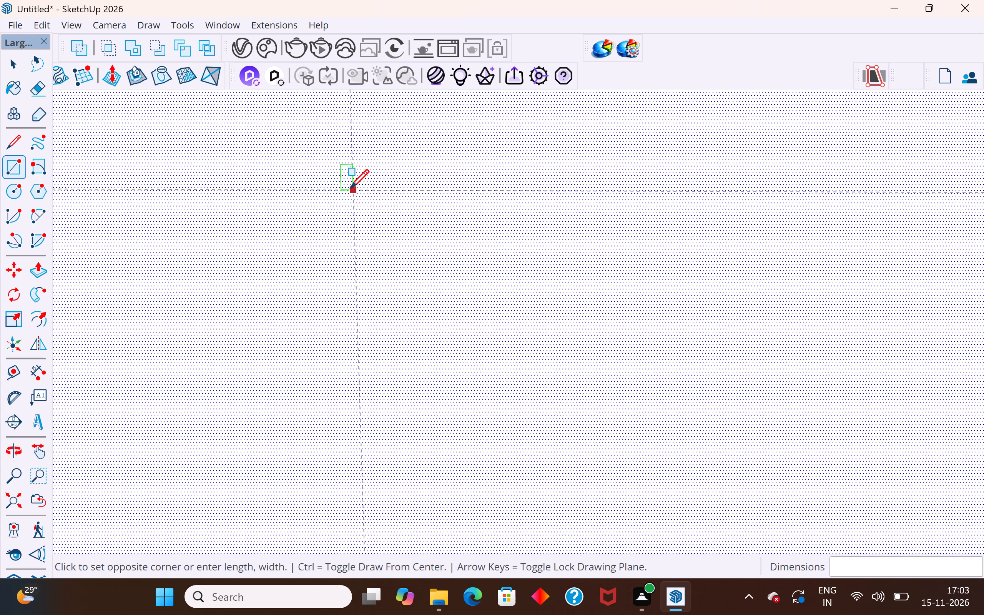
scroll(350, 190, "down", 16)
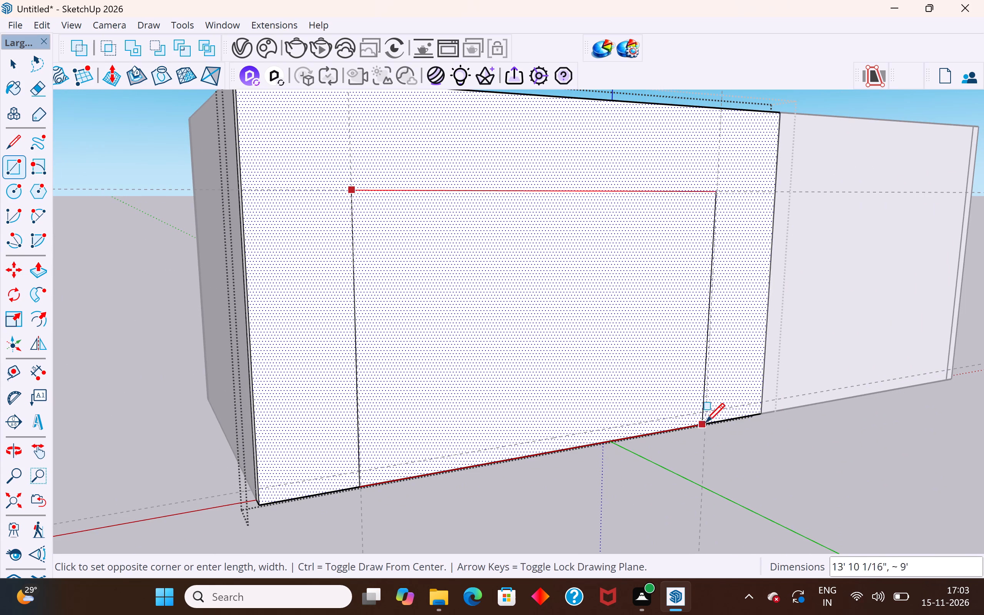
left_click(707, 414)
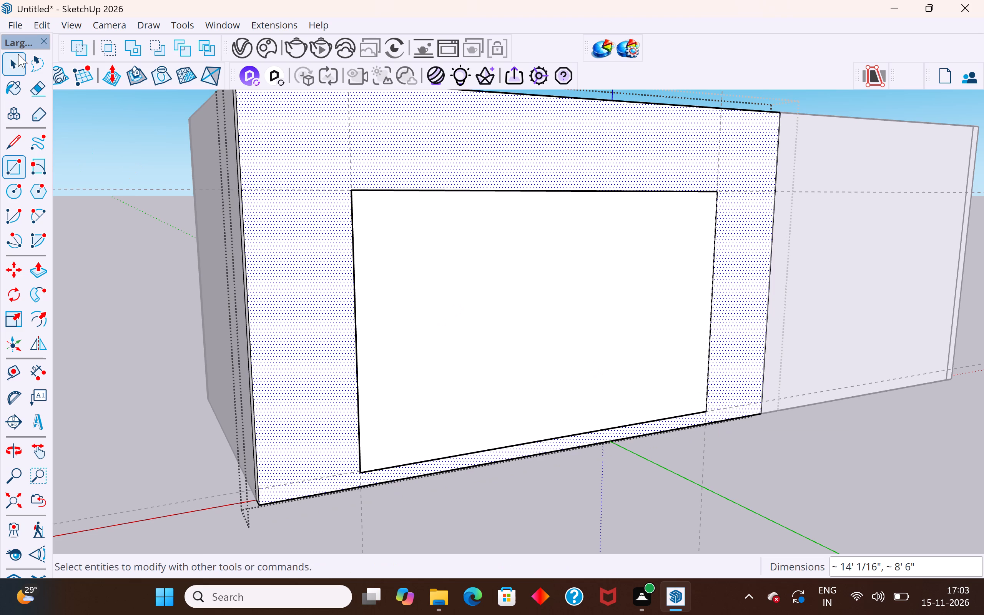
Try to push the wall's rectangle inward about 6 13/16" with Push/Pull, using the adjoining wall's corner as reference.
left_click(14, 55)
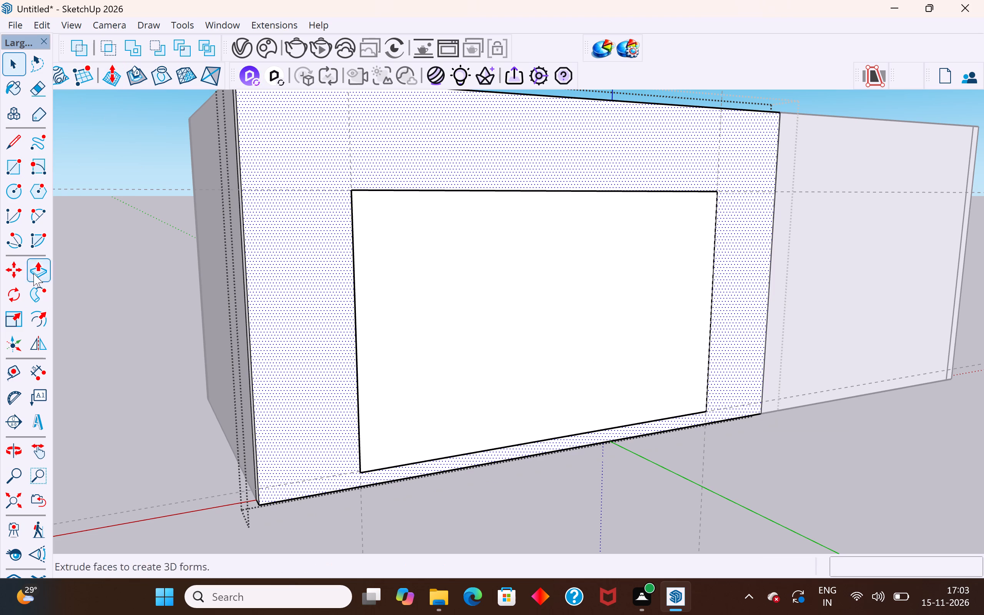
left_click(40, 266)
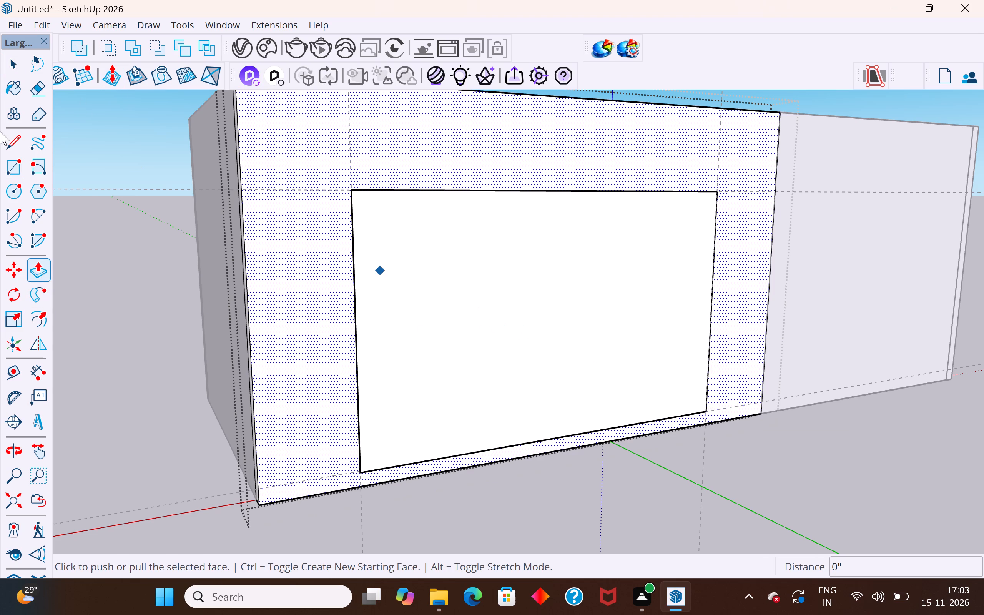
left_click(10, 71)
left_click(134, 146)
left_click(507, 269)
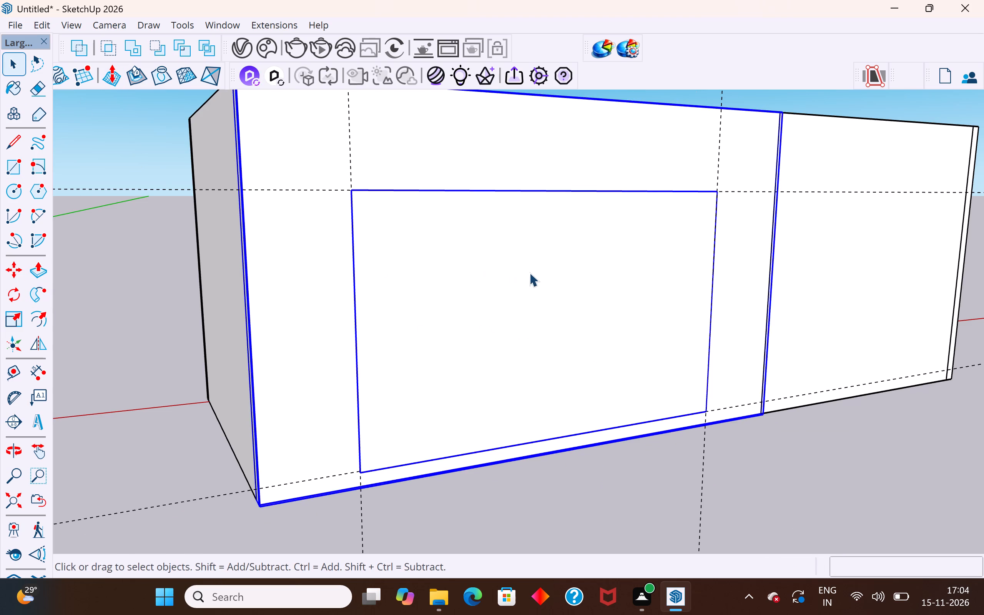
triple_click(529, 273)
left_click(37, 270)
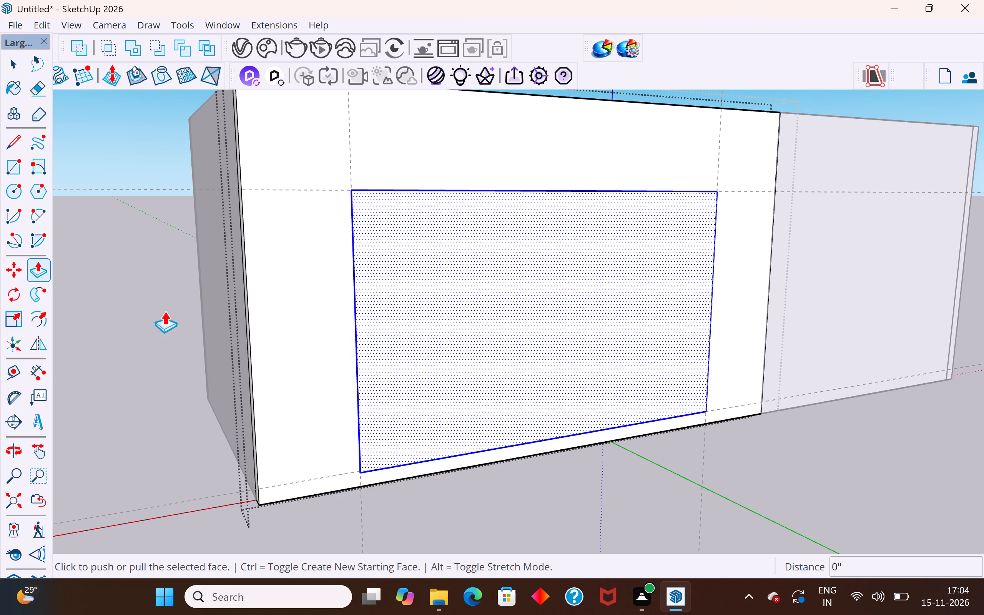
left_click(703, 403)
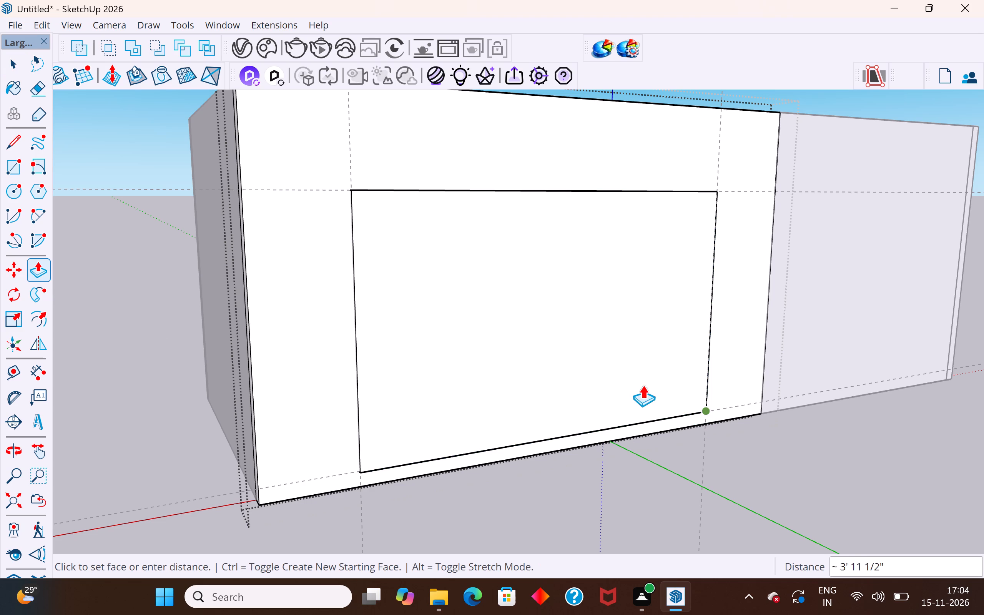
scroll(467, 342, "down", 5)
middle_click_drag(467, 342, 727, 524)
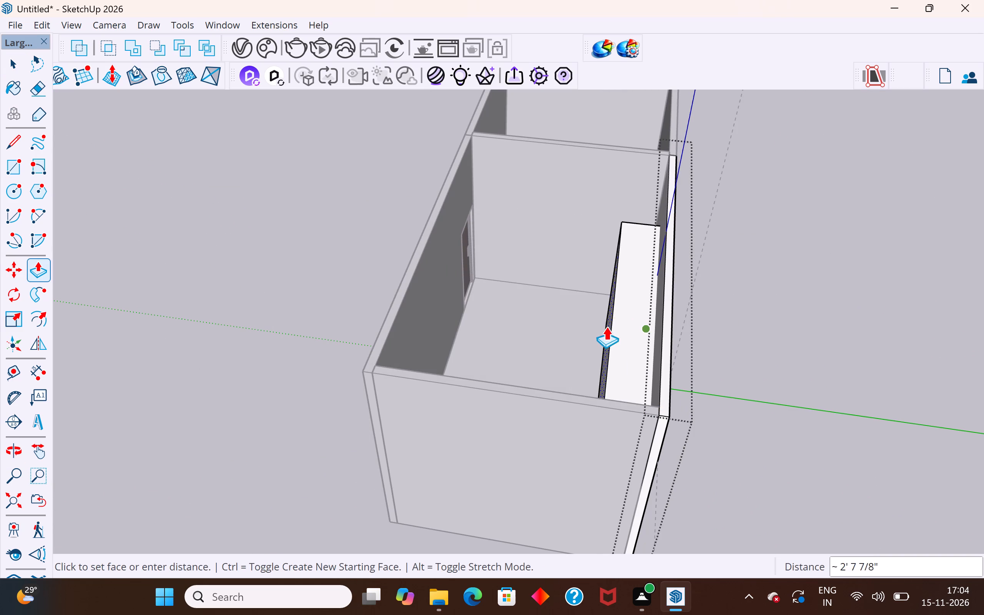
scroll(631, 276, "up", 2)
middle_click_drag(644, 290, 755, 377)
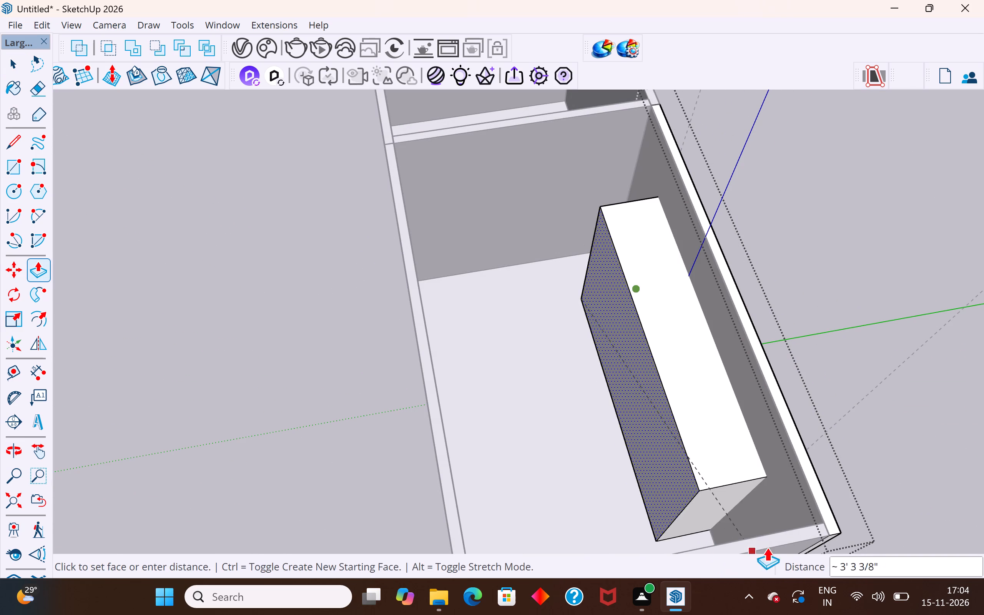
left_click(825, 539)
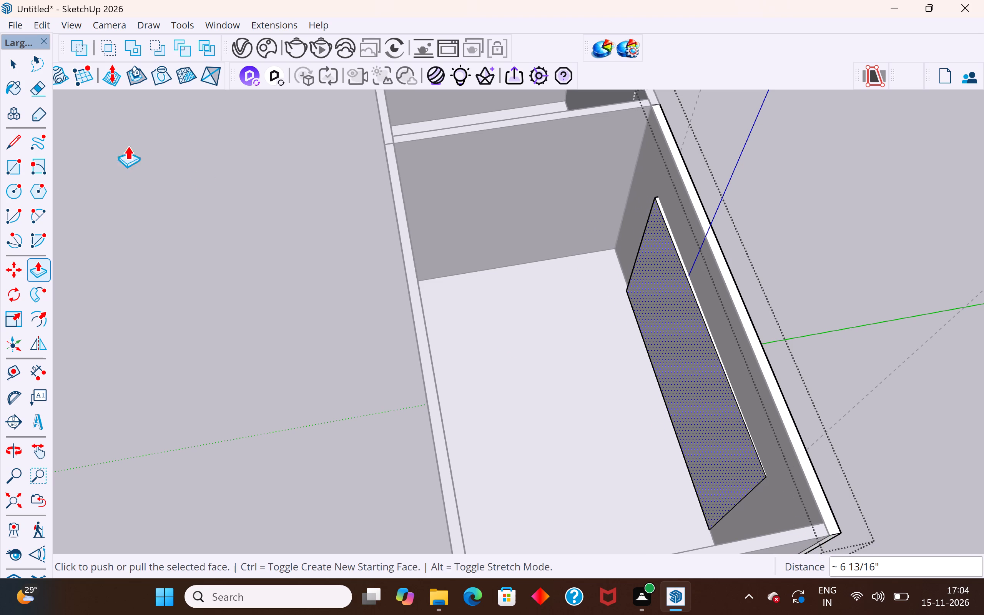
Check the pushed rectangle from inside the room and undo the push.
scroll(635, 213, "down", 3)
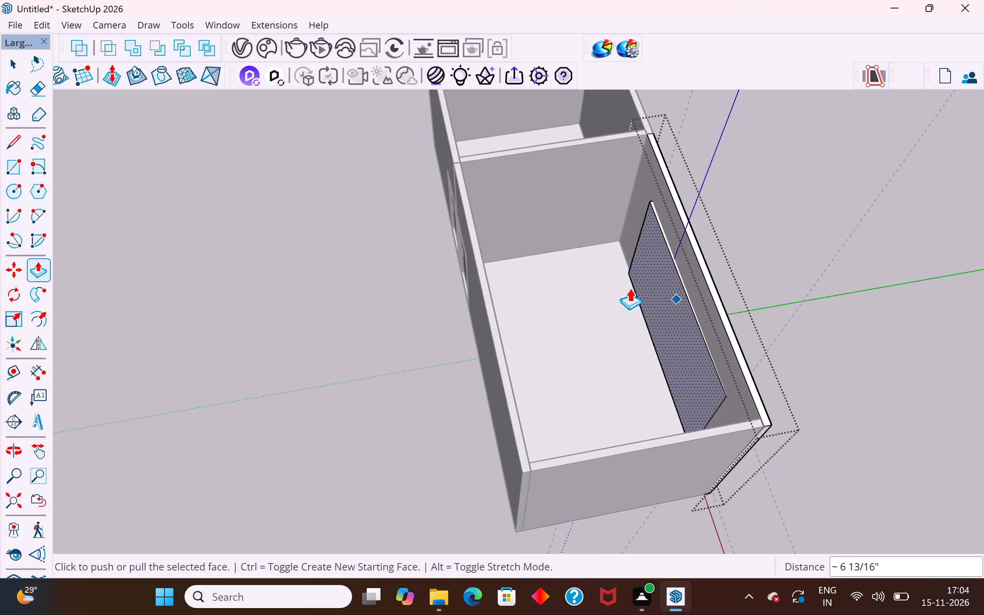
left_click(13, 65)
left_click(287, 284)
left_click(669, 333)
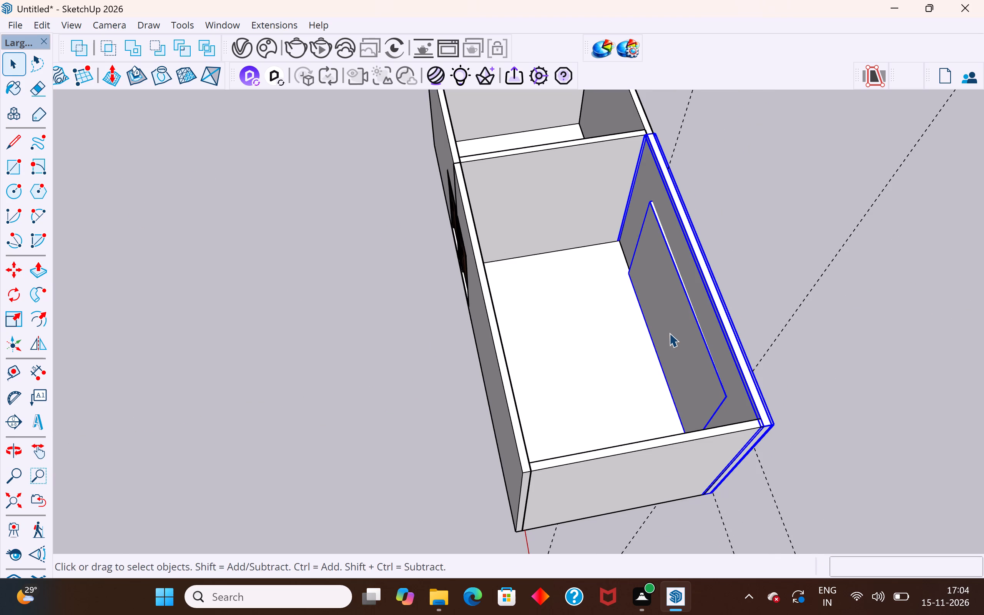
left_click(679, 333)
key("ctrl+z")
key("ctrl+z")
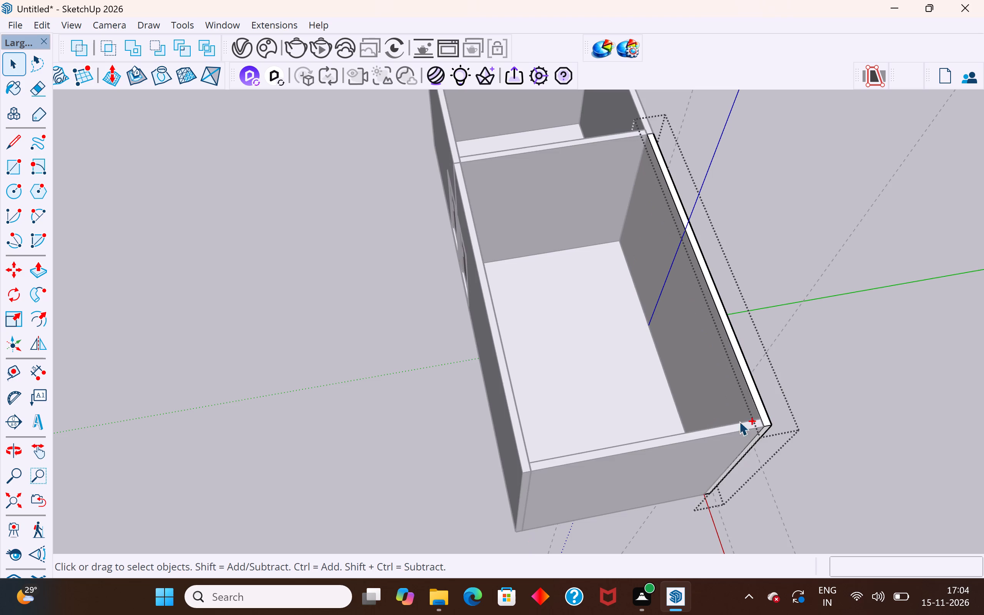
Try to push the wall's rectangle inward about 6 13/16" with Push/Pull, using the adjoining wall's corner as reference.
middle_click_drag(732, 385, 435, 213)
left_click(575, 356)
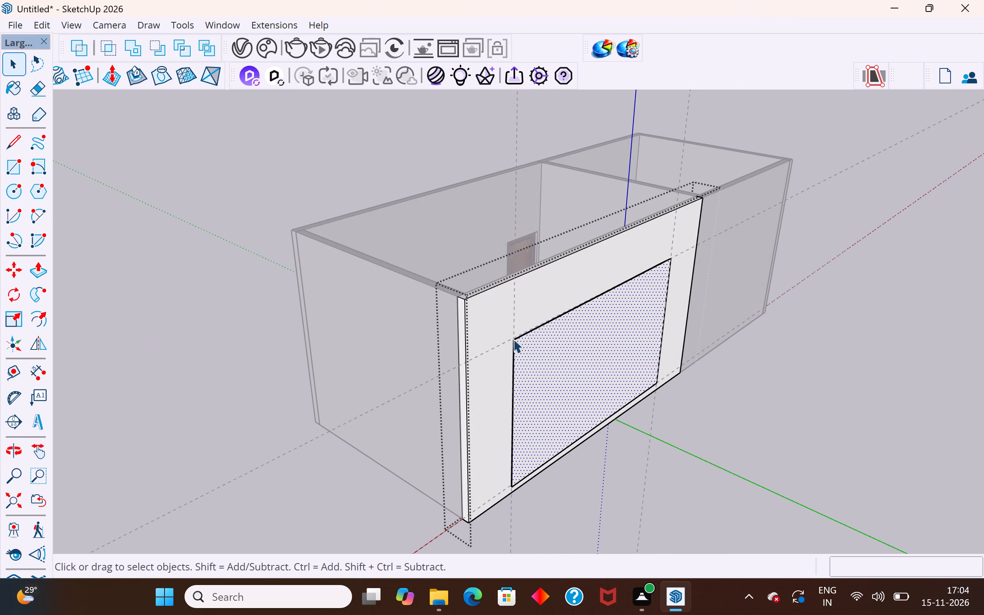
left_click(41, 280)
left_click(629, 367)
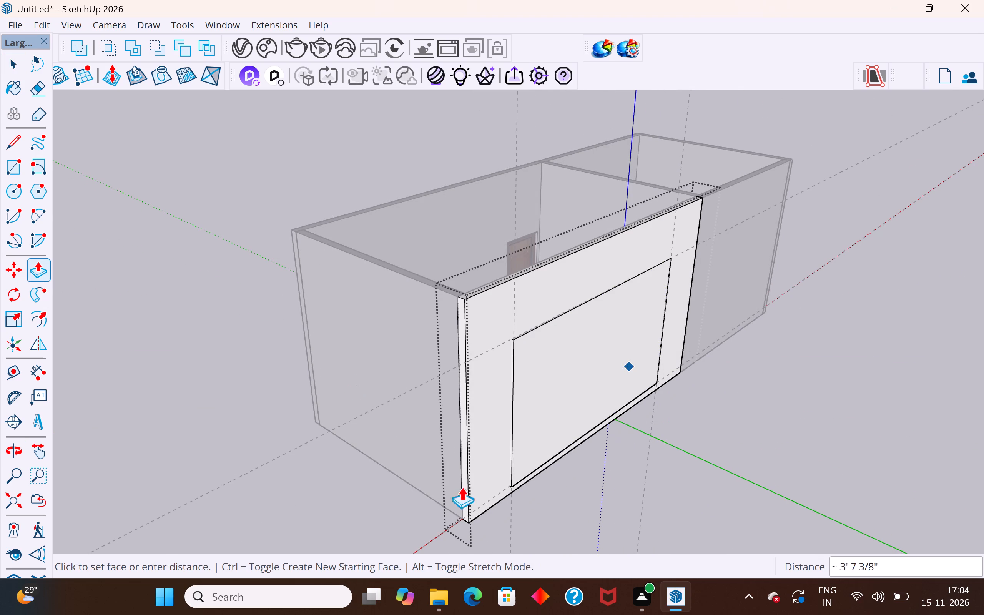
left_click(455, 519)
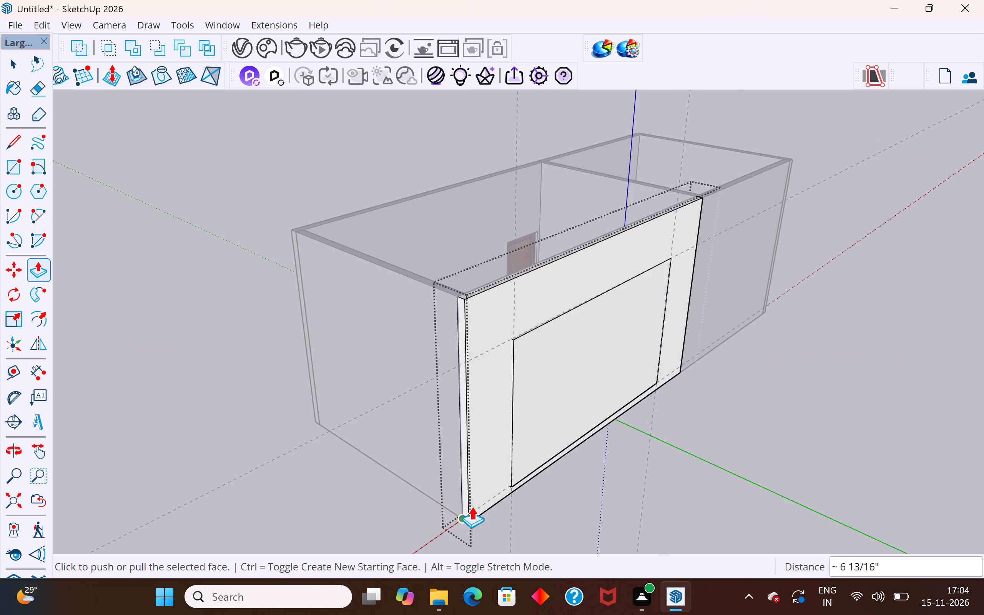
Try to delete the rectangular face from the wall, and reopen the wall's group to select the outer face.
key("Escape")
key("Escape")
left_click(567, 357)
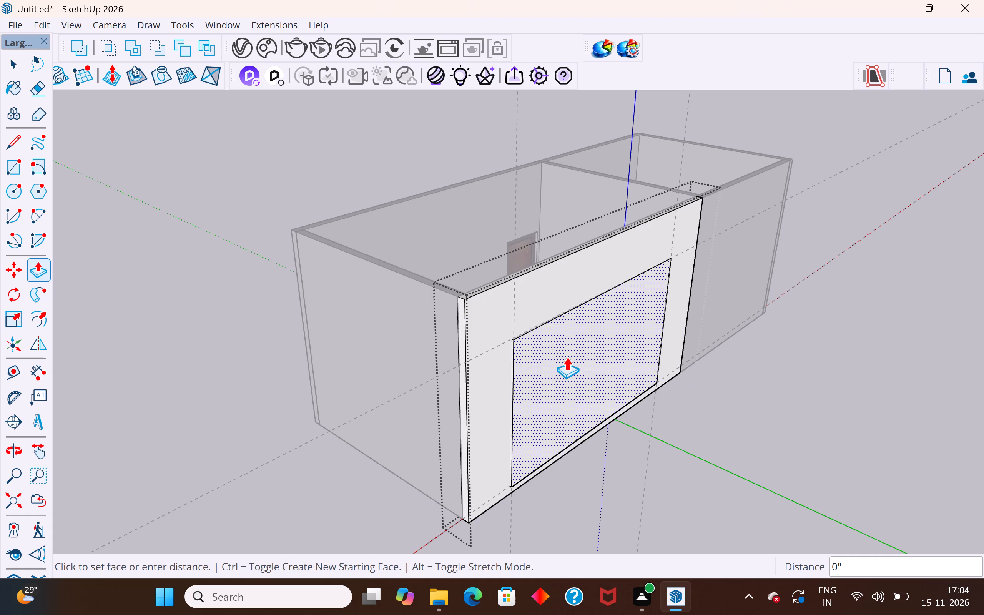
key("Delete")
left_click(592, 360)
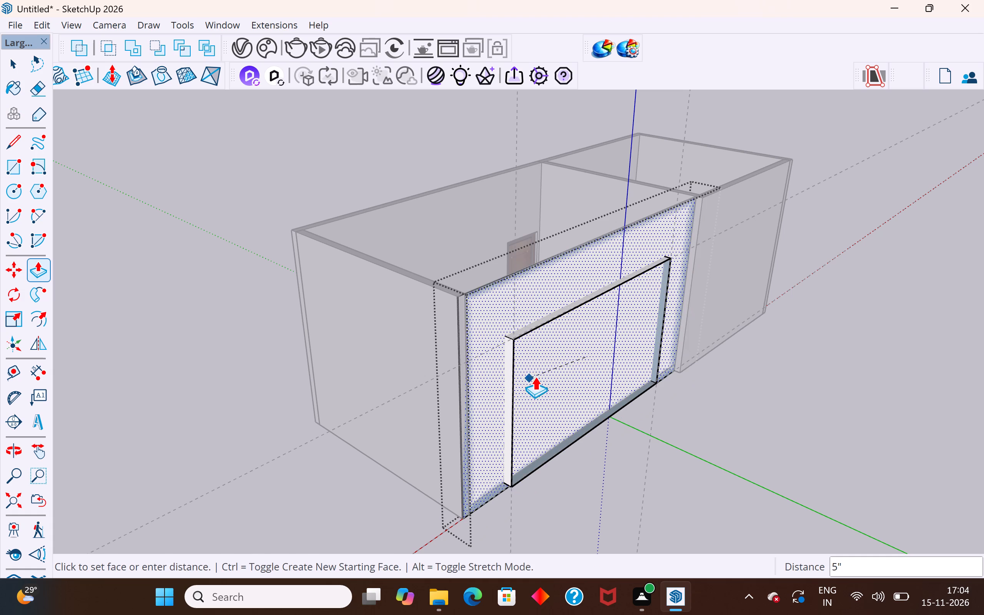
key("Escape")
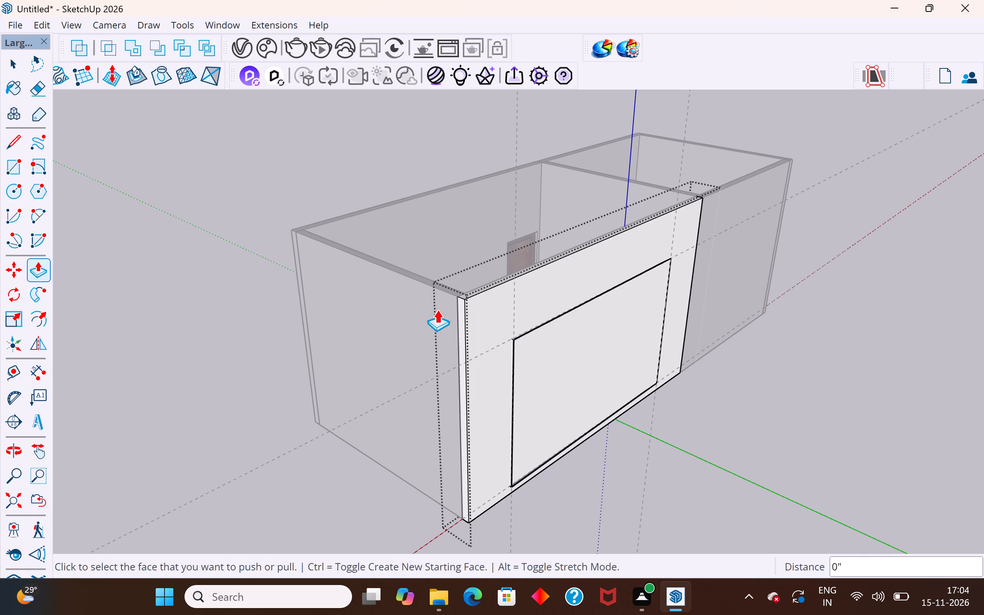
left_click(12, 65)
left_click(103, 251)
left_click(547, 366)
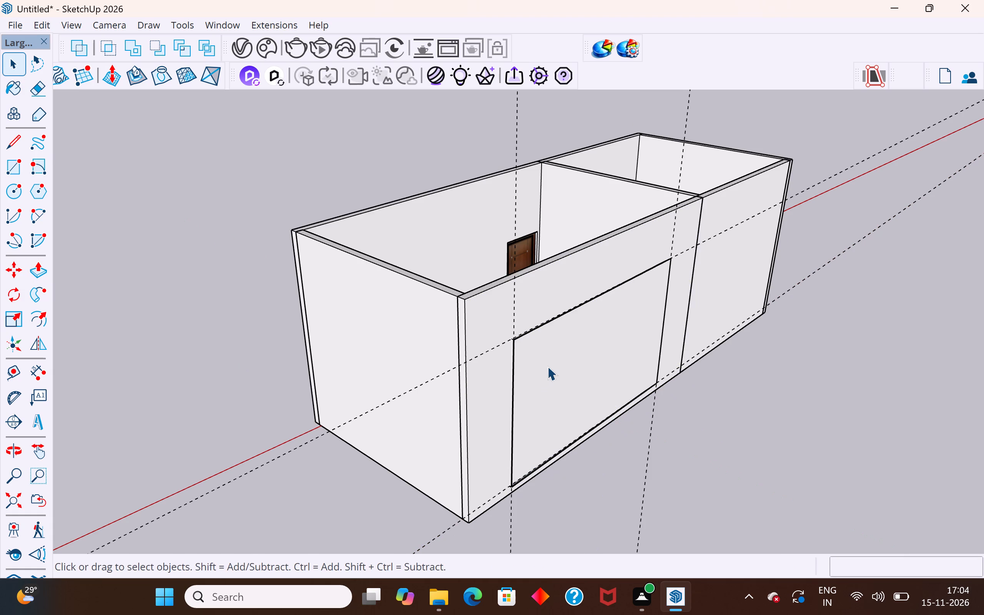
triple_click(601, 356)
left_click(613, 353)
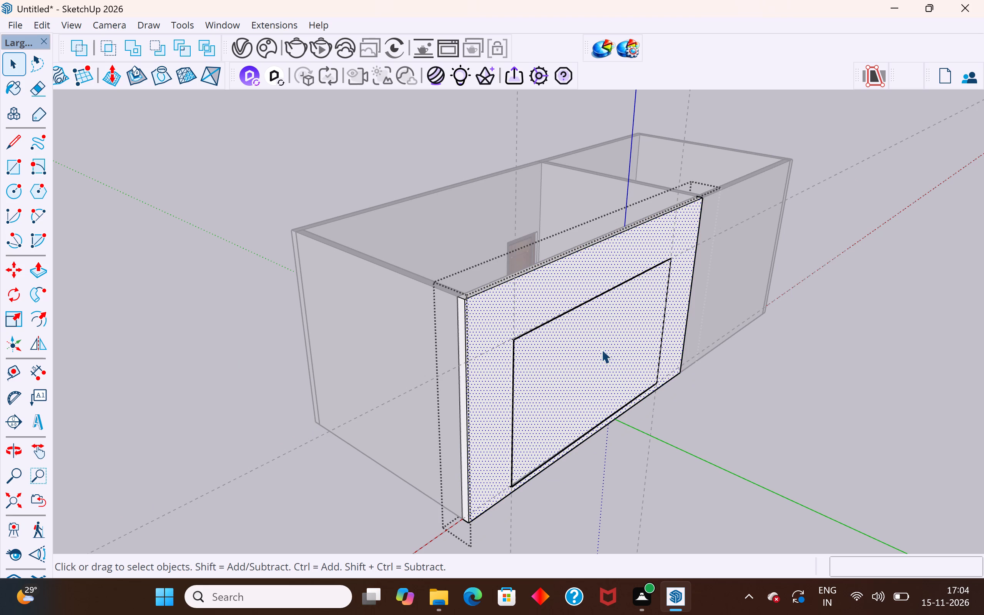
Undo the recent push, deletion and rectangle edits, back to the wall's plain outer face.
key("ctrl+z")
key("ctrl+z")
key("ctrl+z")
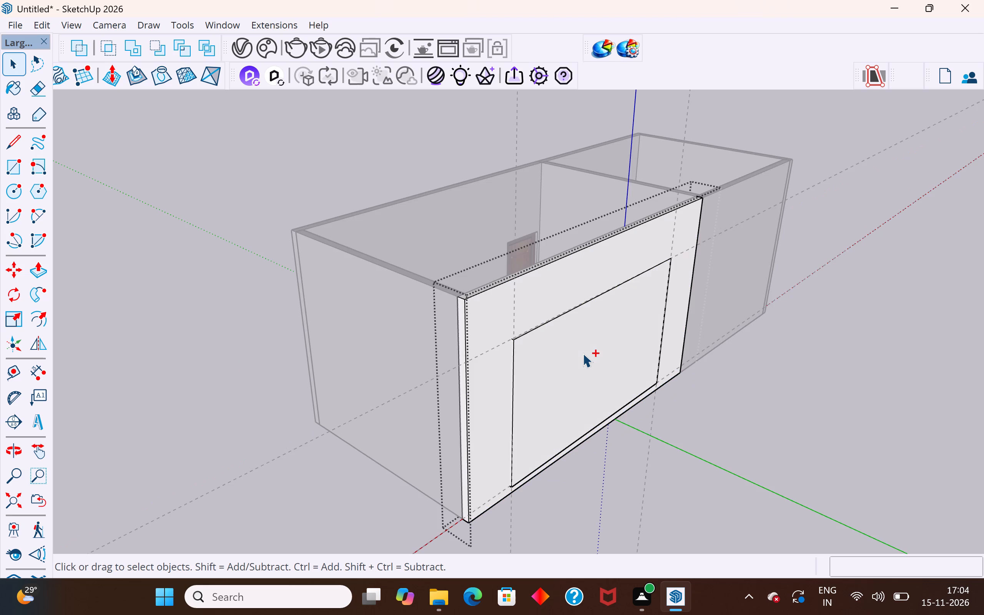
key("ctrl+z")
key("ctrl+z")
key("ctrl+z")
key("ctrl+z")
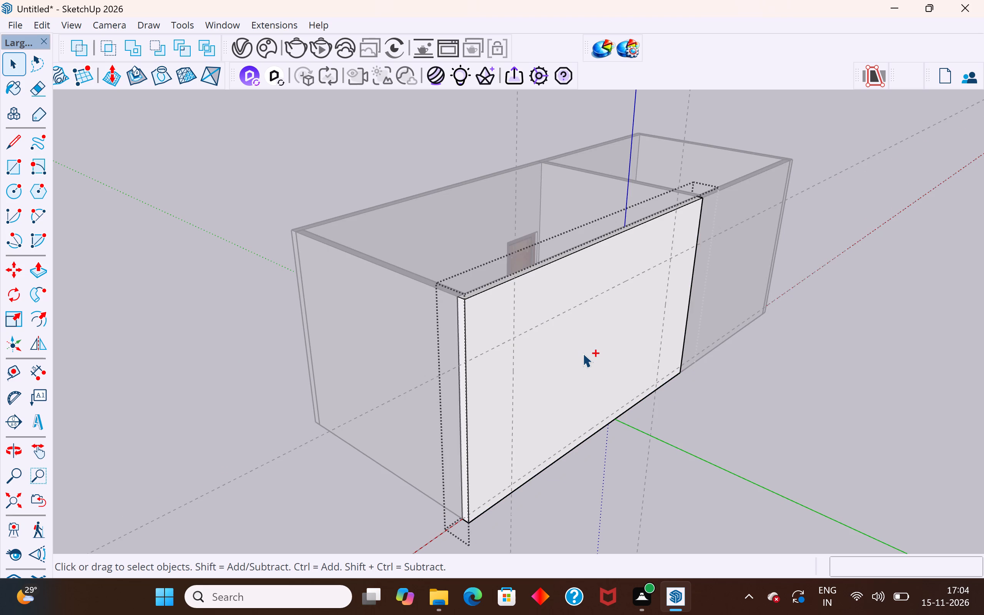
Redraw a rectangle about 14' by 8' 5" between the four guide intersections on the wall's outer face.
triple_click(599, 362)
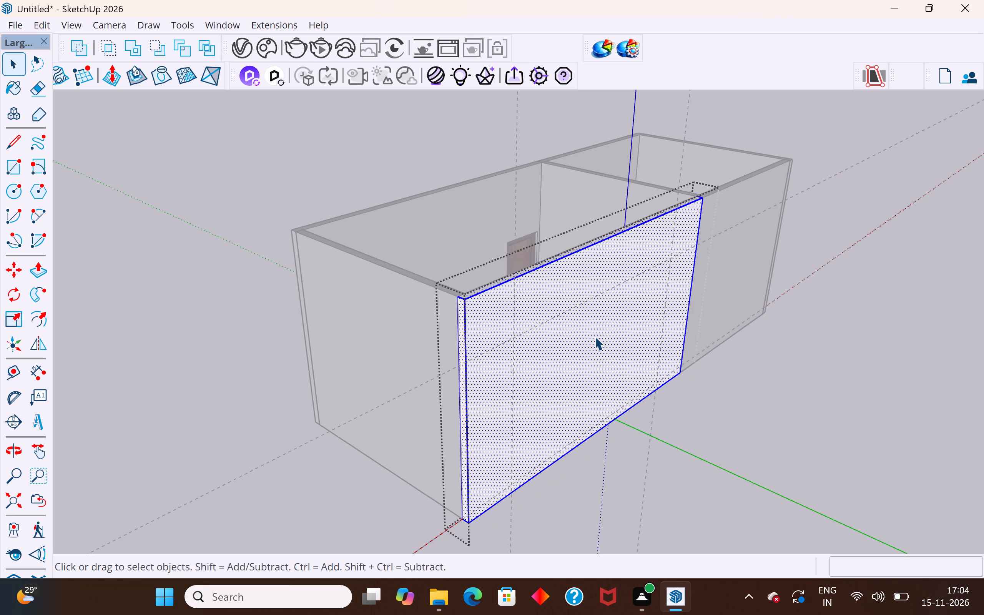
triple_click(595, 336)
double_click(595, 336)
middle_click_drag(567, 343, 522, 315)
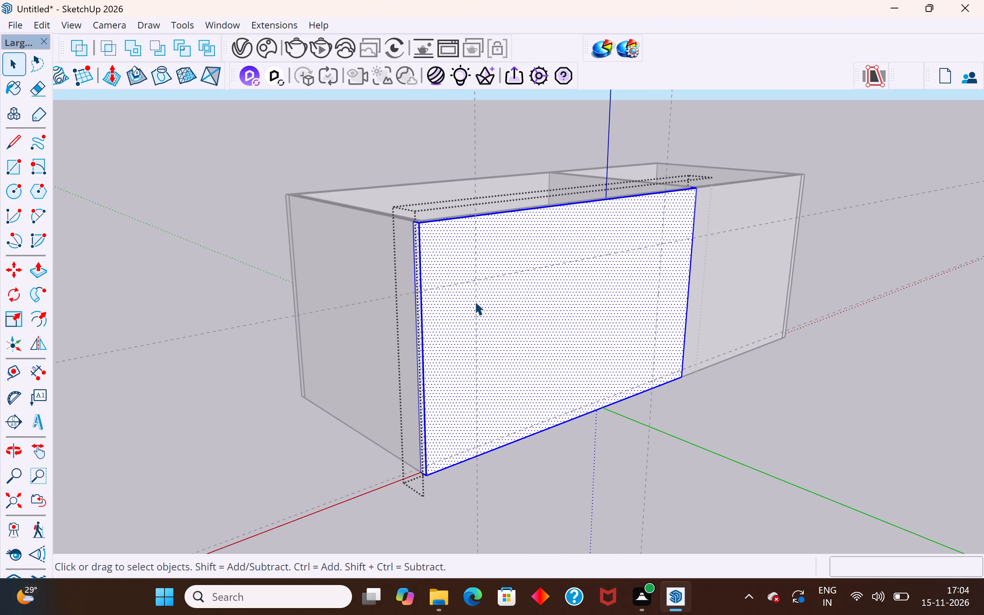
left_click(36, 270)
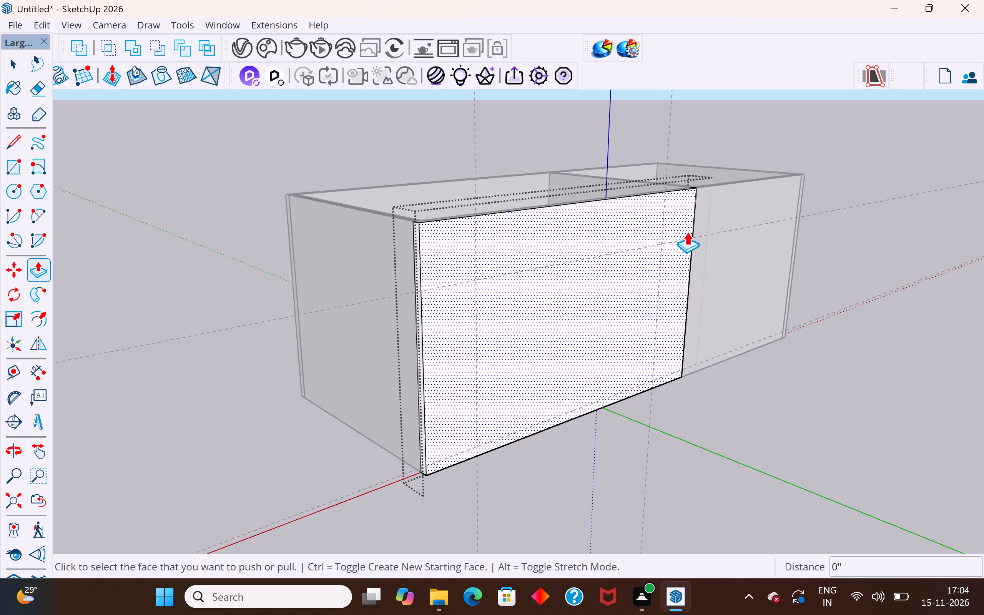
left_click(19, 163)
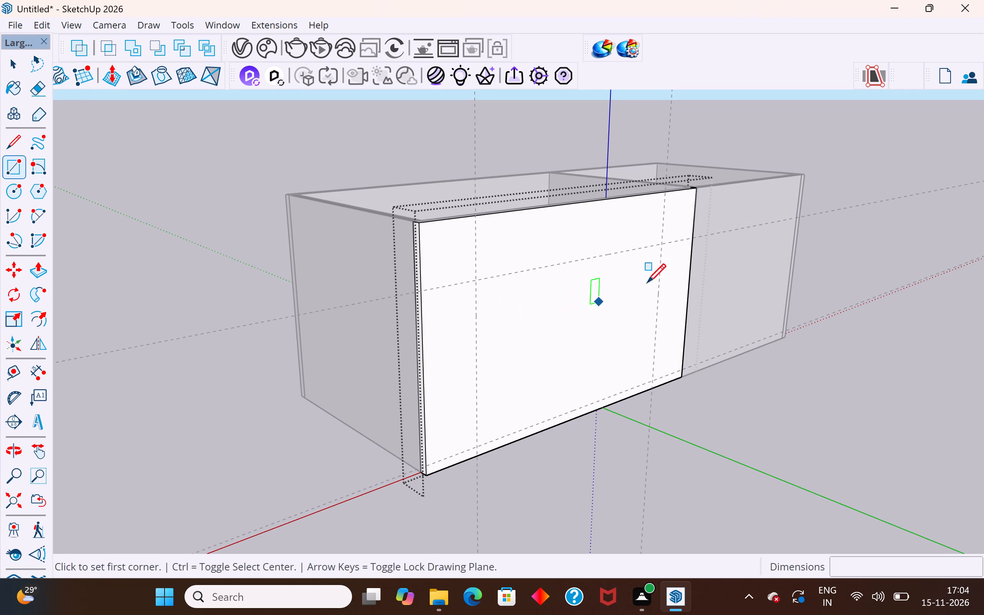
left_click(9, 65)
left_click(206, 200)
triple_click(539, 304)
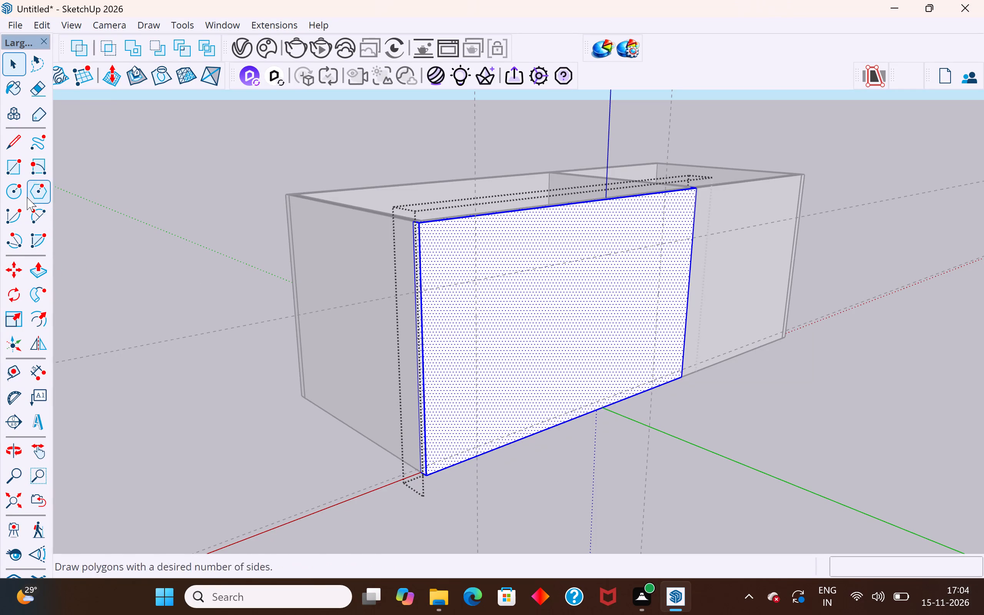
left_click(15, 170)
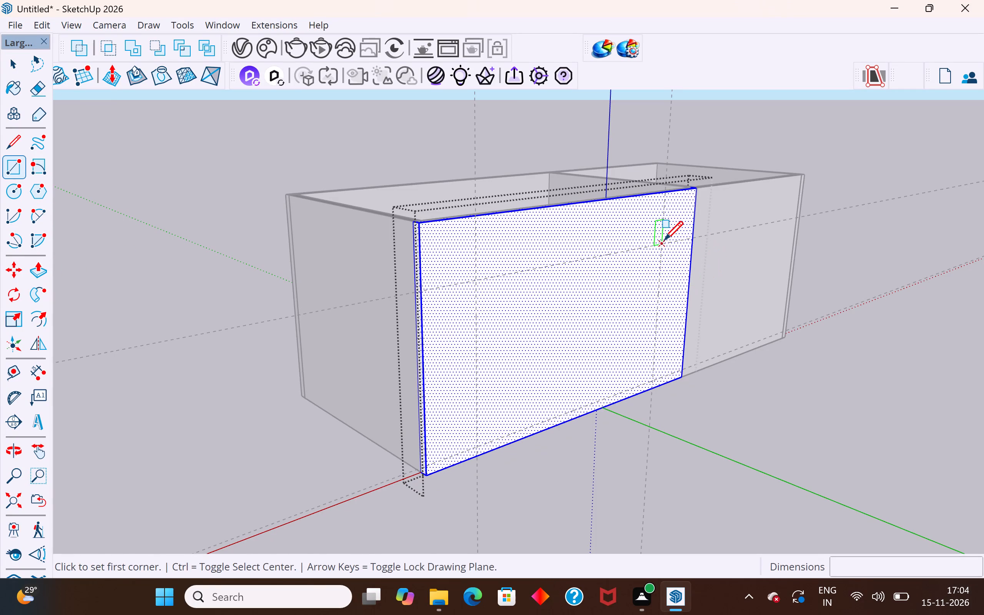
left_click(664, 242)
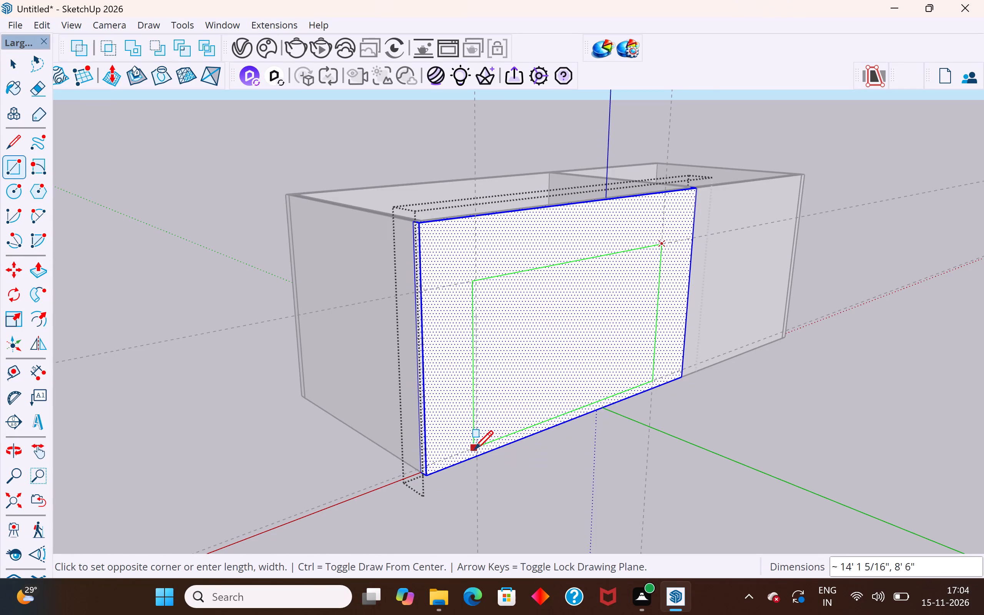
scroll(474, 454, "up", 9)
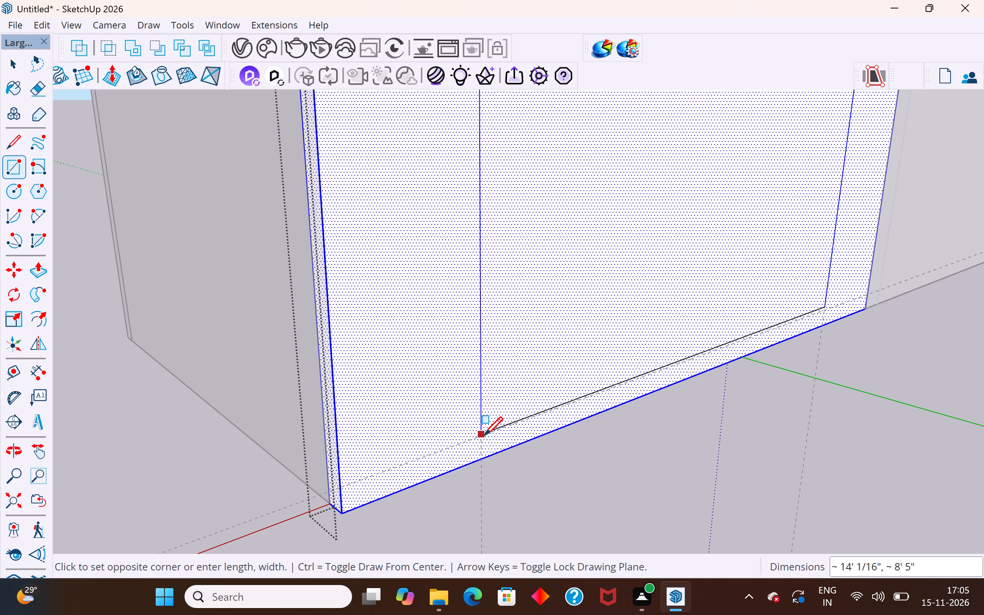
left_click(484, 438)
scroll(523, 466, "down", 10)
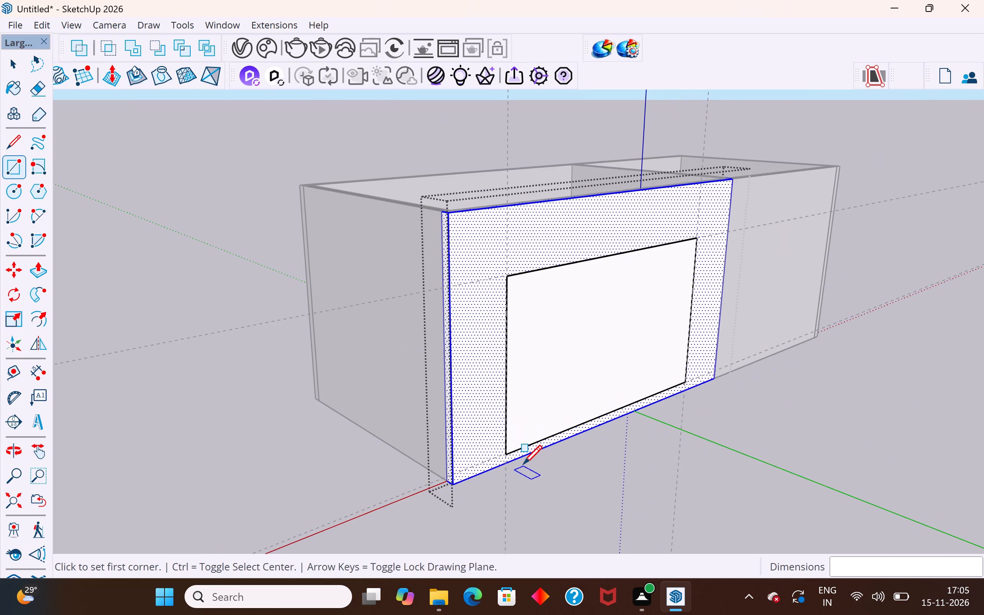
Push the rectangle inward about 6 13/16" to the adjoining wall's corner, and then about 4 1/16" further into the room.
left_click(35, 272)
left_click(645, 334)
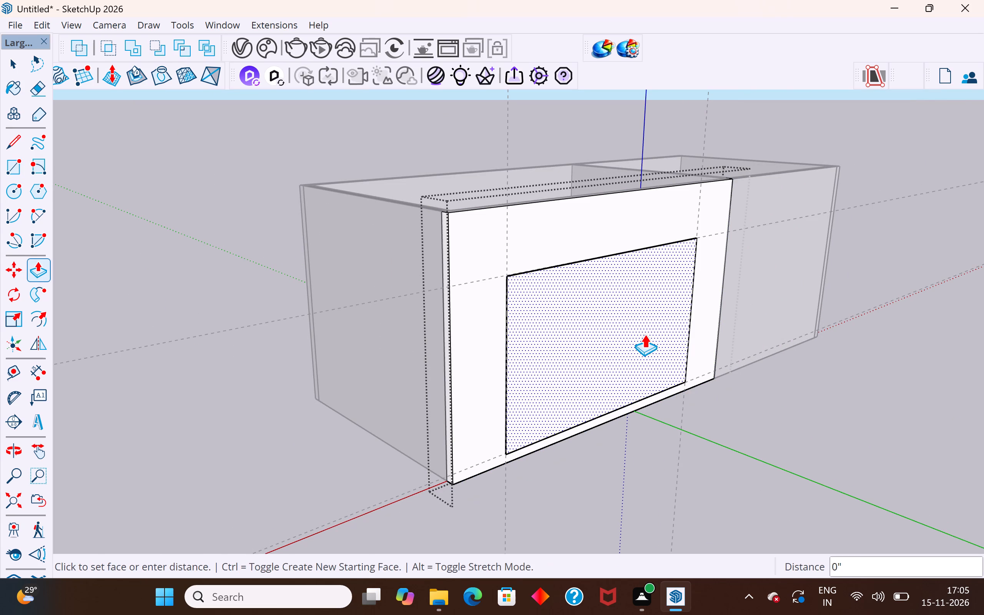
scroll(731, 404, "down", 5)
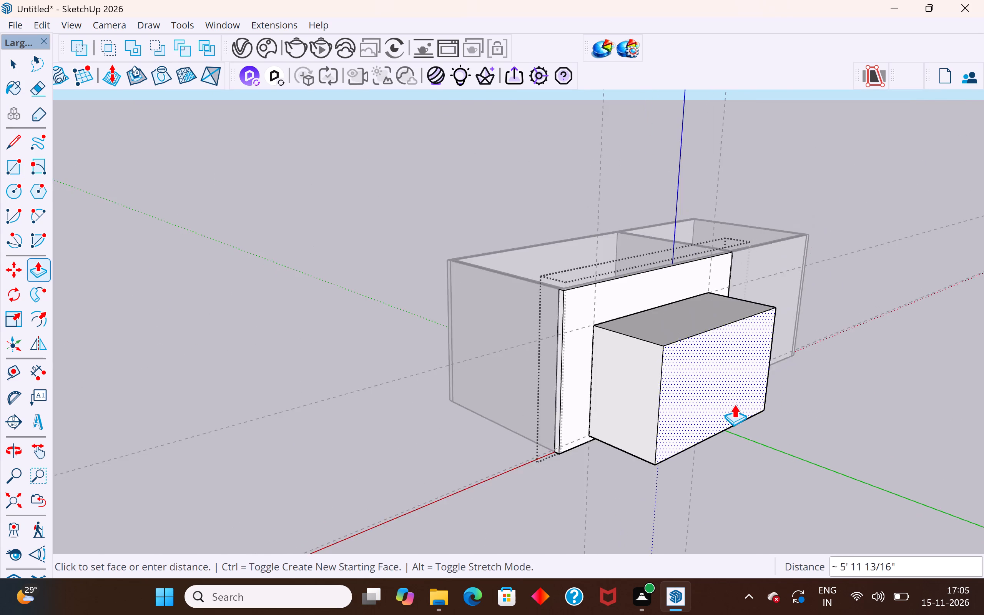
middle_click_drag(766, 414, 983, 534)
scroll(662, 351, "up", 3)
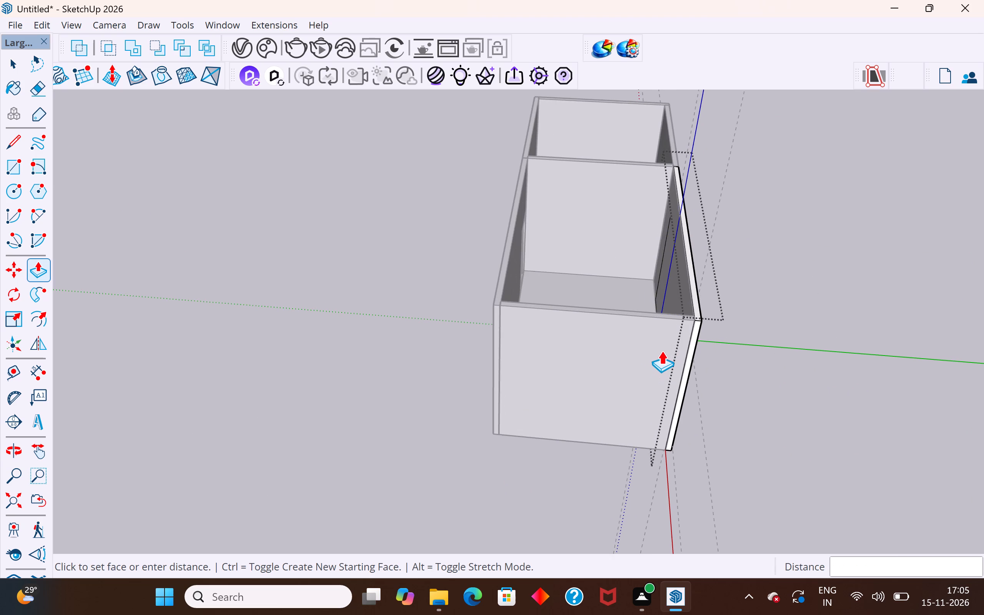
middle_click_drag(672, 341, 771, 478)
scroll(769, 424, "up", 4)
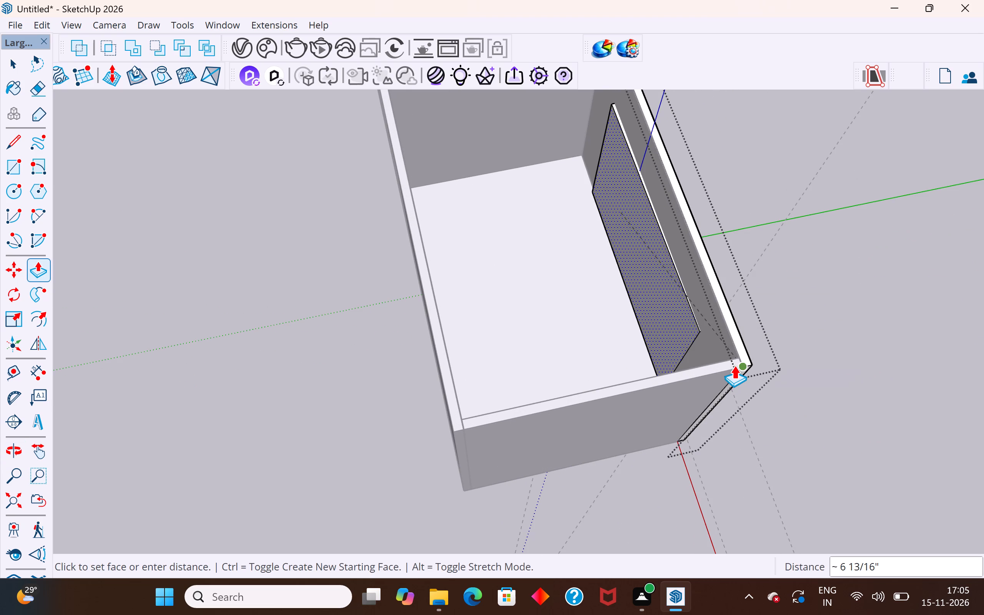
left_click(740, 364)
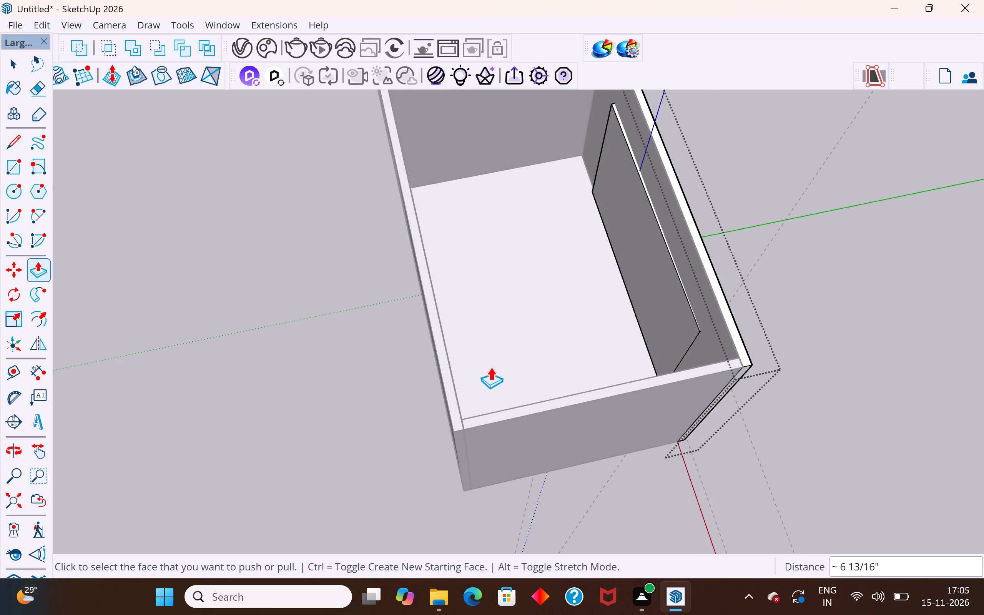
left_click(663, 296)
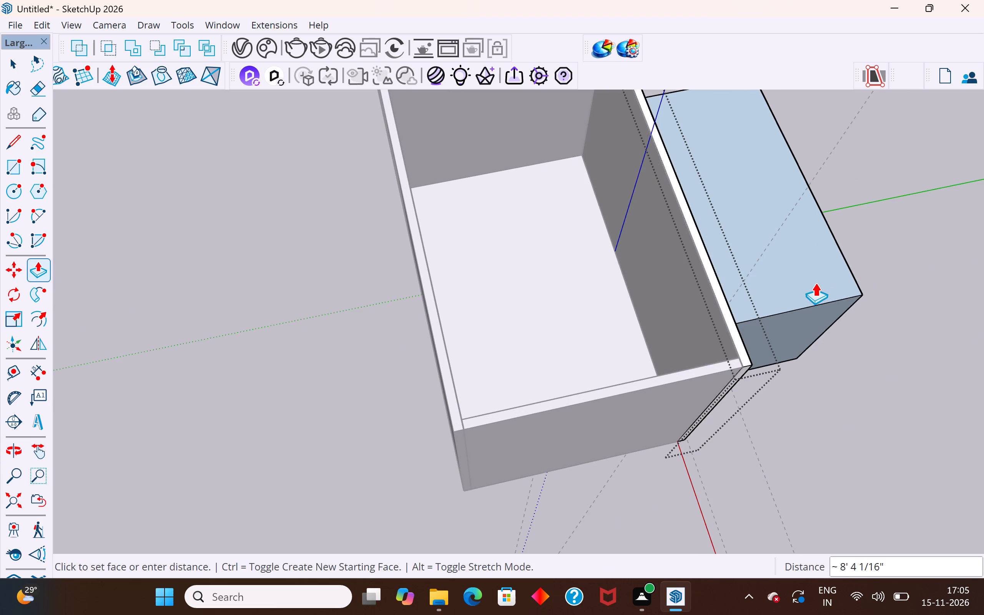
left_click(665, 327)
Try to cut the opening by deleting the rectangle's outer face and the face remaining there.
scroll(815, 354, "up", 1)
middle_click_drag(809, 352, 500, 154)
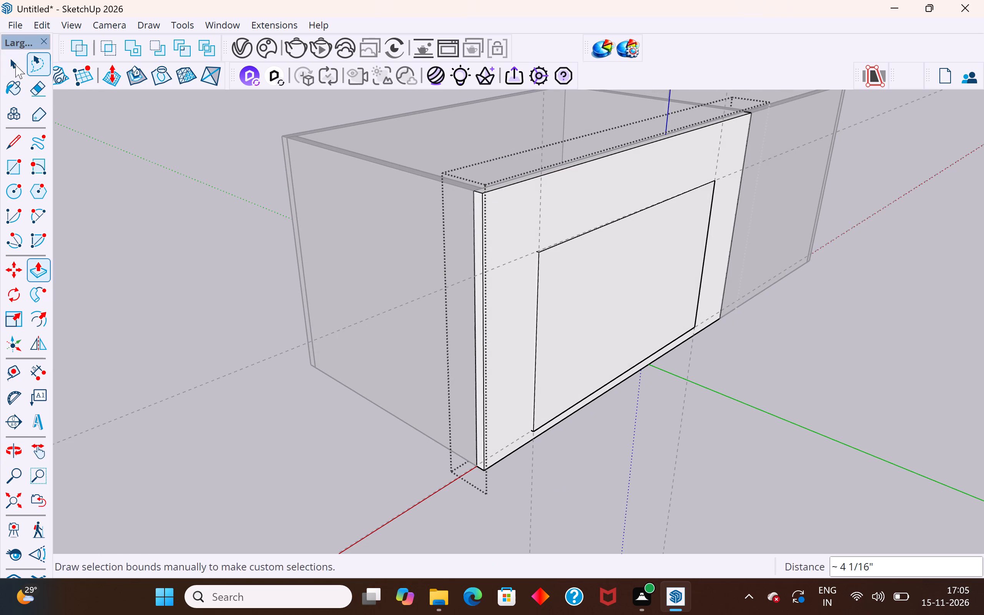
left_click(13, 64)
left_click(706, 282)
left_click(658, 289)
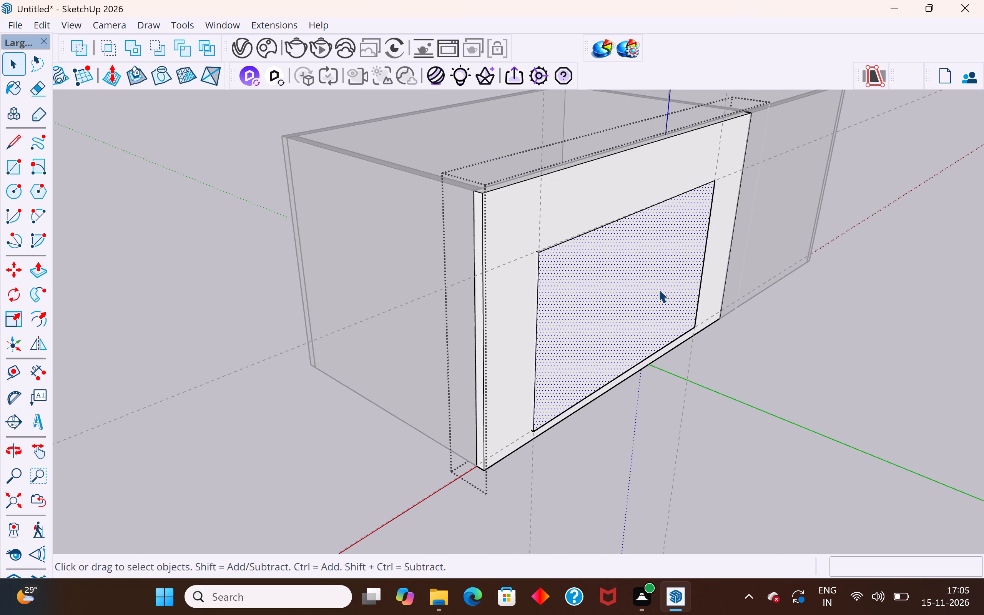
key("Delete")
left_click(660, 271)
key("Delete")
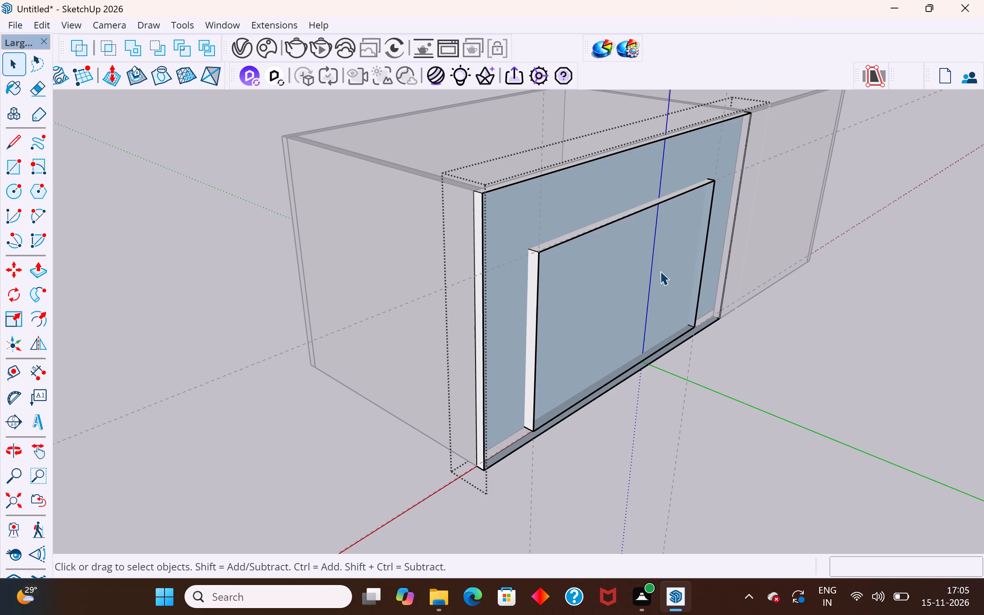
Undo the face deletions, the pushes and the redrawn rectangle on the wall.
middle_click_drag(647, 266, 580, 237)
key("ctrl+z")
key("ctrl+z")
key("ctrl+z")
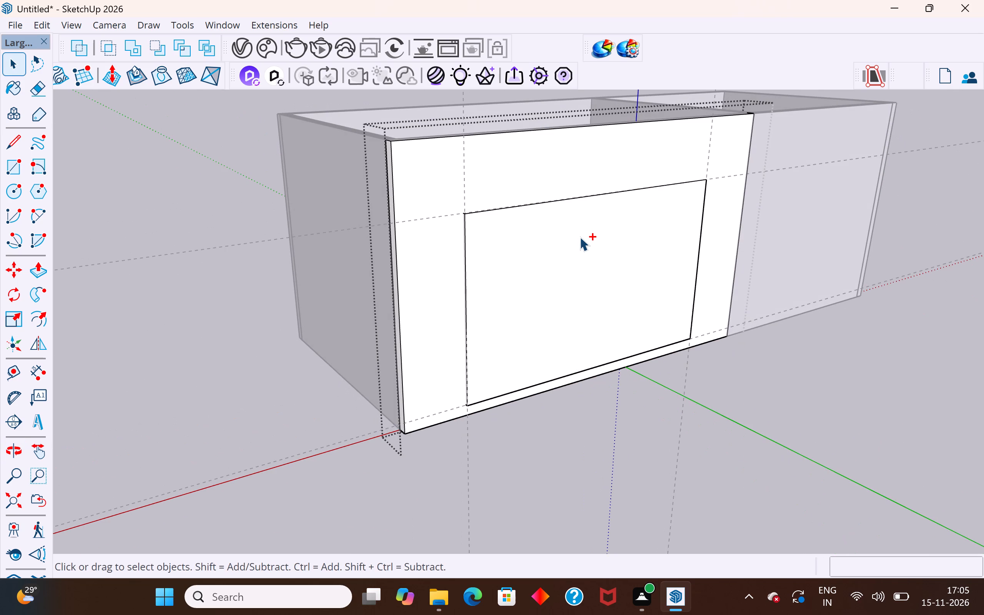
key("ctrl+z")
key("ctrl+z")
Examine the wall and adjoining rooms from the door side, above and outside.
left_click(577, 278)
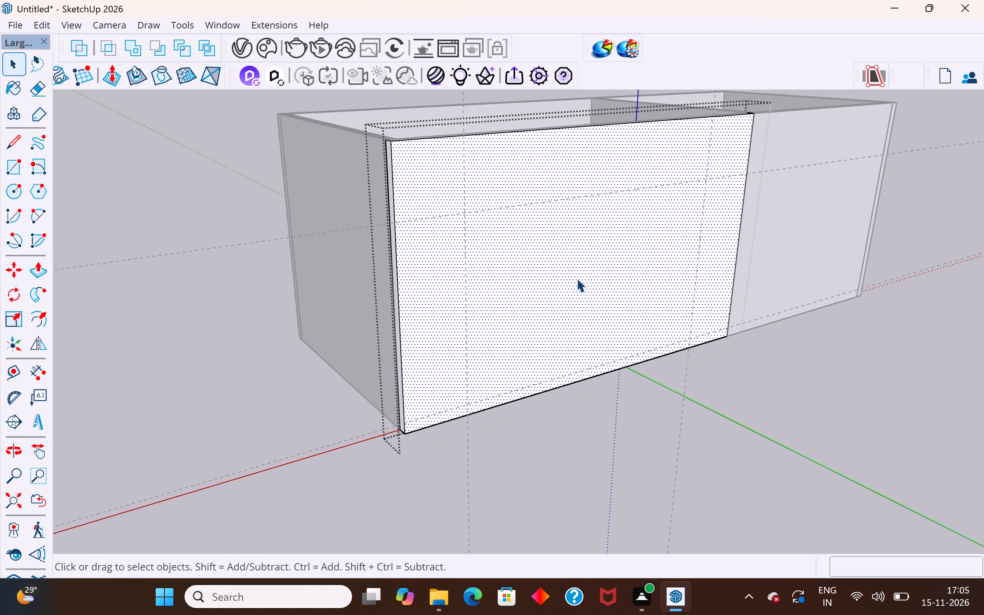
middle_click_drag(453, 286, 983, 485)
scroll(717, 564, "down", 7)
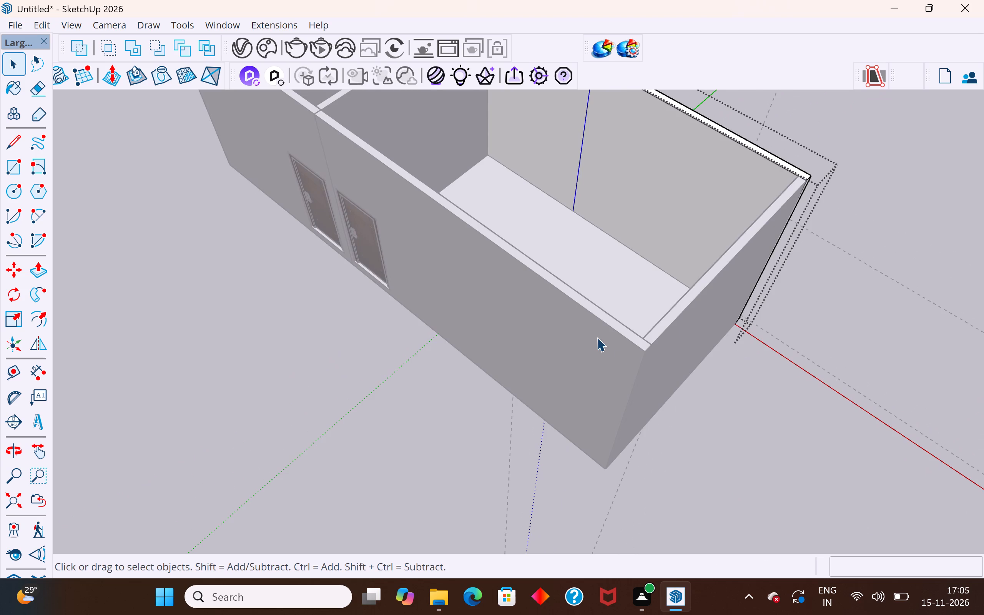
scroll(595, 337, "down", 4)
middle_click_drag(713, 367, 153, 256)
middle_click_drag(564, 384, 545, 371)
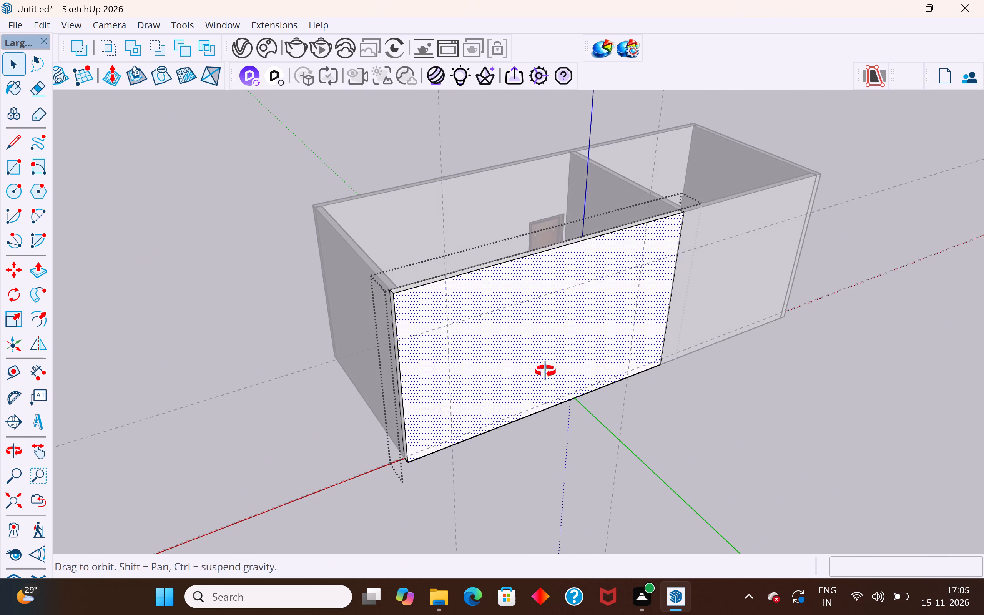
middle_click_drag(545, 371, 490, 254)
scroll(490, 254, "up", 3)
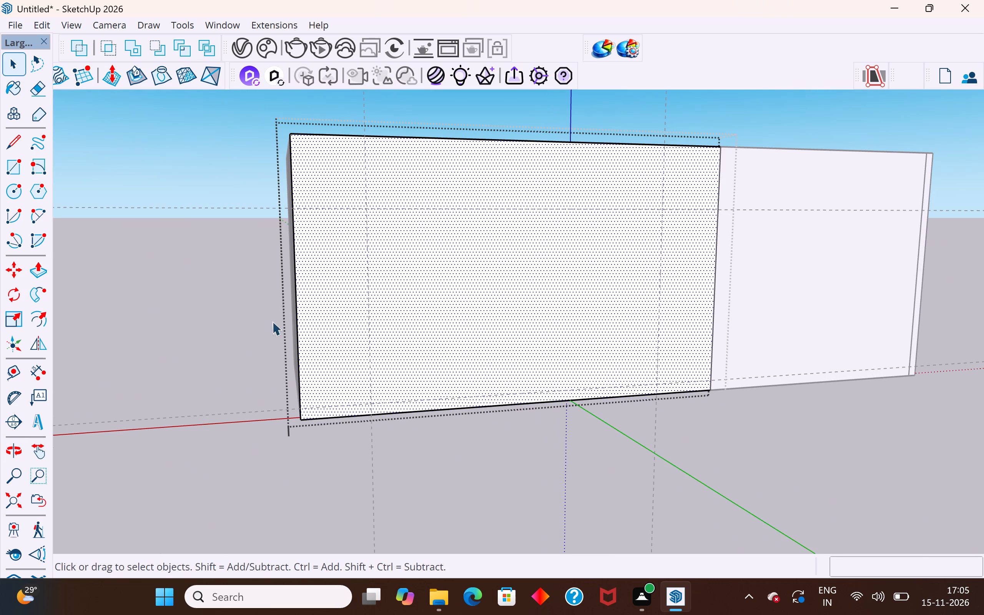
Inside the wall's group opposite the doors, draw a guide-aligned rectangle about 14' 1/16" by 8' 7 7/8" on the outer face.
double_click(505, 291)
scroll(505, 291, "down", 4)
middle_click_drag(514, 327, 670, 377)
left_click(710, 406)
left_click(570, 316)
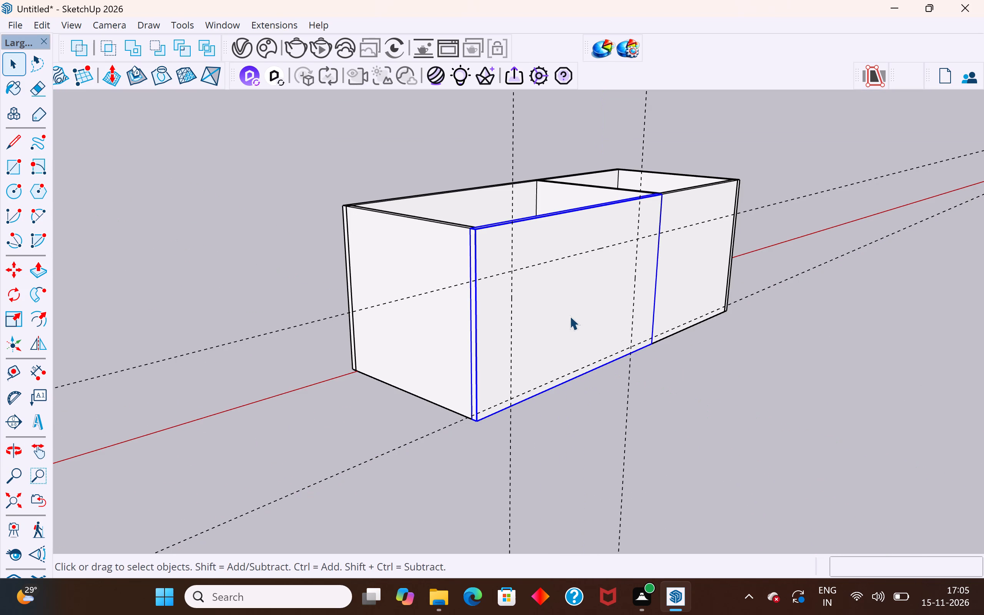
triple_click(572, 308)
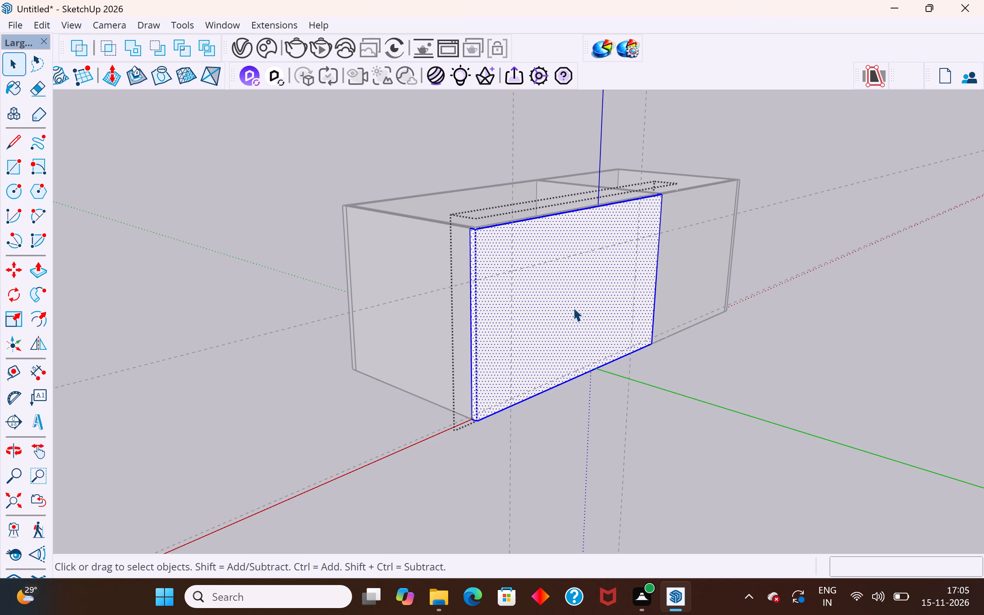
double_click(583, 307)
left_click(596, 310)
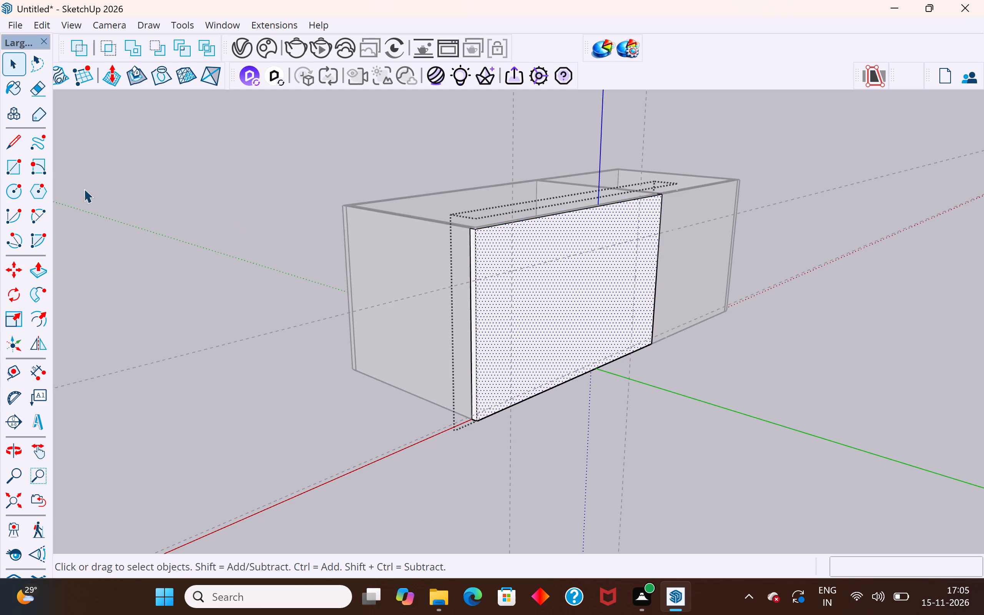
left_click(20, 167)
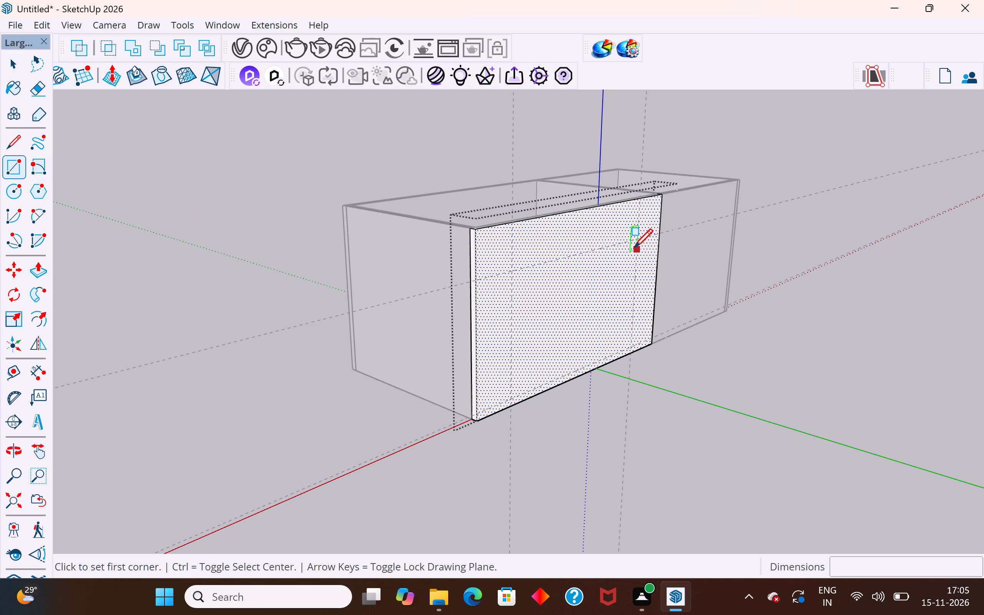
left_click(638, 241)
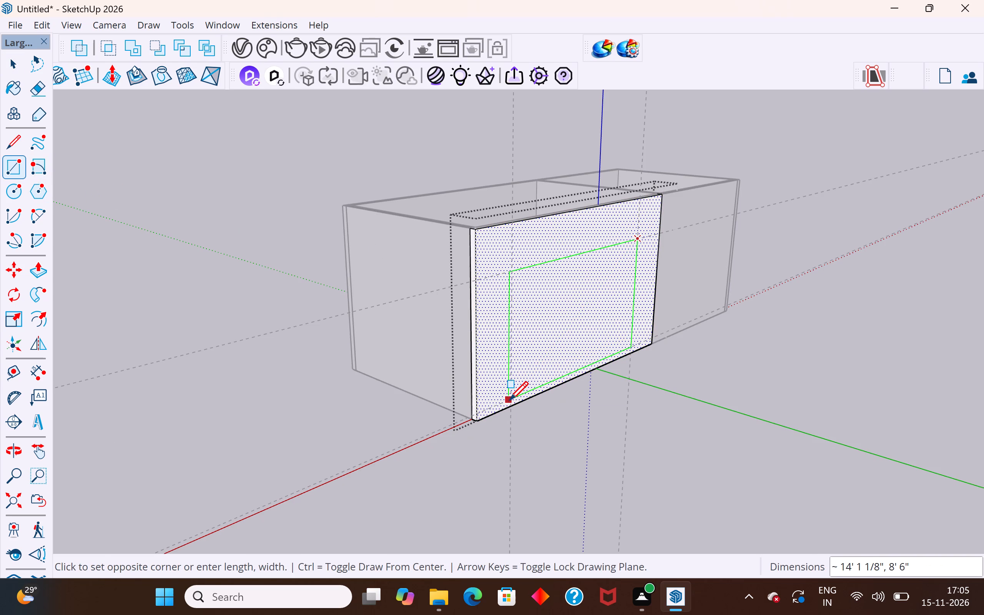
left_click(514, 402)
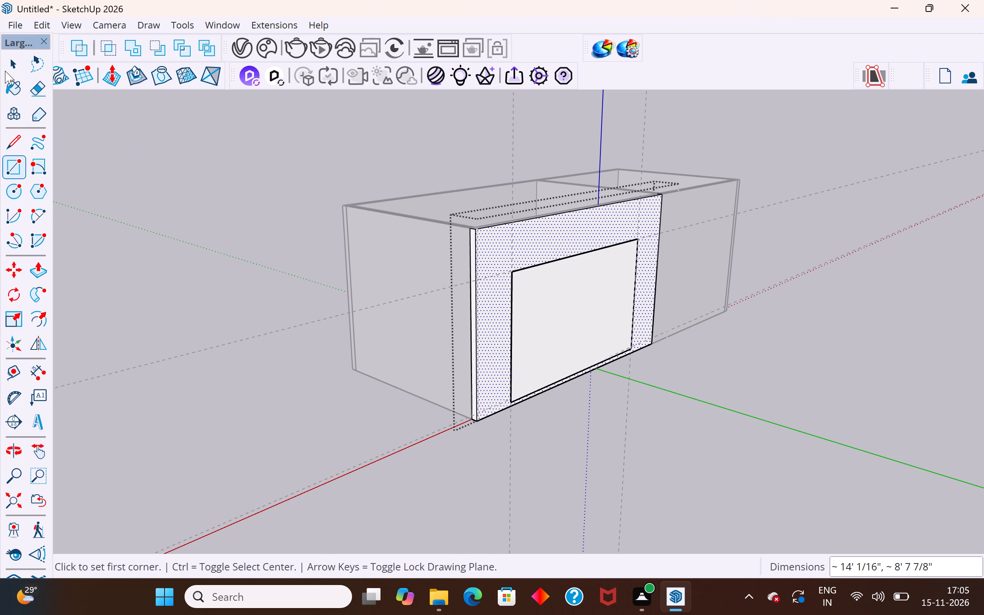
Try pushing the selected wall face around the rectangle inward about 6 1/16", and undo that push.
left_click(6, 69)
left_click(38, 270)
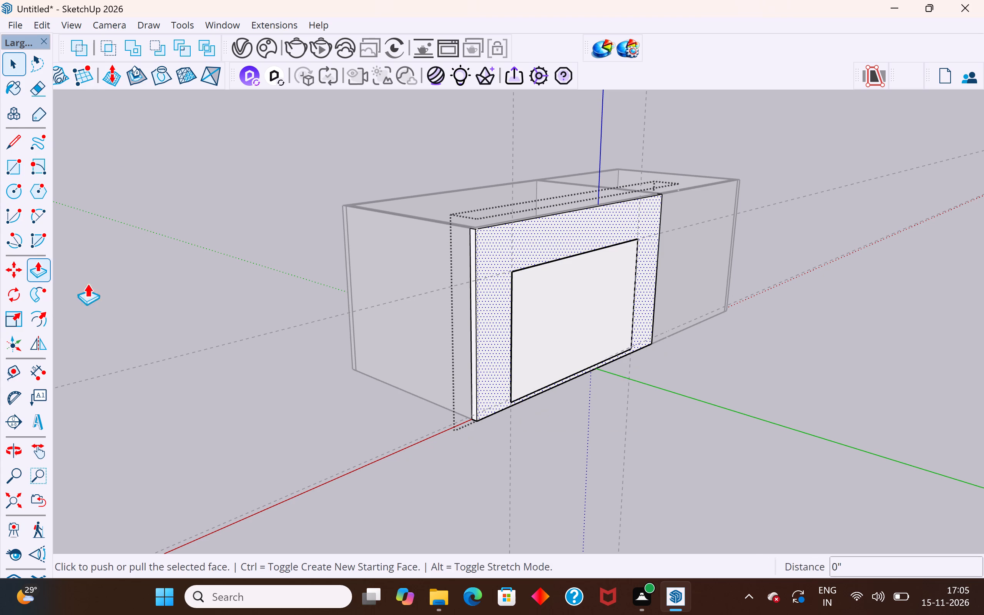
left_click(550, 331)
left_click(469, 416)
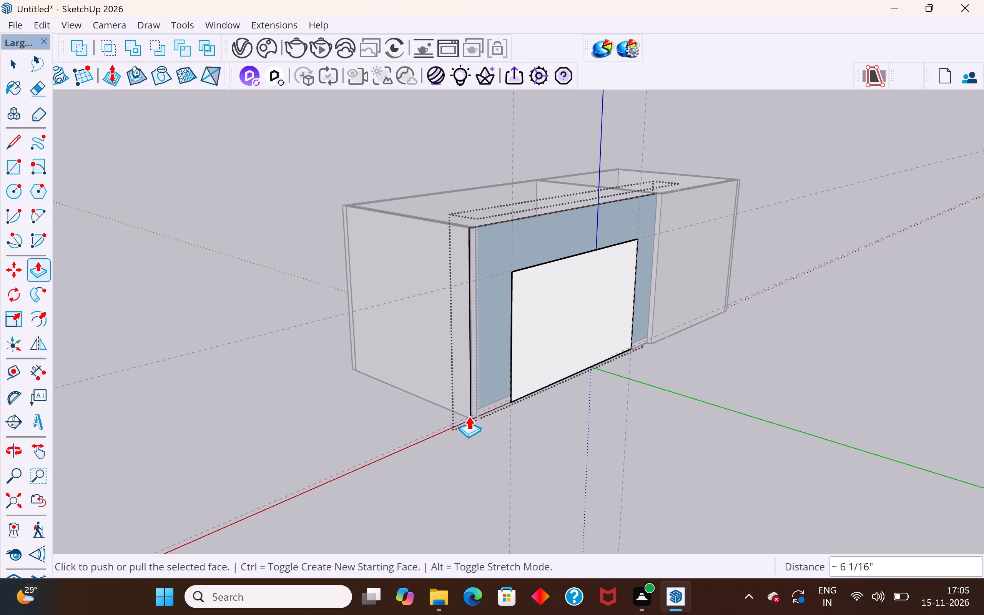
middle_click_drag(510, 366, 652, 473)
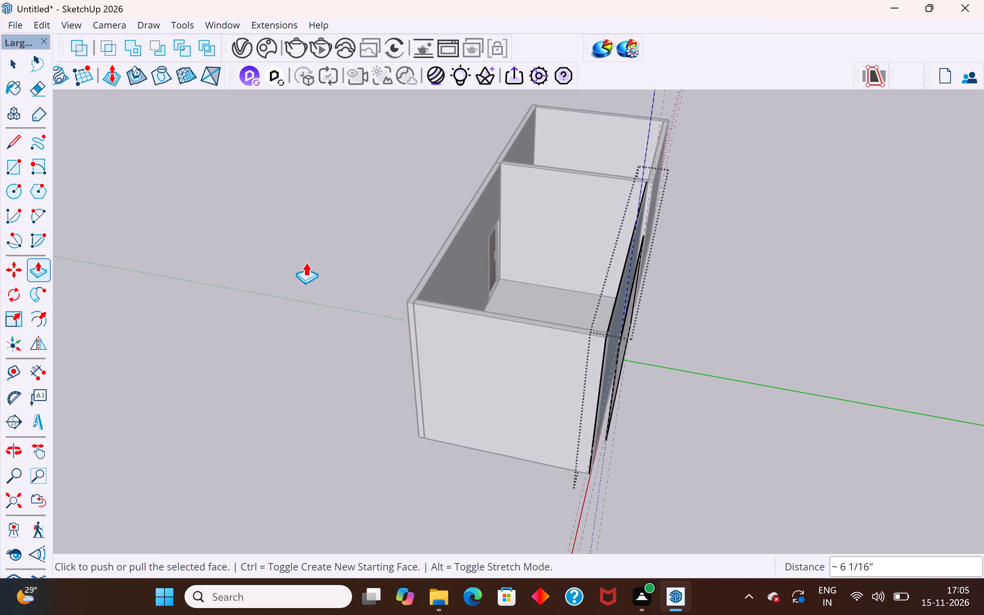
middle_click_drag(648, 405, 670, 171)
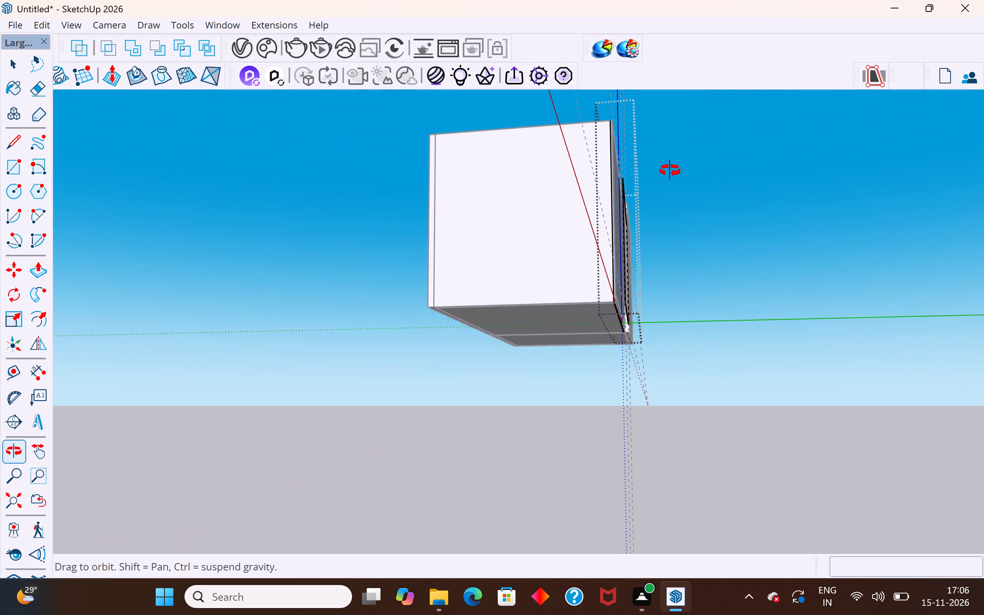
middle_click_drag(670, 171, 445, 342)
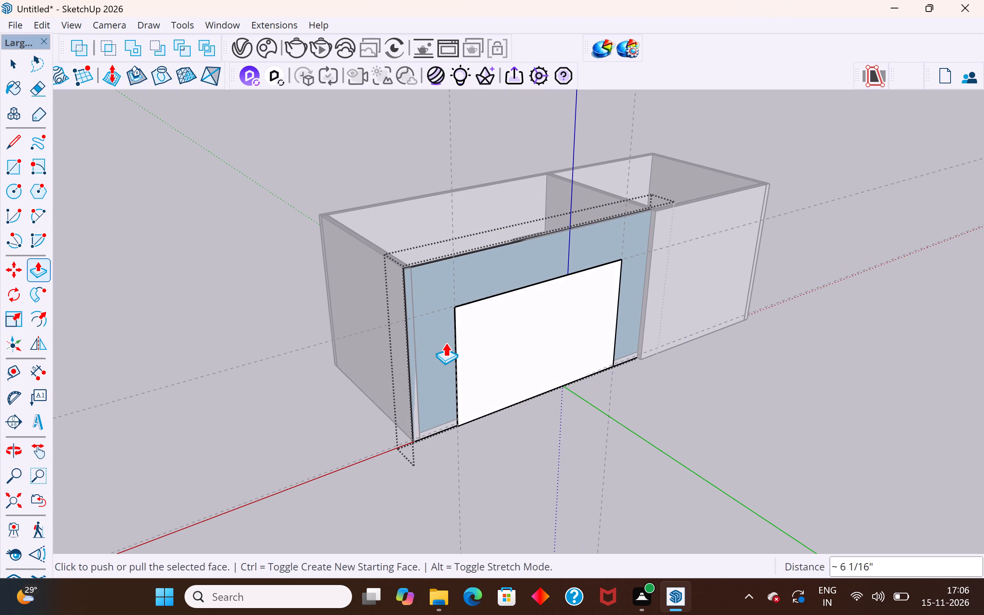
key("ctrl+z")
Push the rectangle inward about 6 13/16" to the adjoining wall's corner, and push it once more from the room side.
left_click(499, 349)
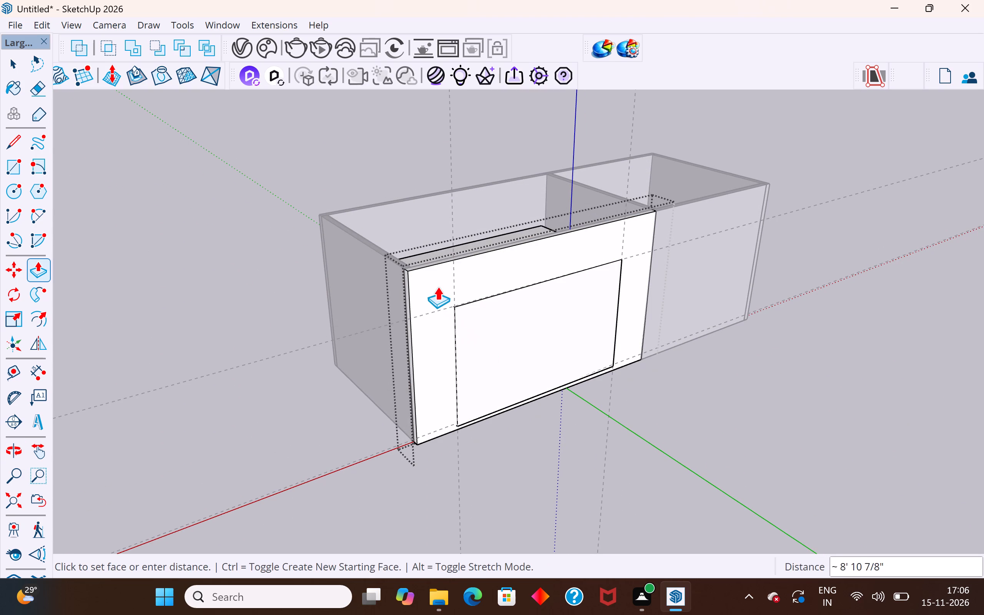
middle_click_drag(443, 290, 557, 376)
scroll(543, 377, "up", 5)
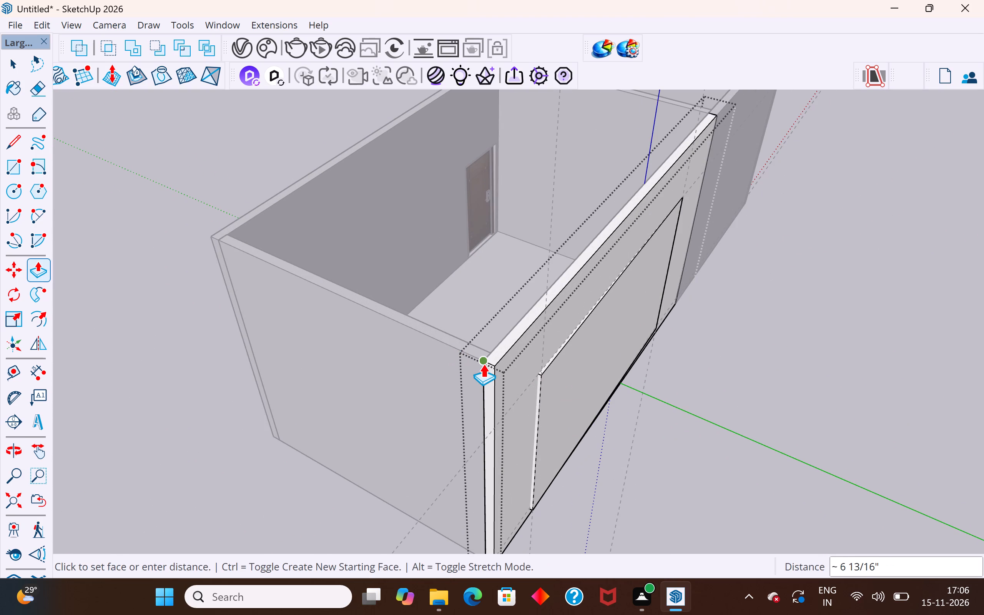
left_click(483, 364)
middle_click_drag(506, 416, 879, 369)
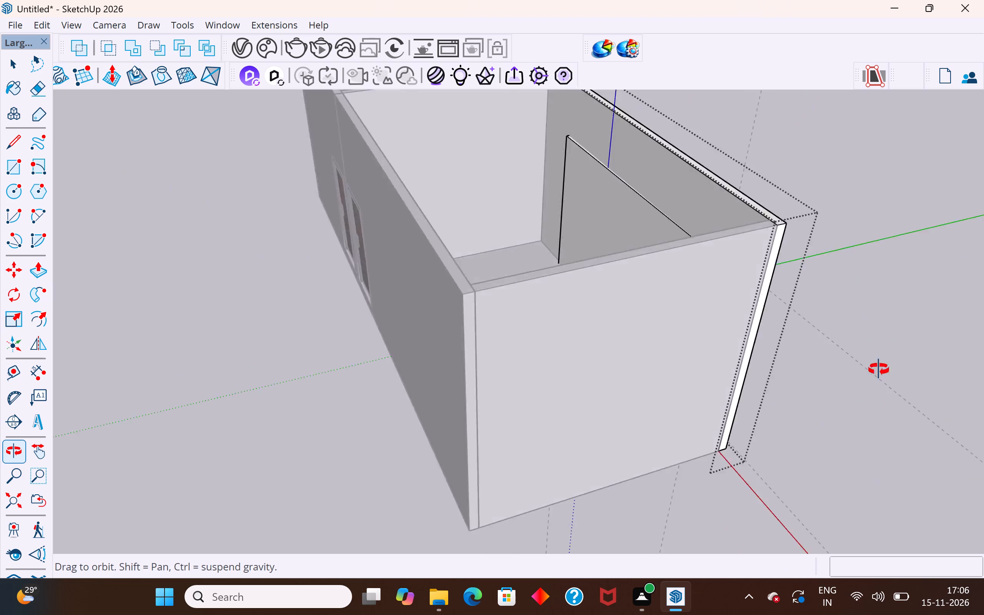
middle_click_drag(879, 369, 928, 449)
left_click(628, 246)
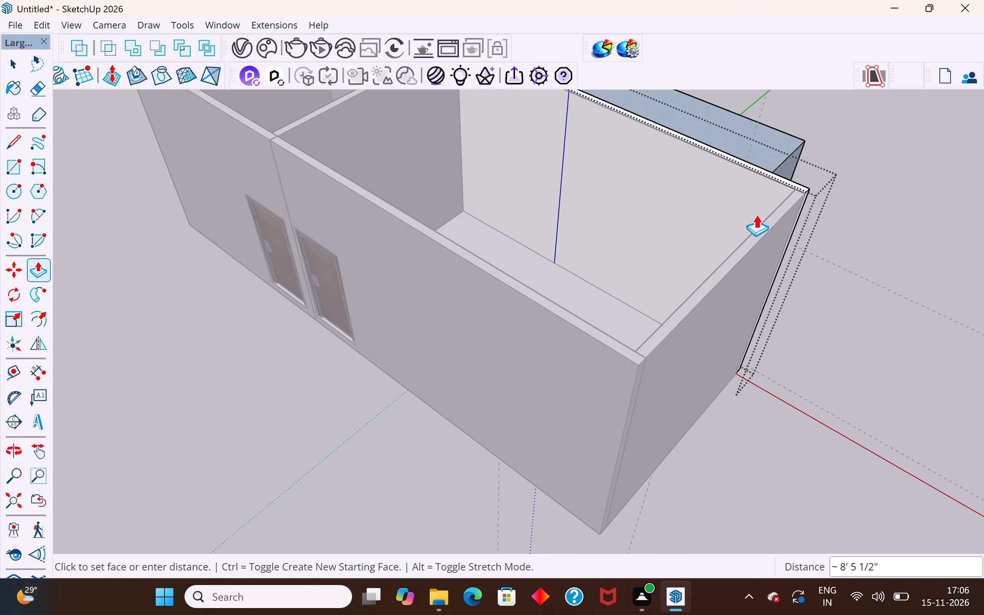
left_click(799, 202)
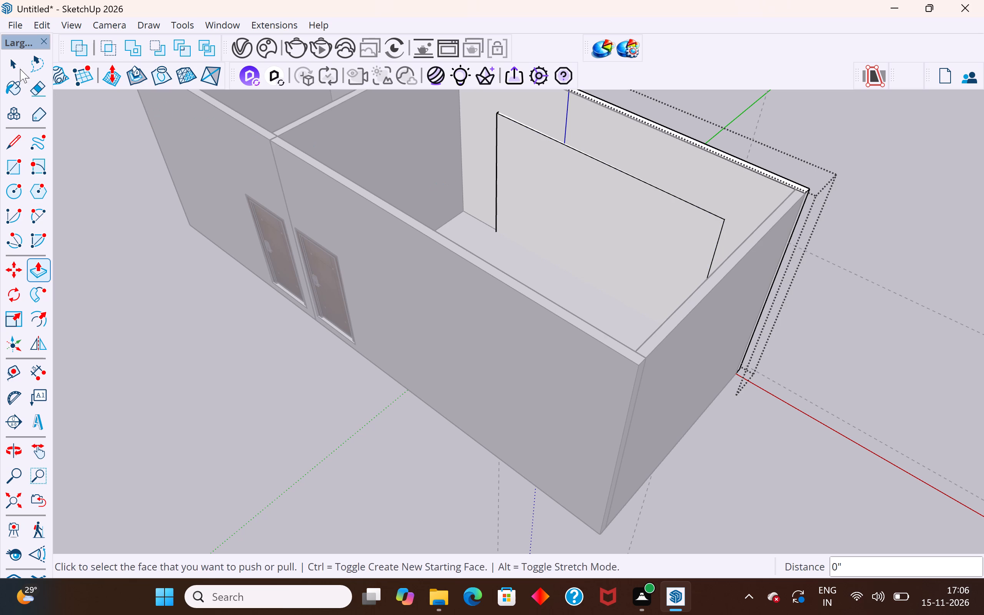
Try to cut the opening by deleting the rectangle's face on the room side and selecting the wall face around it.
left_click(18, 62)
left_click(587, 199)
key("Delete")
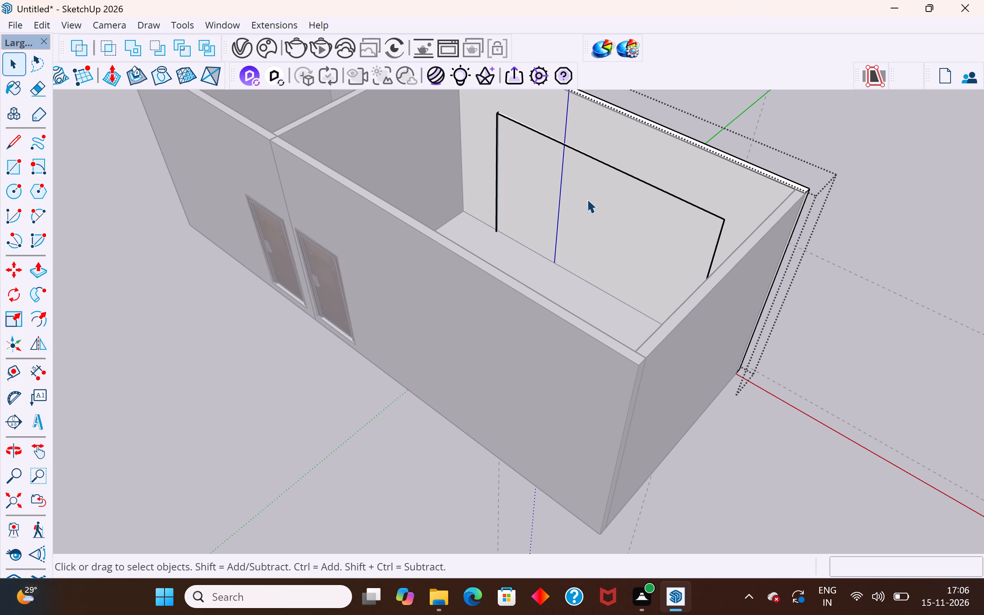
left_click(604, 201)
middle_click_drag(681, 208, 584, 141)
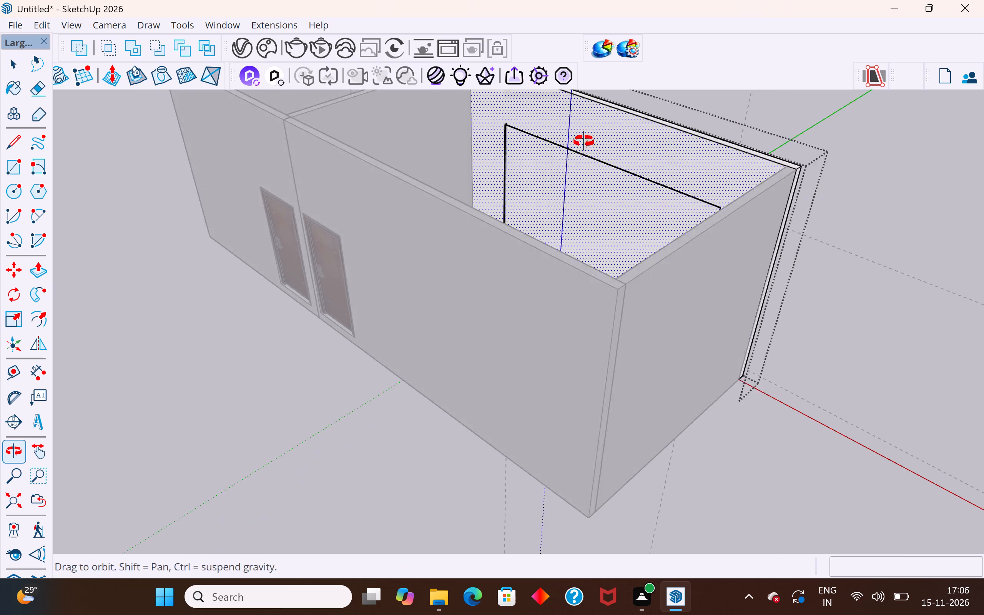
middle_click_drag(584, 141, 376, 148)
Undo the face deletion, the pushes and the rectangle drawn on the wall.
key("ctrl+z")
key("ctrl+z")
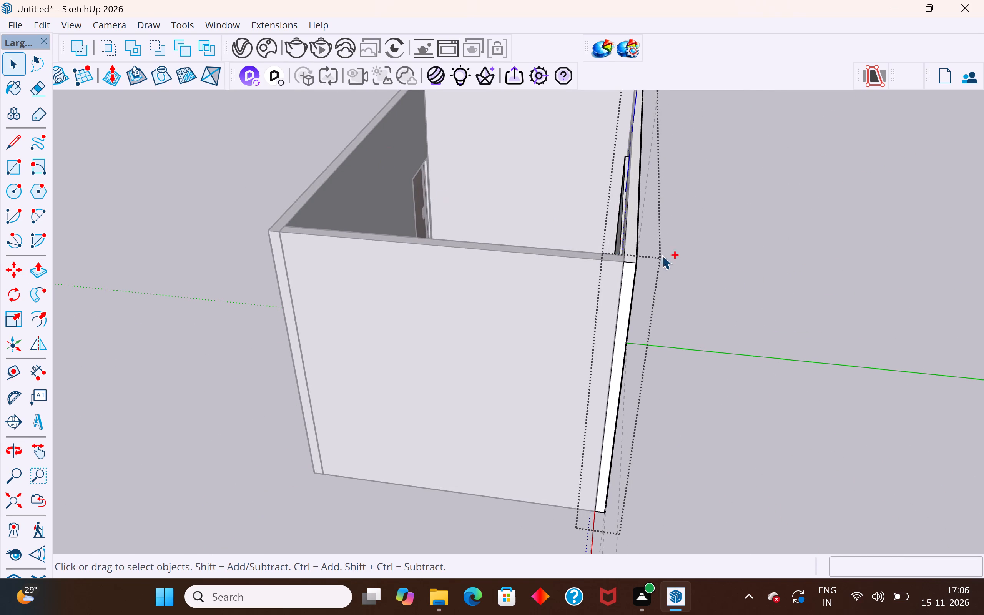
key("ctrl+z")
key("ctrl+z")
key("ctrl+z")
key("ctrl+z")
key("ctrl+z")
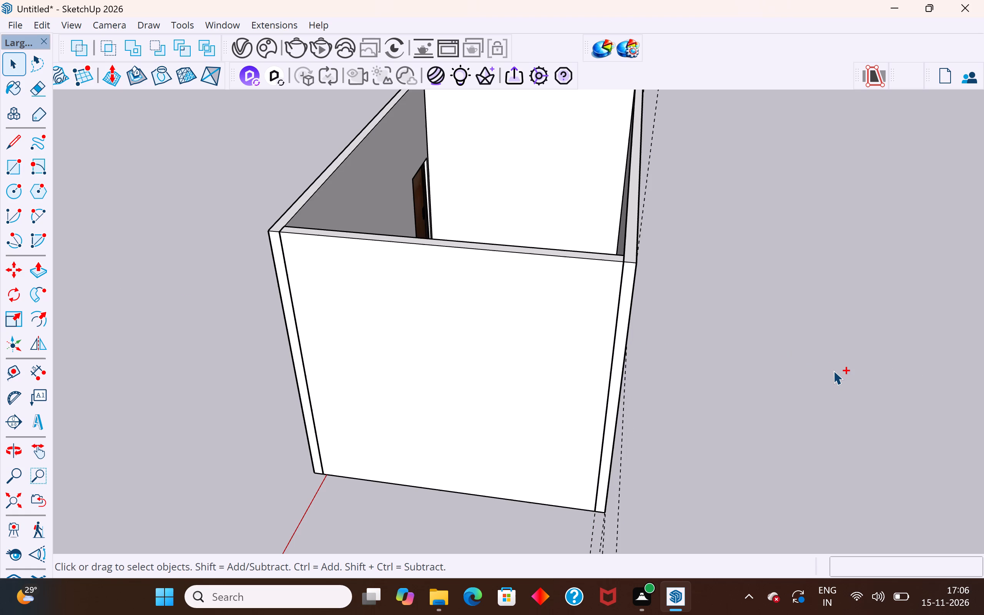
Delete the whole wall group opposite the doors in the larger room.
middle_click_drag(750, 380, 510, 314, "ctrl")
left_click(617, 269)
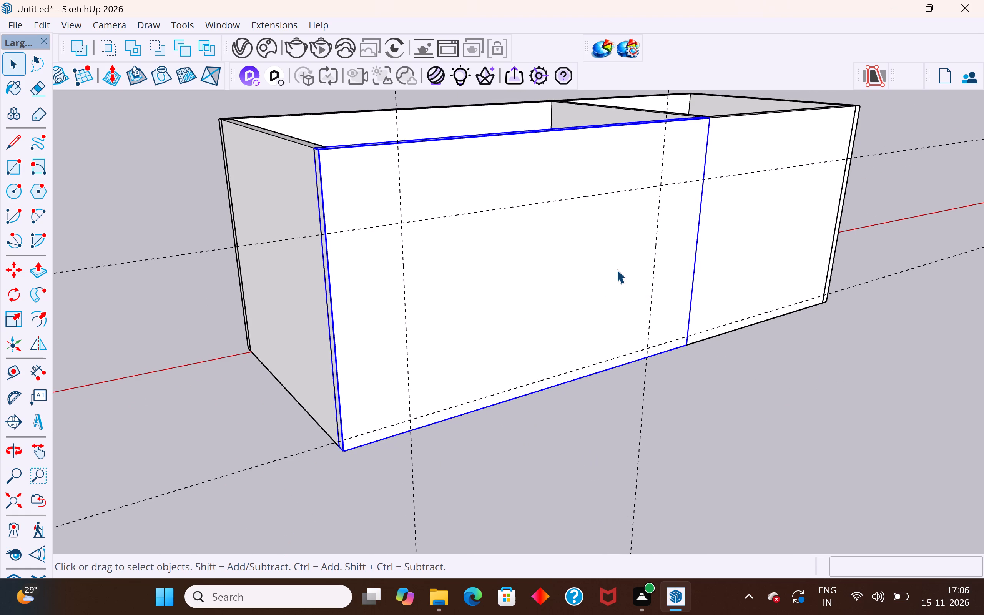
key("Insert")
key("Delete")
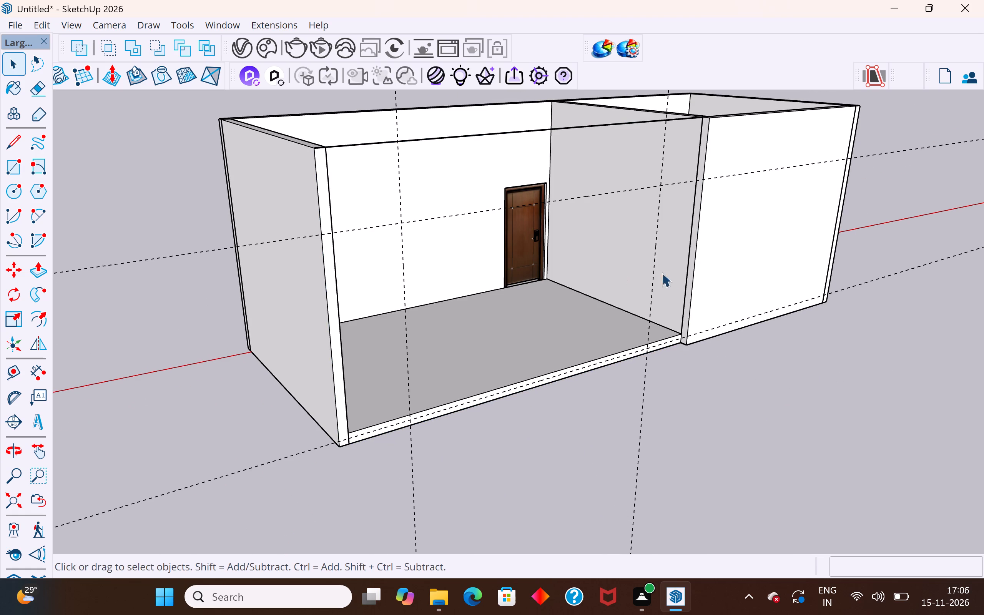
Delete the leftover edge spanning the top of the larger room's open side.
scroll(676, 276, "down", 2)
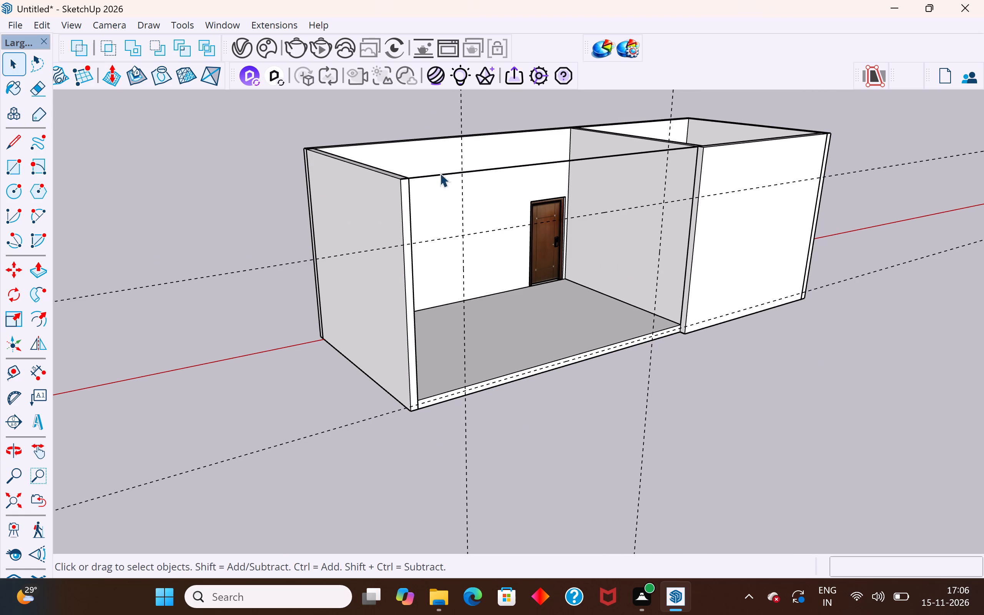
middle_click_drag(645, 283, 647, 280)
scroll(647, 280, "down", 6)
middle_click_drag(621, 424, 719, 227)
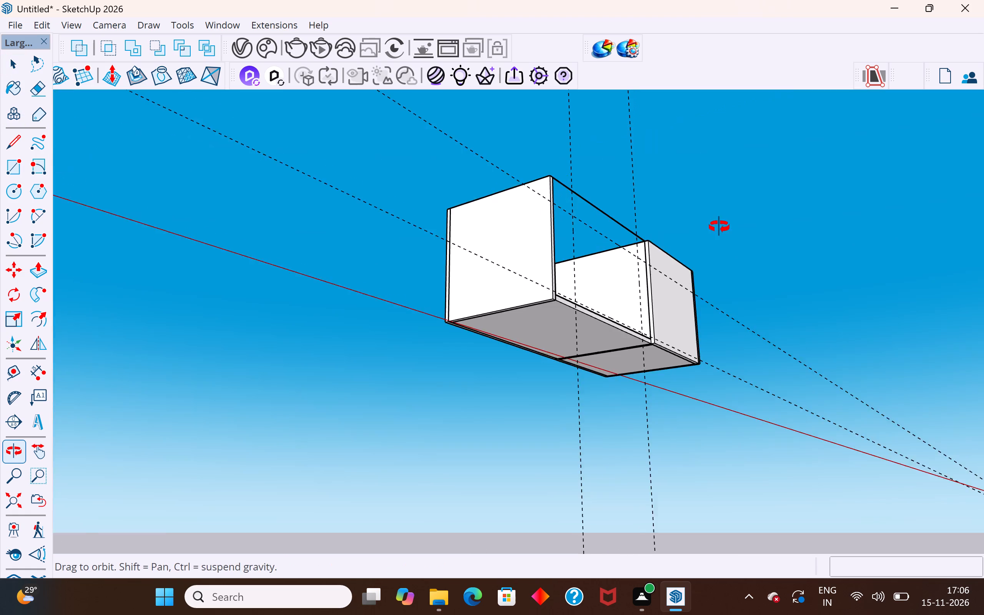
middle_click_drag(719, 227, 652, 233)
left_click_drag(603, 188, 572, 212)
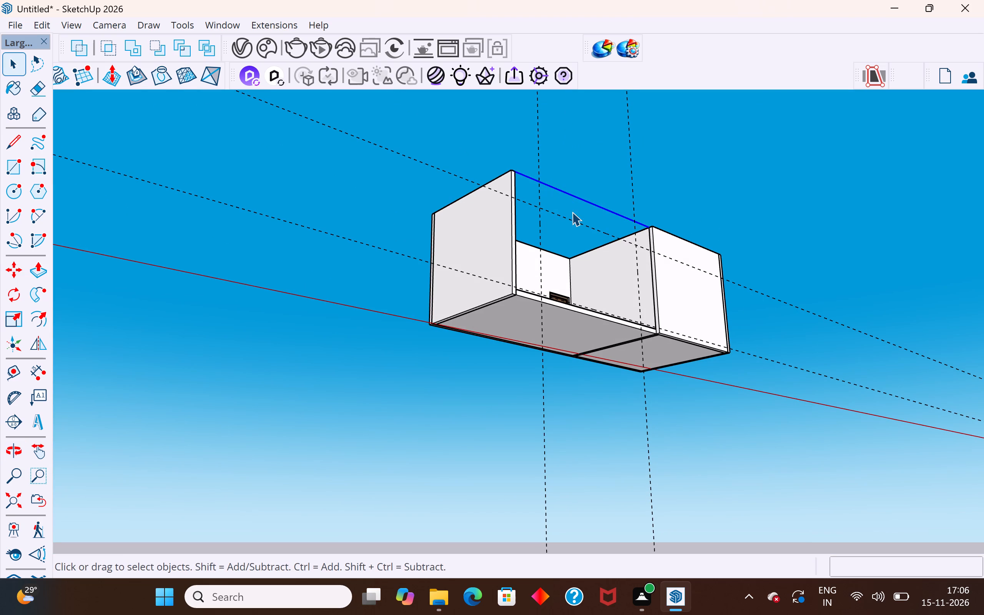
key("Delete")
Draw a 5" by 20' rectangle along the base of the larger room's open side, between the wall corners.
scroll(572, 212, "down", 2)
middle_click_drag(586, 259, 616, 445)
scroll(647, 316, "up", 4)
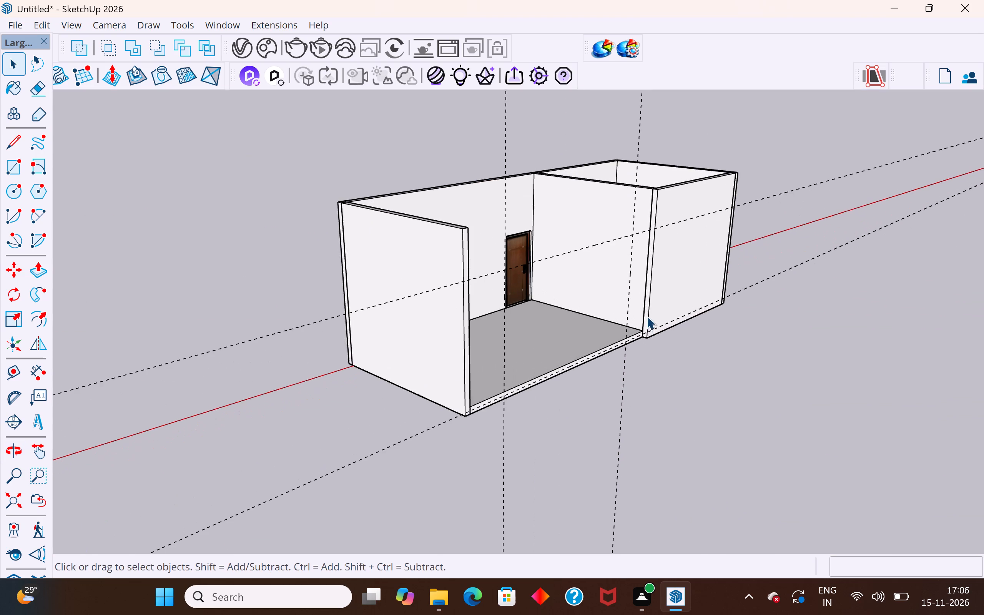
middle_click_drag(688, 345, 722, 415)
scroll(735, 218, "down", 3)
scroll(671, 360, "up", 3)
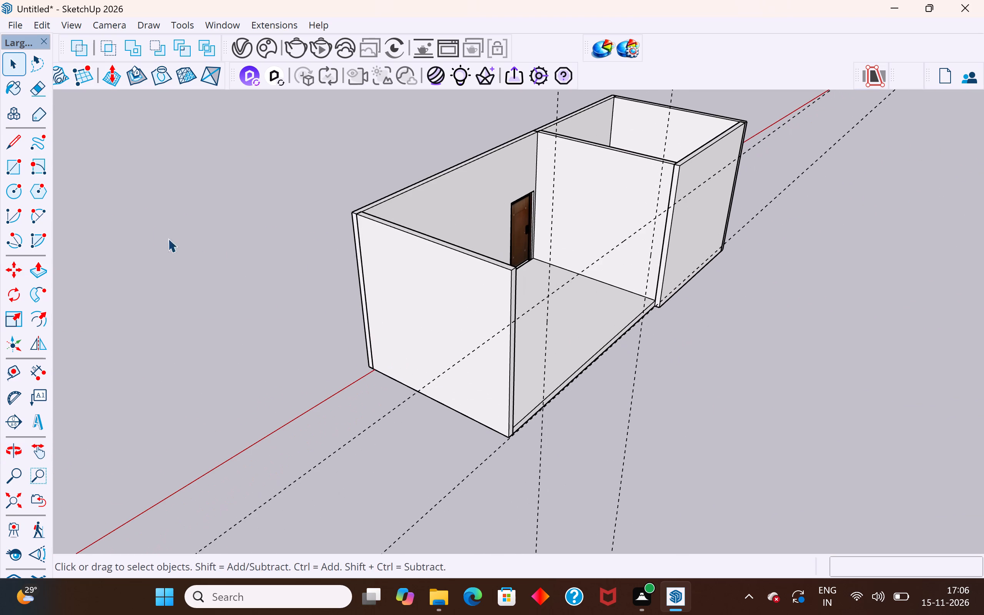
left_click(13, 172)
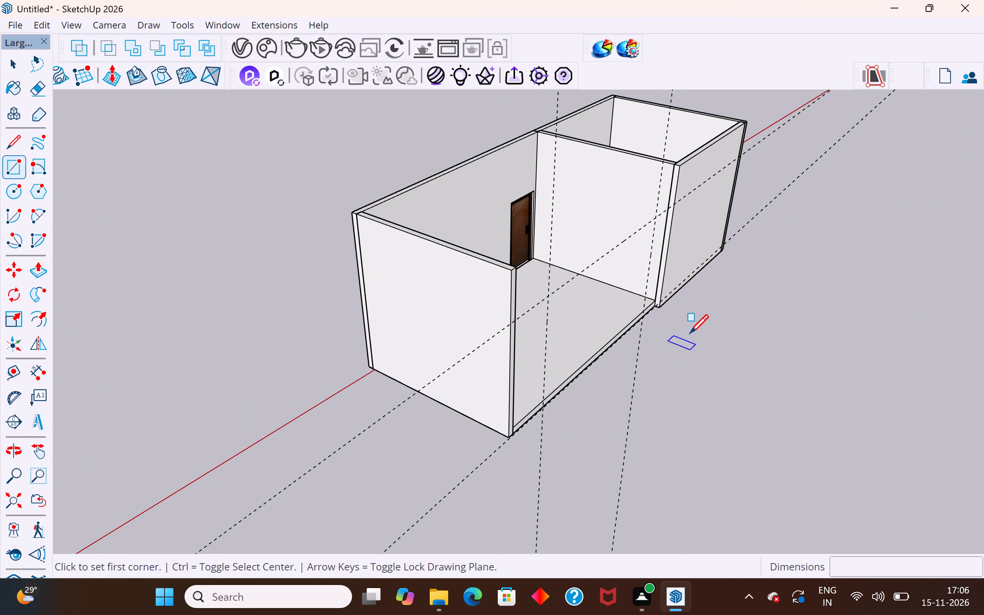
scroll(660, 306, "up", 6)
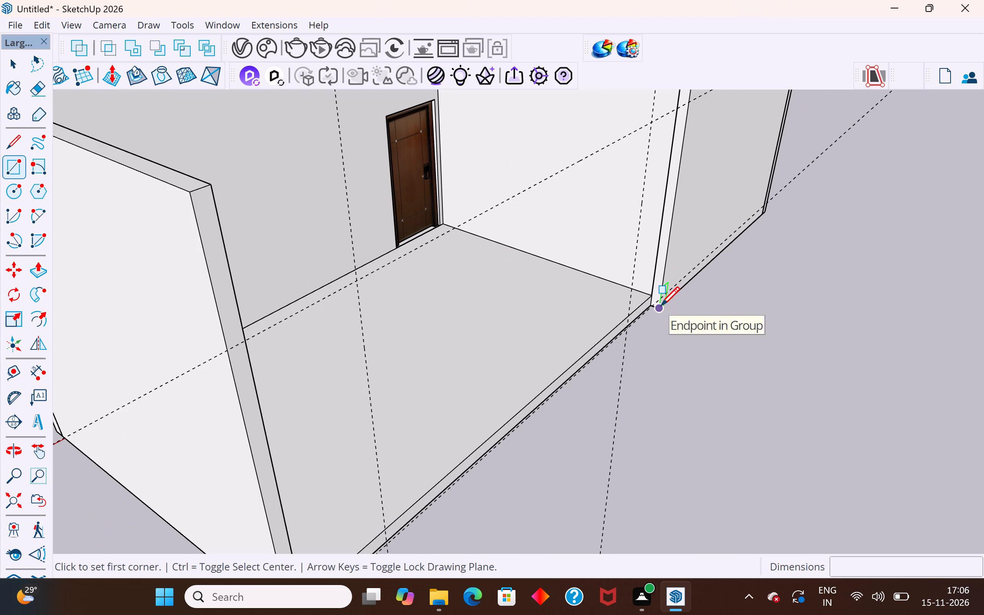
left_click(661, 307)
scroll(661, 307, "down", 4)
scroll(452, 498, "up", 4)
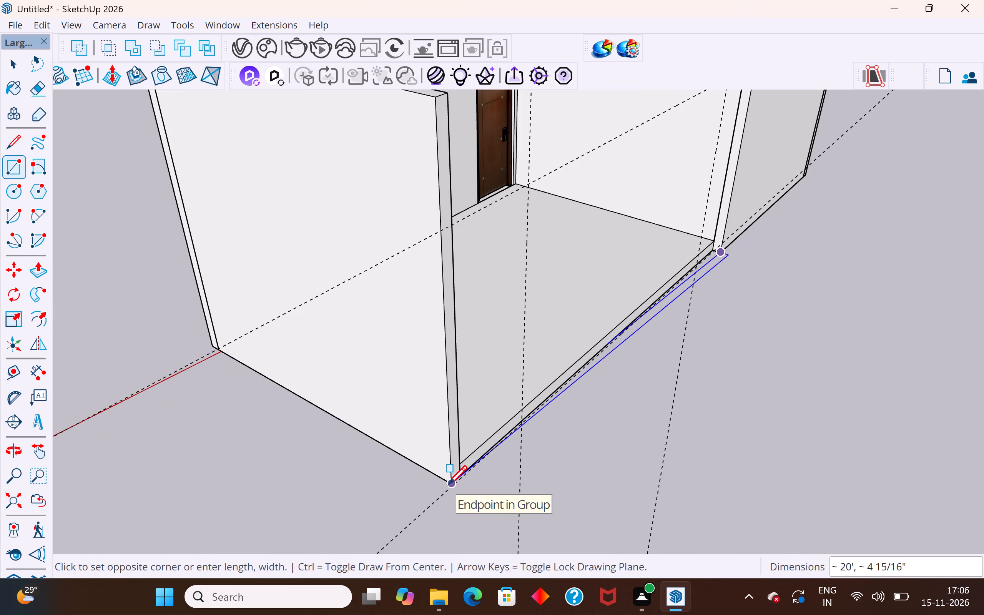
key("Escape")
scroll(721, 266, "up", 5)
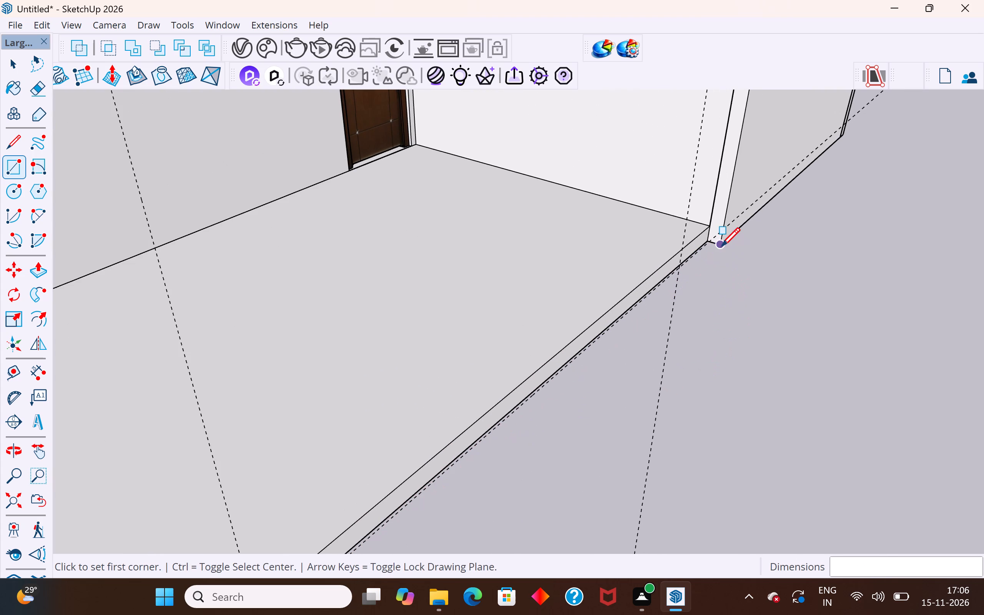
left_click(718, 249)
scroll(718, 249, "down", 4)
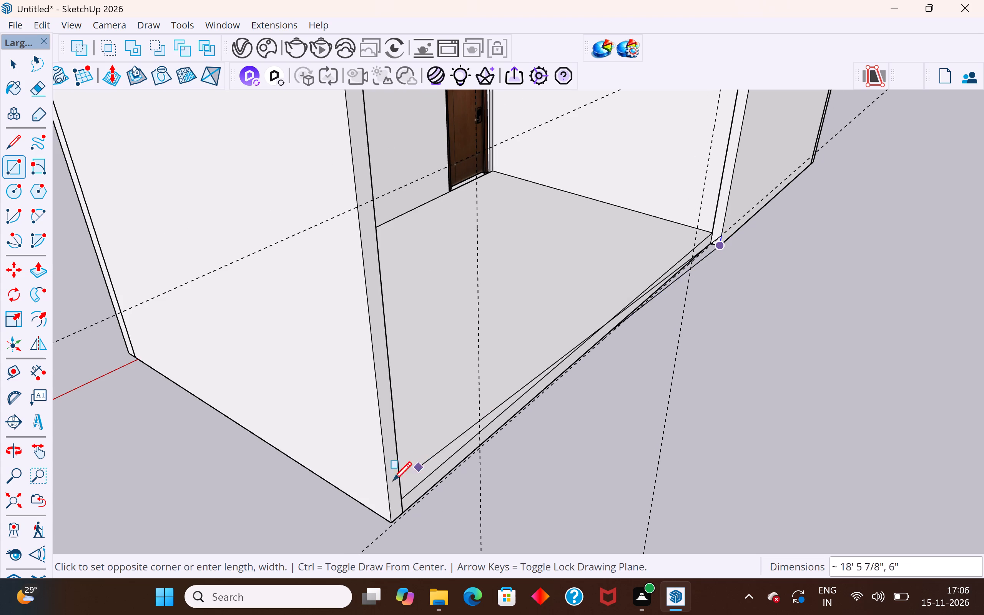
left_click(386, 522)
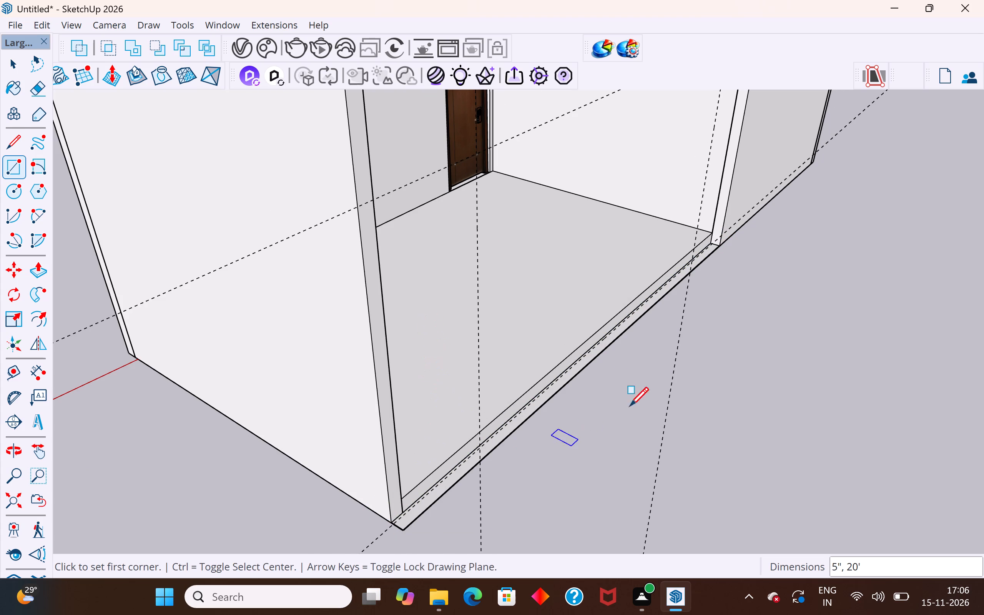
Push/Pull the base strip on the larger room's open side up to the top of the adjoining walls.
left_click(14, 62)
left_click(39, 278)
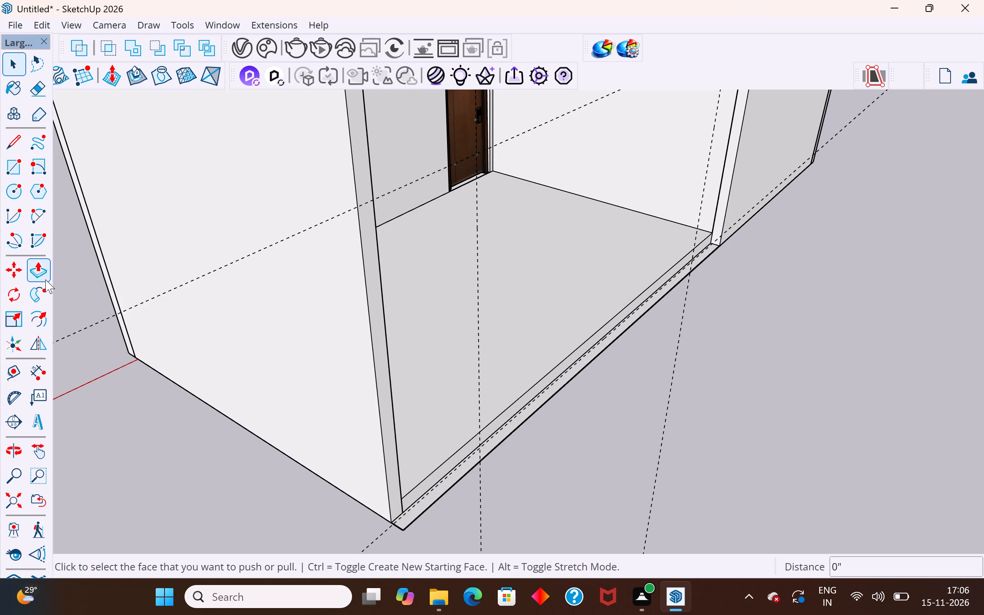
left_click(552, 390)
scroll(552, 390, "down", 6)
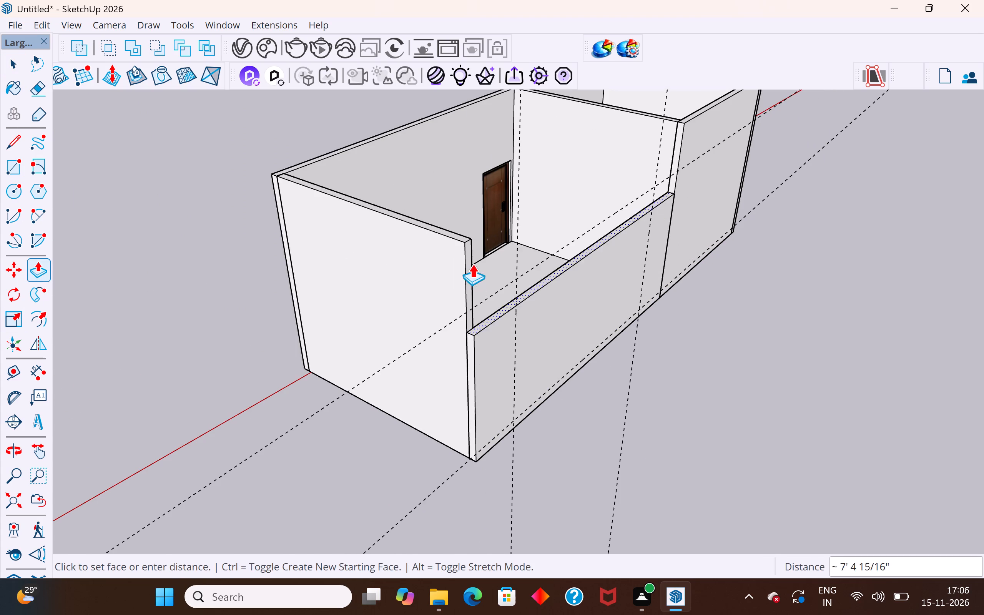
left_click(465, 242)
scroll(517, 387, "down", 4)
middle_click_drag(571, 403, 401, 378)
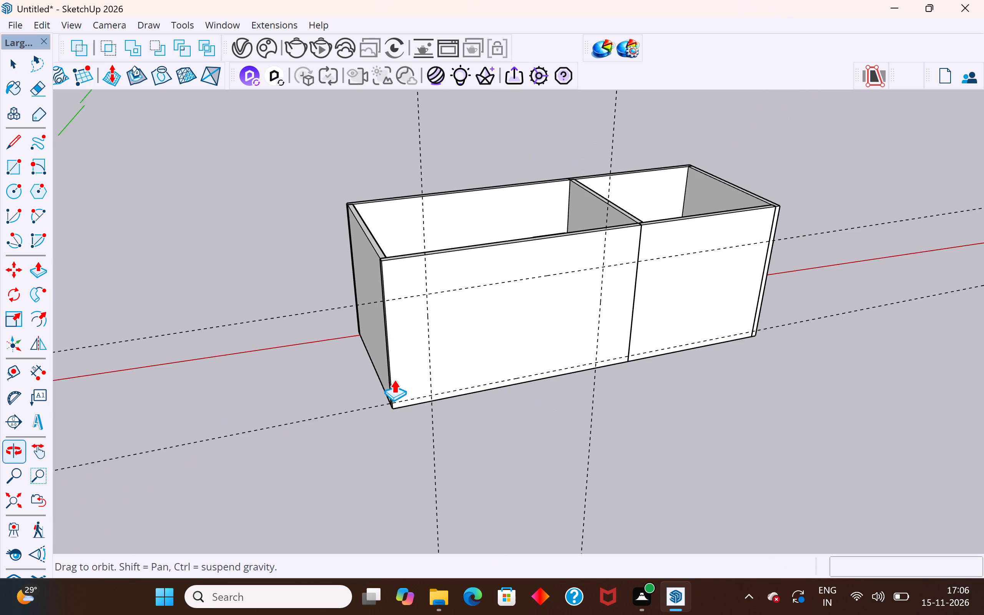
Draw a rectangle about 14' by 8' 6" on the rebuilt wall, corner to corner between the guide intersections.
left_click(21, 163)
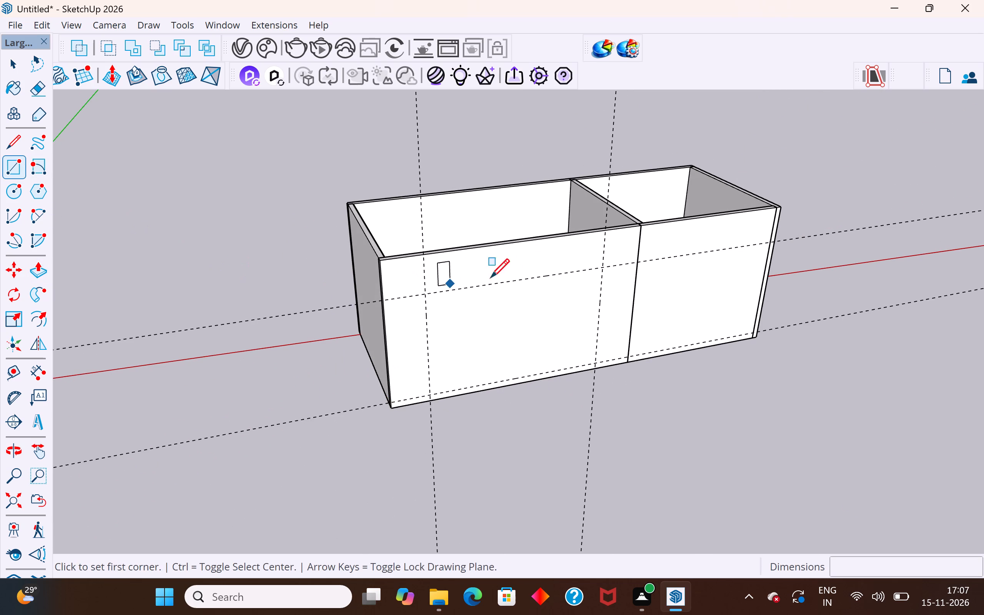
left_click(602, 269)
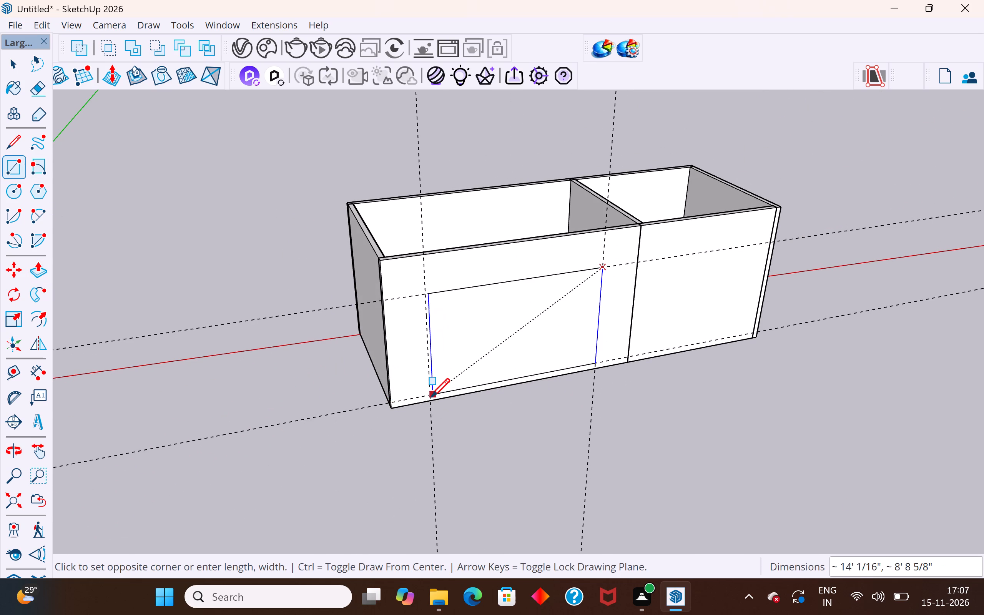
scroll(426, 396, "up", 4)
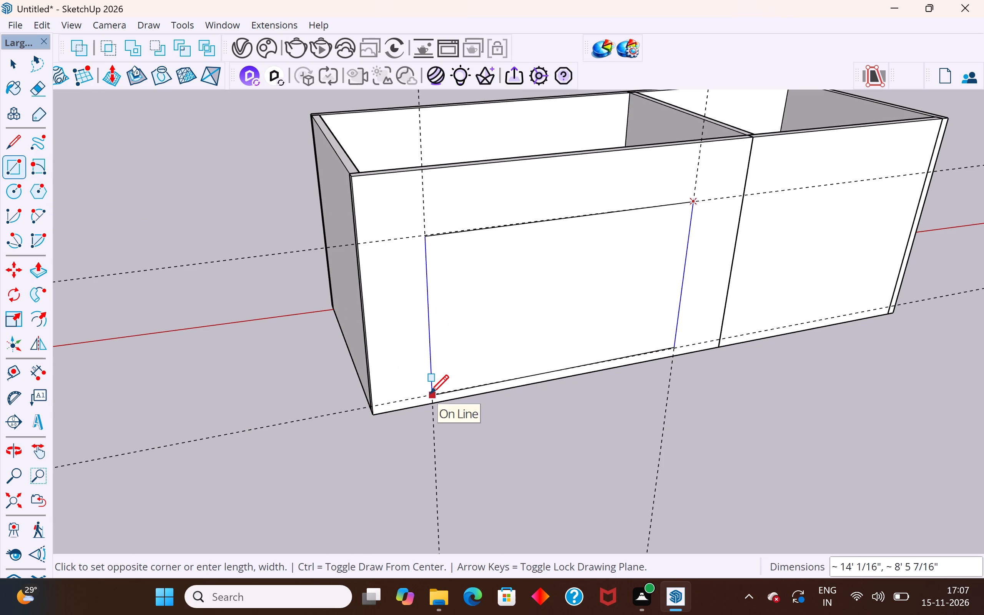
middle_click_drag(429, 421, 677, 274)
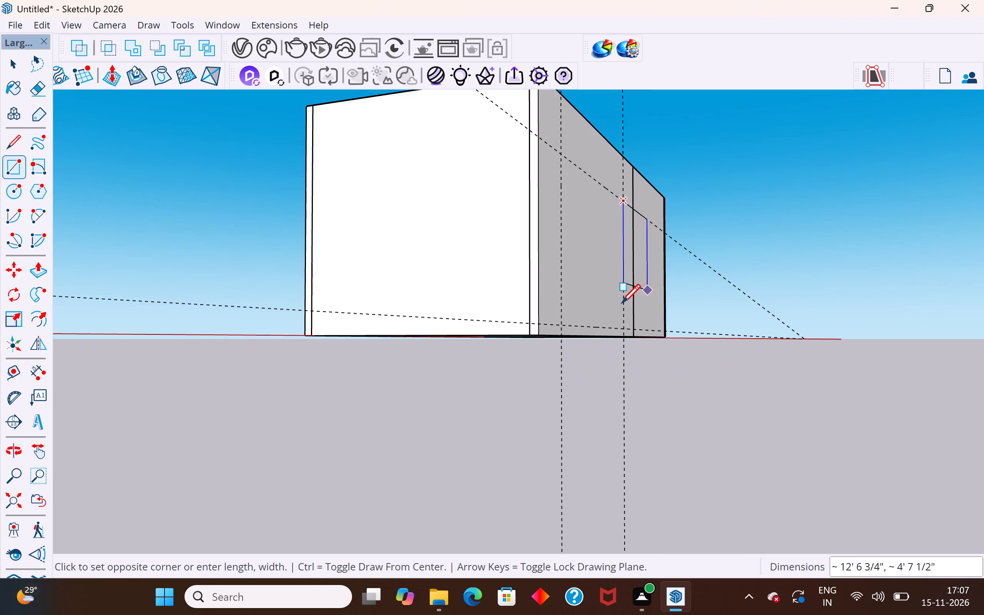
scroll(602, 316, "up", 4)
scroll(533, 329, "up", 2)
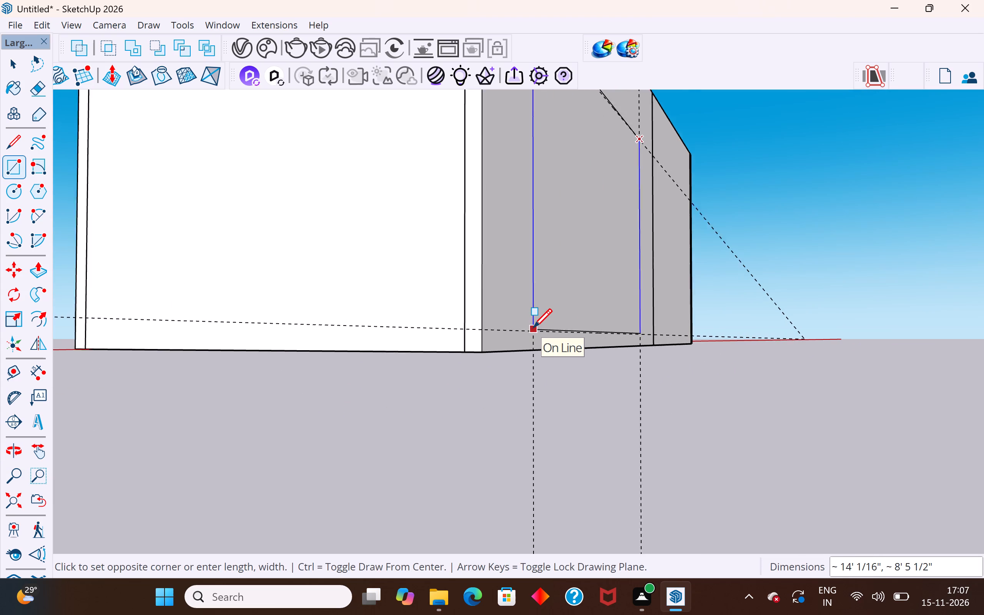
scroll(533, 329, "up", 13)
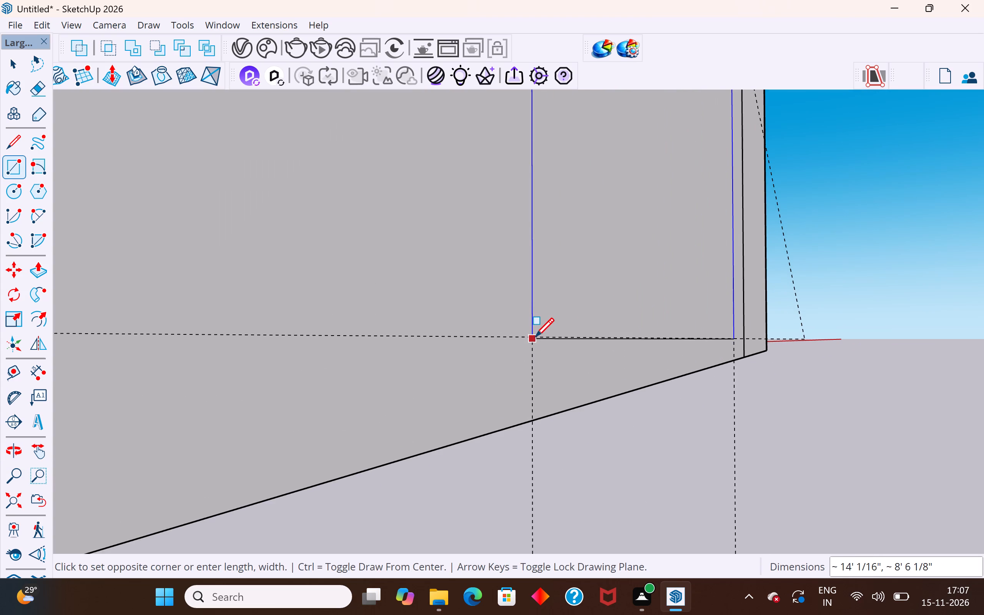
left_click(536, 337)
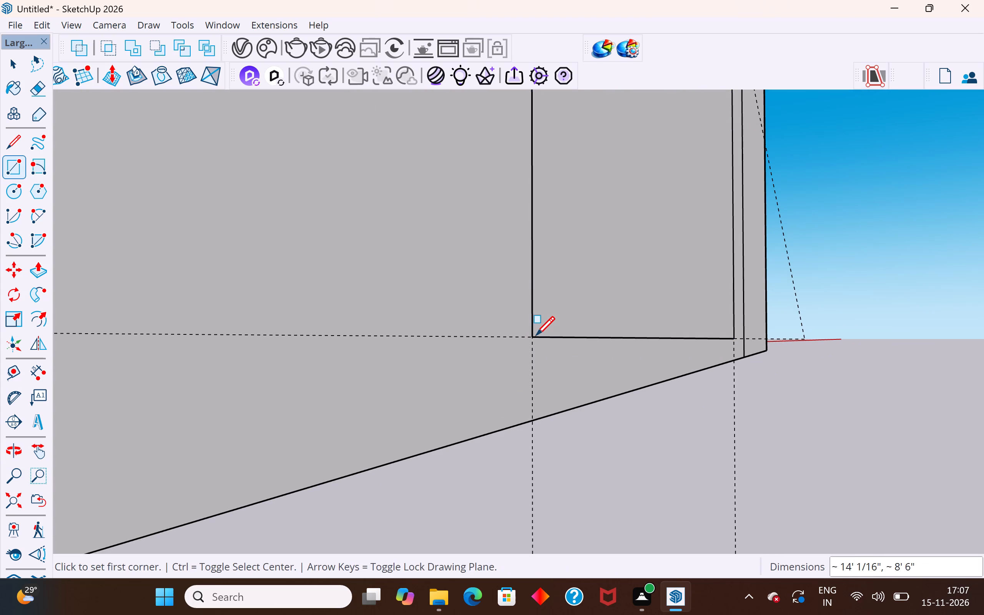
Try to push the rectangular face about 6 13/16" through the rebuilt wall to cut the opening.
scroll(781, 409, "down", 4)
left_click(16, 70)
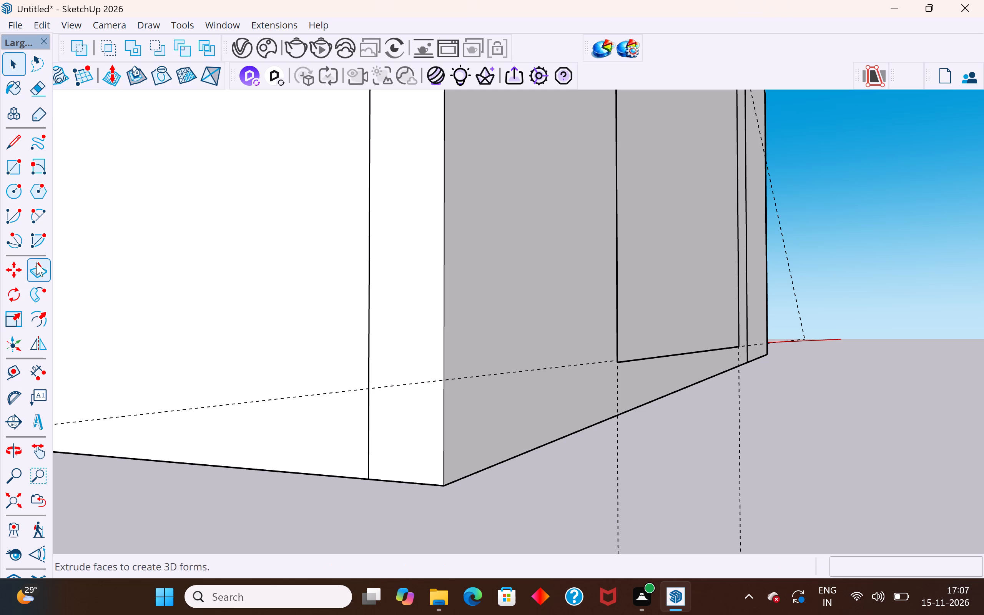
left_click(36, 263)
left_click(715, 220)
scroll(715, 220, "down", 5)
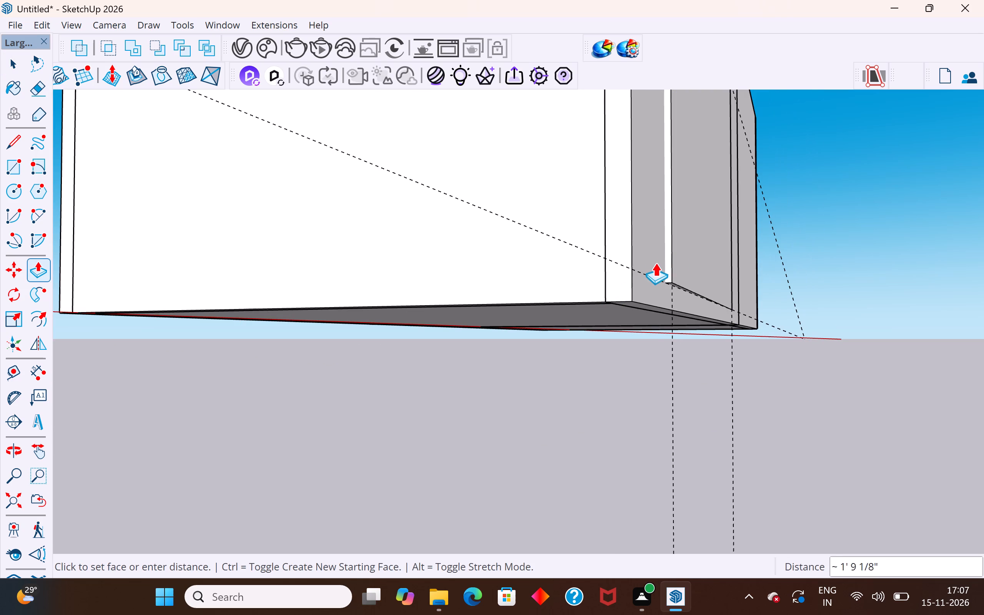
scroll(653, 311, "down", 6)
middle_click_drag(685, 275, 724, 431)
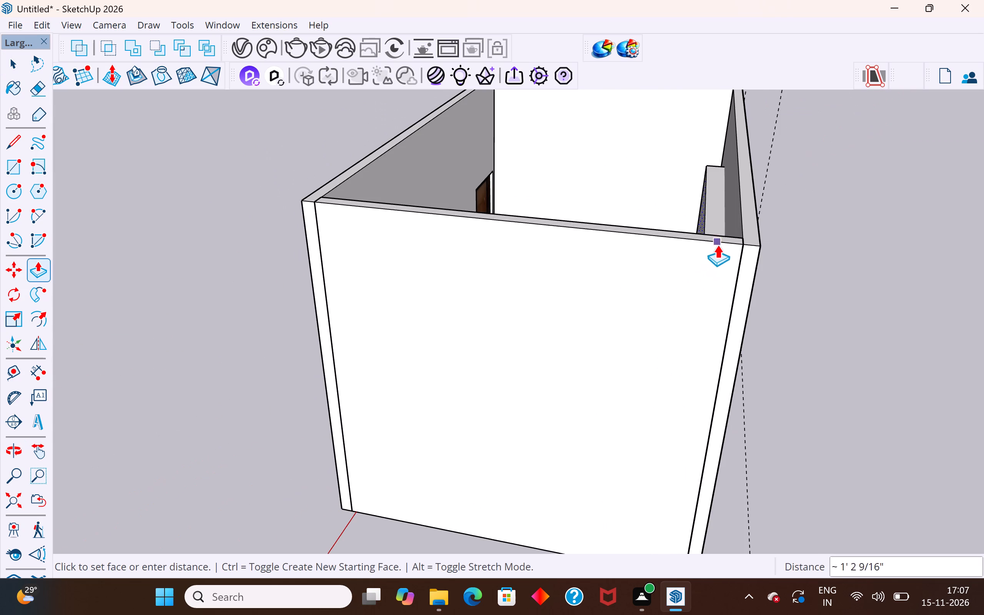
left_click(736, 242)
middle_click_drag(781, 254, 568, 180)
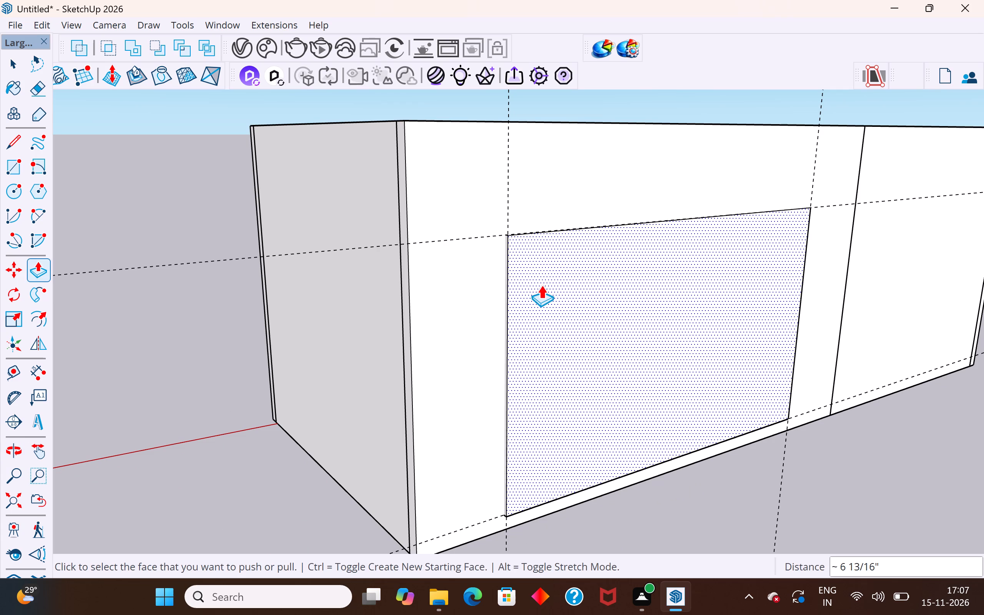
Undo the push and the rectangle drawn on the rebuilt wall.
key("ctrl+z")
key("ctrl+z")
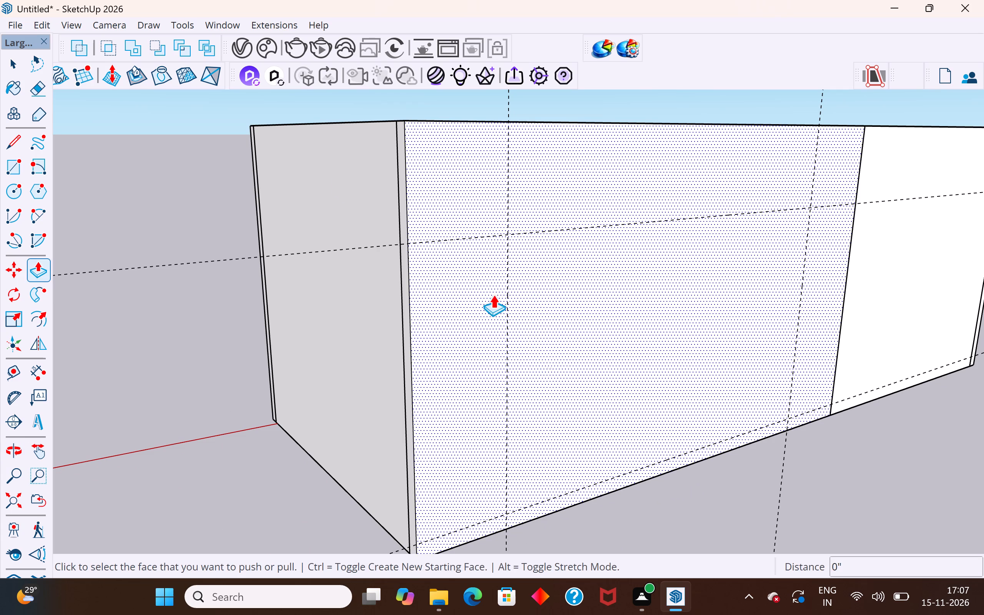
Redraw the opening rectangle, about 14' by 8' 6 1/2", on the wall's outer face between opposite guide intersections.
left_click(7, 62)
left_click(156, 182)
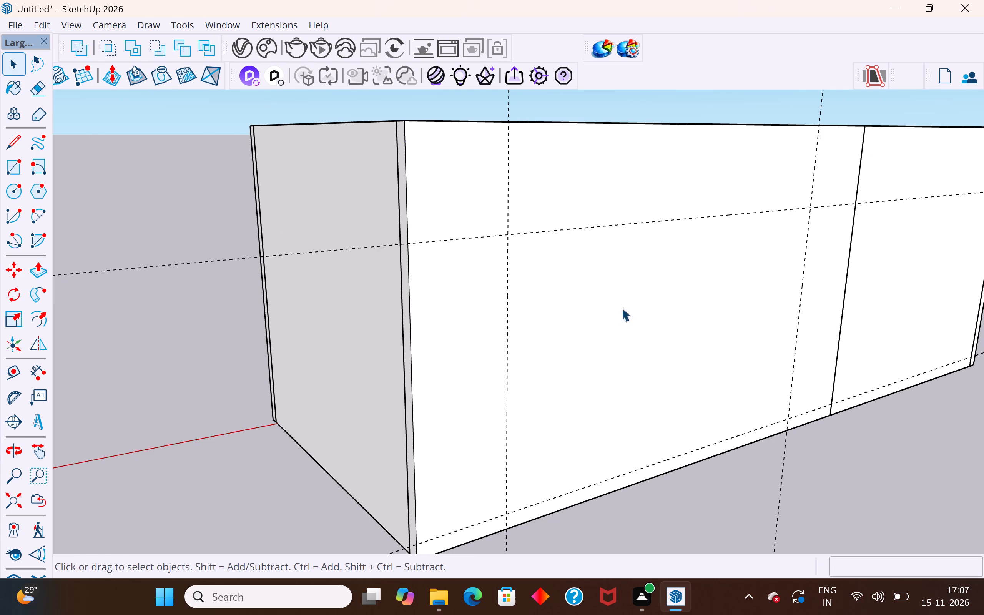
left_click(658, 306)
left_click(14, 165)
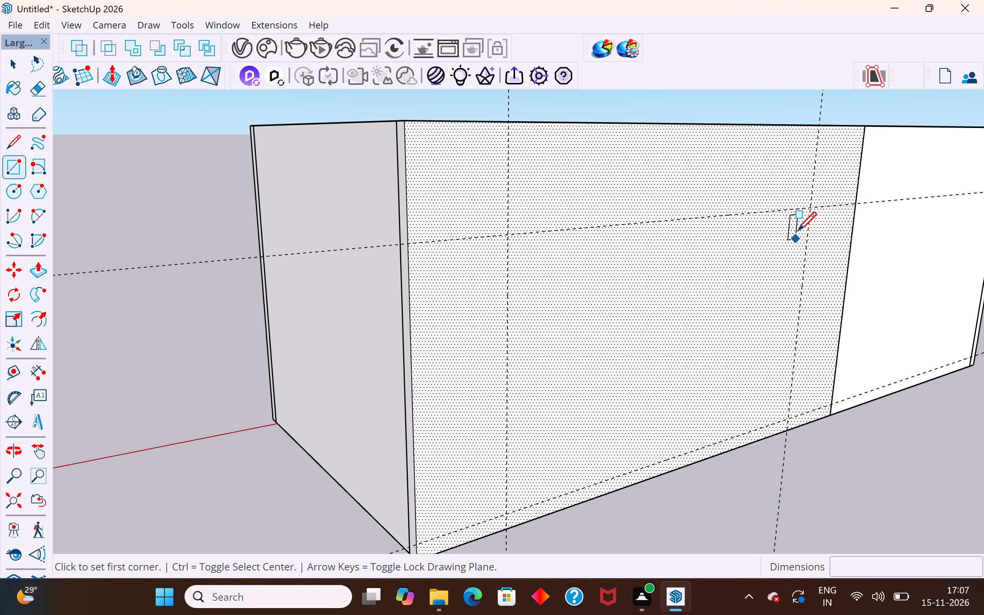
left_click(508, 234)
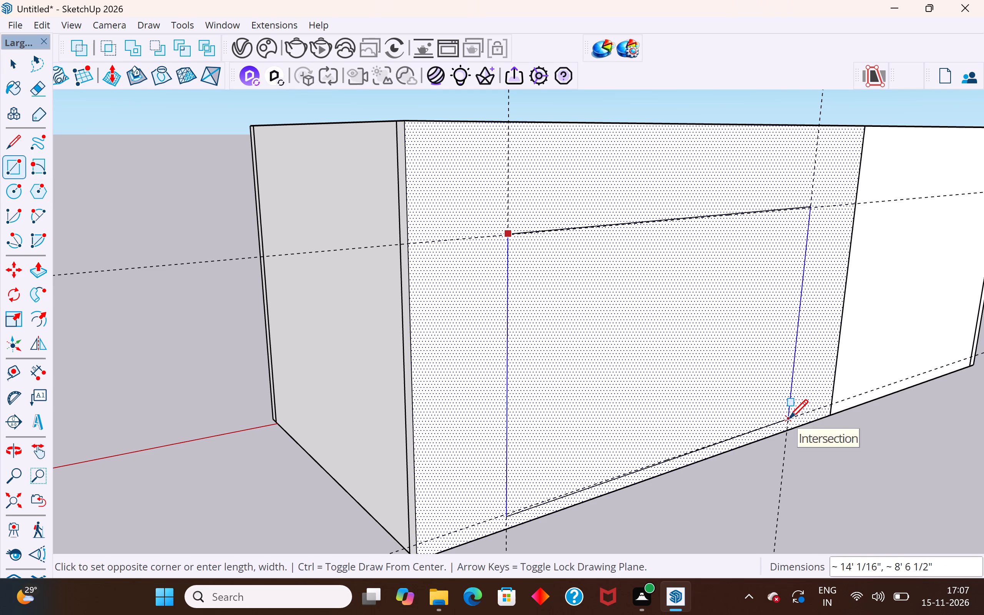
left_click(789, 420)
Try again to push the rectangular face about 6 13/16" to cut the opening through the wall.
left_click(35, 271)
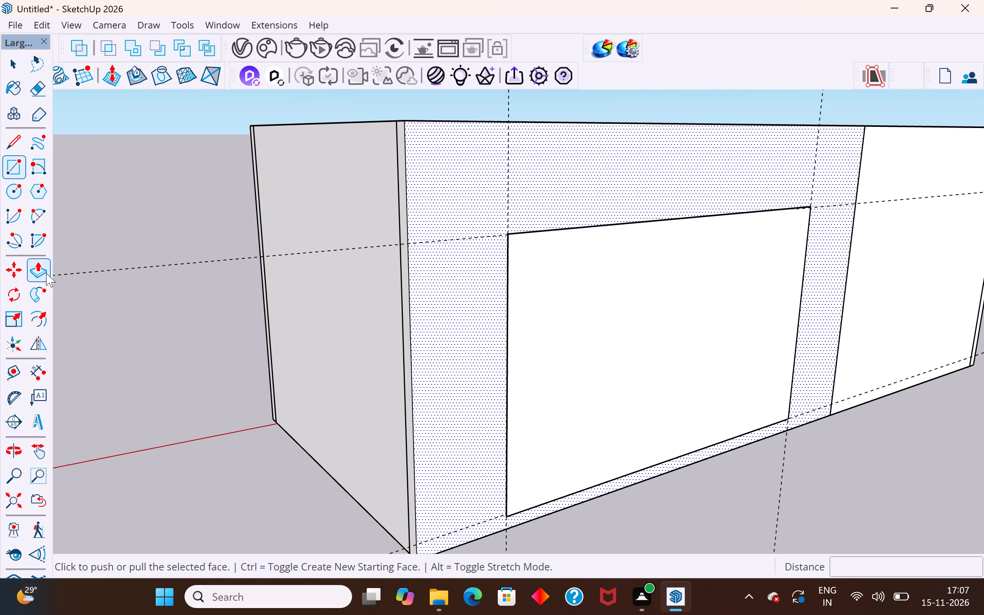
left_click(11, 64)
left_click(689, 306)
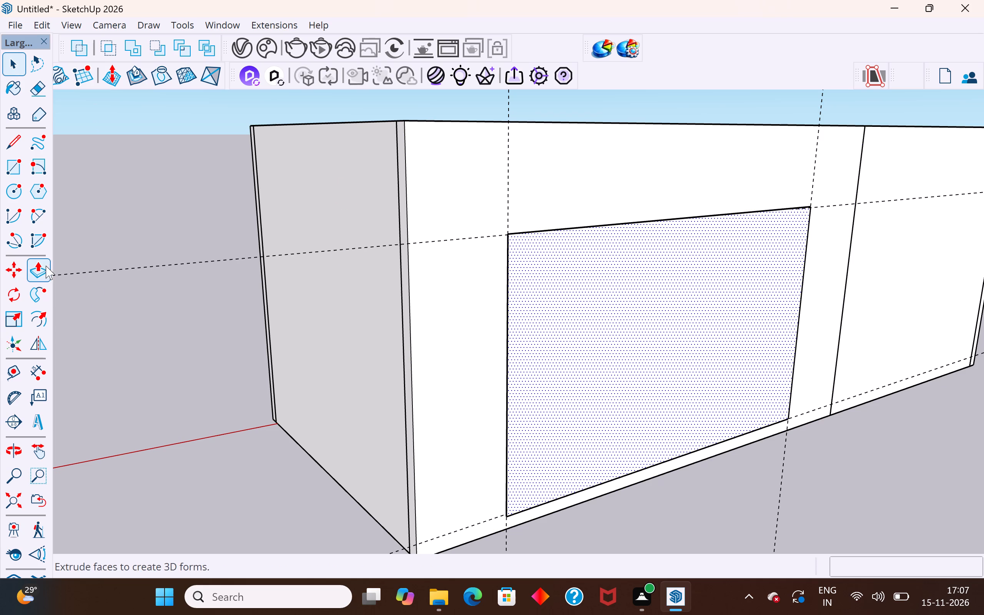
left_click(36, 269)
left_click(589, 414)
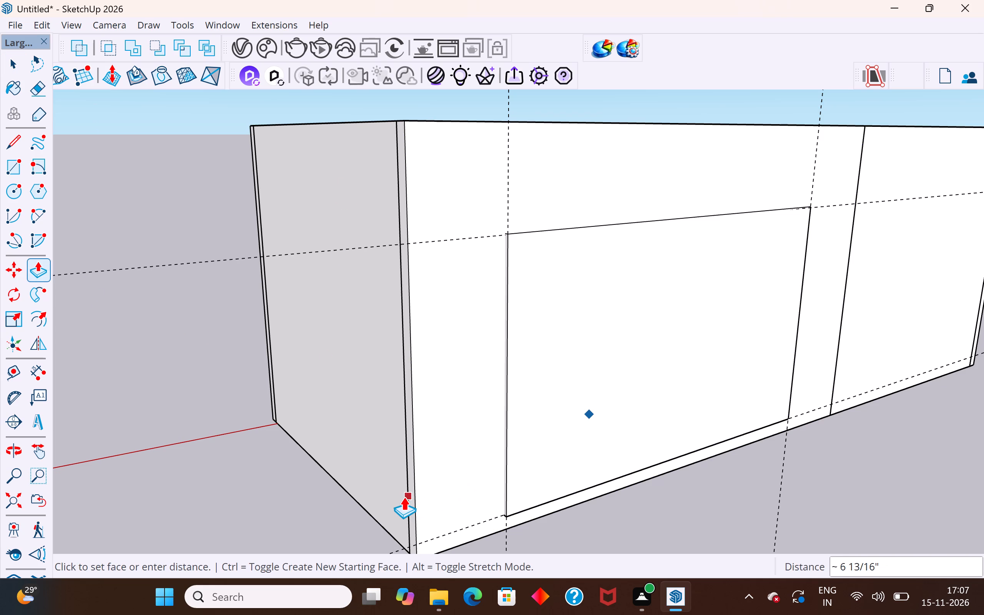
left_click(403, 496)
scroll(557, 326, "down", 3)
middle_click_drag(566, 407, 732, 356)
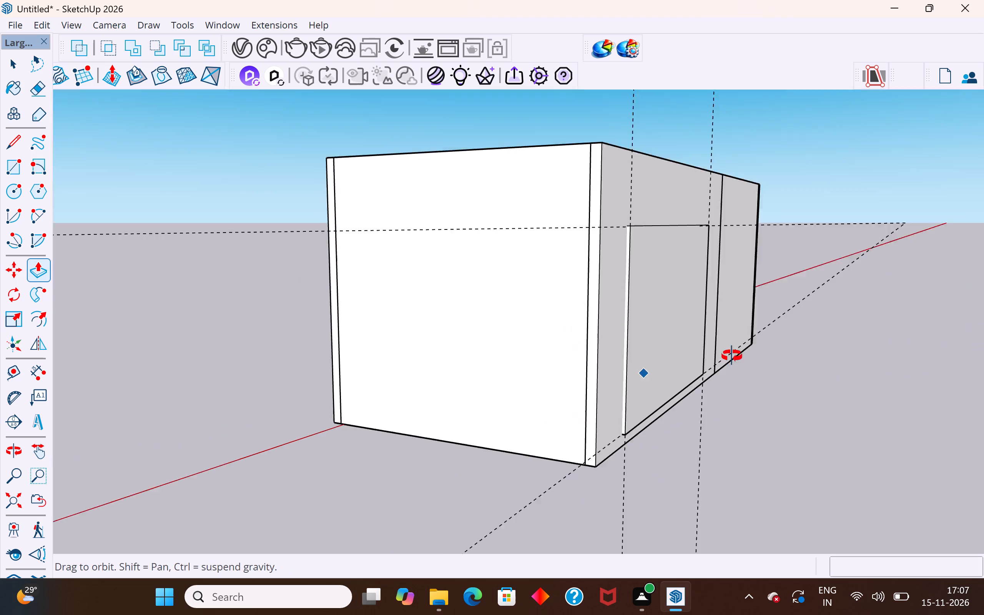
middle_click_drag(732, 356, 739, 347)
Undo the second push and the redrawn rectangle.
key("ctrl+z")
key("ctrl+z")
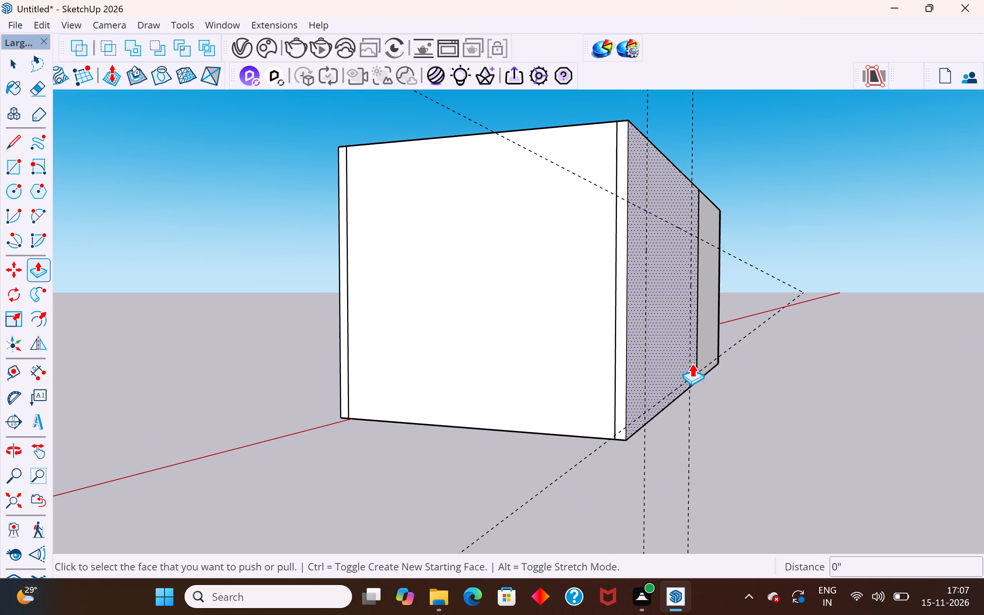
Select the whole rebuilt wall and draw a rectangle about 14' by 8' 4" on its outer face along the guides.
left_click(3, 63)
left_click(669, 272)
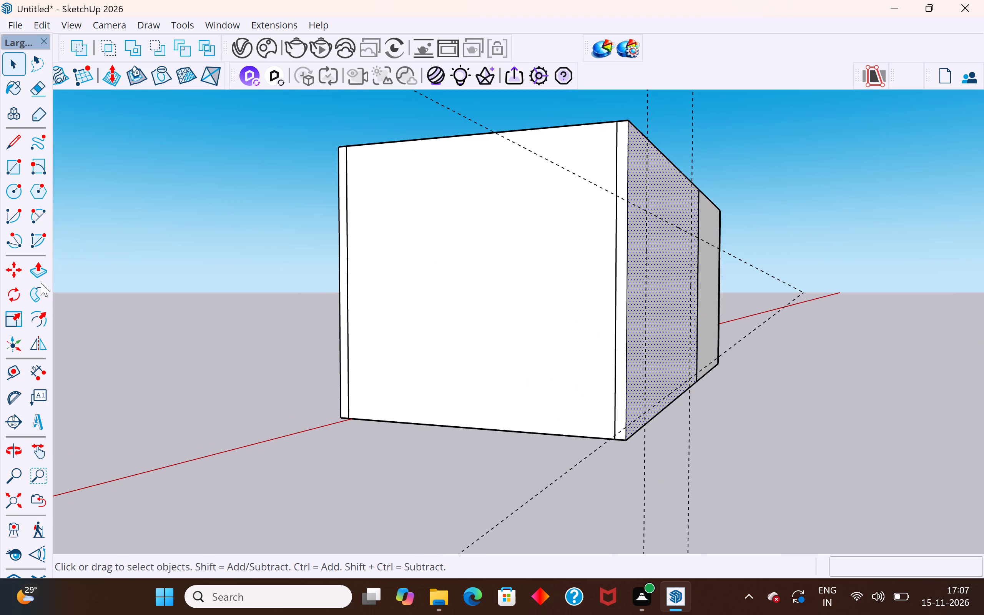
double_click(659, 301)
double_click(659, 301)
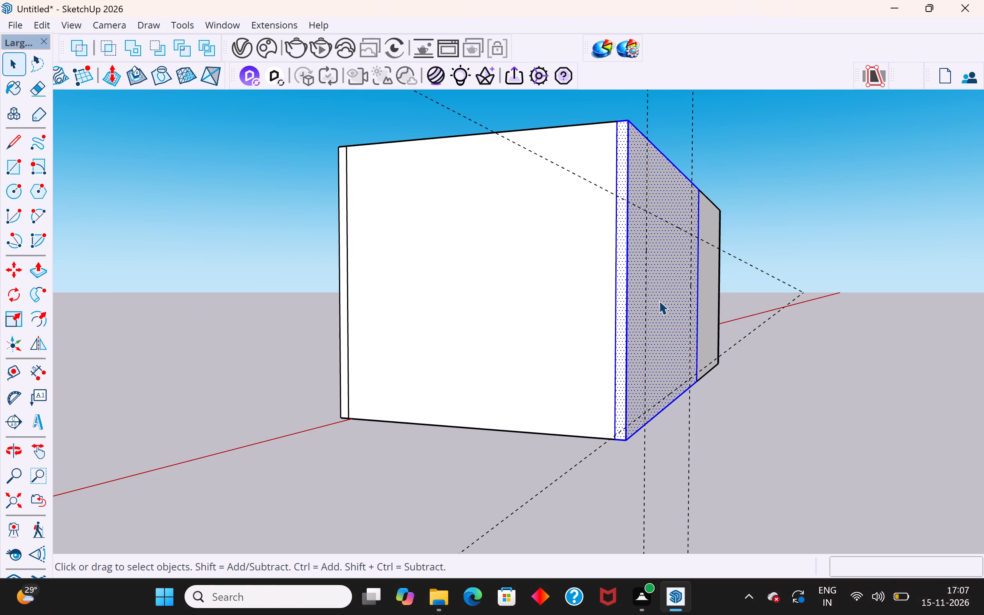
left_click(955, 518)
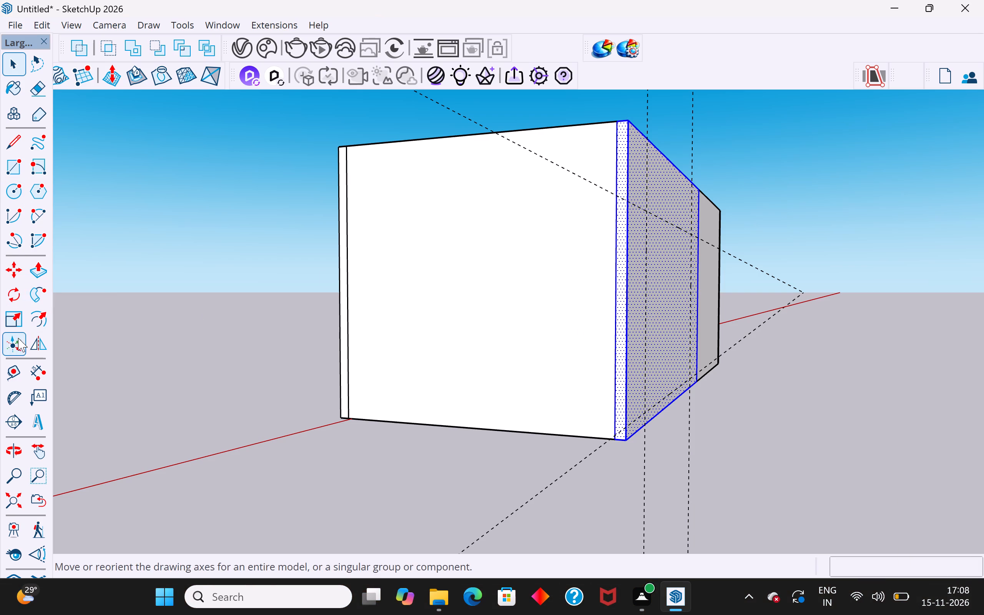
left_click(23, 165)
scroll(685, 323, "up", 4)
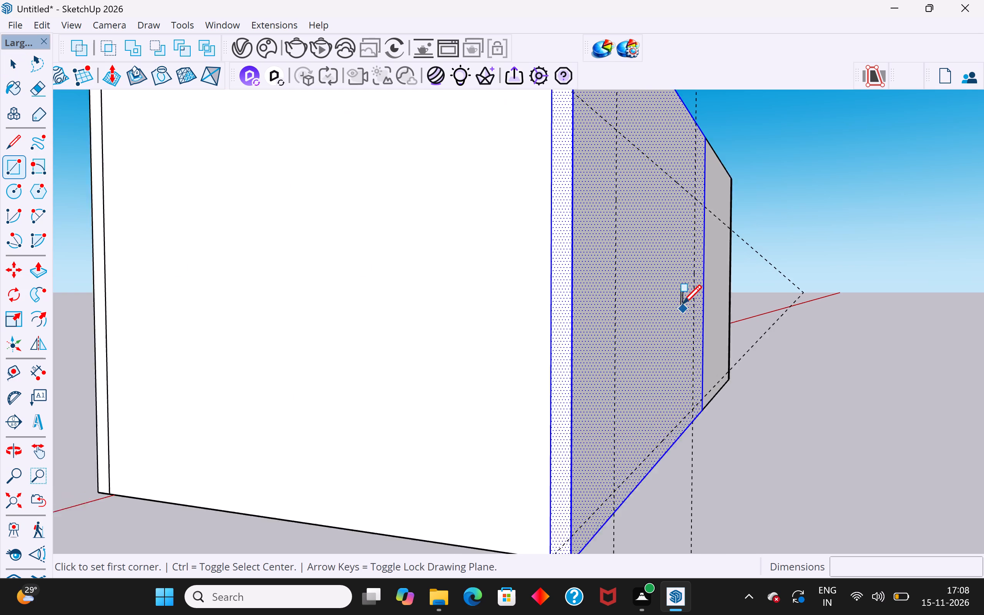
scroll(683, 306, "up", 1)
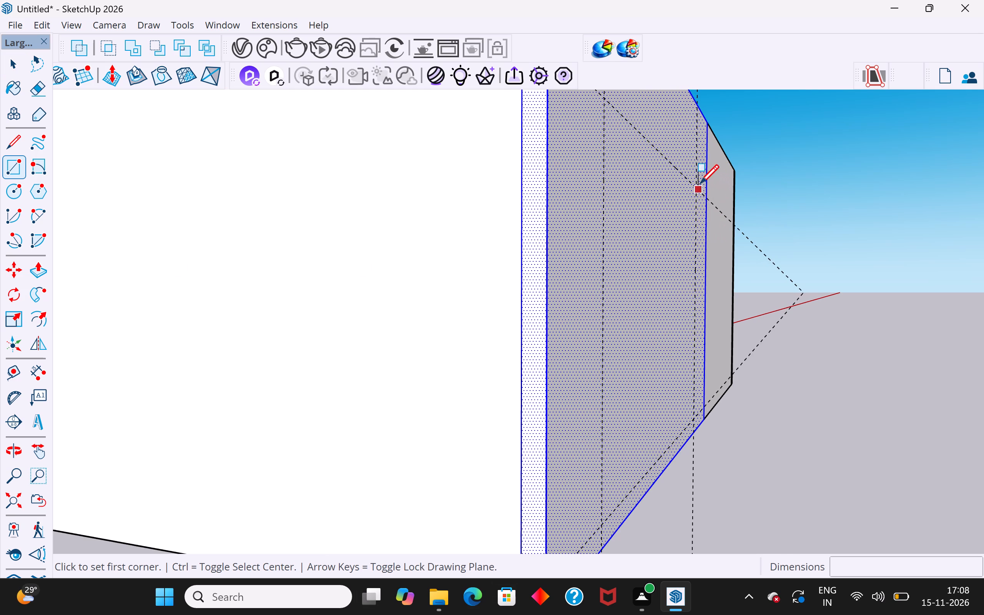
left_click(698, 188)
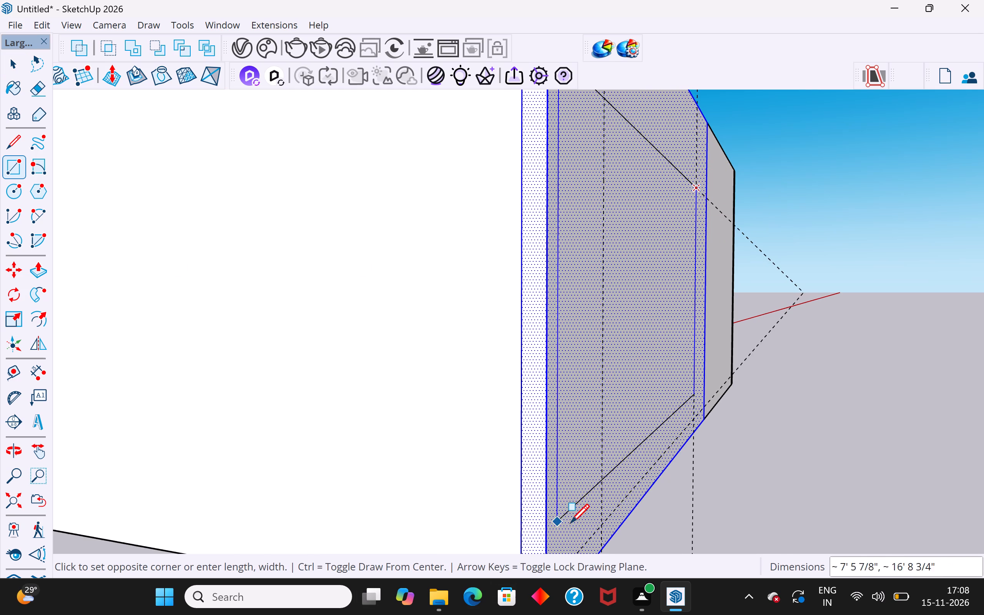
left_click(602, 525)
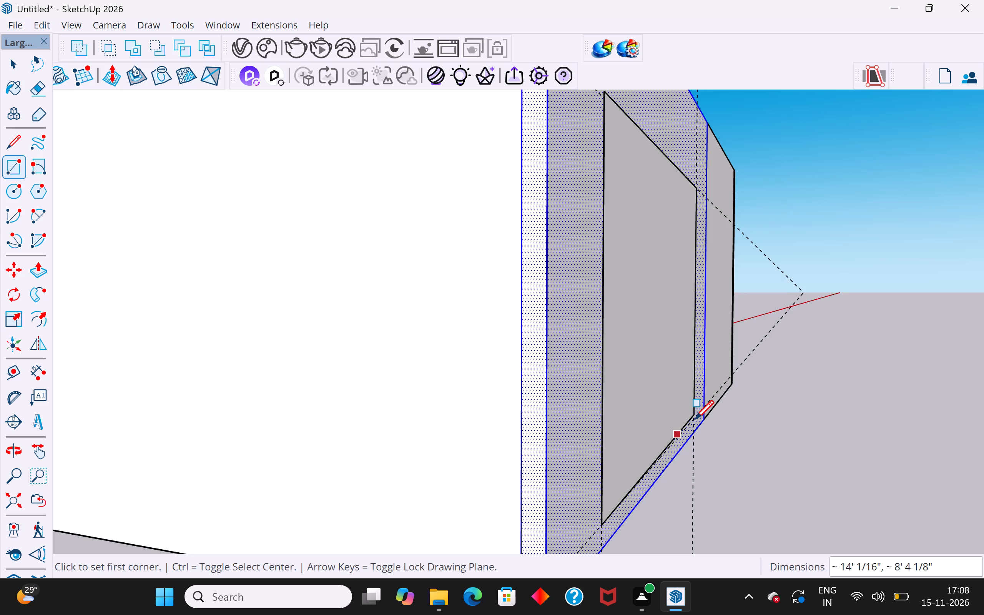
Delete the rectangular face inside the guides on the rebuilt wall's outer side.
middle_click_drag(696, 421, 728, 364)
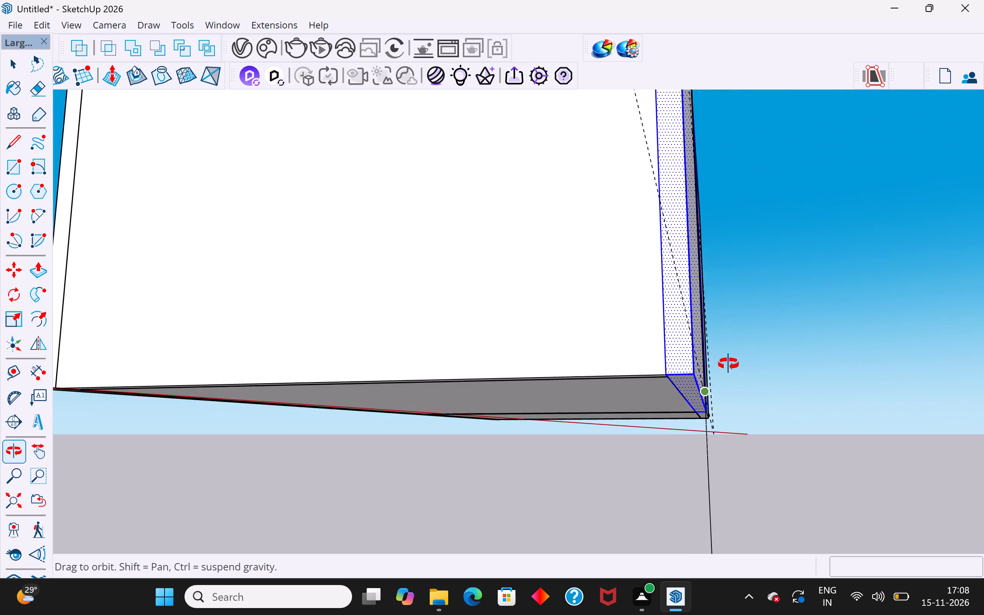
middle_click_drag(728, 364, 731, 394)
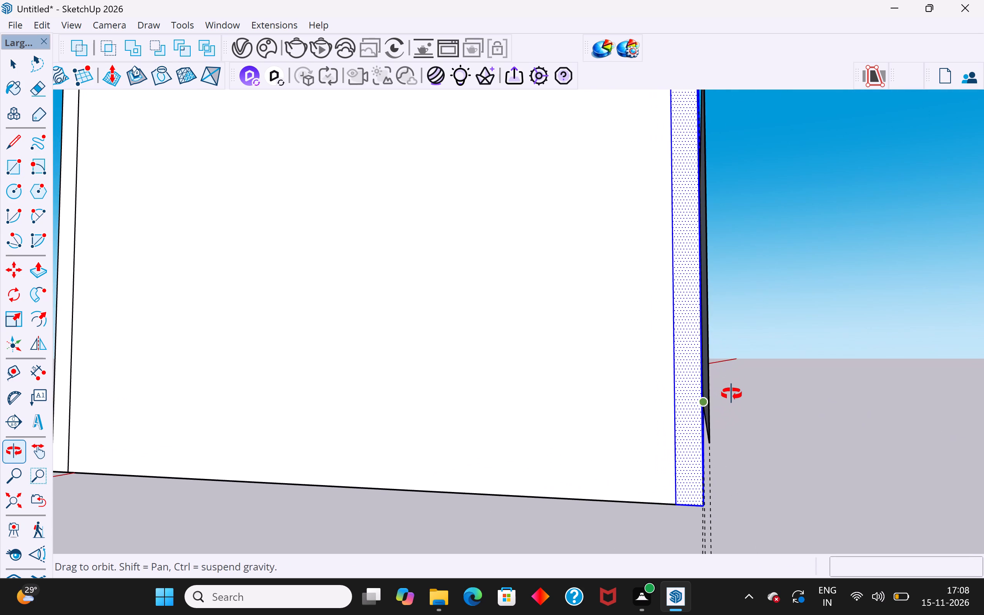
middle_click_drag(731, 394, 686, 411)
left_click(9, 60)
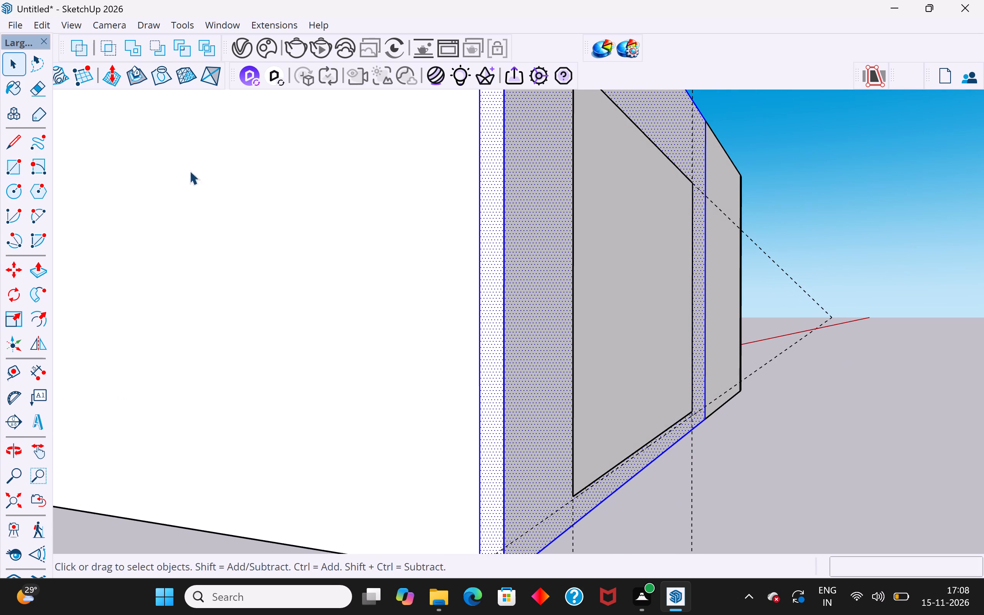
left_click(643, 356)
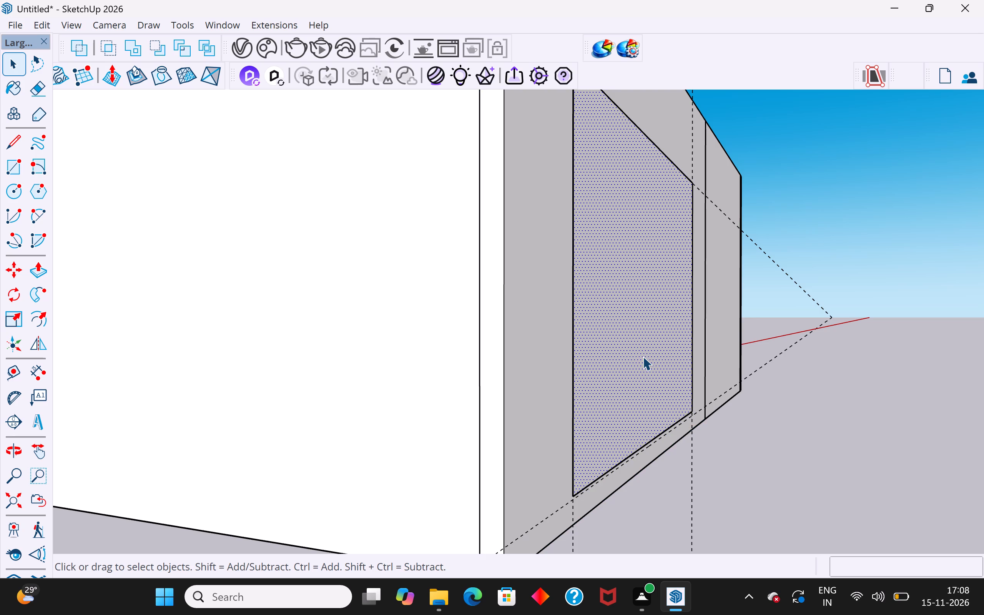
key("Escape")
left_click(644, 356)
key("Delete")
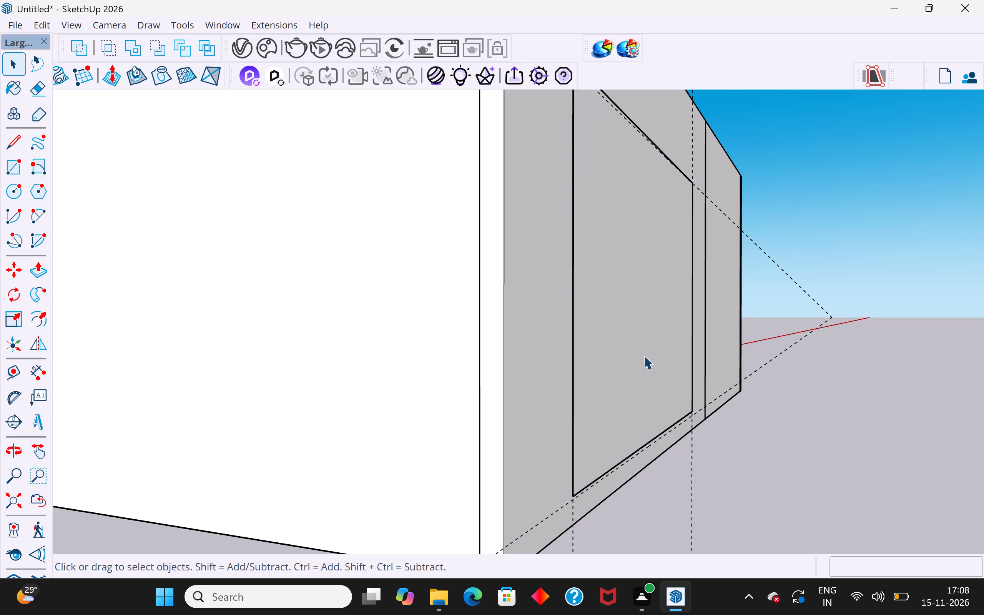
Undo the deletion of the rectangular face and the rectangle drawn on the rebuilt wall's outer side.
scroll(633, 386, "down", 4)
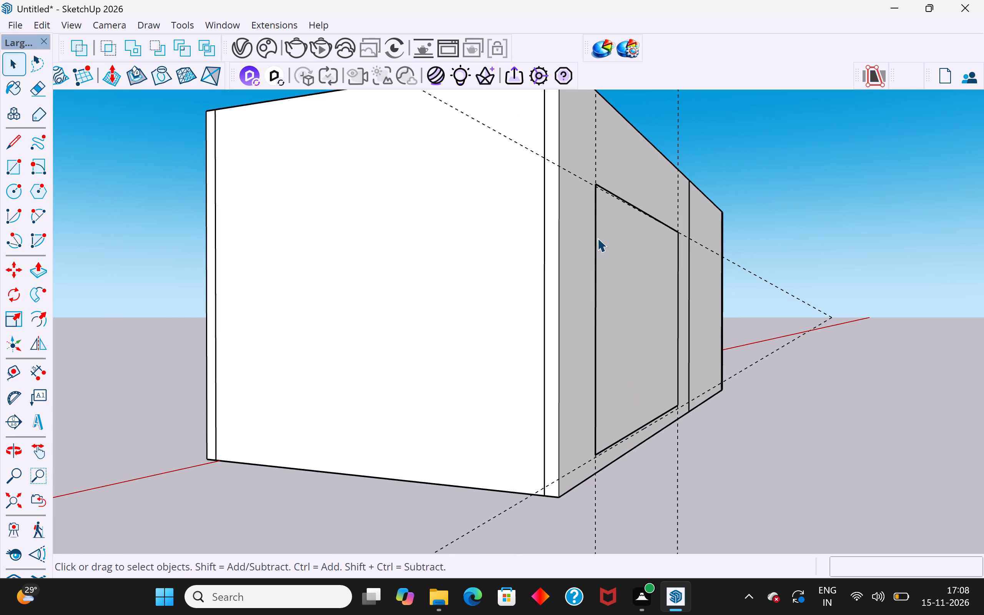
key("ctrl+z")
key("ctrl+z")
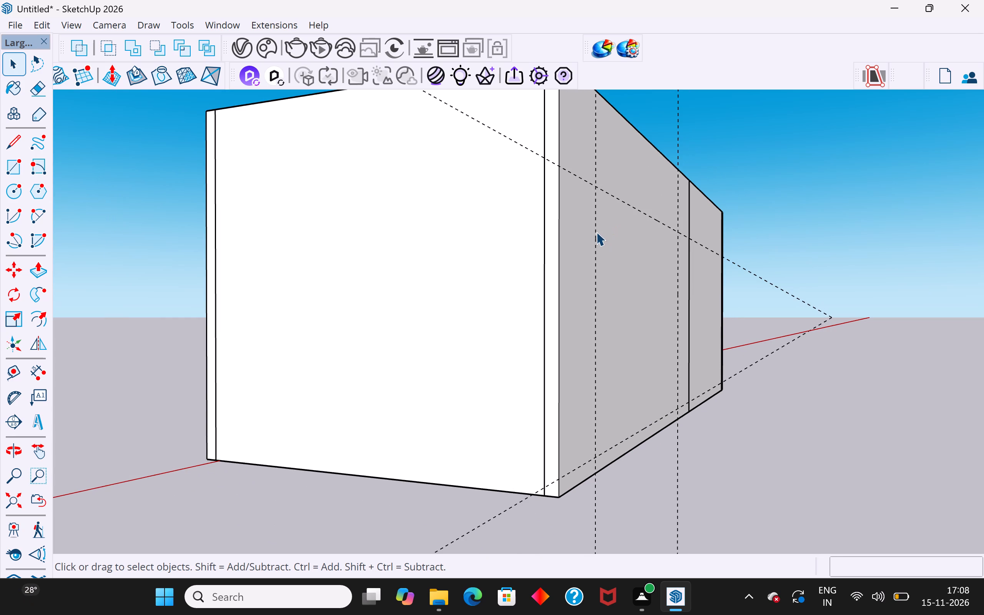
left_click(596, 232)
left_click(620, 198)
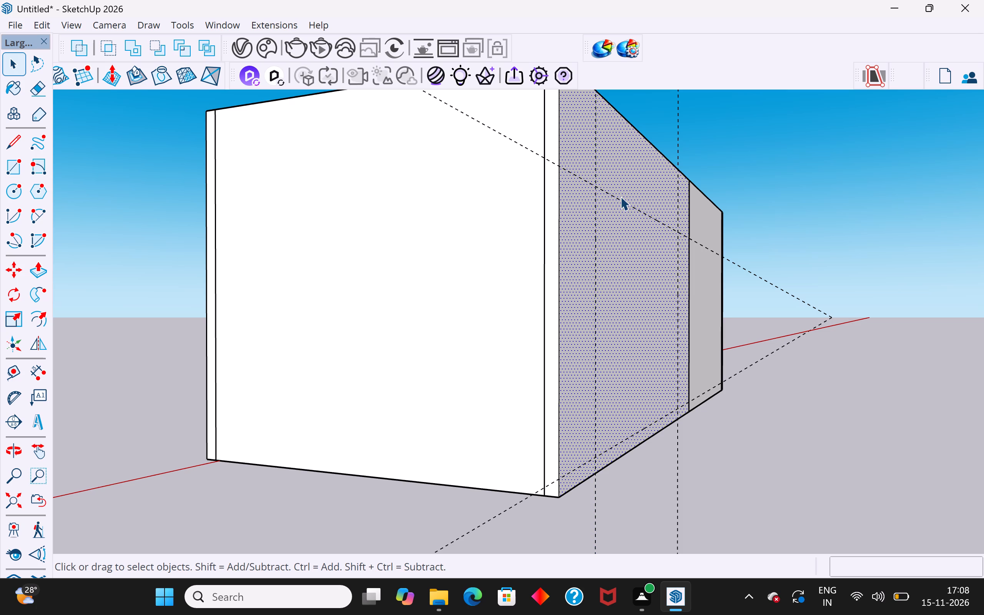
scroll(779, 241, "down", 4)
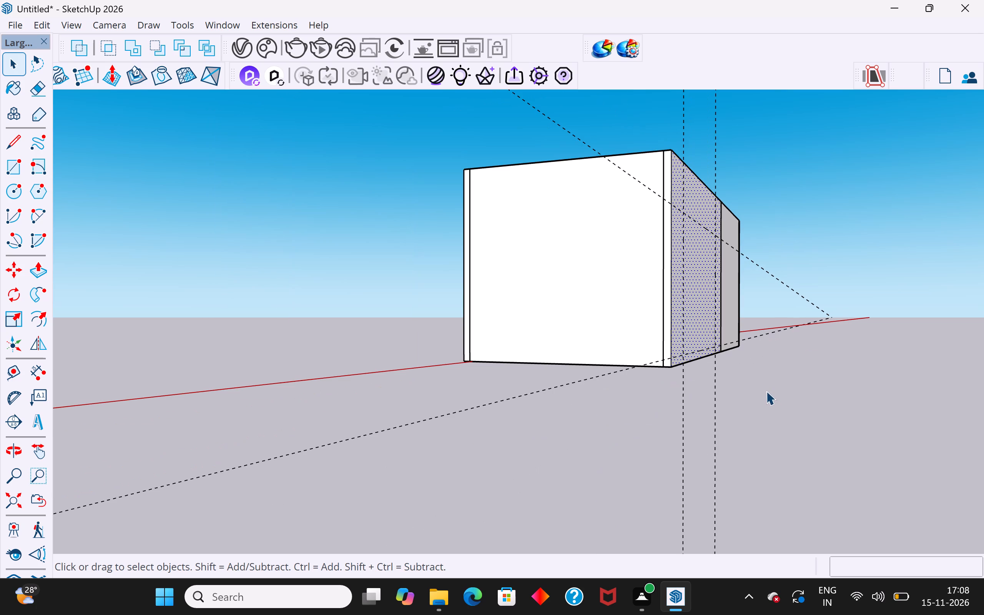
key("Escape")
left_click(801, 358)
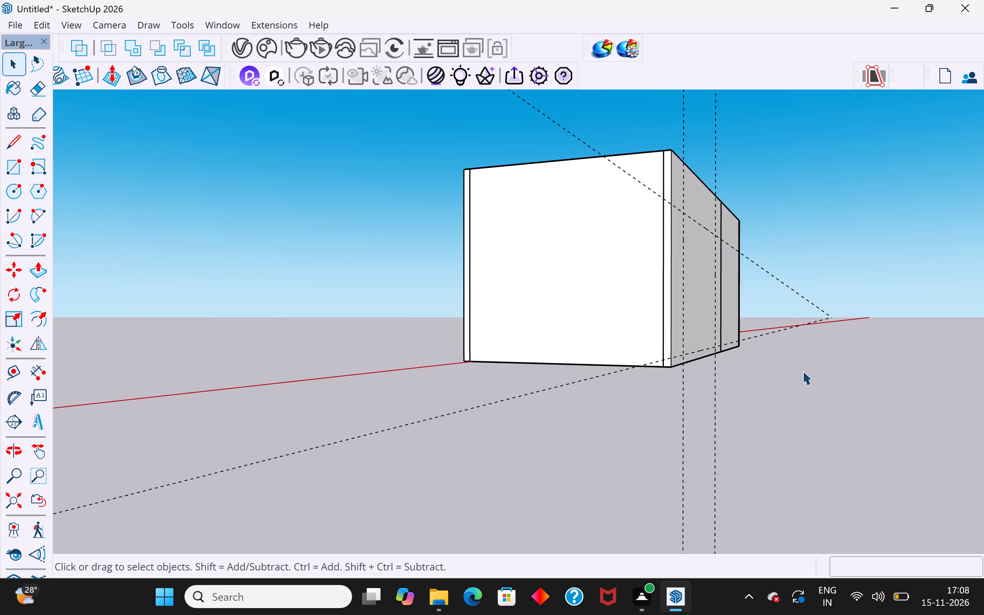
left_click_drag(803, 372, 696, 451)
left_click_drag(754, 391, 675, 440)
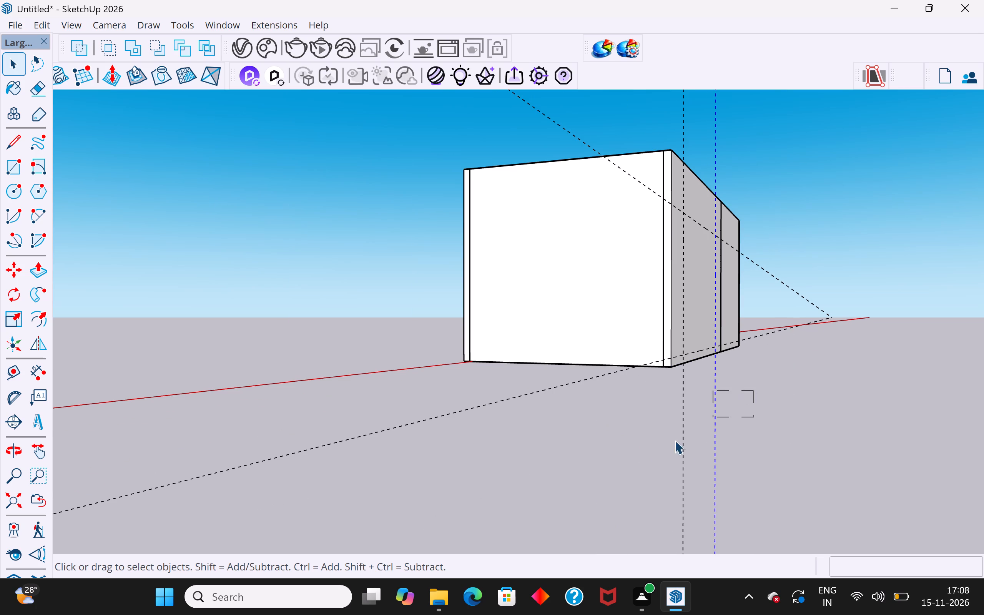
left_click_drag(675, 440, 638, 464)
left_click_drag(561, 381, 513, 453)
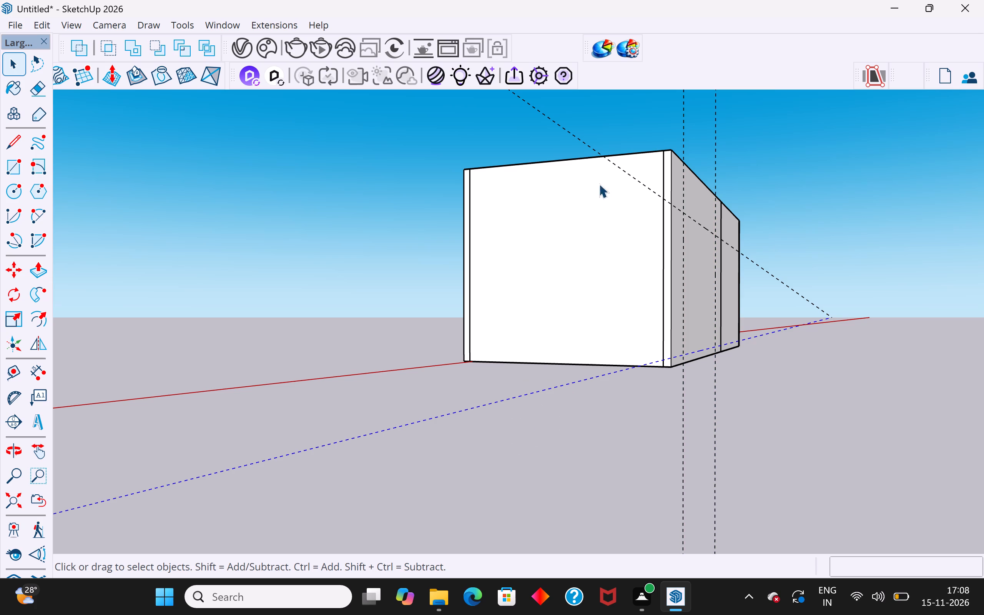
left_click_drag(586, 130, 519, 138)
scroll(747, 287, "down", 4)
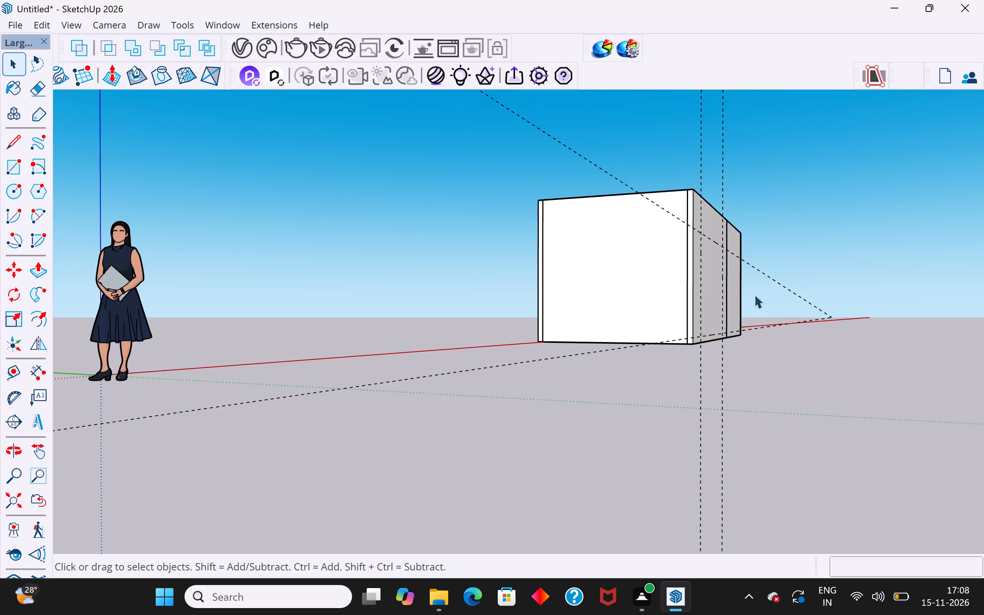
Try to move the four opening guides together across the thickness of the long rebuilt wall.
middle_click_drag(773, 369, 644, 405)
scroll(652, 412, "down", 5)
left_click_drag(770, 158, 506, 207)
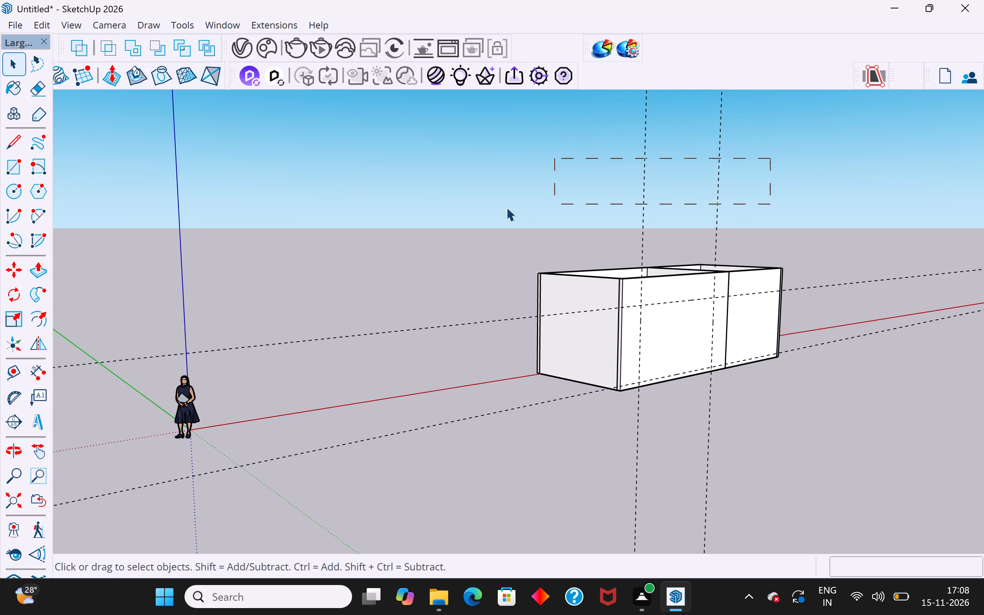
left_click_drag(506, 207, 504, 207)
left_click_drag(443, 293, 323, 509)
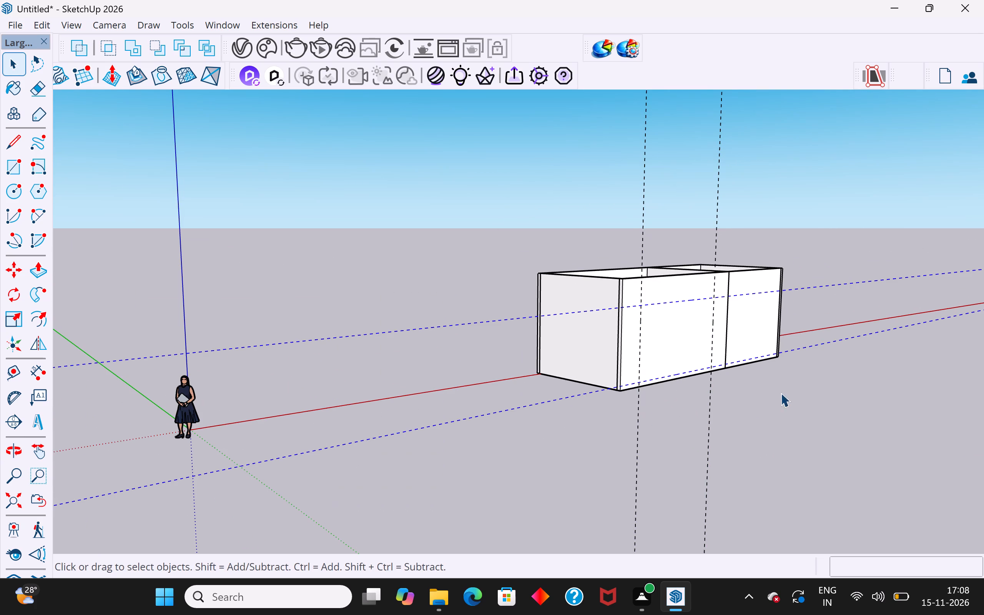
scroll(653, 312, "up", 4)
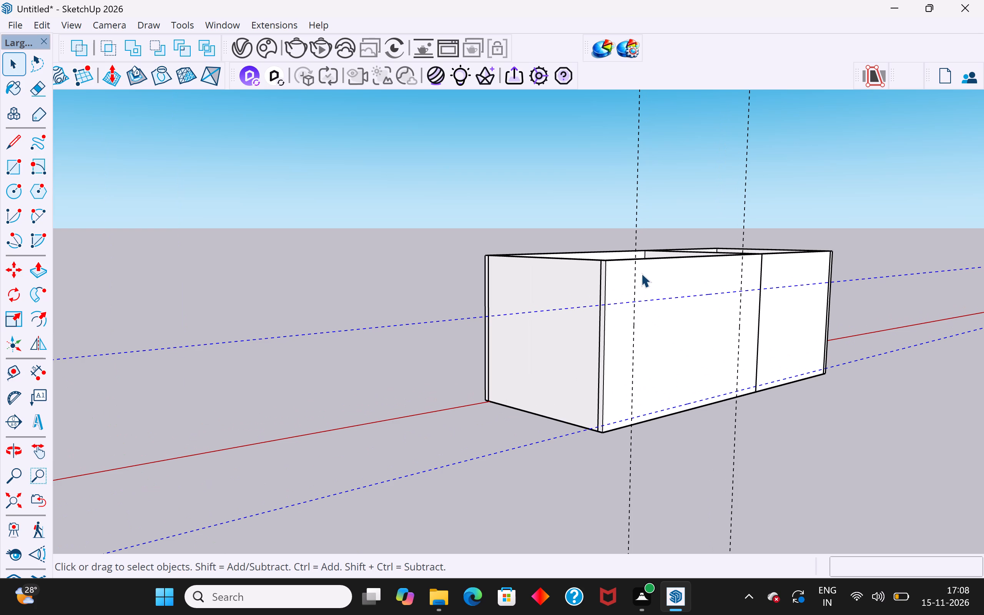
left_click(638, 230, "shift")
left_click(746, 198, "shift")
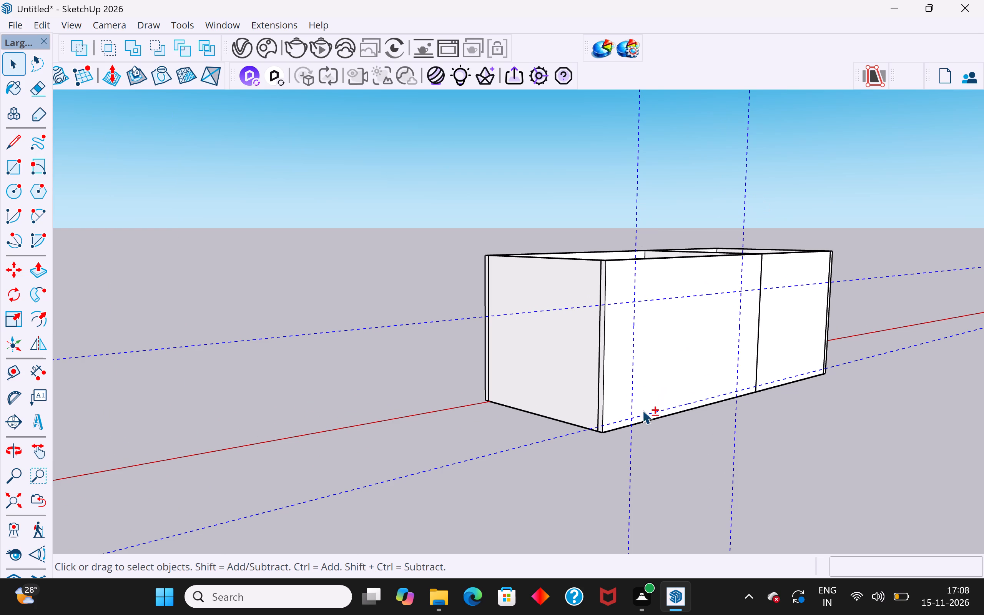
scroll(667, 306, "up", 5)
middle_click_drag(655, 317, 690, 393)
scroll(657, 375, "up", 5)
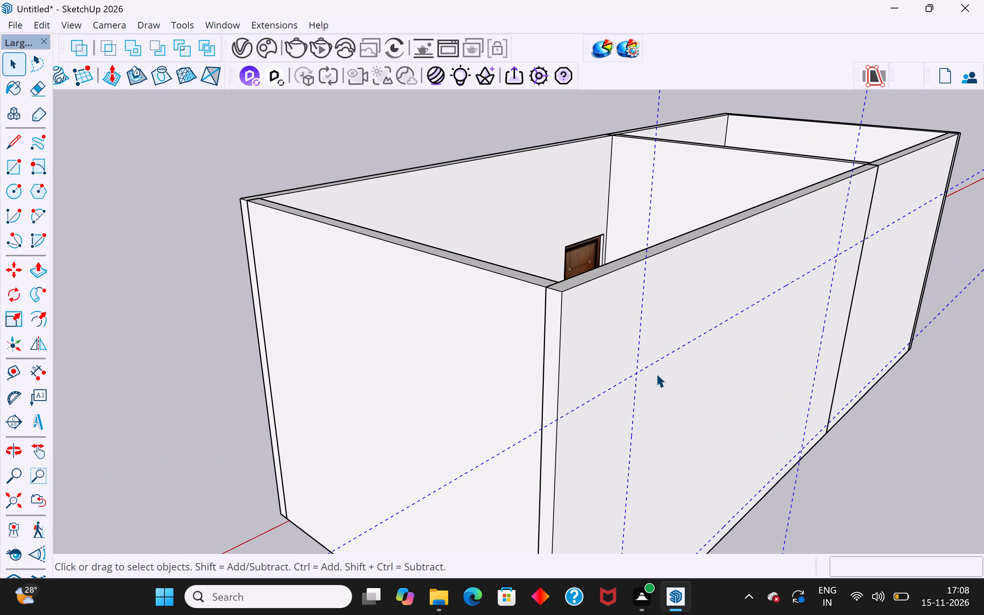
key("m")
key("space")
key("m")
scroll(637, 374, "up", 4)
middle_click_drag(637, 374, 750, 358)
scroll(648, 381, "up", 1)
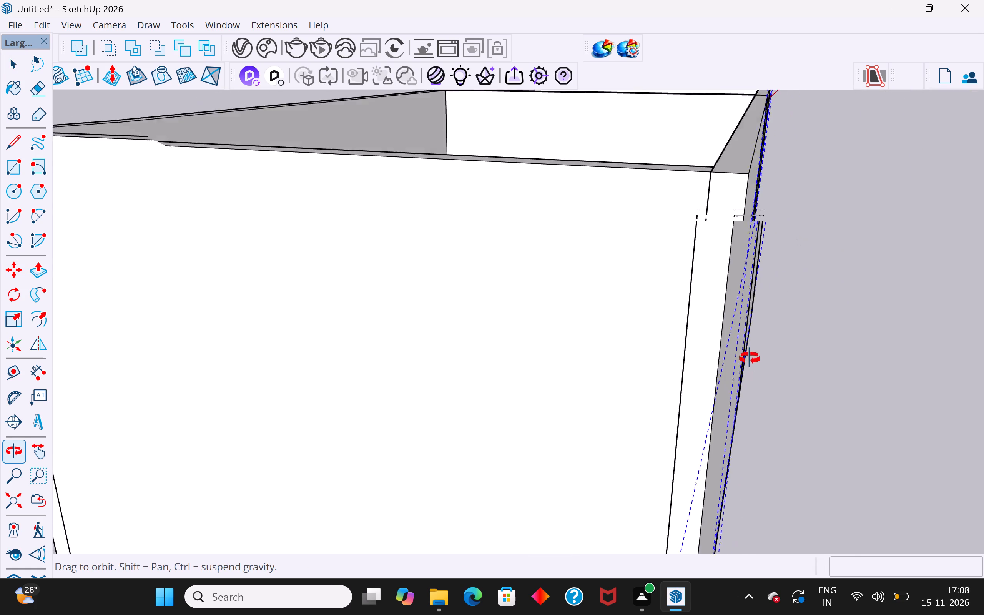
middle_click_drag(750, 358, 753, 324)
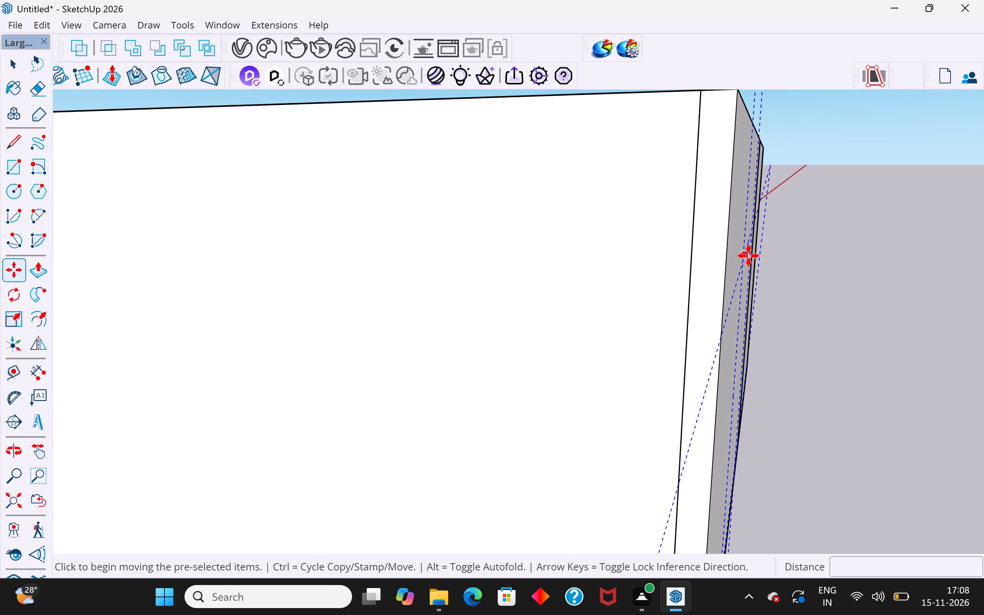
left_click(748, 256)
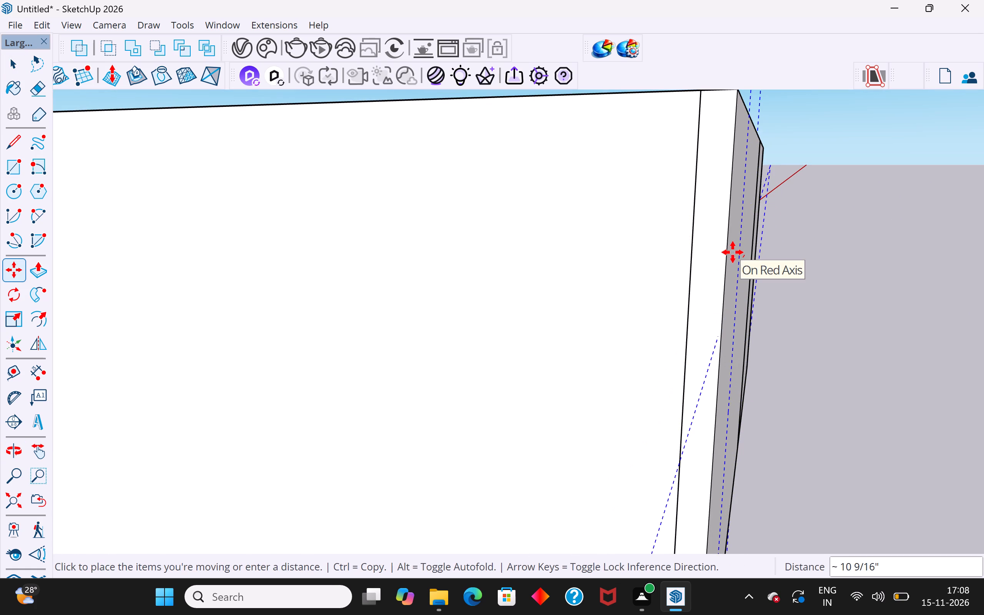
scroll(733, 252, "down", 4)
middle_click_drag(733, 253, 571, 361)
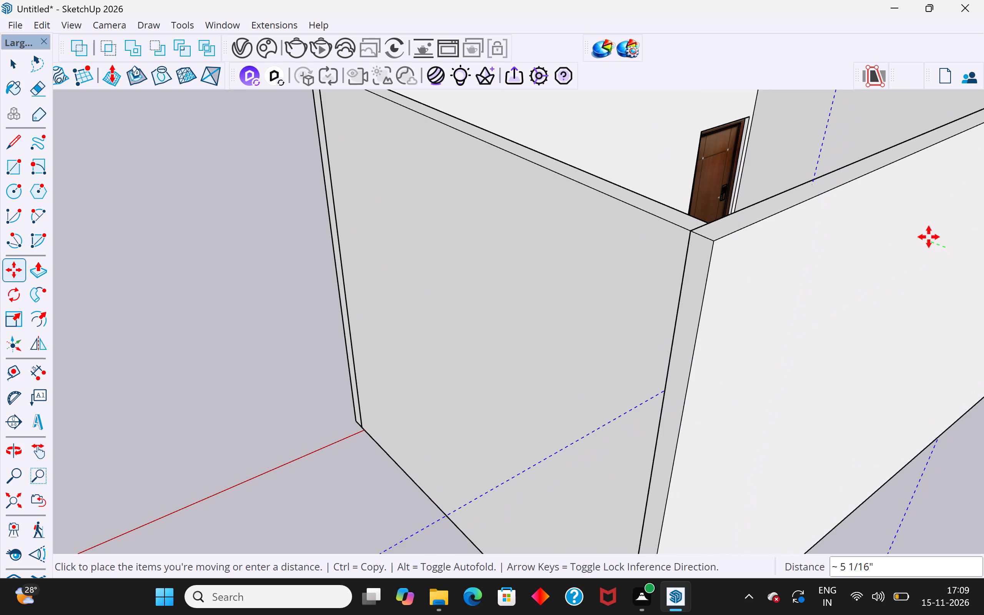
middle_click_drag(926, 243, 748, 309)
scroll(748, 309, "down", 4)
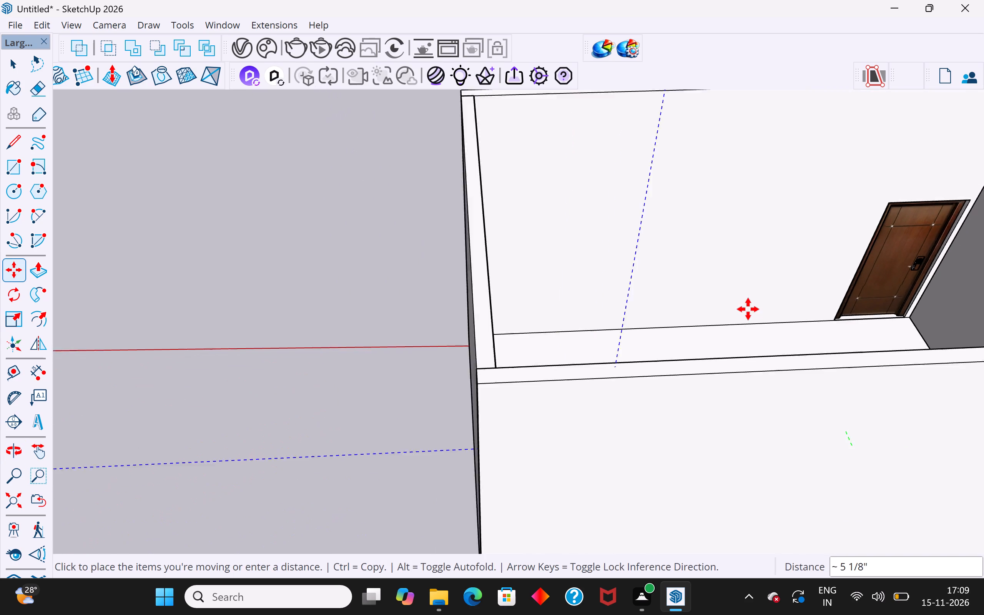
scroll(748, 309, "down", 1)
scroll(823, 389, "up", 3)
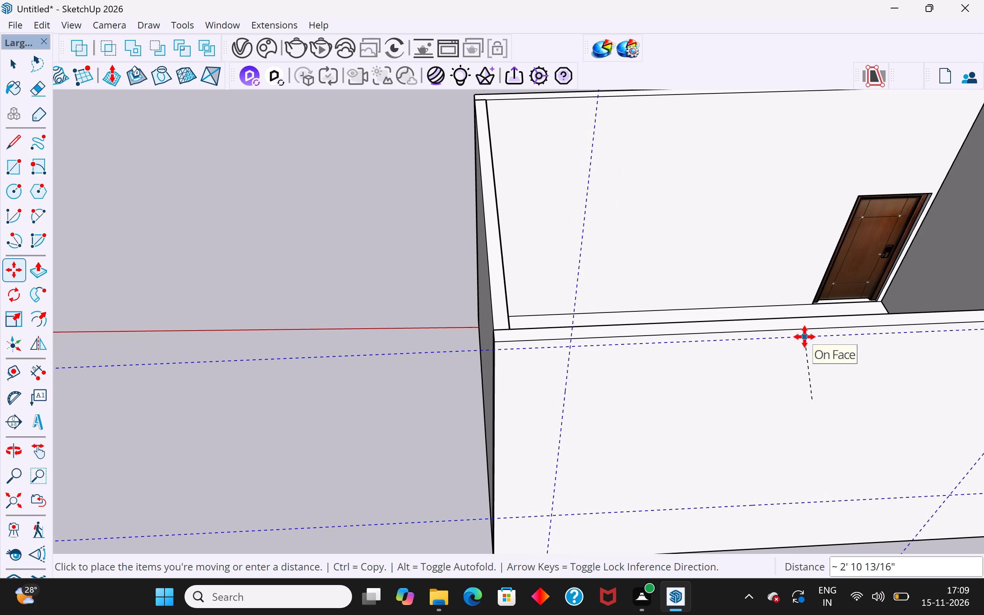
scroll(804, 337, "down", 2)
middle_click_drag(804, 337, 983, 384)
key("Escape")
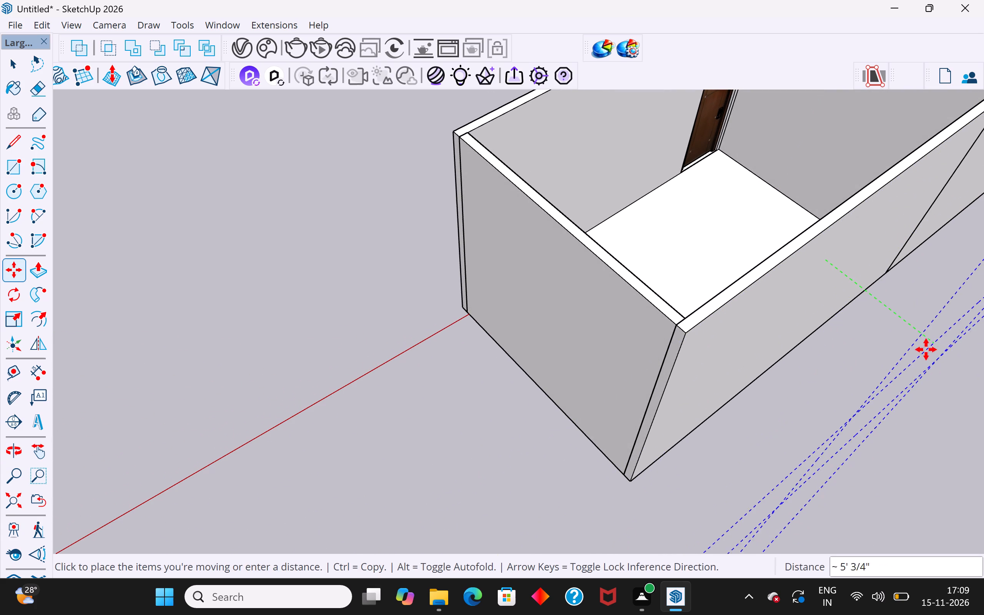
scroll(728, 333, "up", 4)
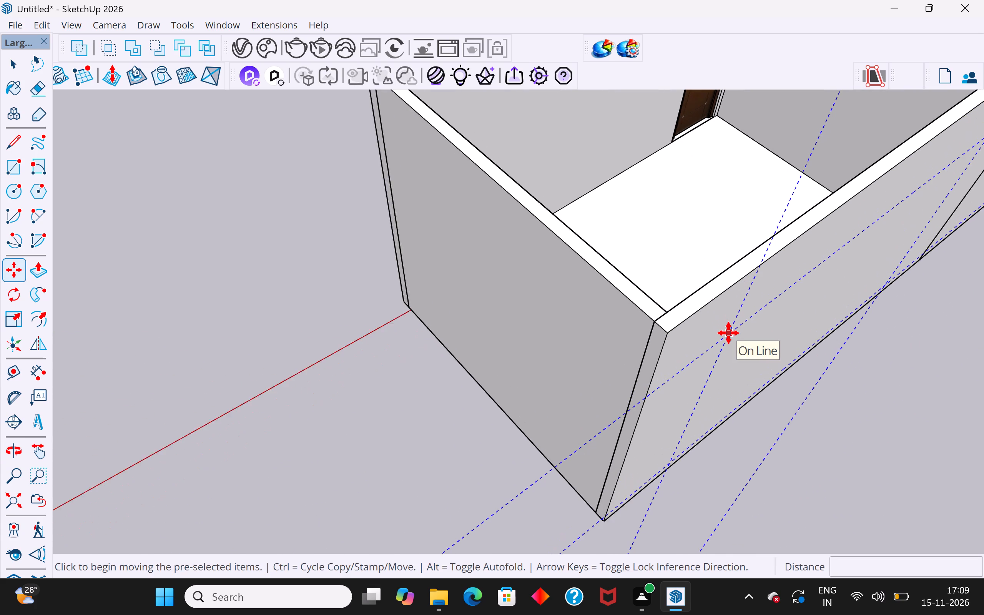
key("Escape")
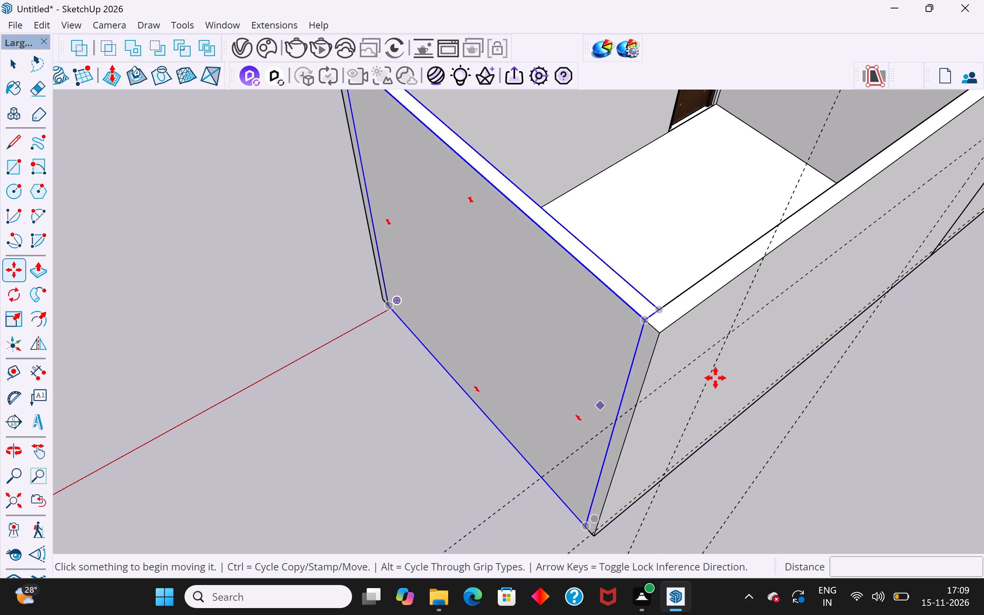
Delete all the guides in the model.
scroll(715, 378, "down", 4)
middle_click_drag(822, 379, 731, 180)
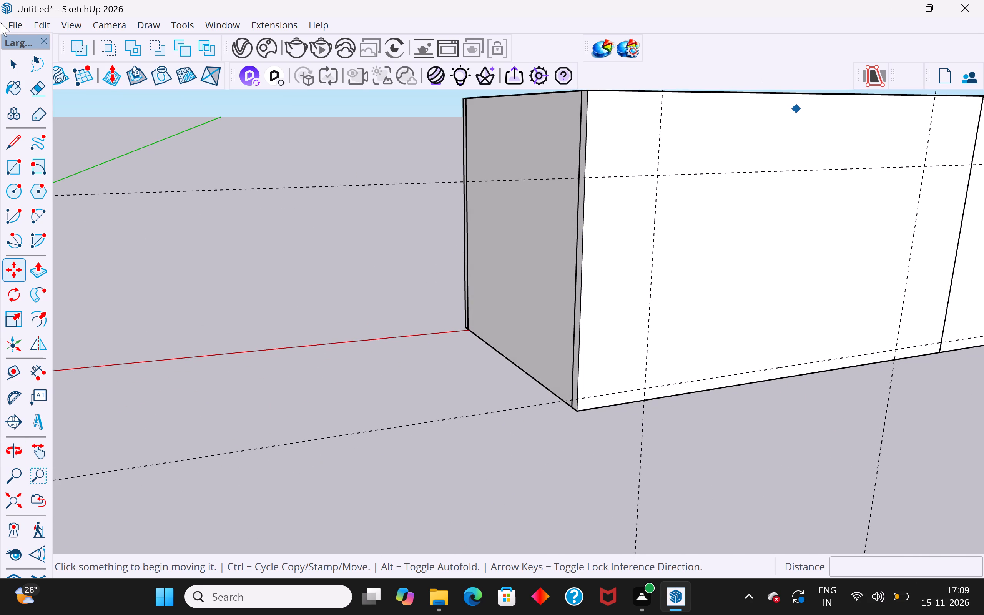
left_click(44, 27)
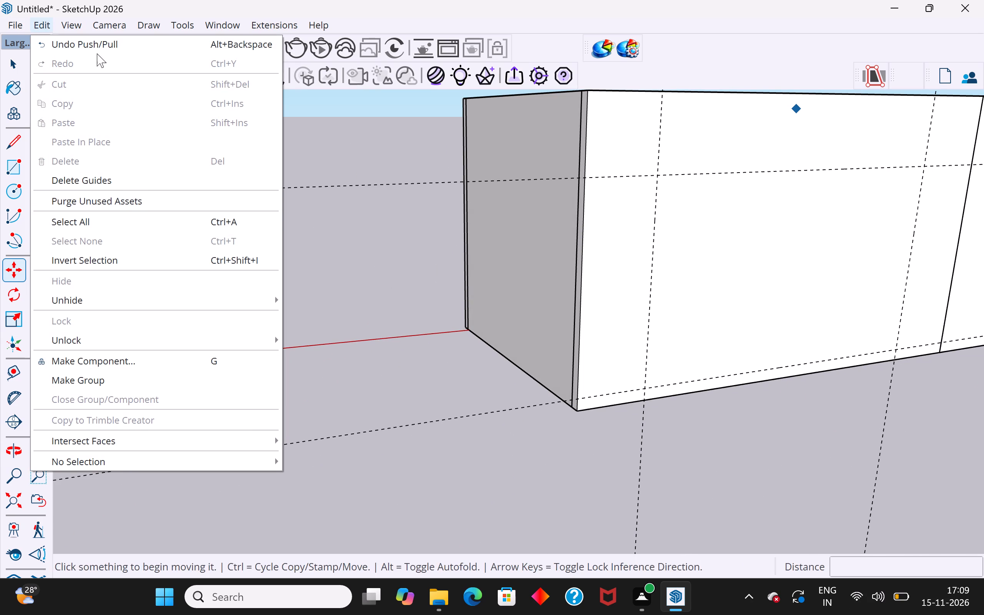
left_click(106, 188)
Place a vertical guide 3' in from the corner edge at the larger room's end of the long wall's outer face.
scroll(106, 188, "down", 4)
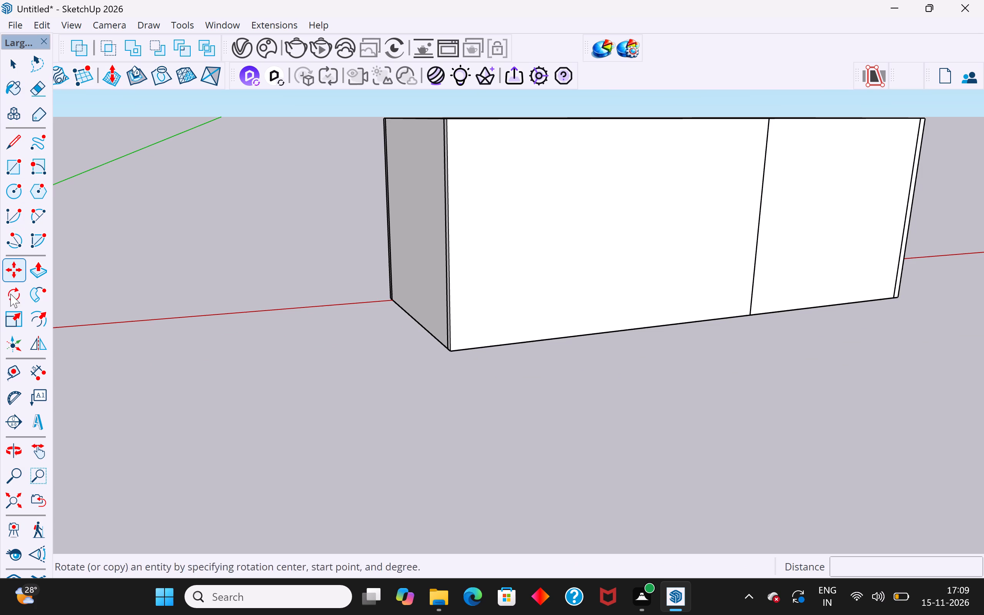
left_click(13, 361)
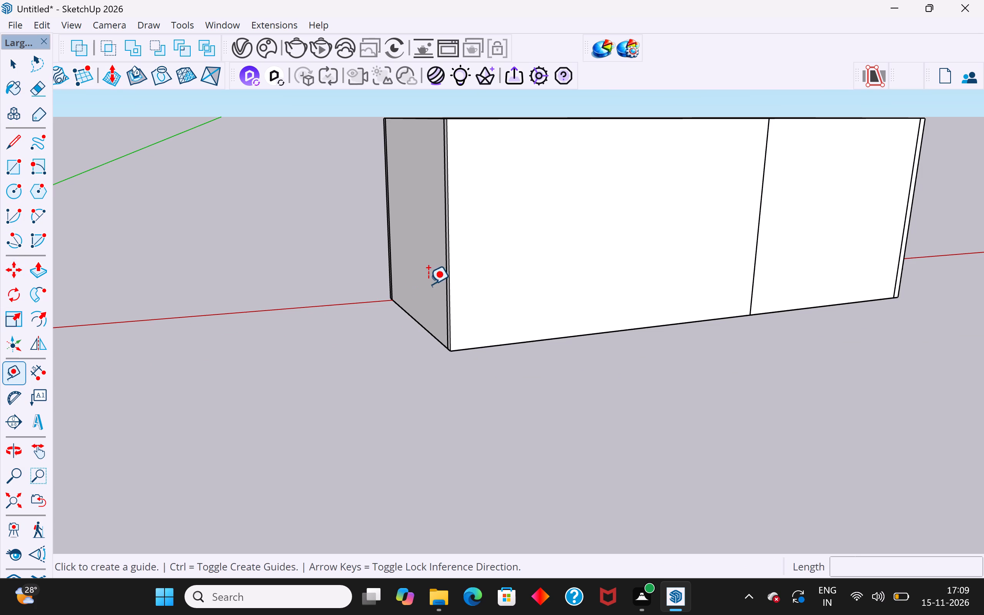
left_click(445, 251)
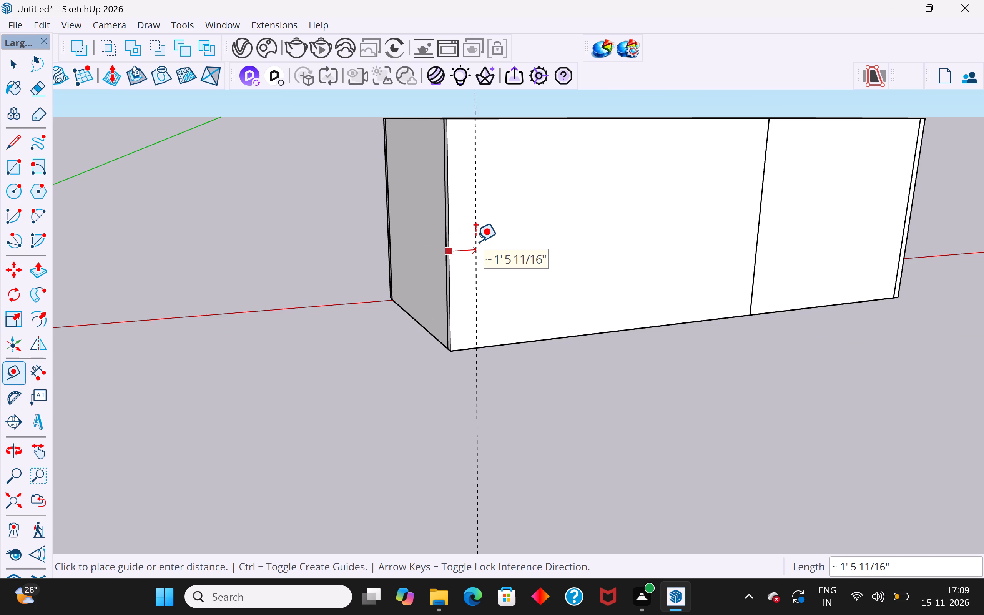
type("3'")
key("Return")
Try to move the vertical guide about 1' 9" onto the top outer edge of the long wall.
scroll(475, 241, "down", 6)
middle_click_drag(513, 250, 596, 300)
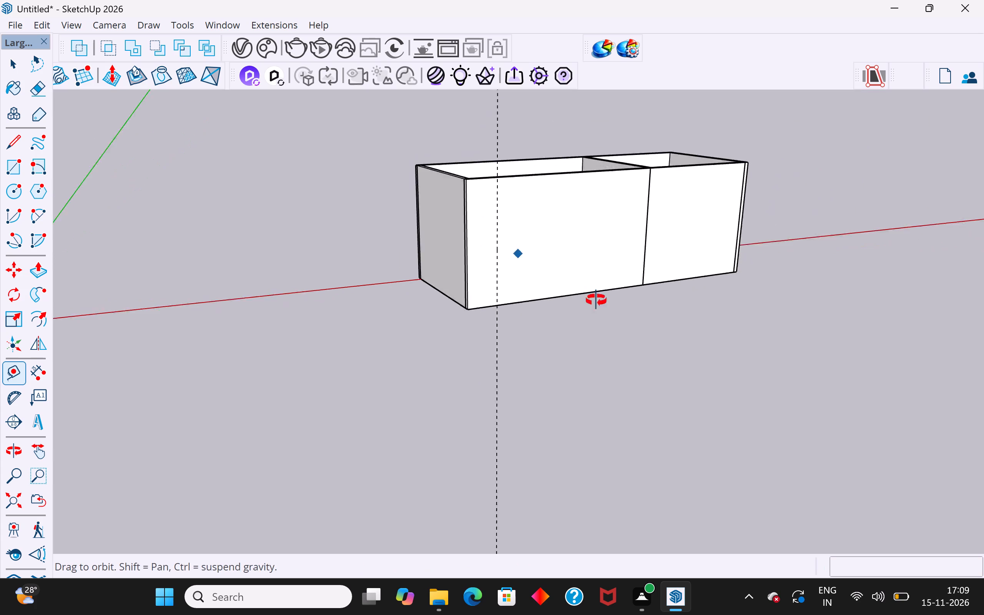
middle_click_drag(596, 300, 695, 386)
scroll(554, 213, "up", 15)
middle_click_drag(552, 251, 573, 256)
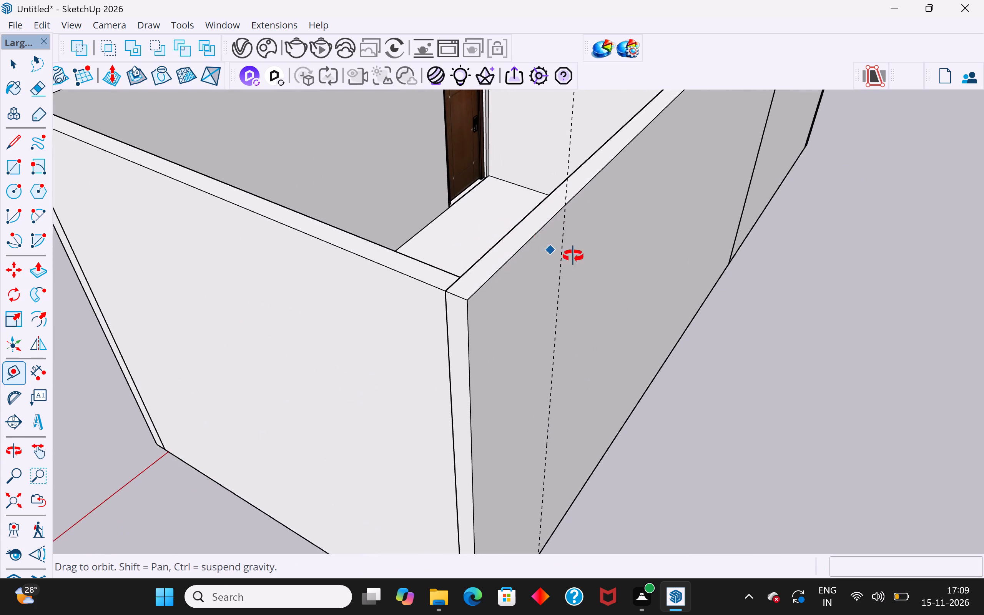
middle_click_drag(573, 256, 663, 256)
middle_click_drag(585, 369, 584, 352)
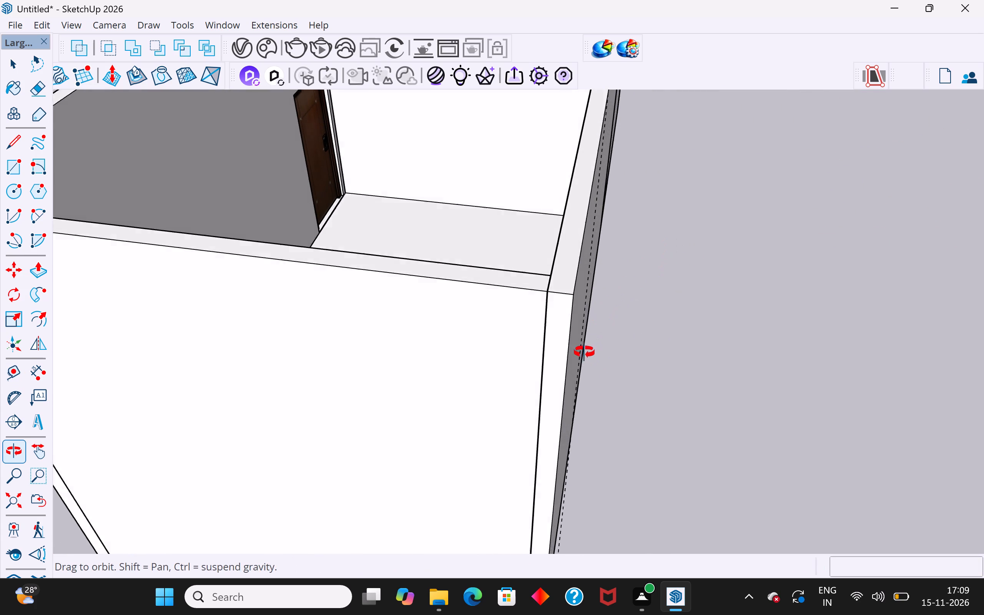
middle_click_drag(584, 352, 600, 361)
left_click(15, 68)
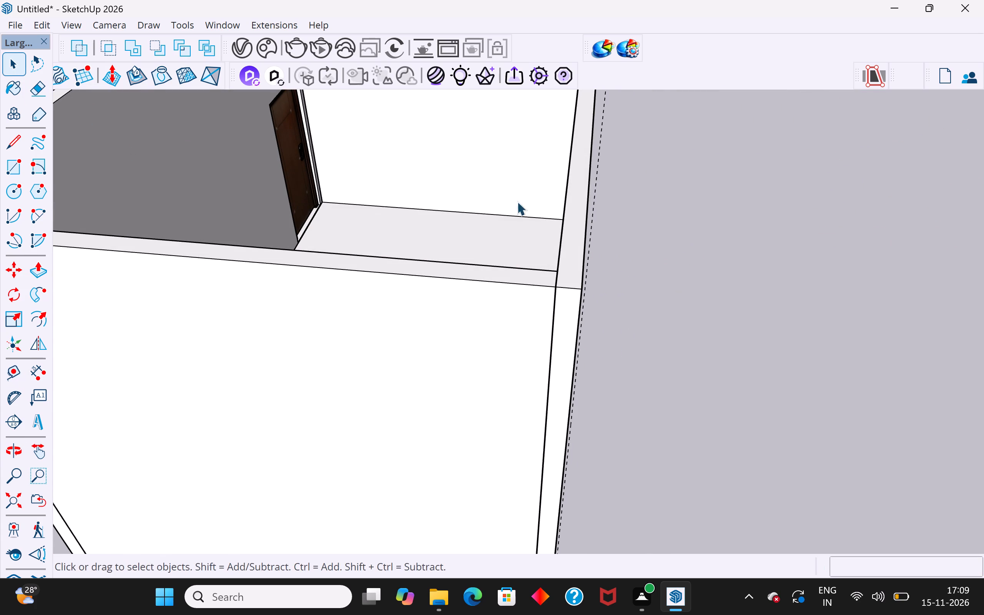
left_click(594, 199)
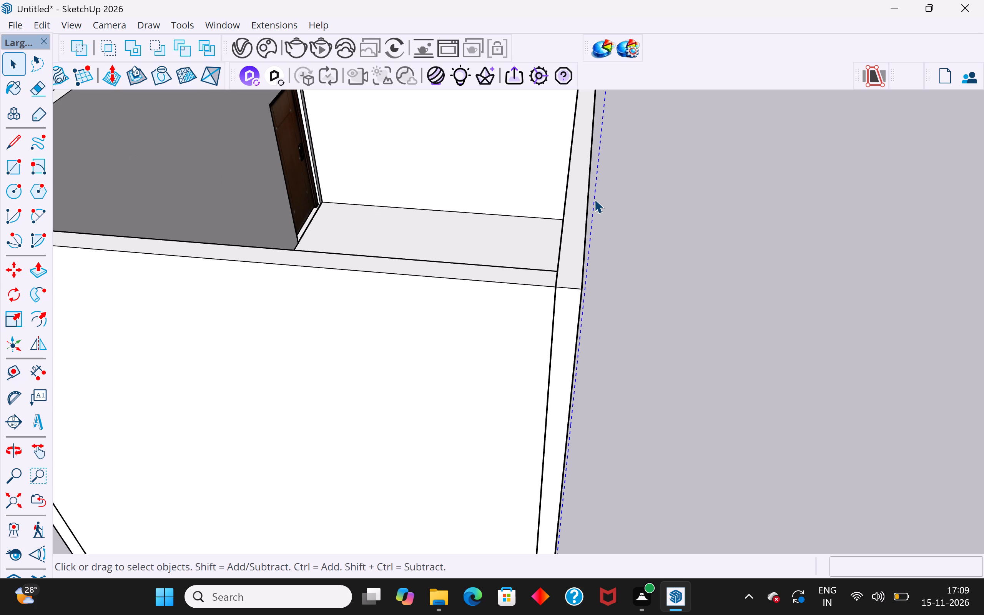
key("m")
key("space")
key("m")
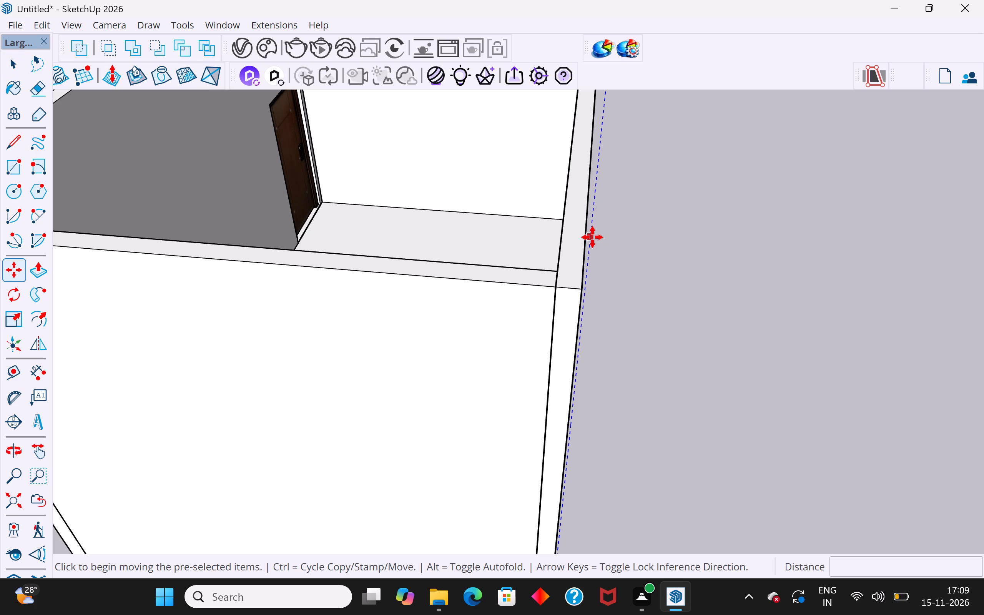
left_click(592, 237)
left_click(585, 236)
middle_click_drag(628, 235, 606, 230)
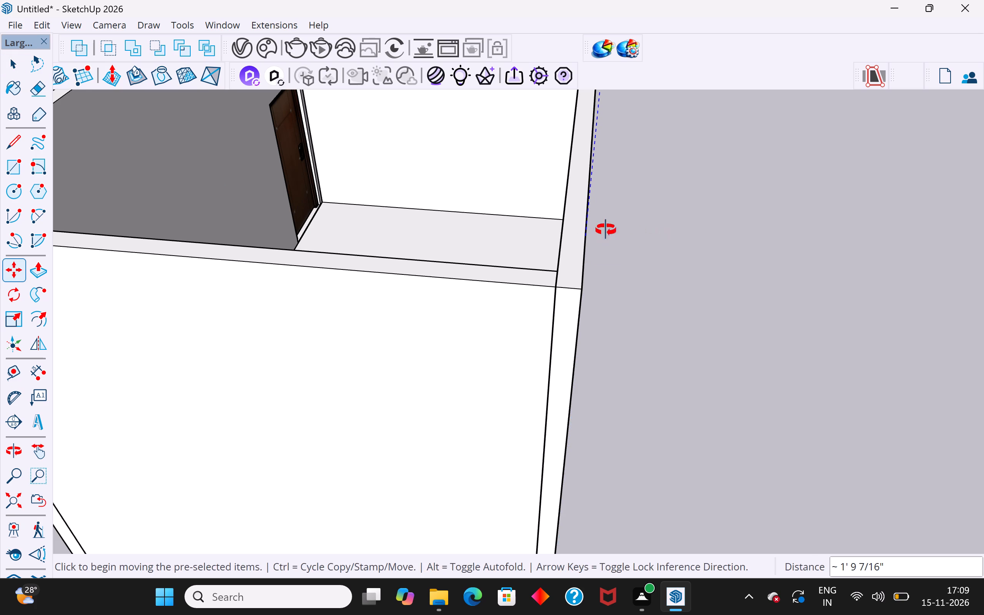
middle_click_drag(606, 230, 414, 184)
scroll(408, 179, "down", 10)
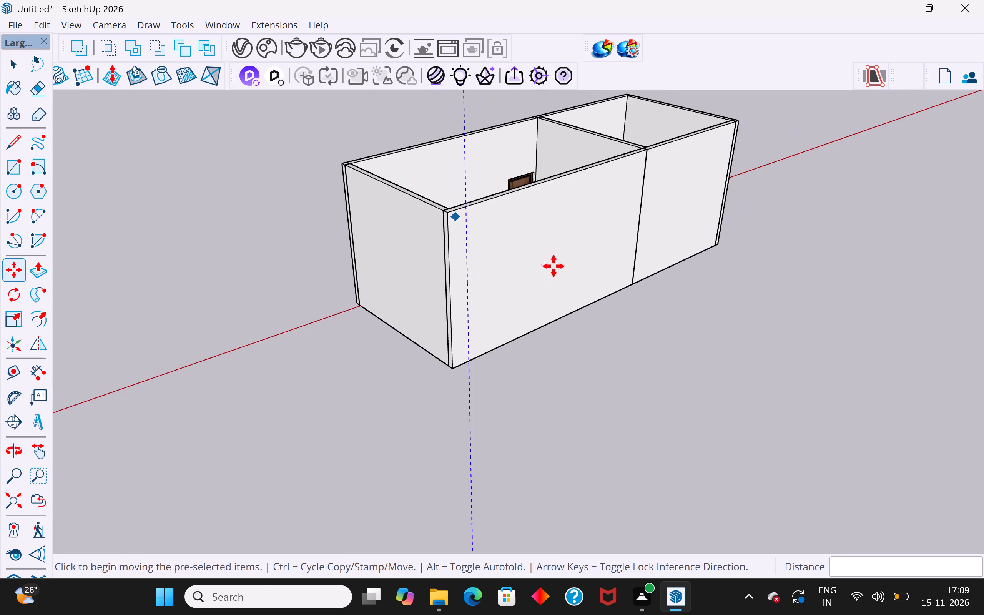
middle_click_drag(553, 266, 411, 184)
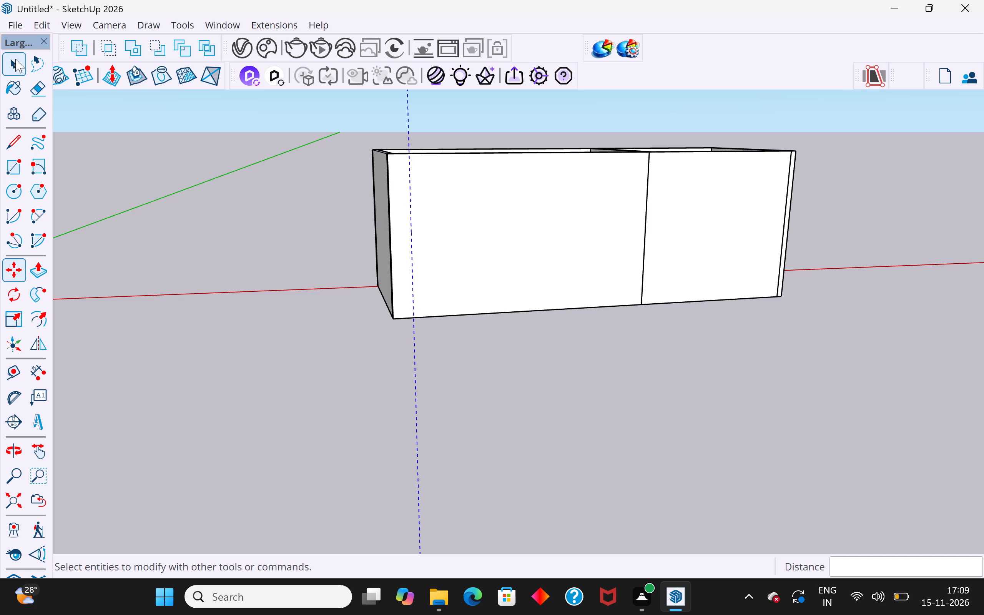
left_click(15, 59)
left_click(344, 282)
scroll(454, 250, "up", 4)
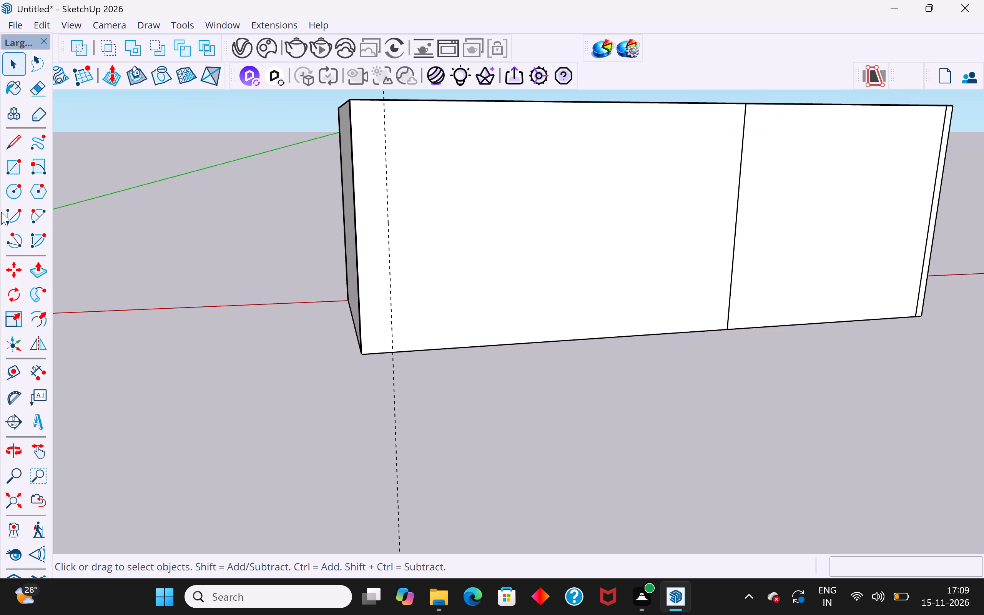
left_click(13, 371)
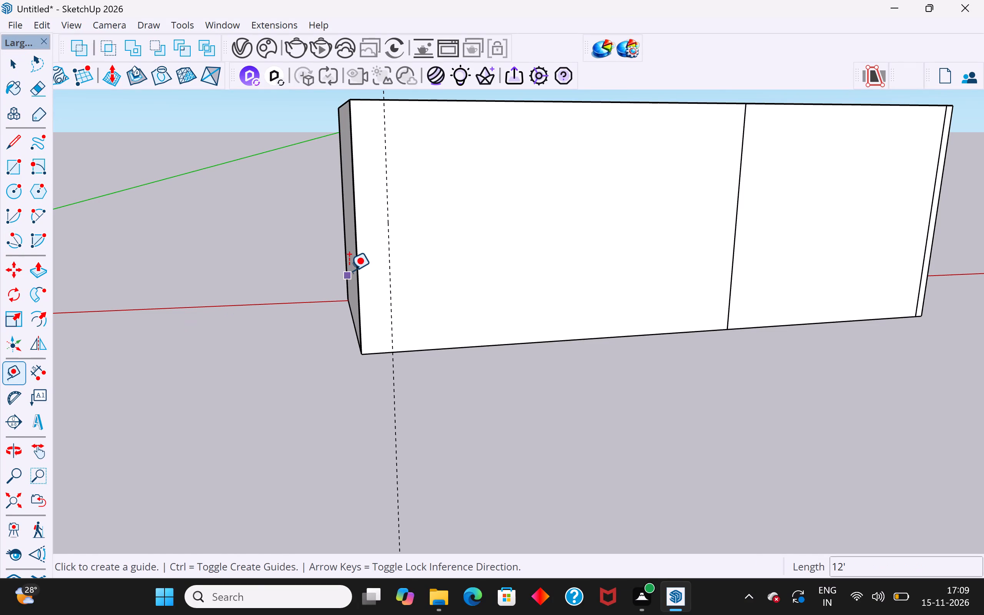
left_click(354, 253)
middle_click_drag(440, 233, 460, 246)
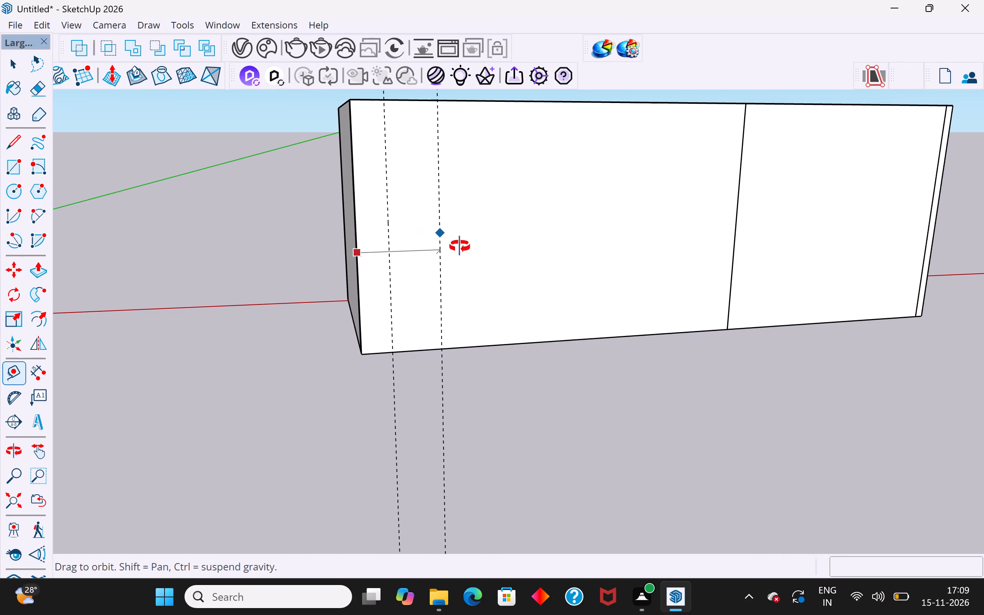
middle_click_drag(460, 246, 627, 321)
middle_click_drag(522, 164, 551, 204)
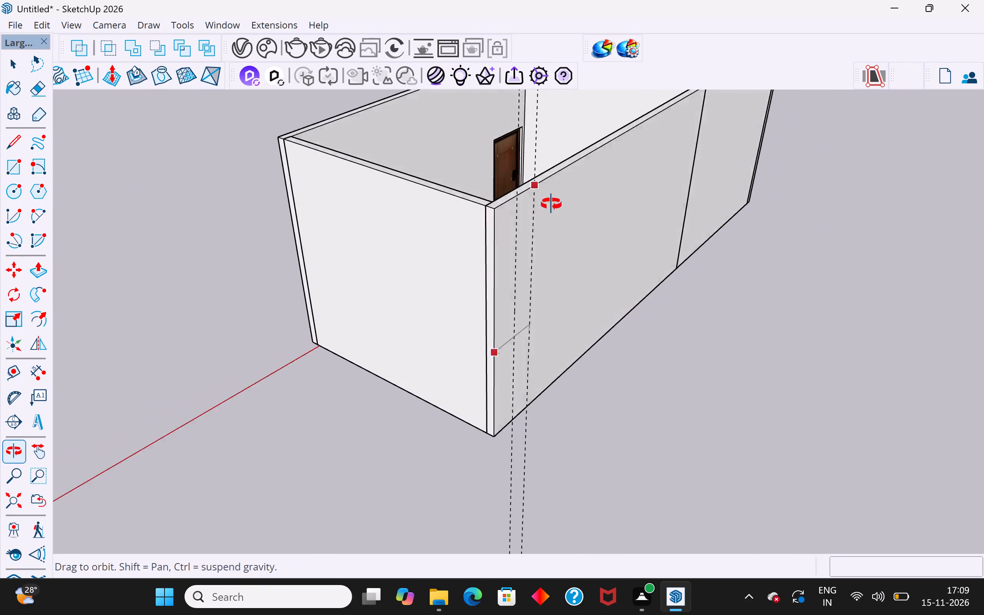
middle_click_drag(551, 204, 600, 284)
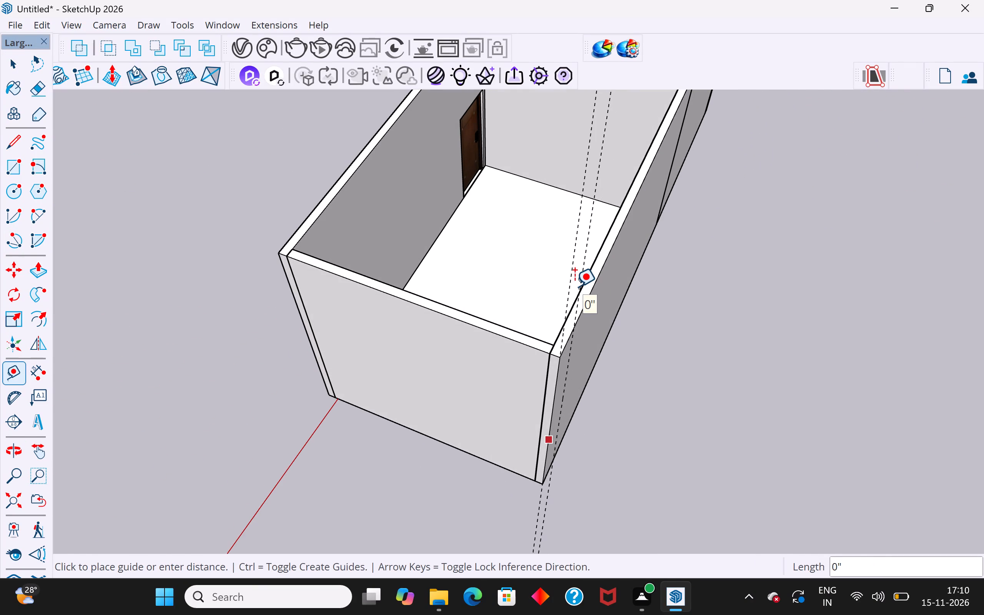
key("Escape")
Delete all the guides in the model.
left_click(44, 23)
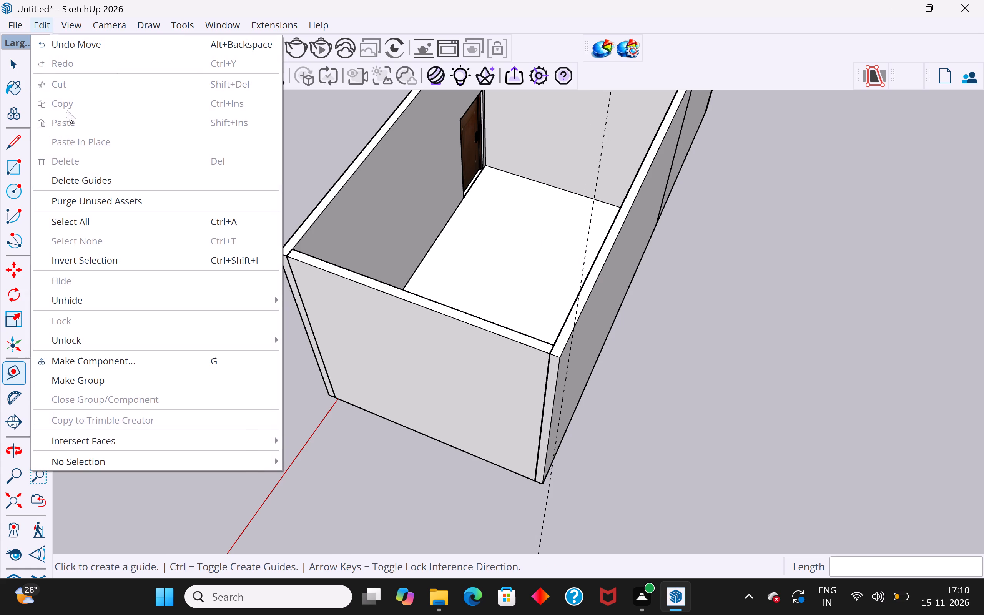
left_click(91, 177)
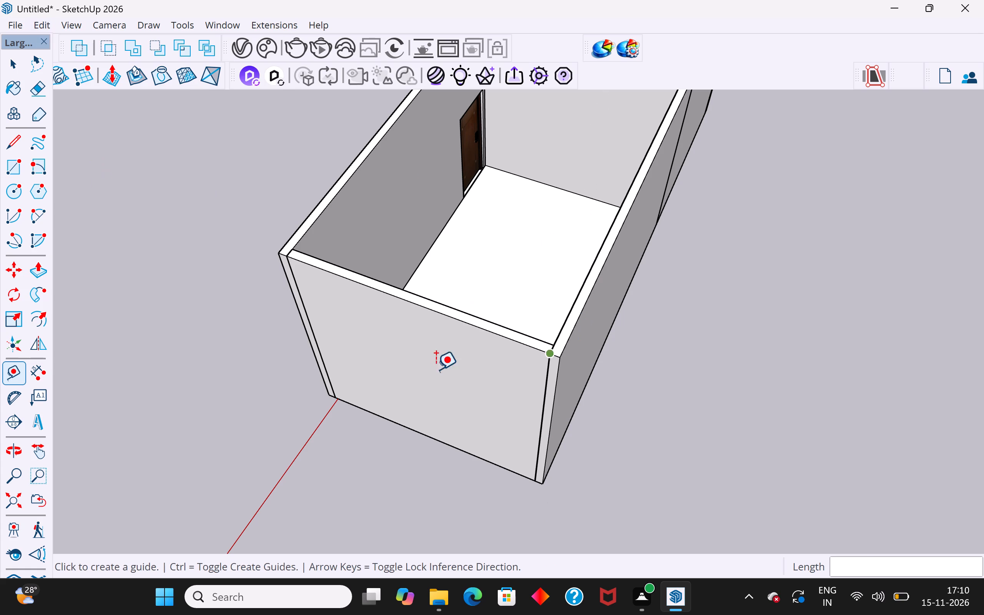
Place a vertical guide 3' in from the outer corner edge at the larger room's end of the long wall's outer face.
left_click(16, 371)
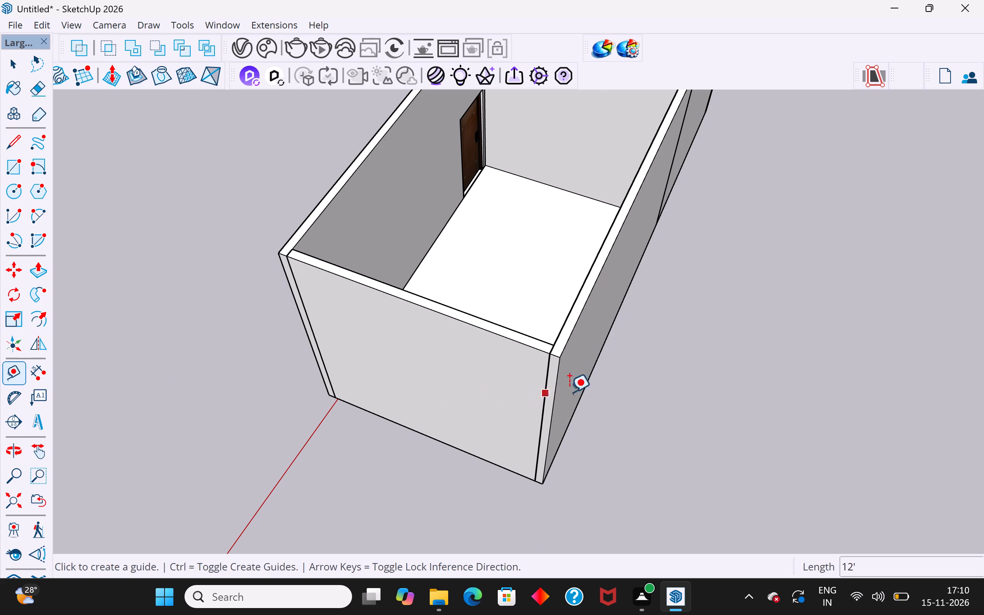
scroll(722, 403, "up", 3)
left_click(500, 377)
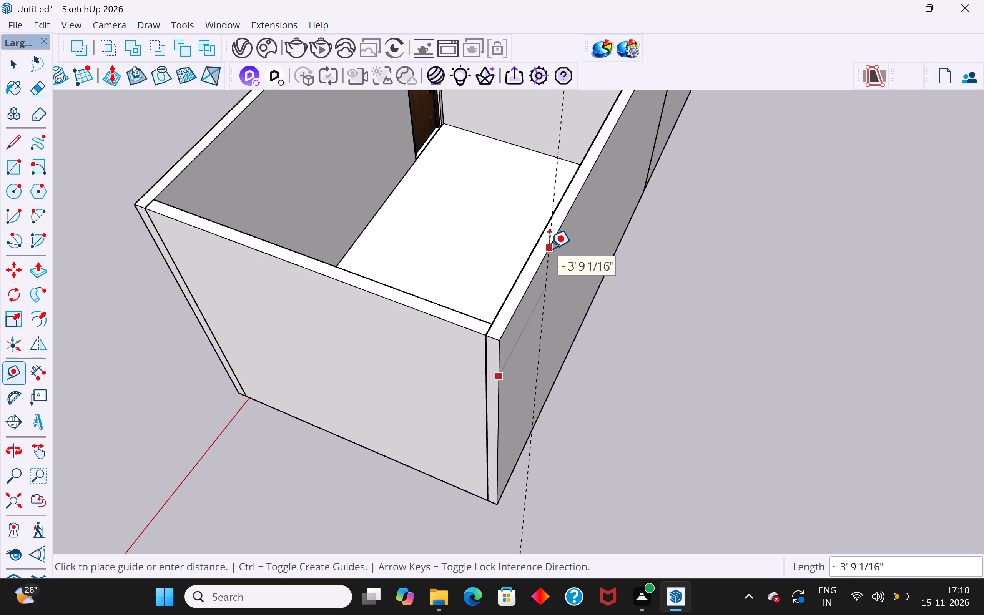
type("3'")
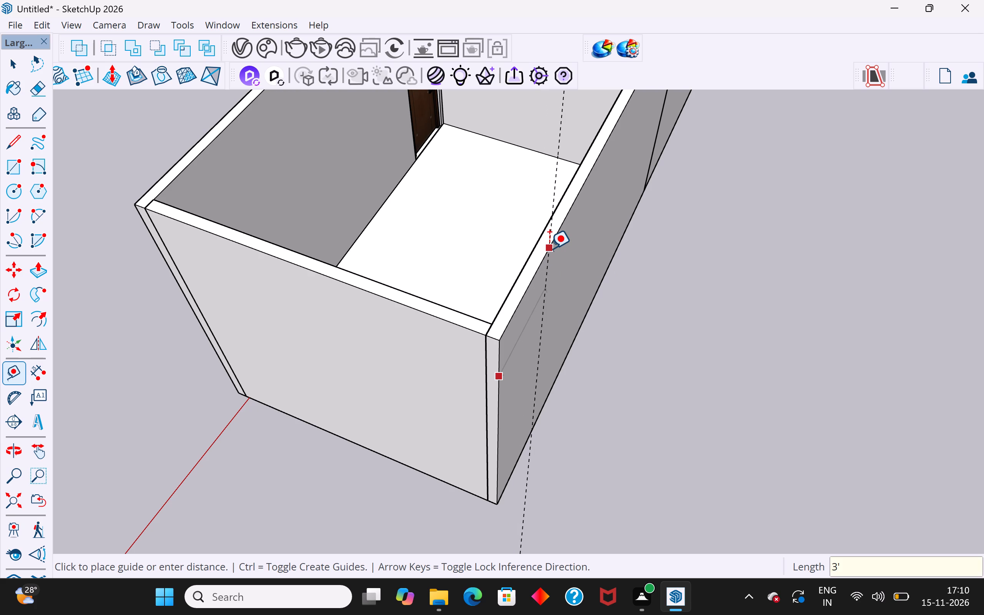
key("Return")
Place a vertical guide on the long wall's outer face, 3' from the partition seam line toward the larger room.
scroll(552, 287, "down", 4)
middle_click_drag(715, 386, 536, 195)
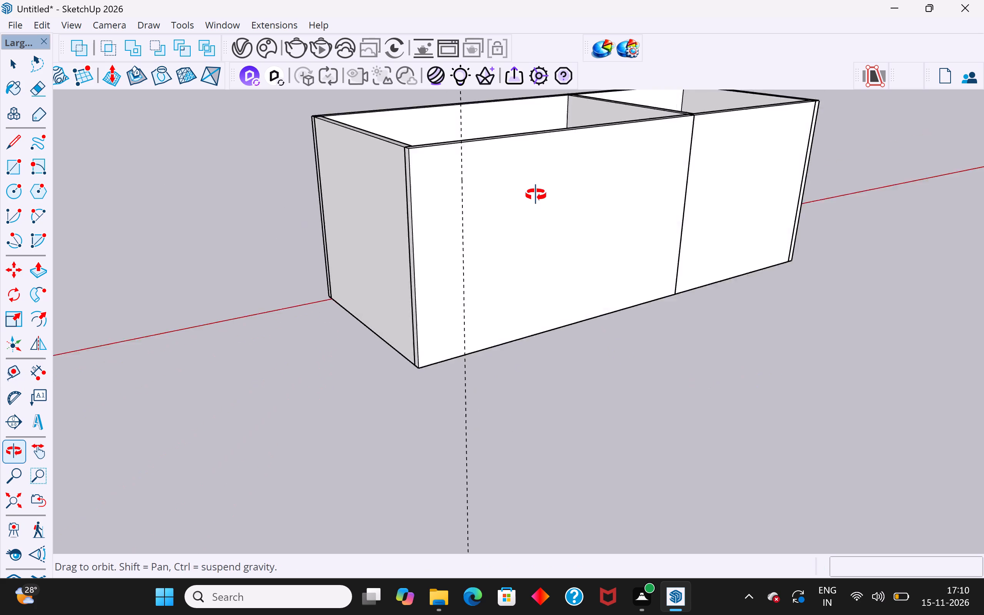
middle_click_drag(536, 195, 457, 277)
middle_click_drag(569, 219, 624, 299)
scroll(733, 176, "up", 2)
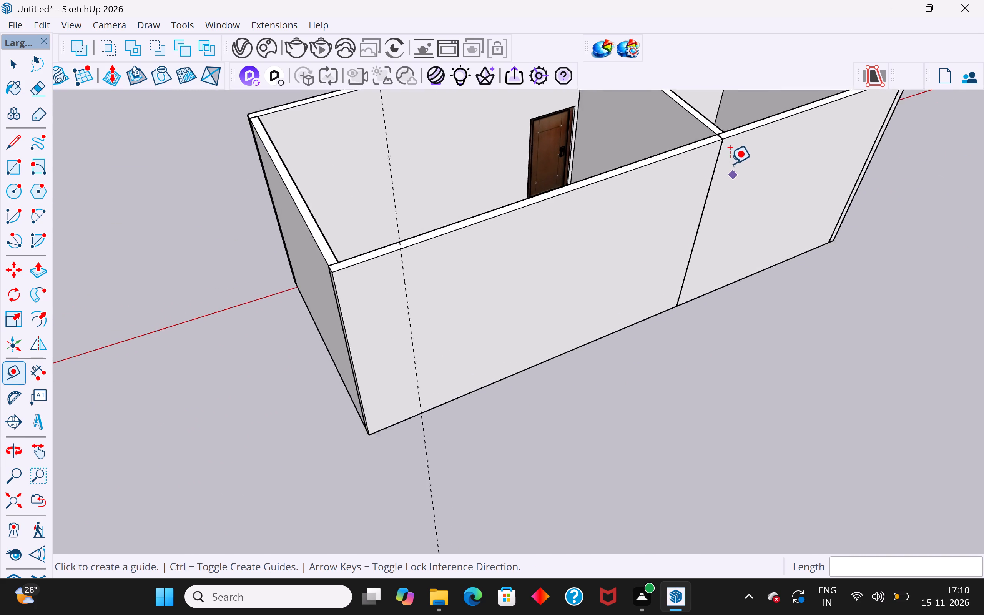
scroll(730, 164, "up", 3)
scroll(646, 370, "down", 5)
scroll(671, 175, "up", 5)
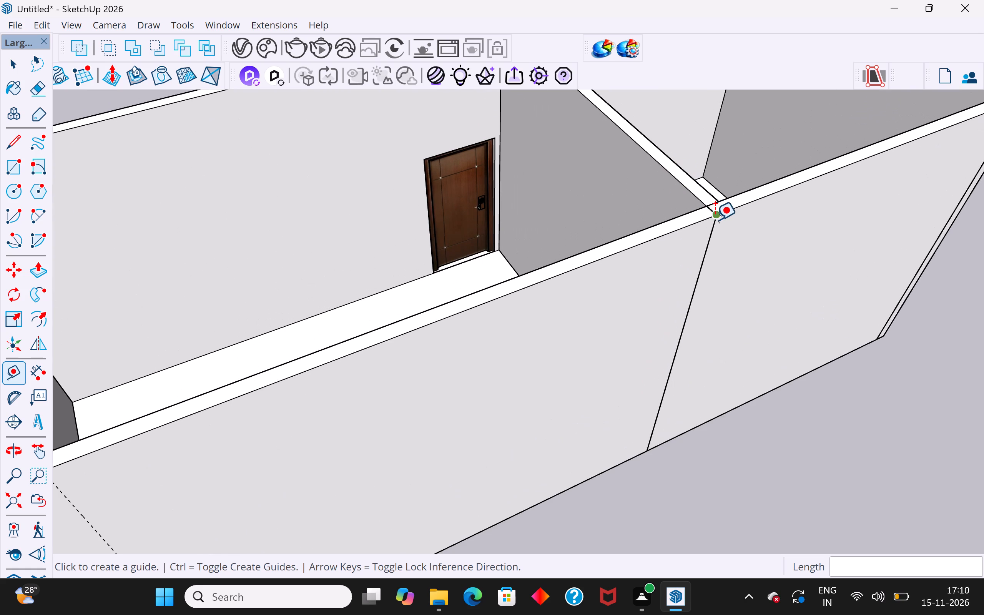
scroll(715, 214, "up", 9)
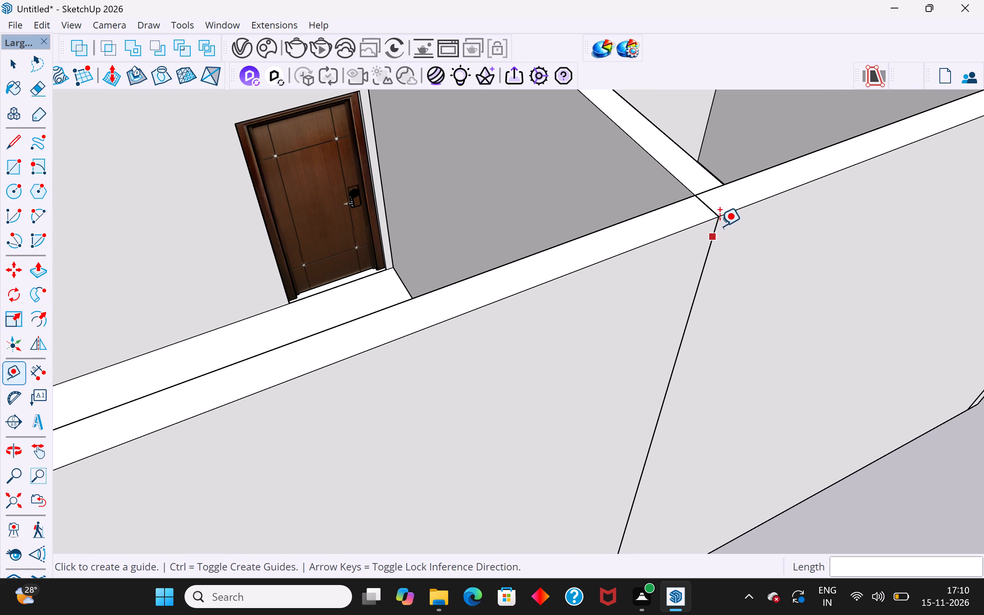
left_click(712, 246)
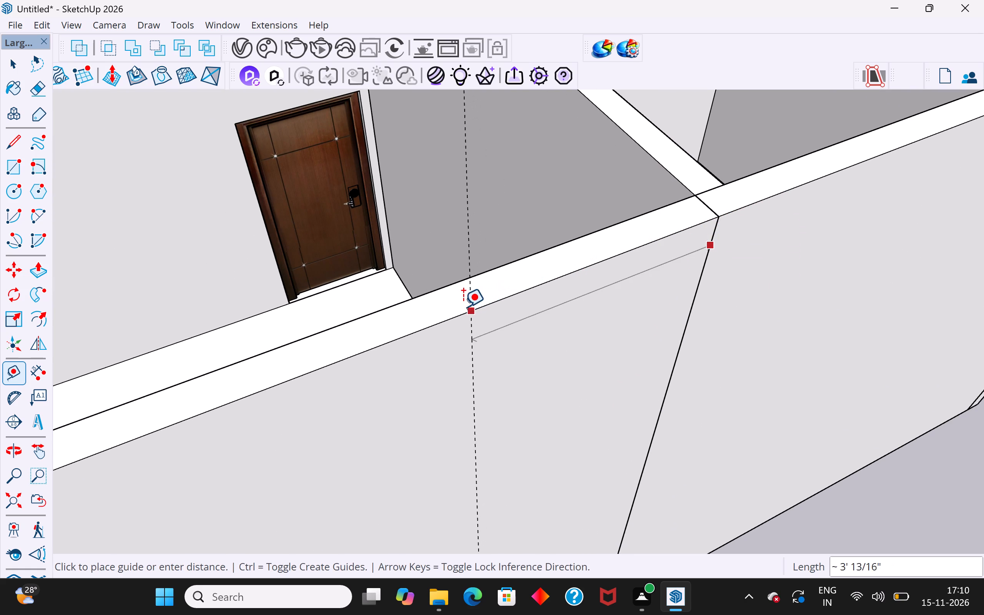
type("3'")
key("Return")
Place a horizontal guide 6" above the bottom edge of the long wall's outer face.
scroll(469, 326, "down", 2)
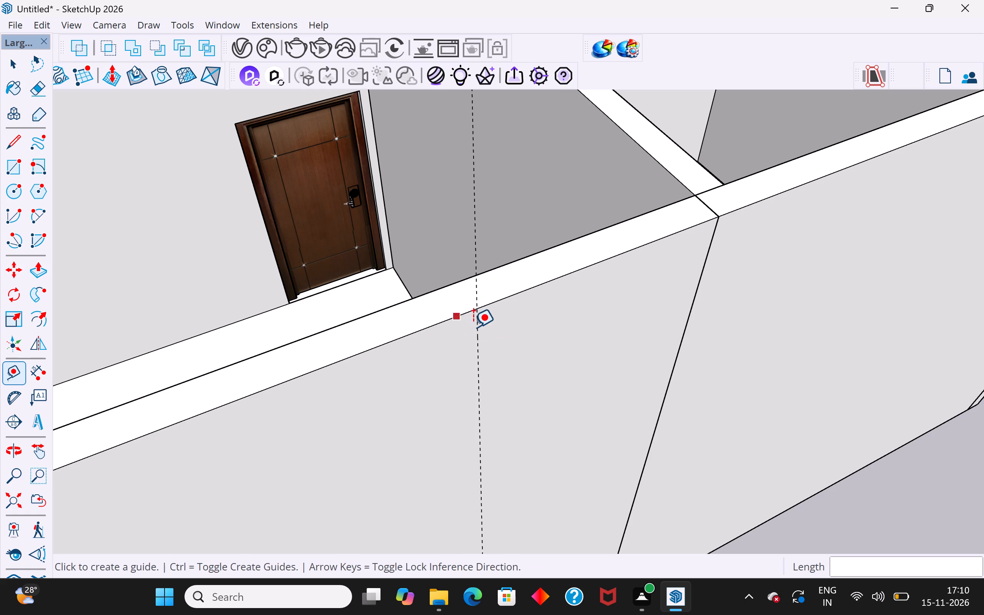
scroll(473, 327, "down", 19)
middle_click_drag(398, 393, 659, 196)
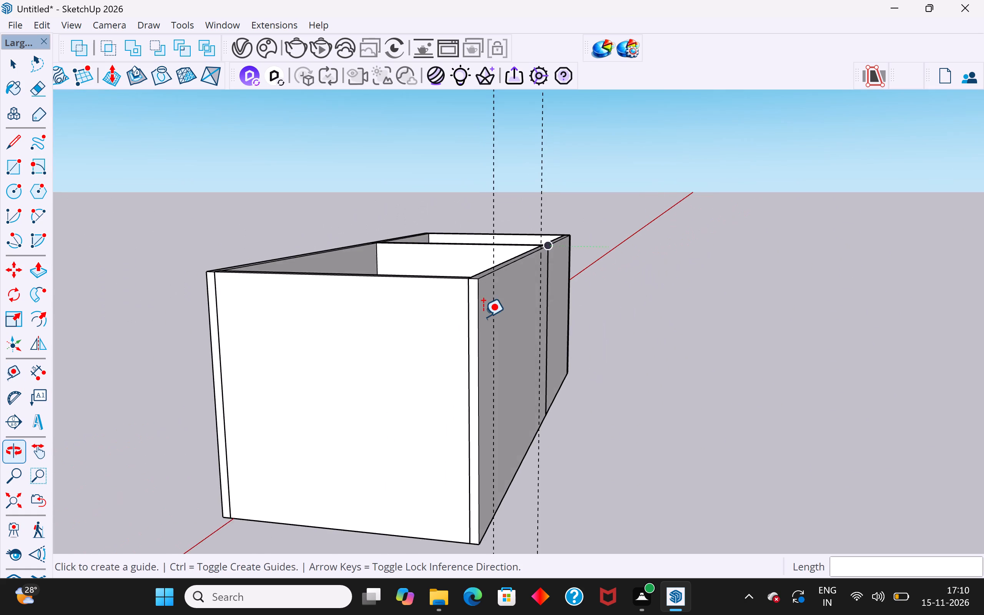
scroll(480, 318, "up", 10)
middle_click_drag(505, 303, 537, 326)
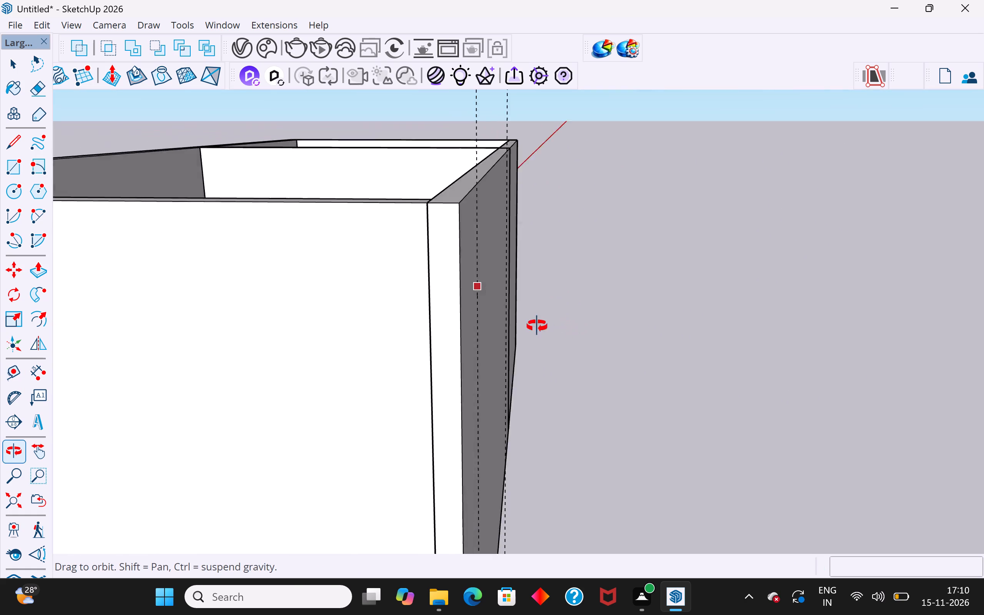
middle_click_drag(537, 326, 520, 325)
scroll(469, 273, "down", 10)
middle_click_drag(448, 416, 377, 397)
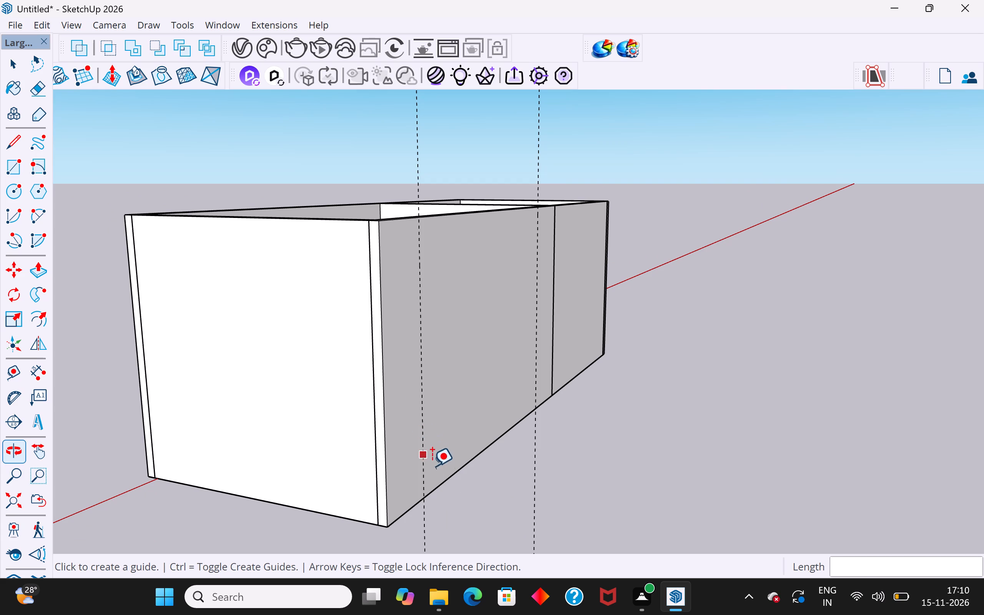
left_click(459, 473)
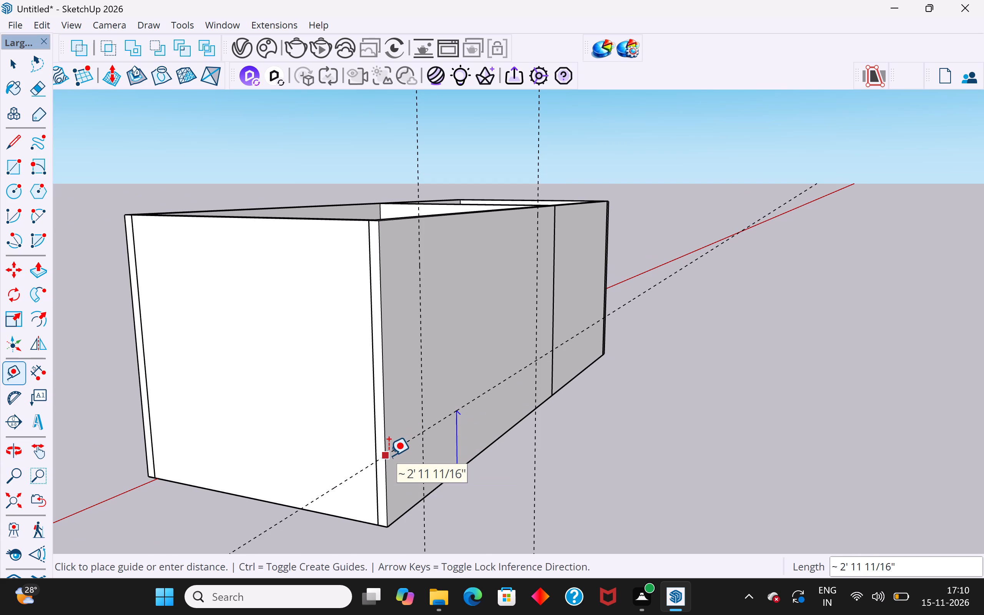
type("6\"")
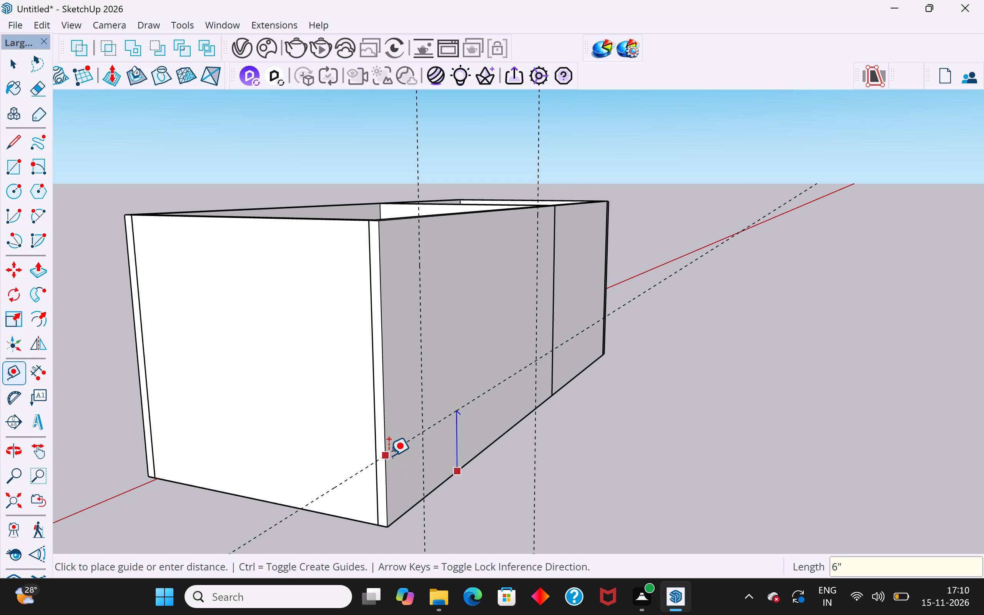
key("Return")
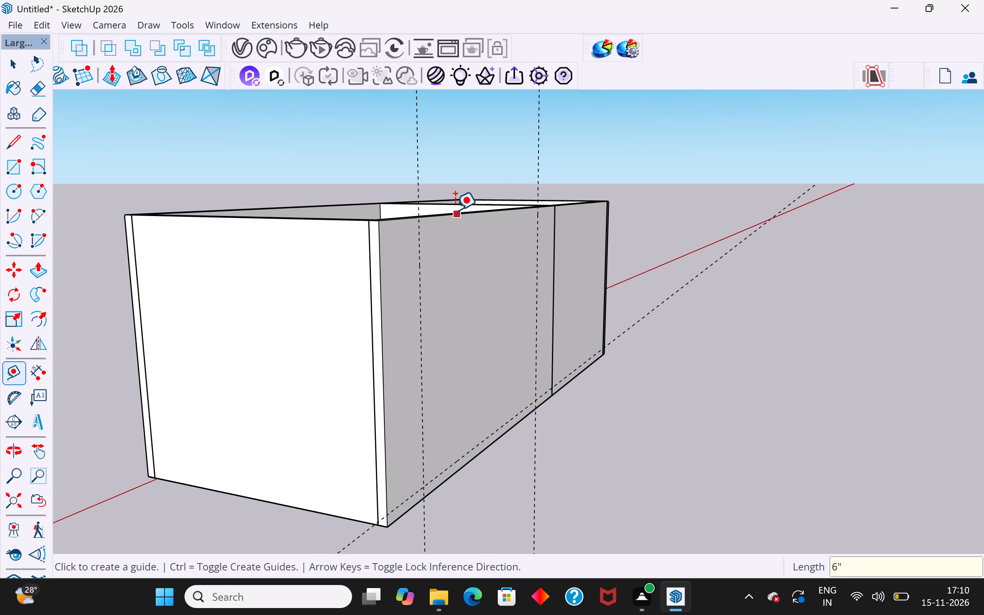
Place a horizontal guide 3' below the top edge of the long wall's outer face.
left_click(460, 215)
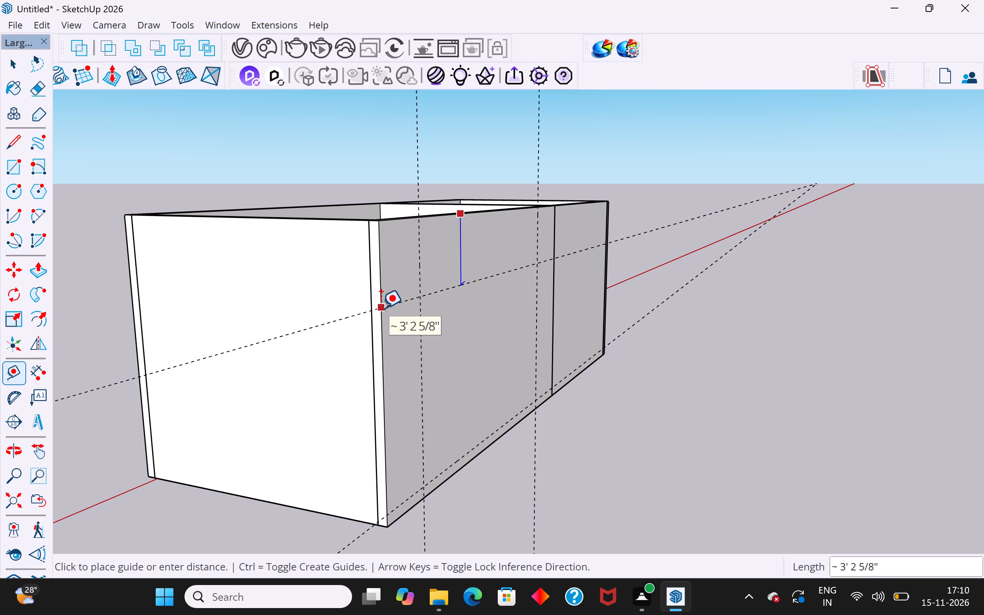
key("6")
key("BackSpace")
key("6")
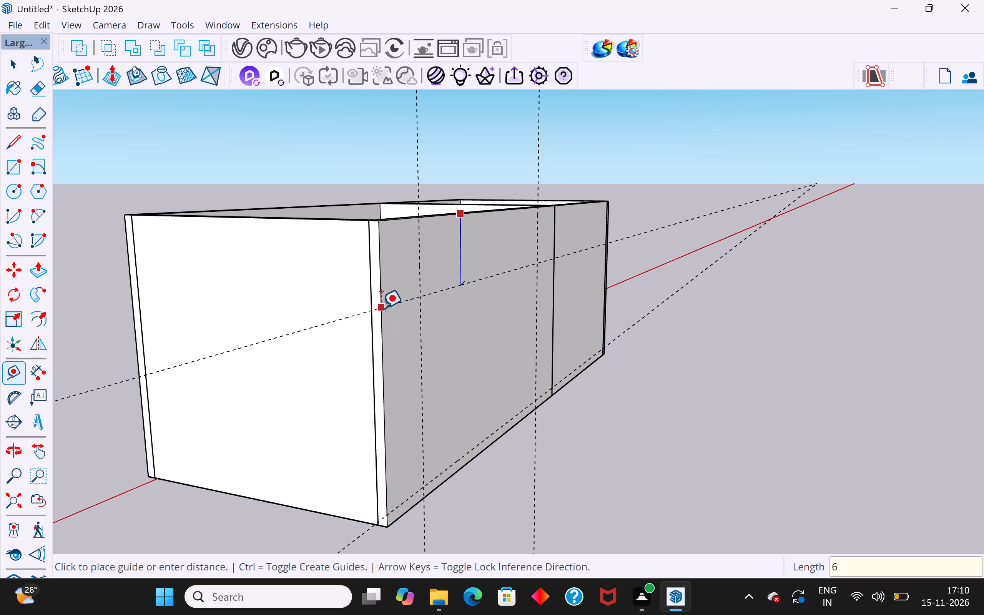
key("BackSpace")
type("3'")
key("Return")
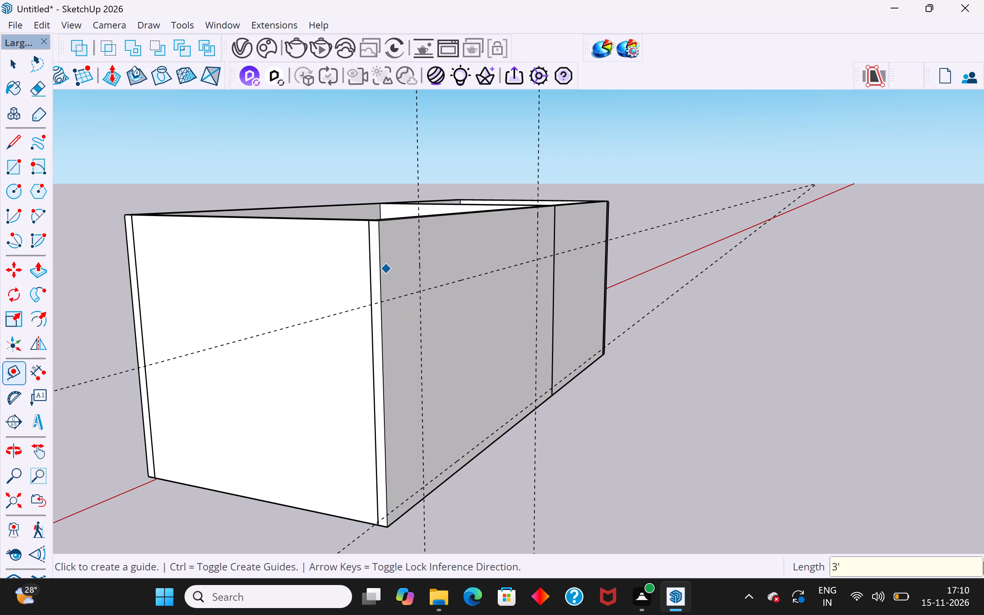
Draw a 14' by 8' 6" rectangle on the long wall's outer face between the four guide intersections.
left_click(18, 58)
left_click(510, 374)
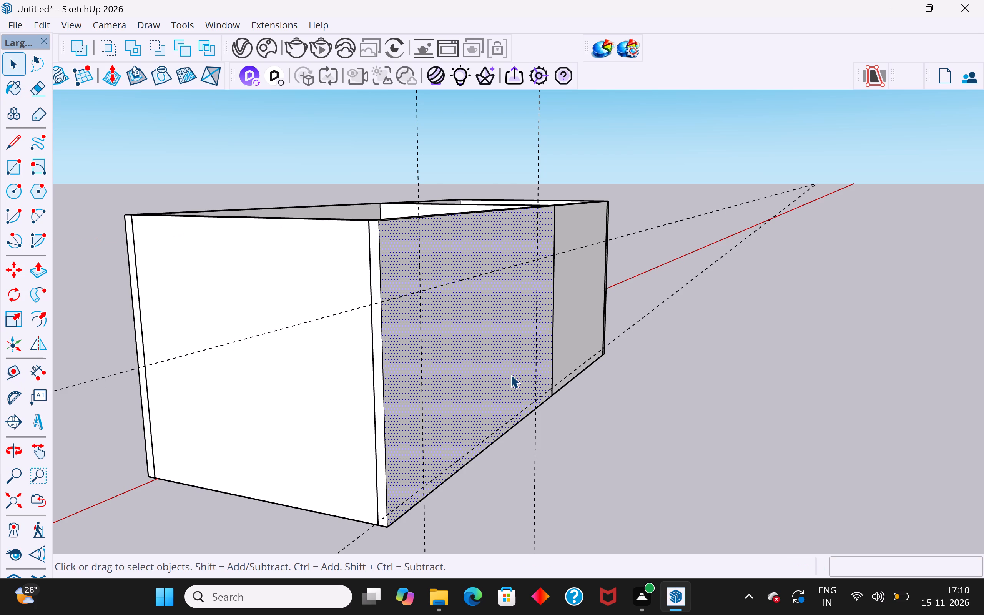
double_click(502, 310)
double_click(502, 309)
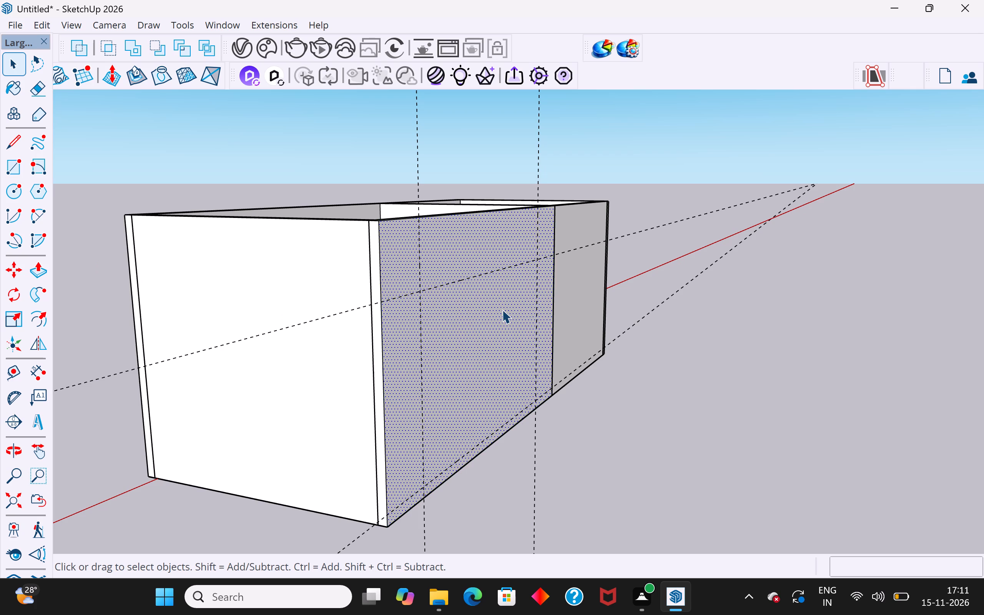
triple_click(502, 309)
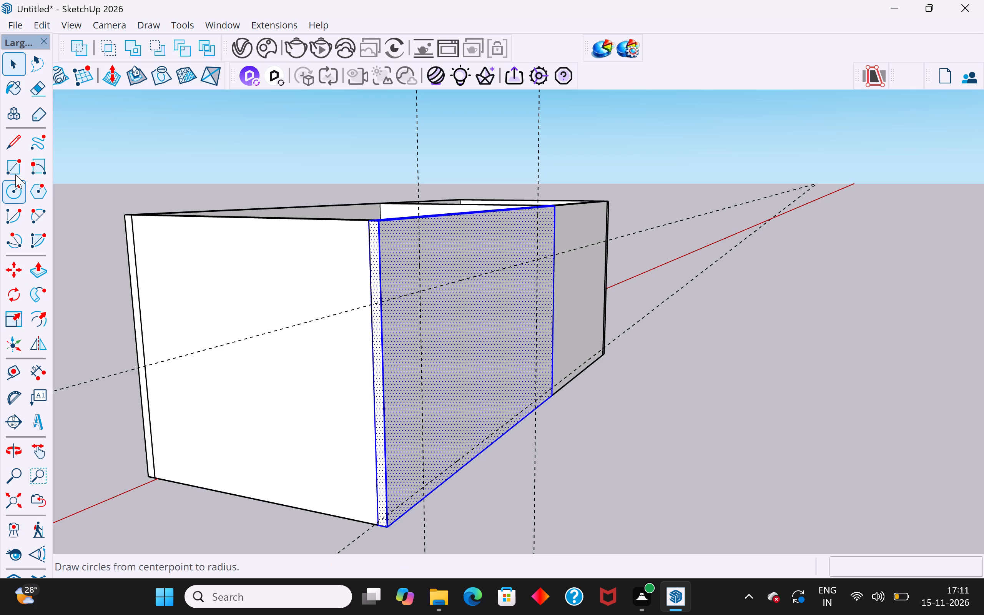
left_click(15, 163)
left_click(539, 258)
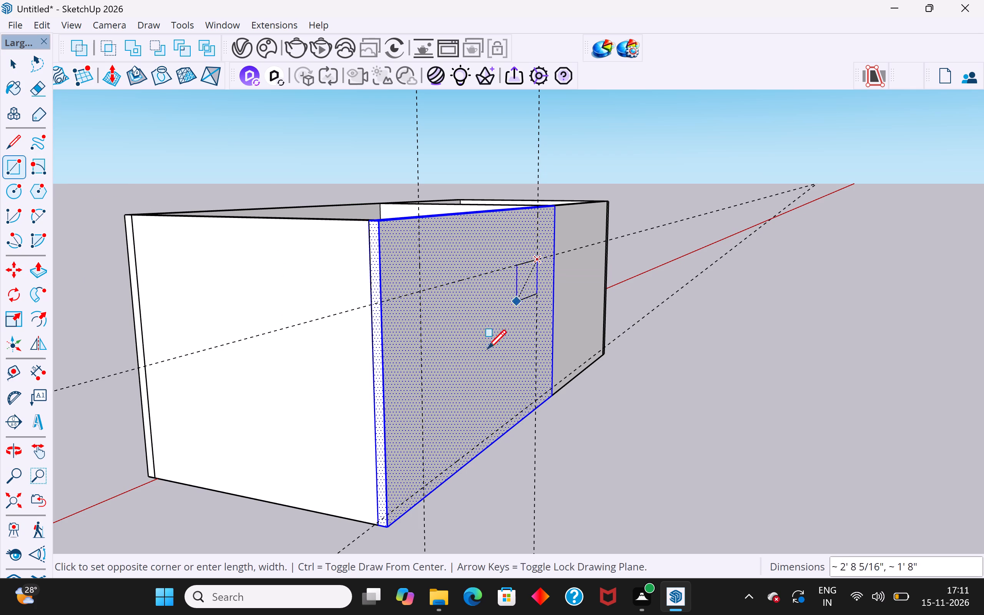
left_click(422, 489)
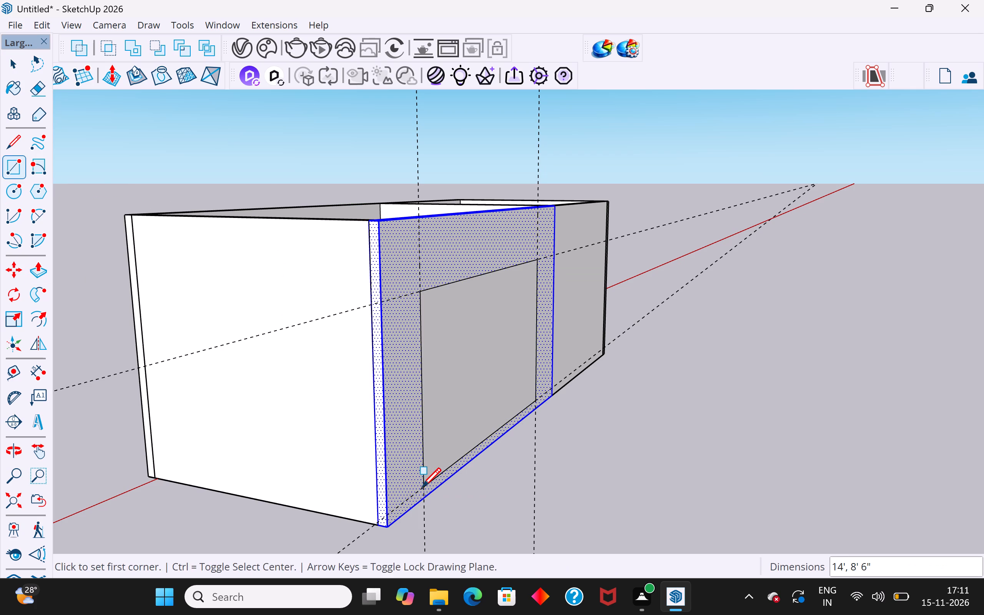
Push the rectangle 5" through the long wall to cut the large opening into the larger room.
left_click(15, 67)
left_click_drag(714, 397, 718, 398)
left_click(486, 357)
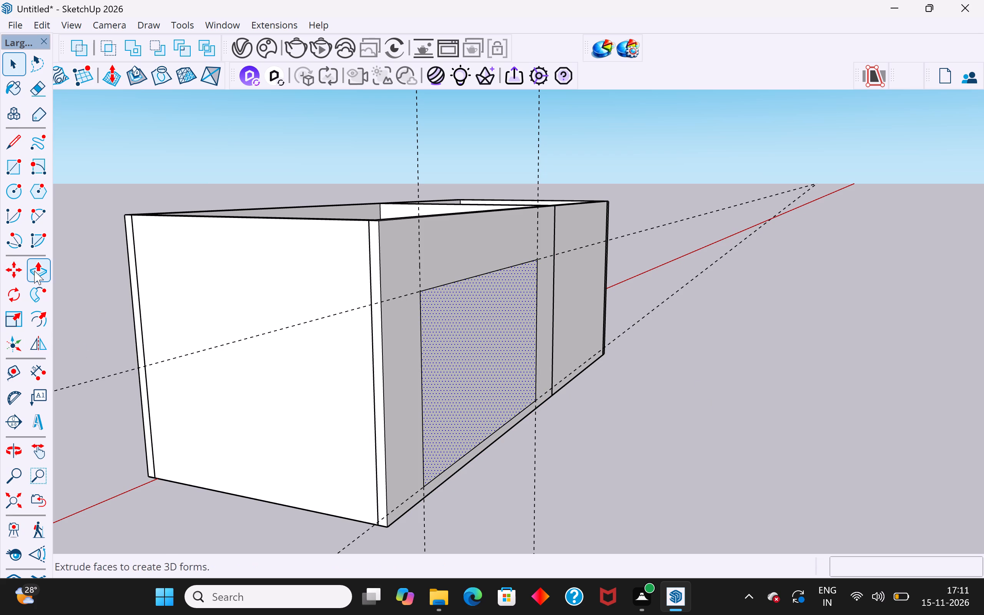
left_click(34, 271)
left_click(529, 286)
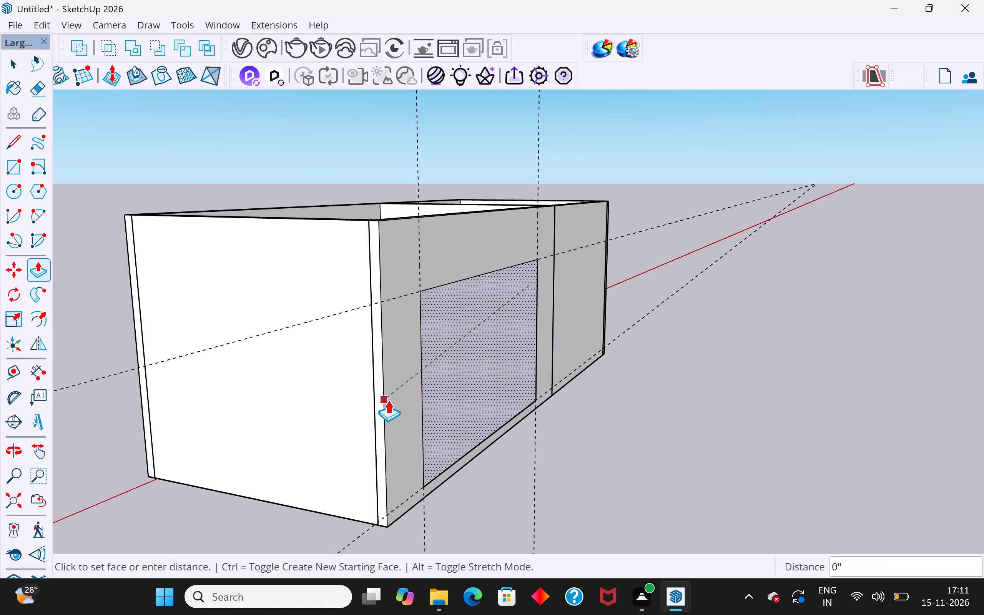
left_click(375, 402)
scroll(472, 339, "down", 5)
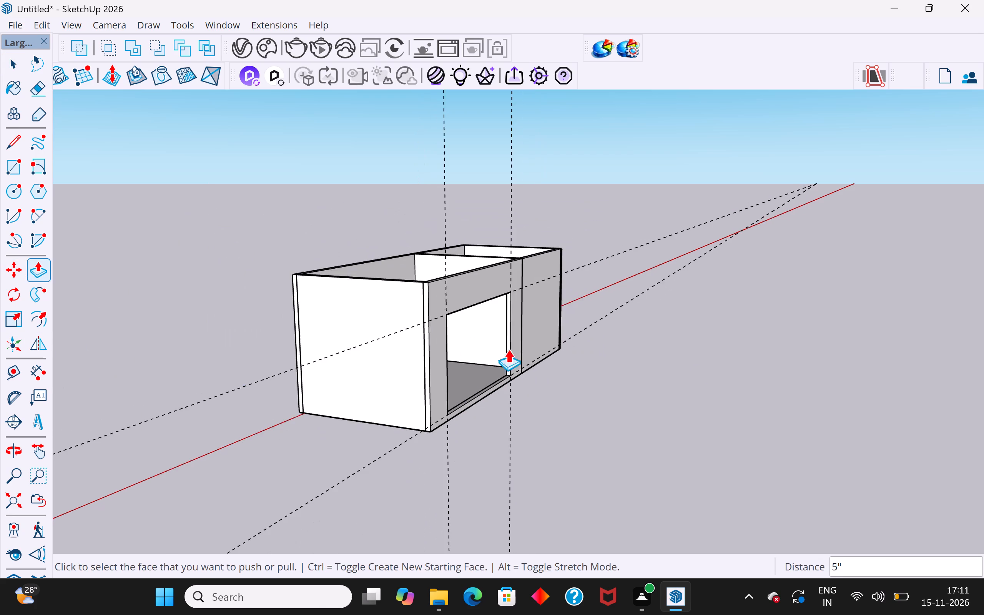
middle_click_drag(660, 363, 241, 475)
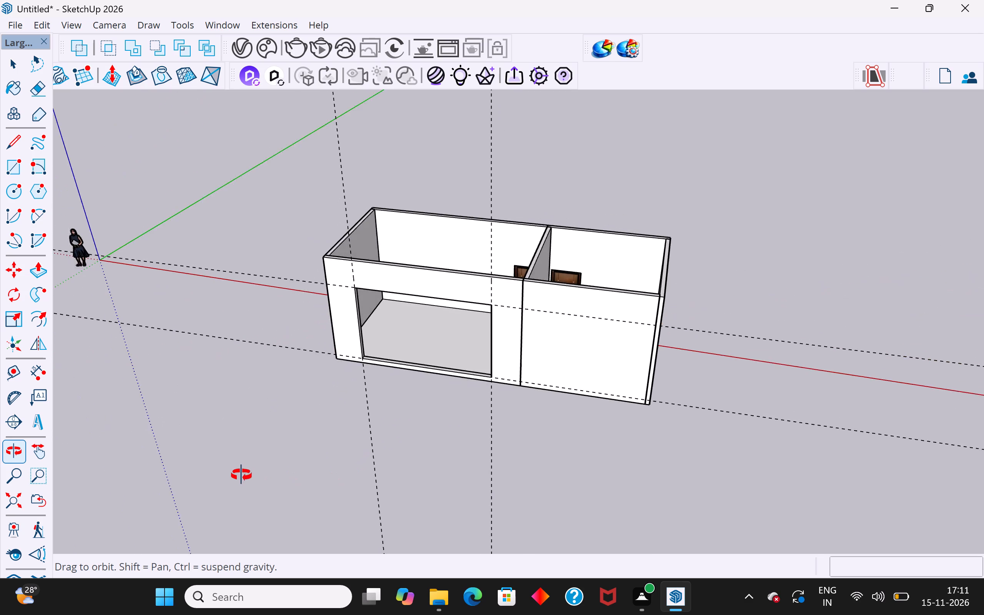
middle_click_drag(241, 475, 329, 388)
left_click(13, 53)
left_click(201, 175)
Examine the new wall opening and both rooms from above, from the front and from the smaller room's end.
middle_click_drag(544, 269, 535, 377)
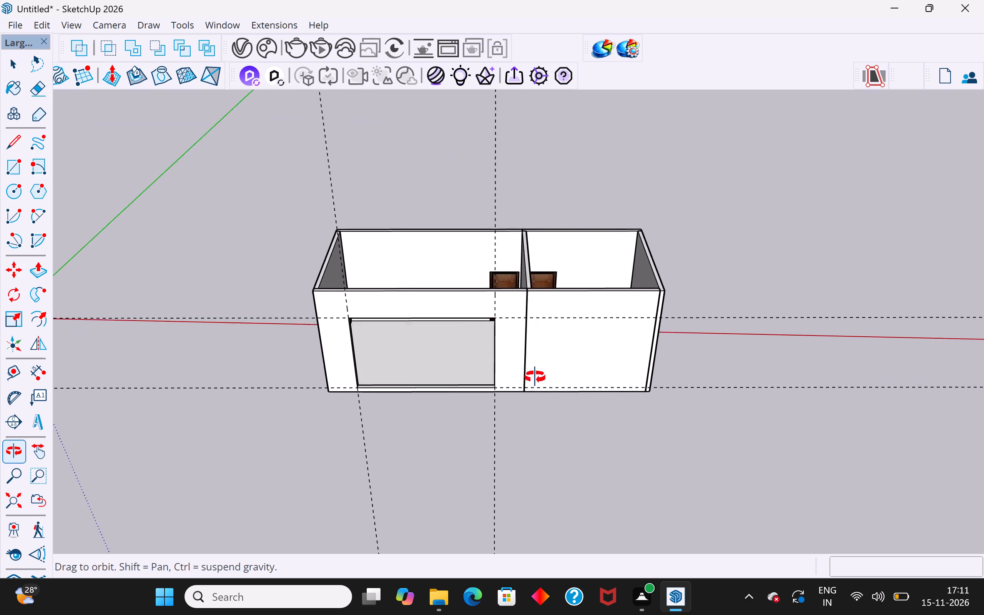
middle_click_drag(535, 377, 522, 430)
scroll(561, 386, "up", 3)
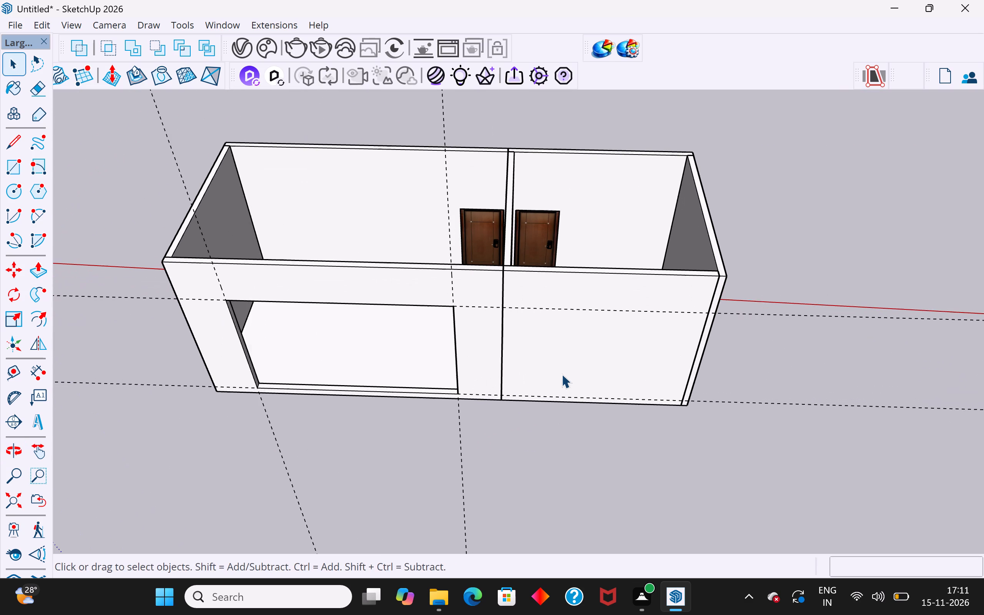
scroll(562, 374, "up", 1)
scroll(562, 374, "down", 3)
middle_click_drag(608, 388, 761, 226)
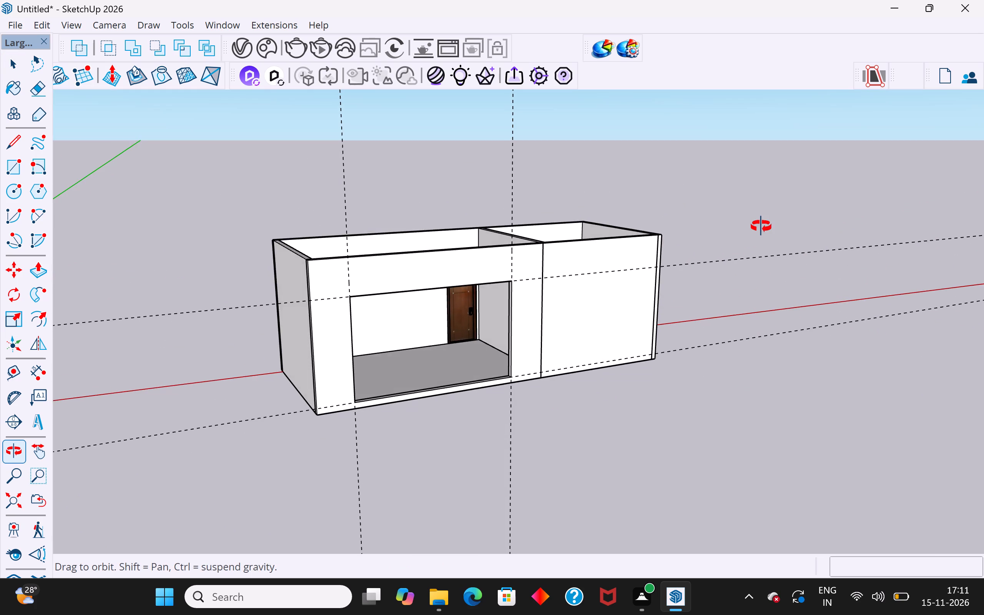
middle_click_drag(761, 226, 652, 205)
scroll(652, 205, "down", 2)
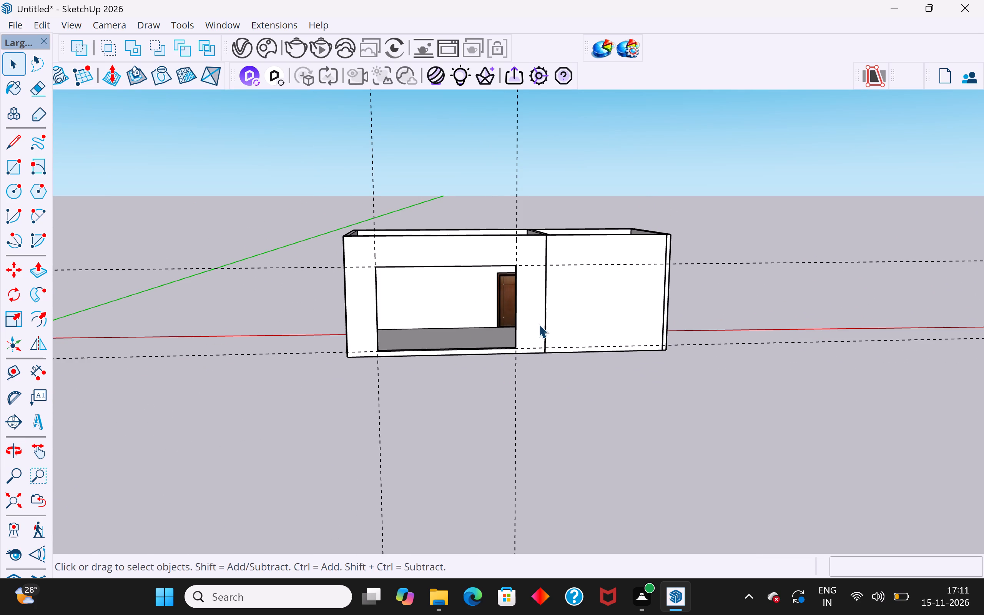
middle_click_drag(540, 335, 150, 517)
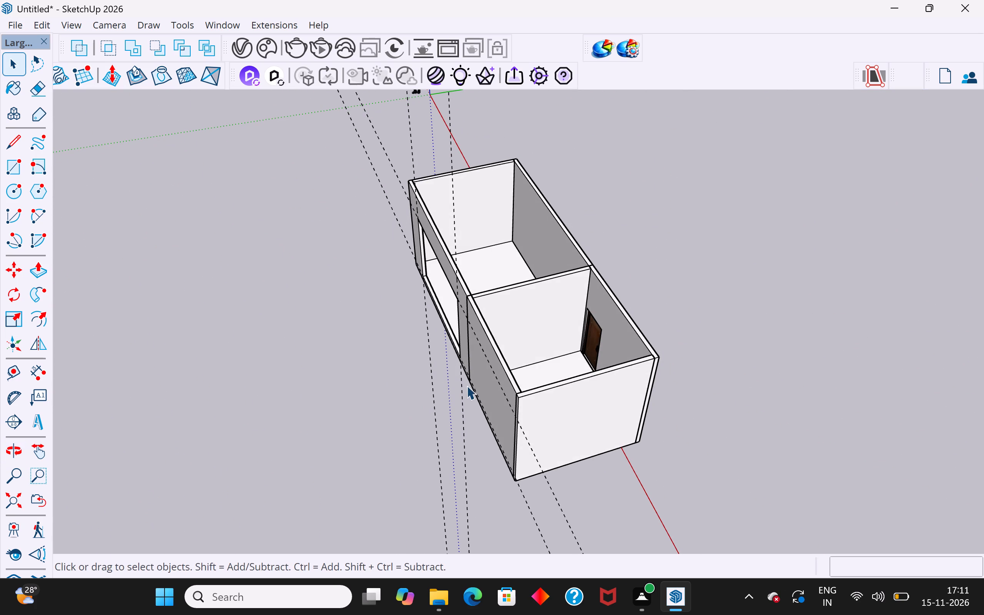
middle_click_drag(619, 407, 745, 368)
Delete all construction guides from the model.
left_click_drag(828, 380, 666, 505)
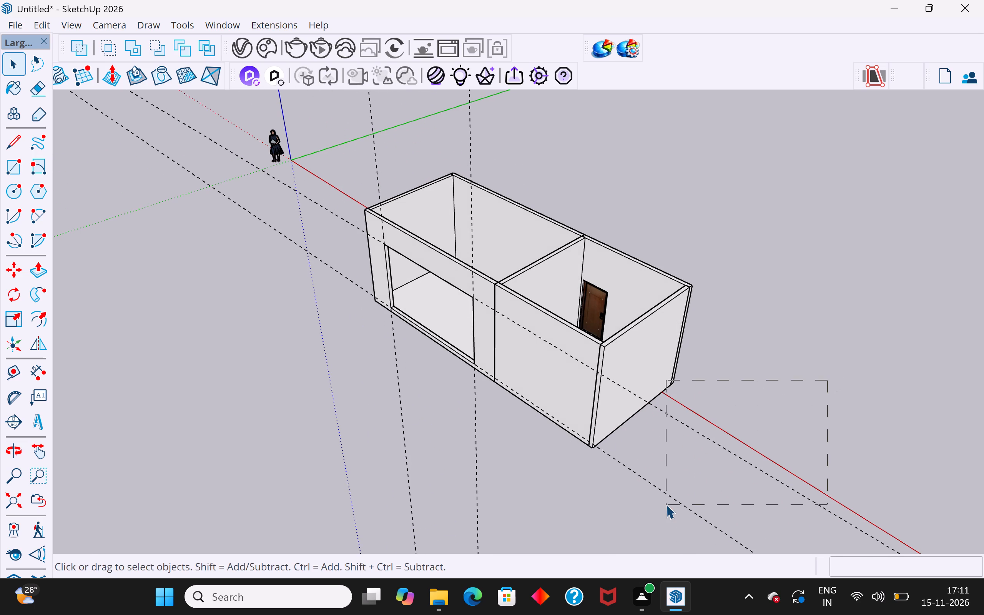
left_click_drag(666, 505, 712, 502)
left_click(45, 23)
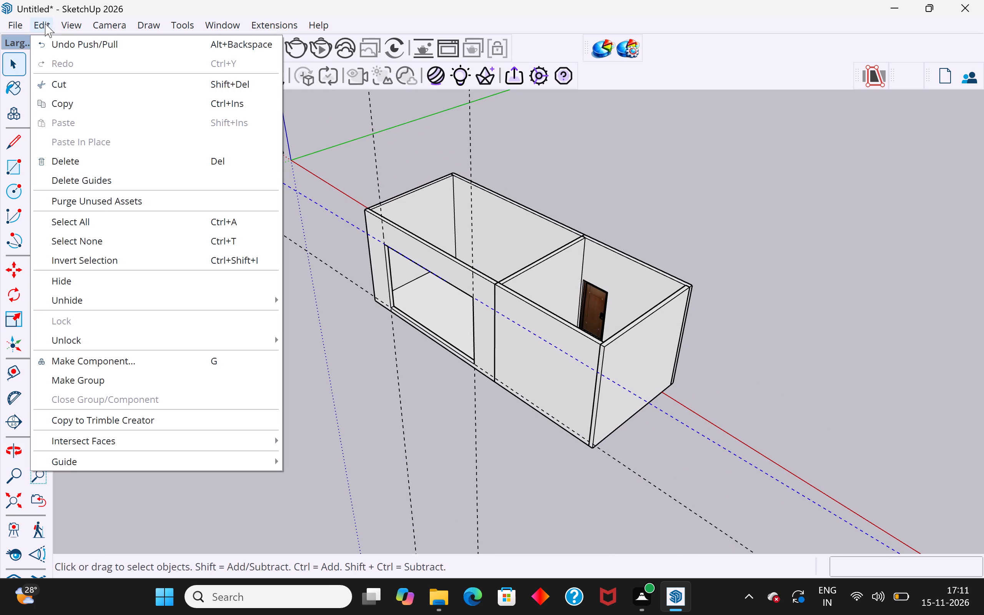
left_click(114, 179)
Examine the two-room model from several sides, checking the large opening, the partition and the doors.
scroll(434, 388, "down", 5)
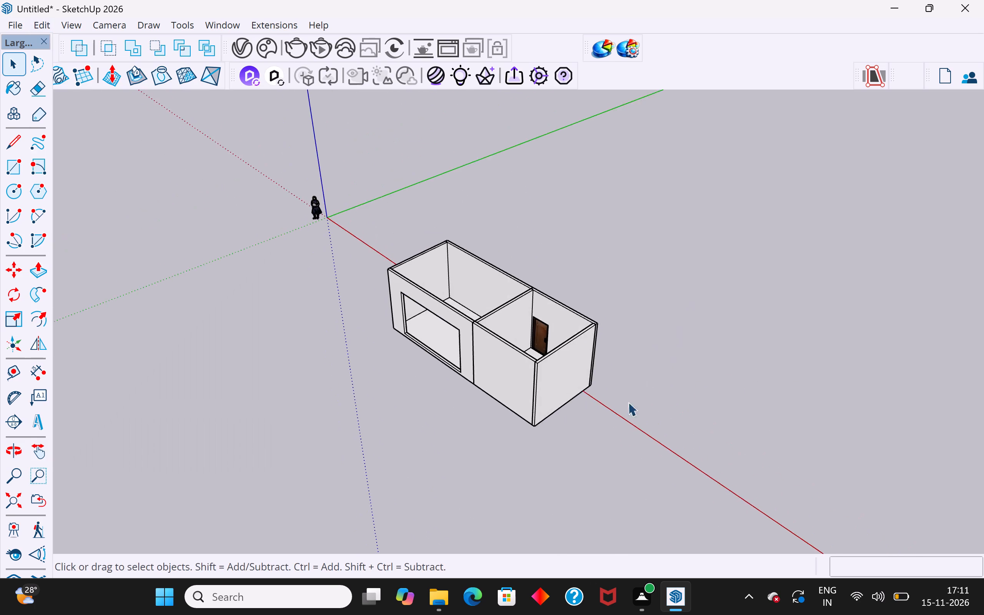
middle_click_drag(646, 402, 824, 364)
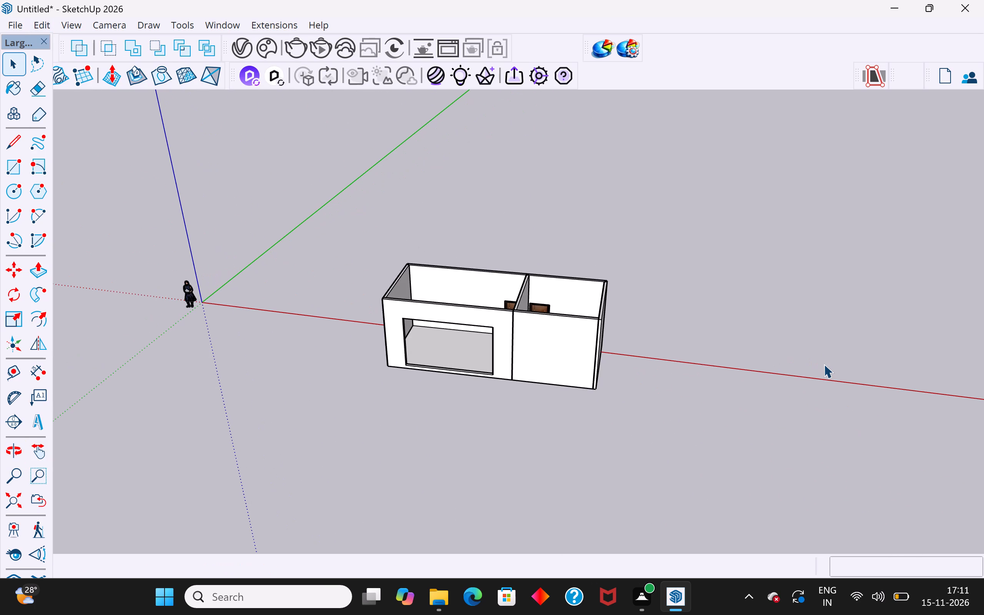
scroll(449, 331, "up", 3)
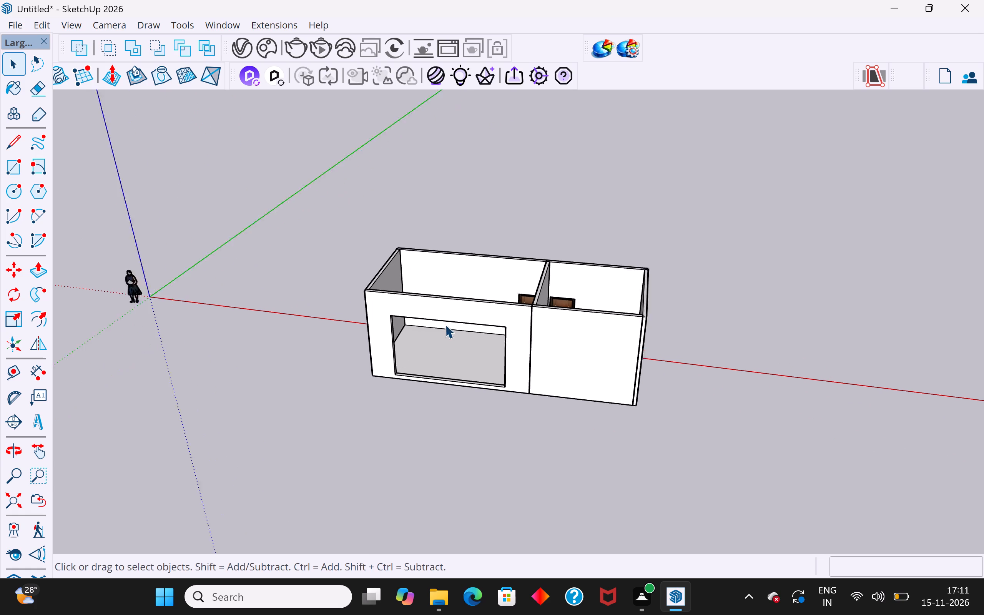
middle_click_drag(466, 344, 462, 341)
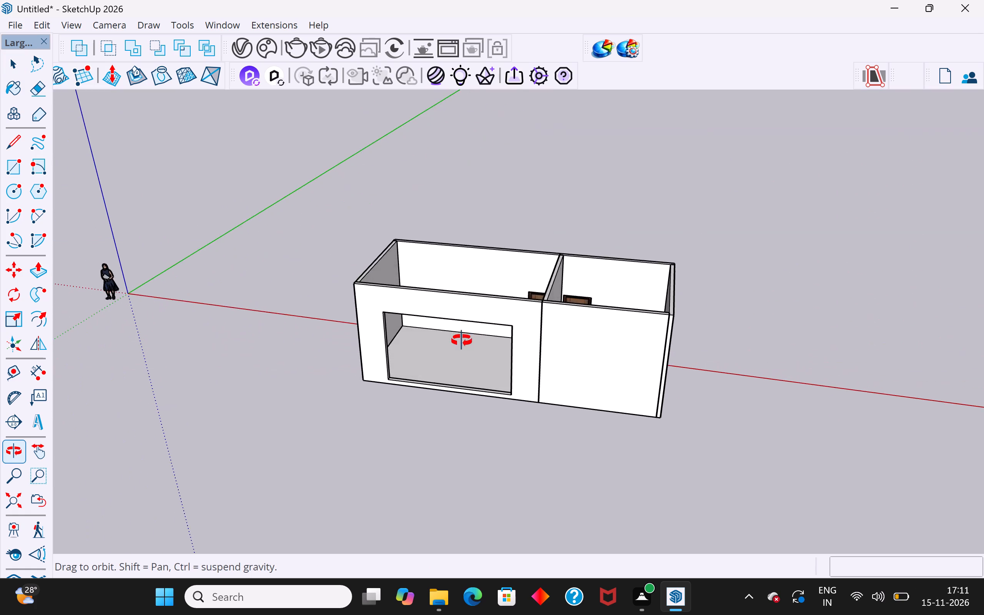
middle_click_drag(462, 341, 469, 376)
scroll(469, 376, "up", 4)
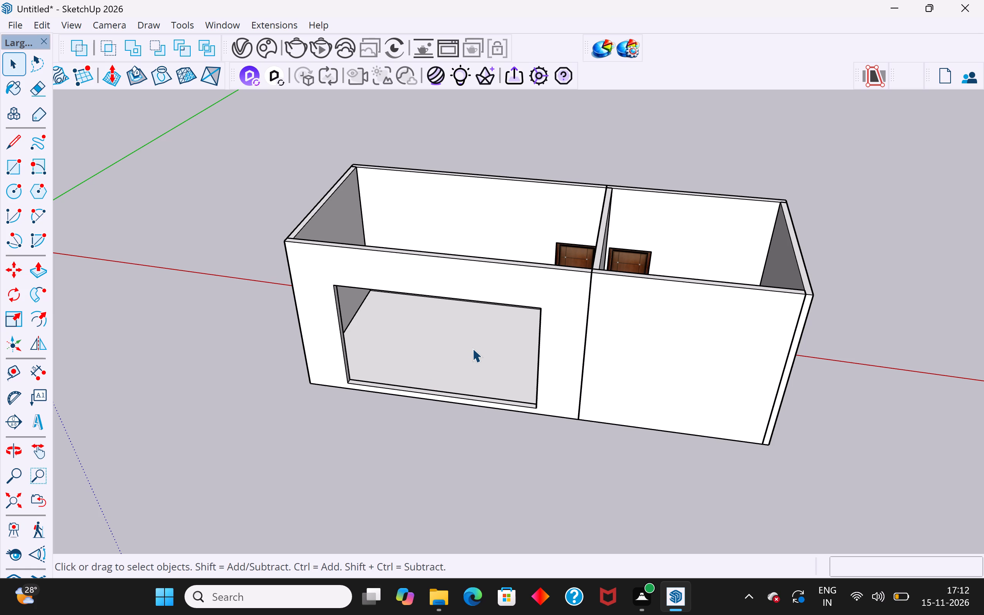
middle_click_drag(371, 410, 573, 307)
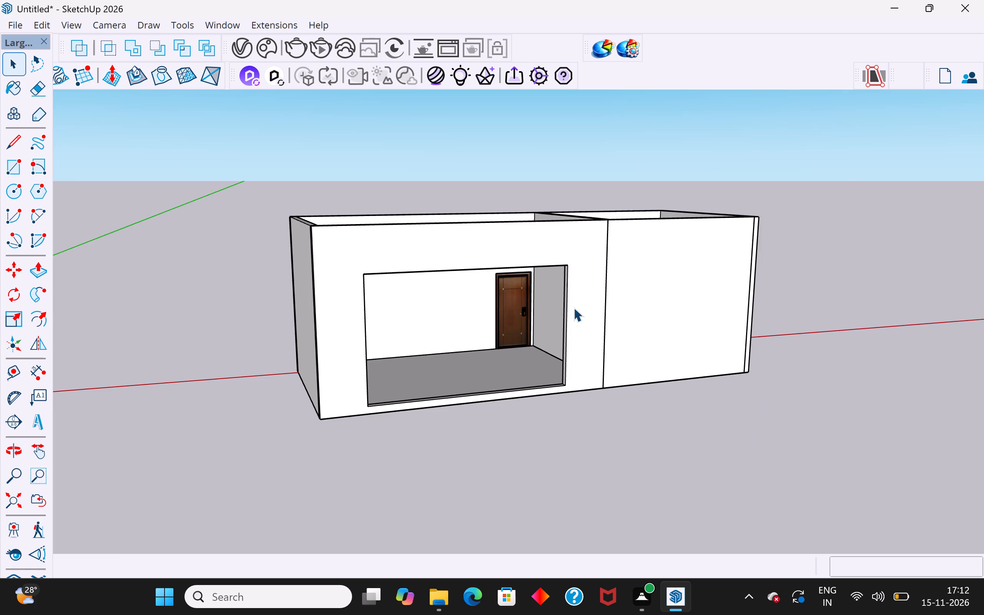
scroll(573, 307, "up", 5)
scroll(571, 256, "down", 4)
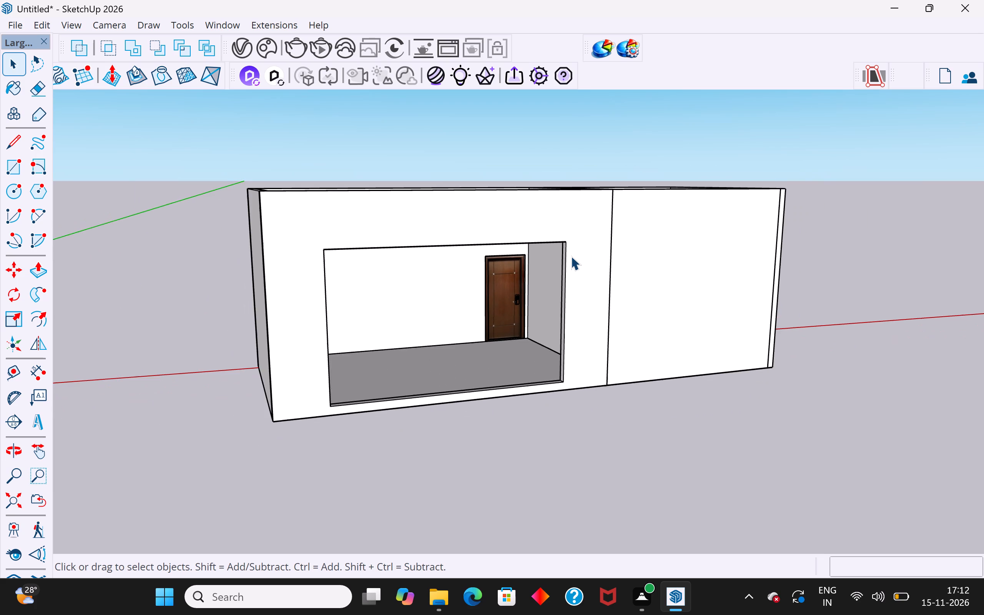
middle_click_drag(568, 283, 455, 423)
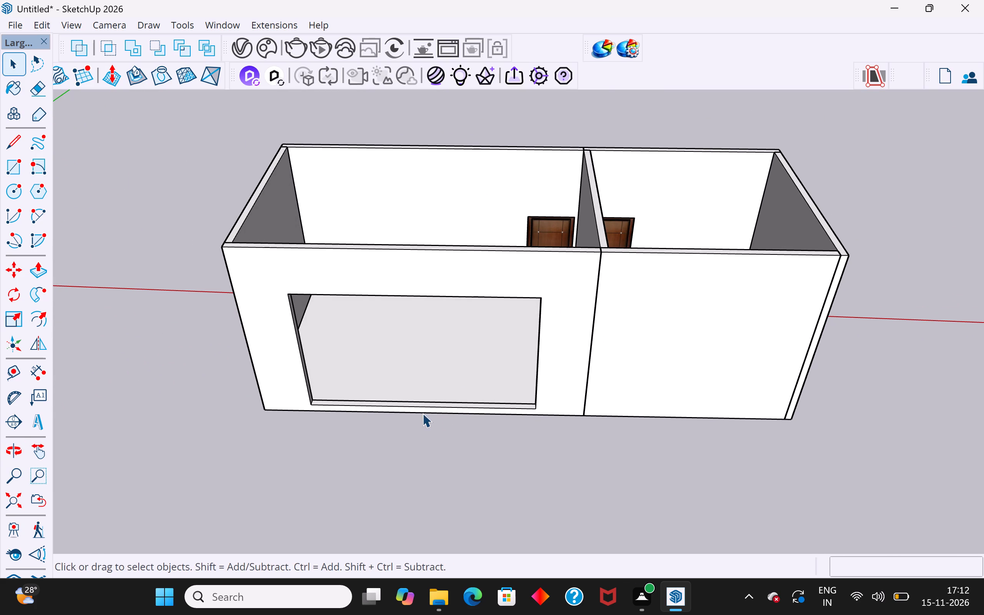
middle_click_drag(445, 413, 678, 251)
key("Escape")
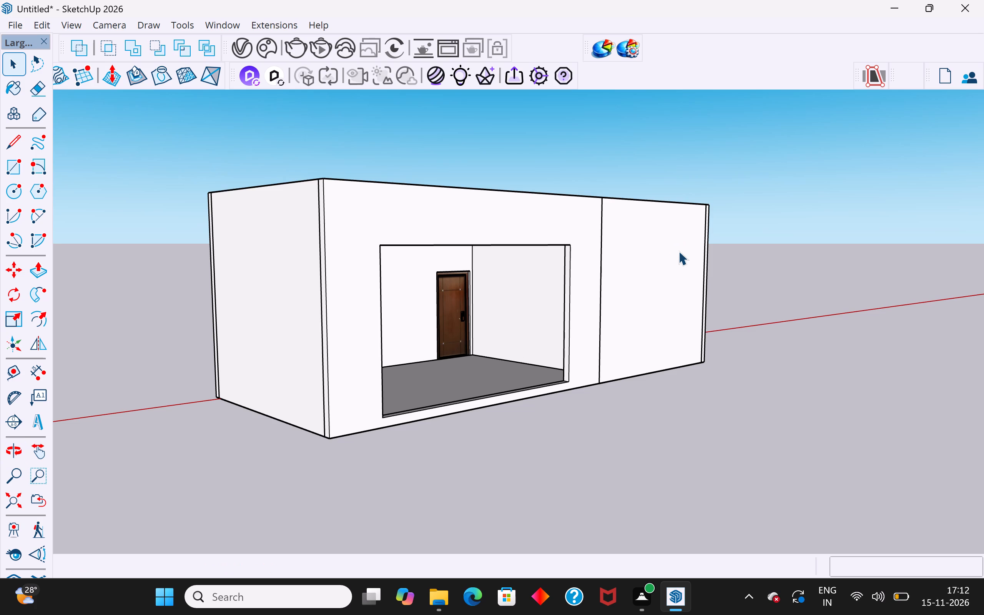
key("Escape")
middle_click_drag(535, 349, 231, 541)
scroll(362, 324, "down", 2)
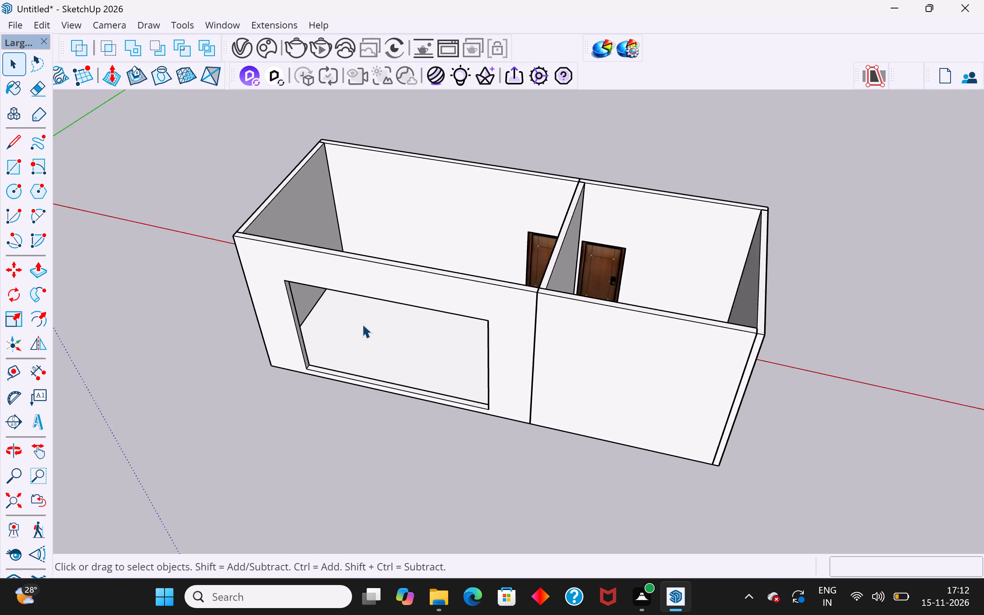
scroll(362, 324, "down", 3)
middle_click_drag(356, 332, 51, 335)
middle_click_drag(602, 362, 372, 362)
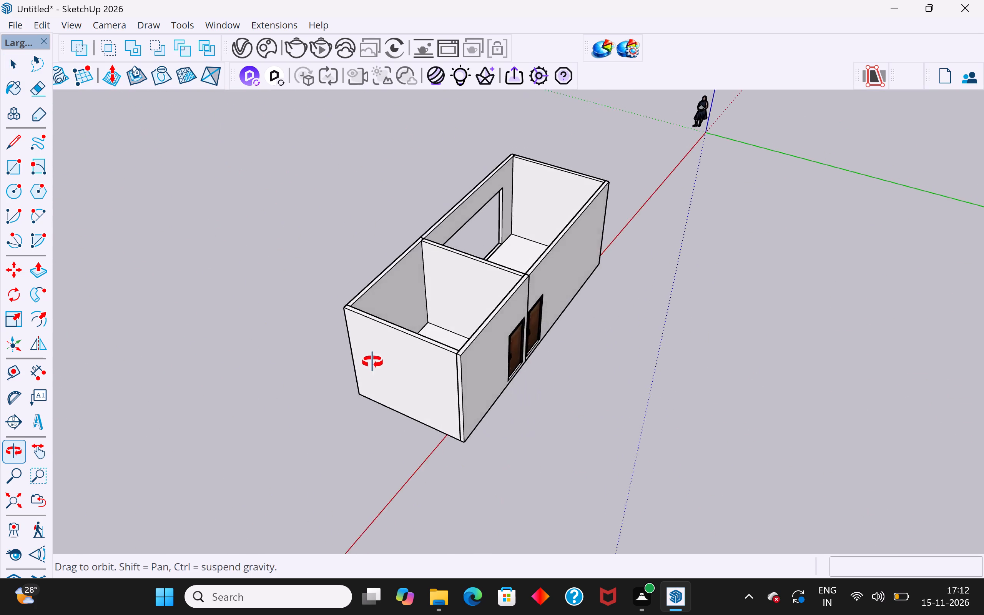
middle_click_drag(372, 362, 760, 354)
scroll(644, 250, "up", 3)
scroll(345, 347, "down", 5)
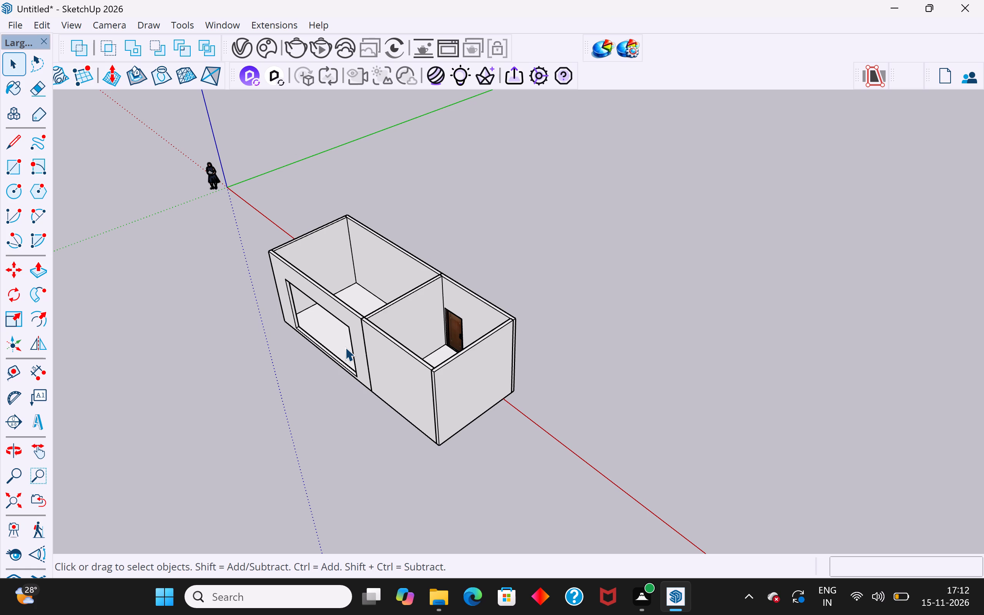
middle_click_drag(372, 407, 717, 311)
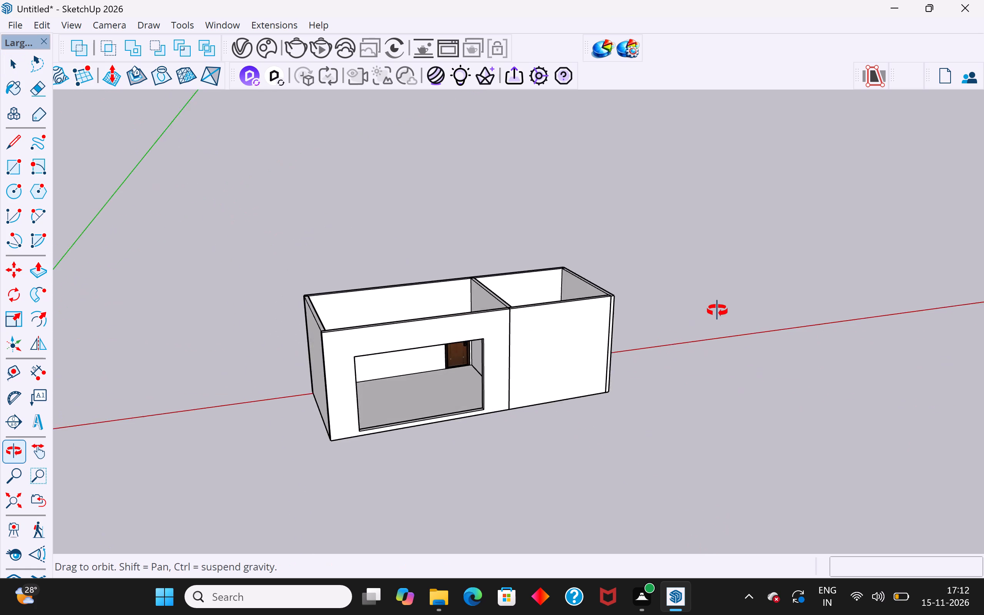
middle_click_drag(717, 311, 648, 286)
scroll(647, 286, "down", 5)
middle_click_drag(568, 371, 545, 375)
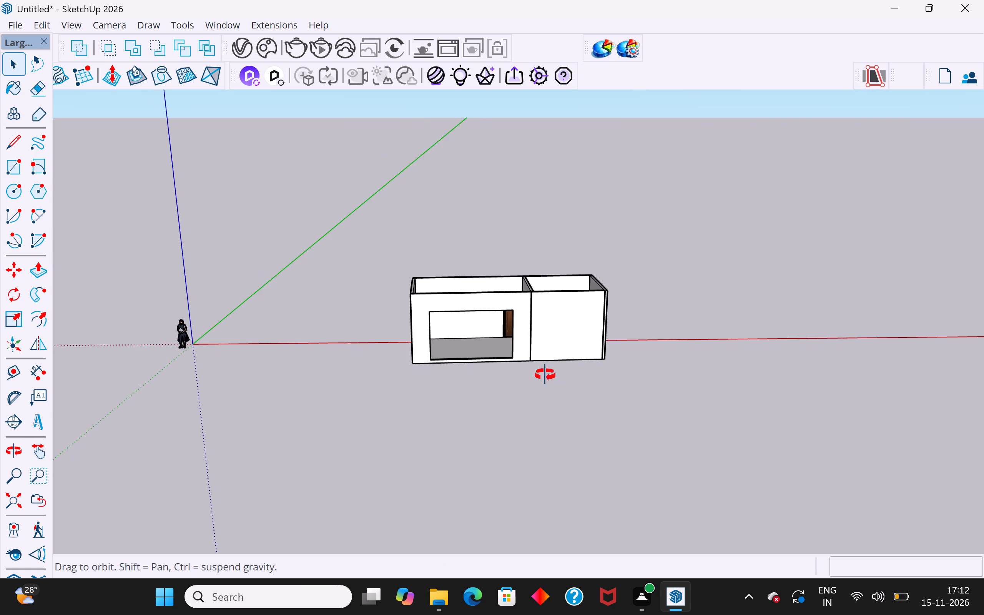
middle_click_drag(545, 375, 525, 406)
scroll(533, 370, "up", 3)
scroll(716, 314, "up", 2)
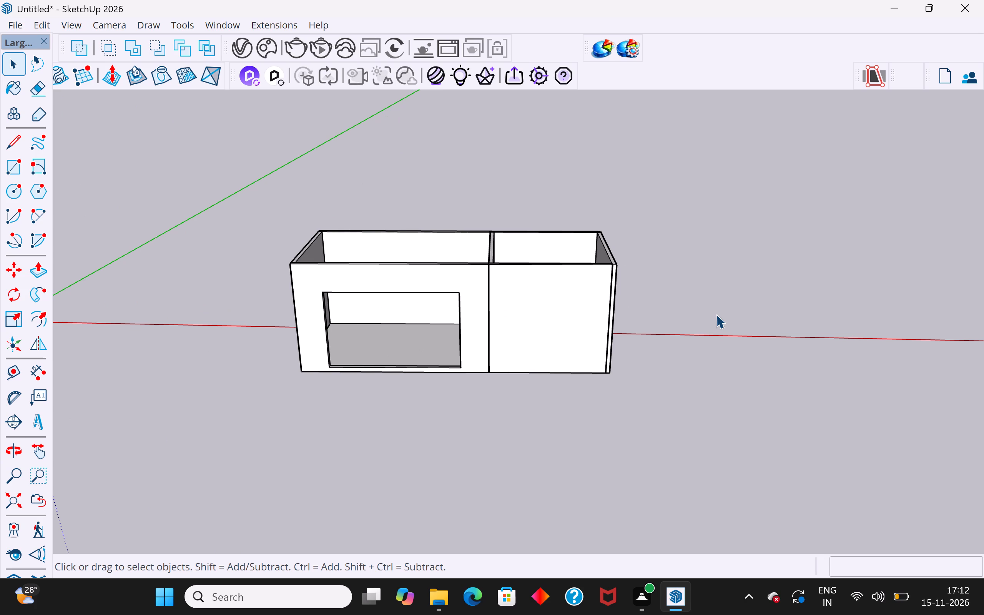
scroll(716, 314, "up", 4)
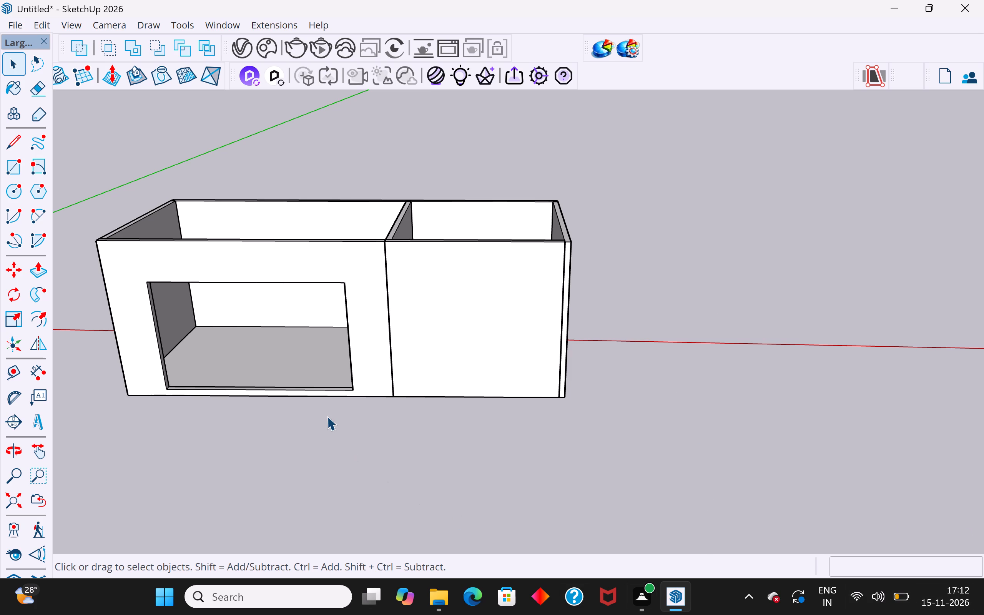
scroll(606, 368, "down", 4)
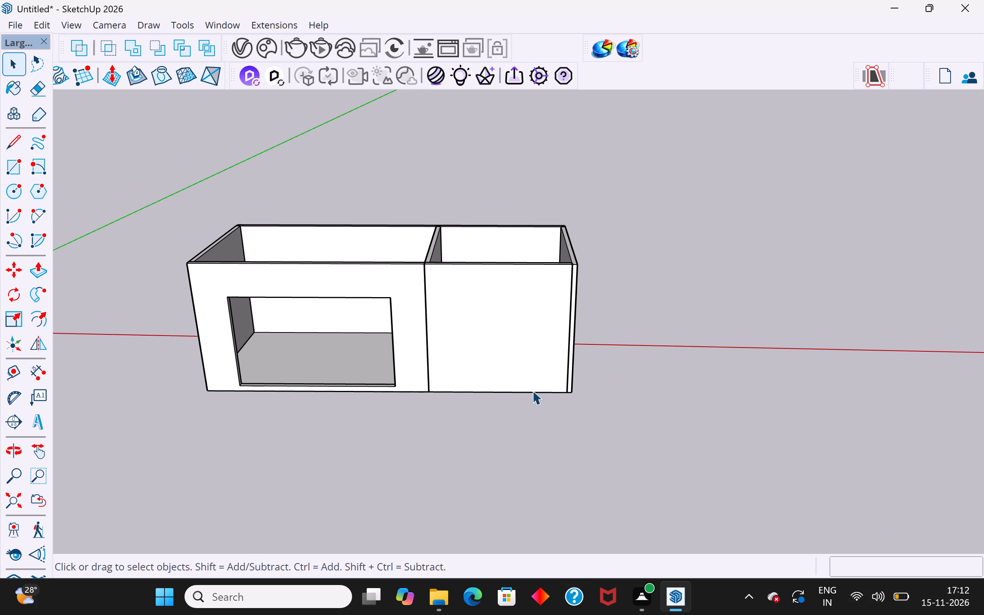
middle_click_drag(535, 391, 489, 454)
scroll(482, 301, "up", 1)
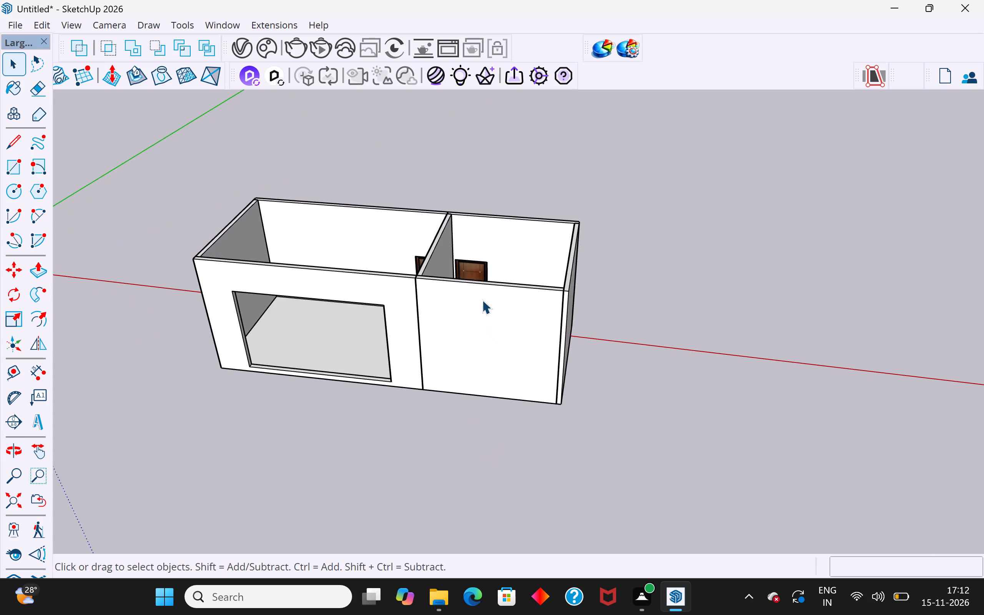
Place a construction guide in the smaller room, 10' from the partition wall toward the end wall.
scroll(482, 300, "up", 1)
middle_click_drag(482, 304, 392, 377)
scroll(531, 330, "up", 3)
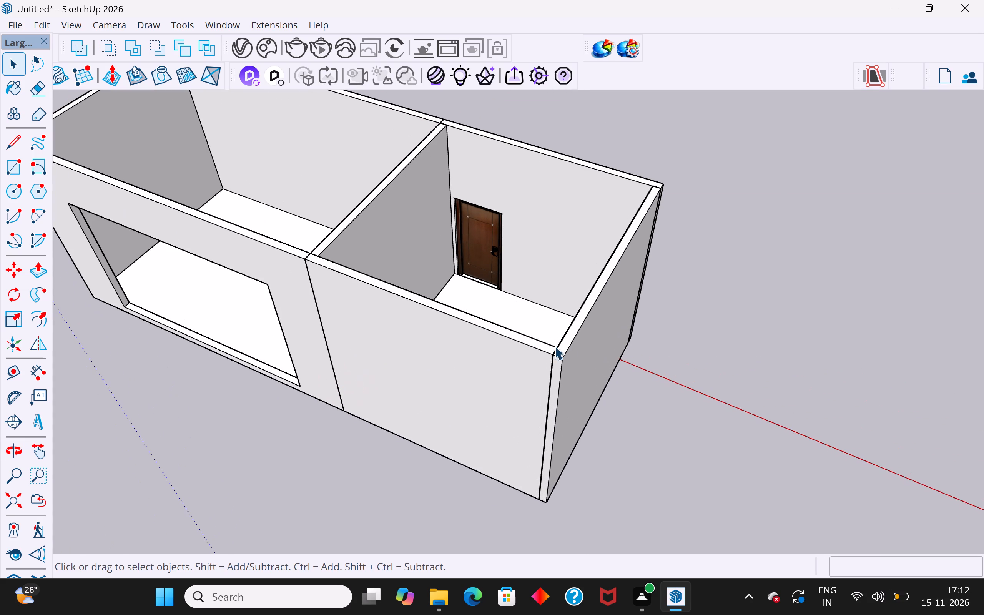
left_click(598, 342)
middle_click_drag(532, 315, 645, 337)
scroll(655, 380, "down", 5)
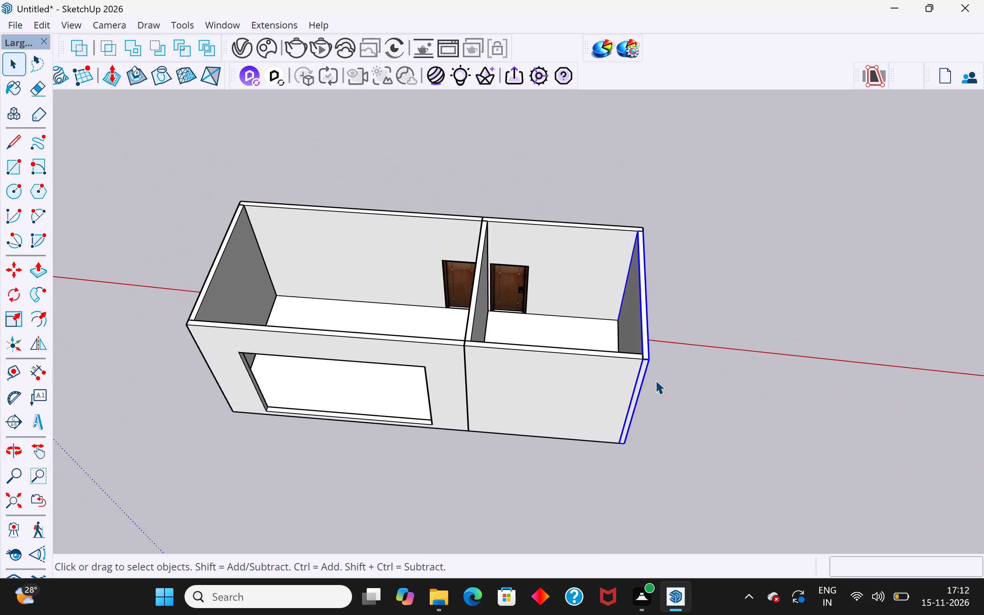
left_click(14, 376)
left_click(475, 307)
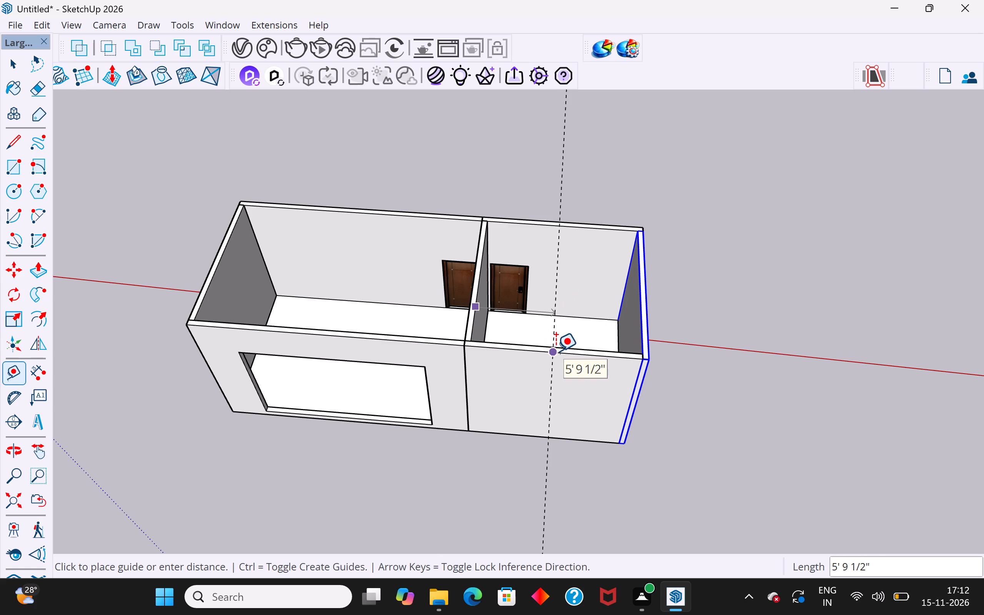
type("10'")
key("Return")
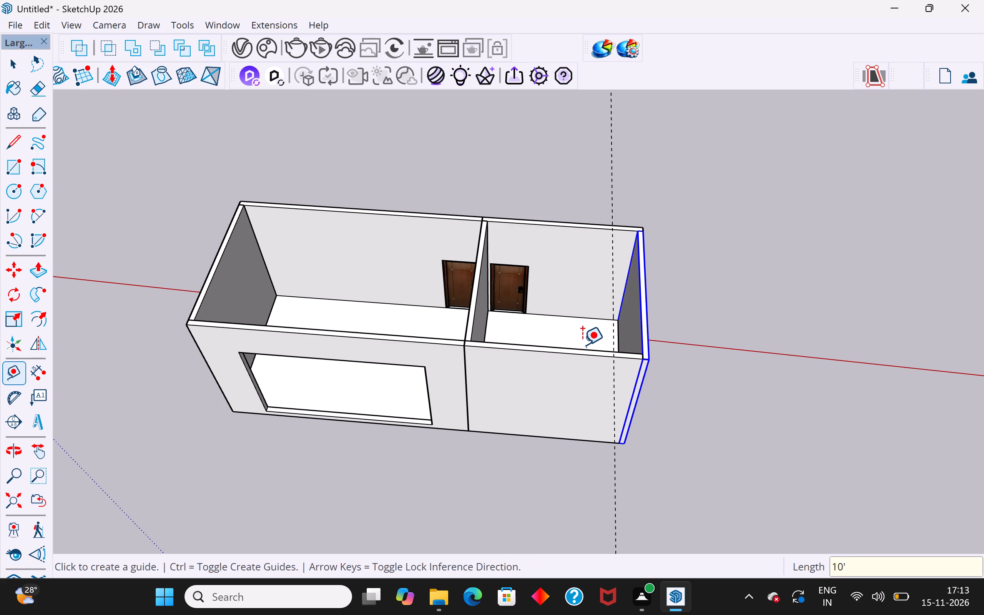
left_click(8, 58)
left_click(95, 124)
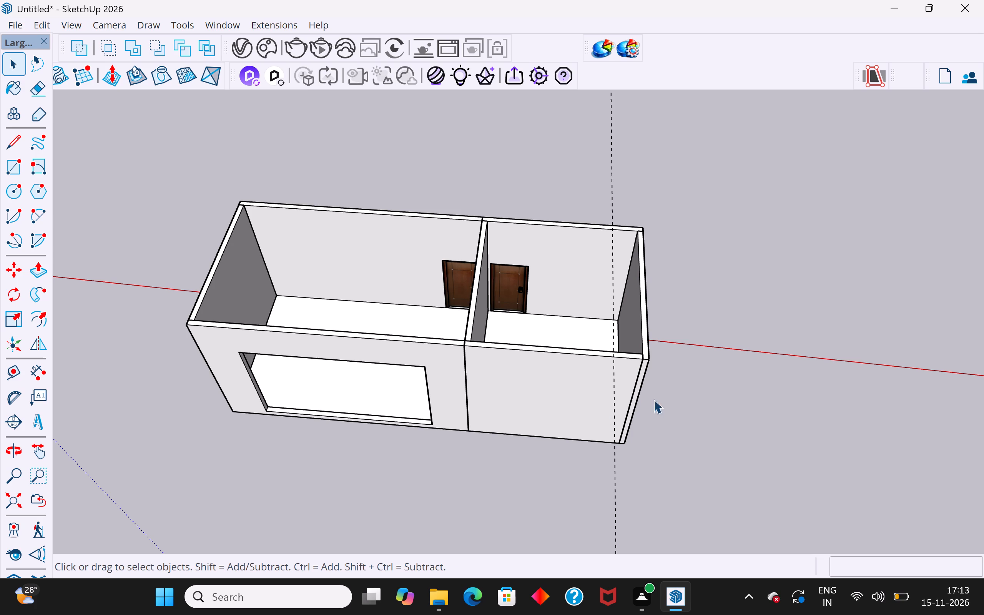
Move the smaller room's end wall inward about 2' so its inner top corner meets the guide.
left_click(645, 357)
scroll(641, 359, "up", 9)
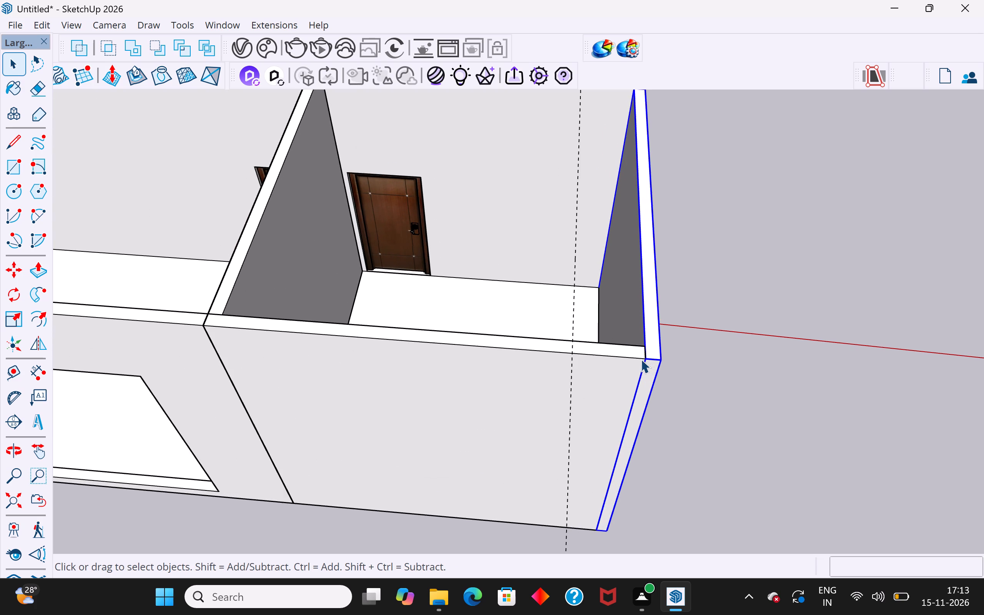
key("m")
key("space")
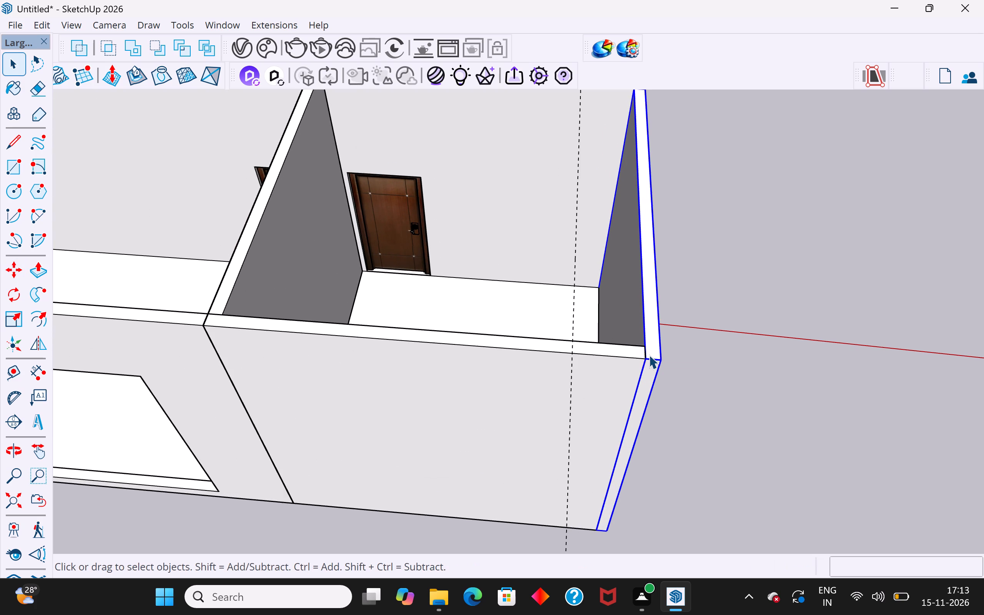
key("m")
left_click(647, 356)
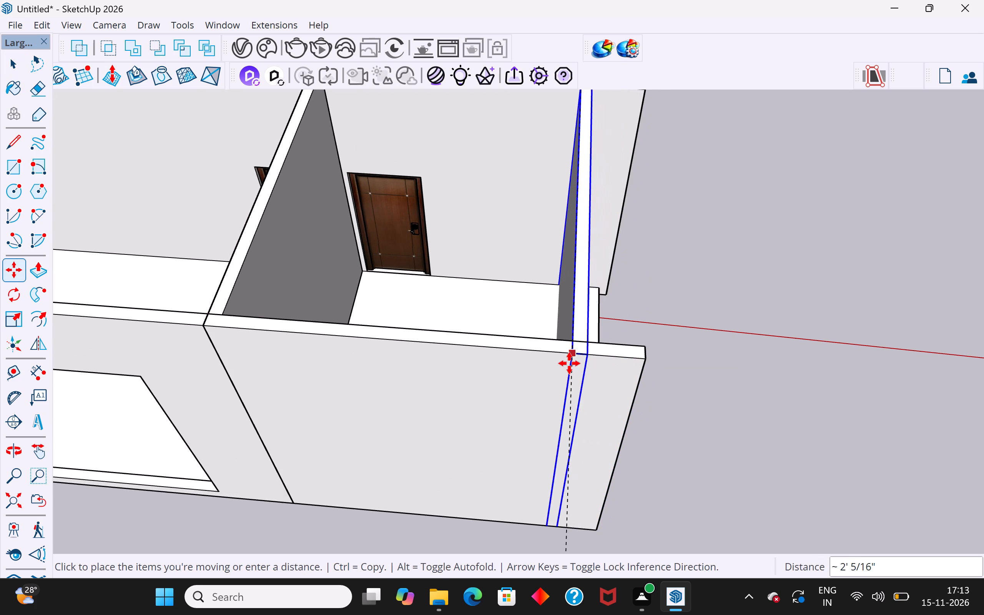
left_click(569, 359)
scroll(551, 412, "down", 5)
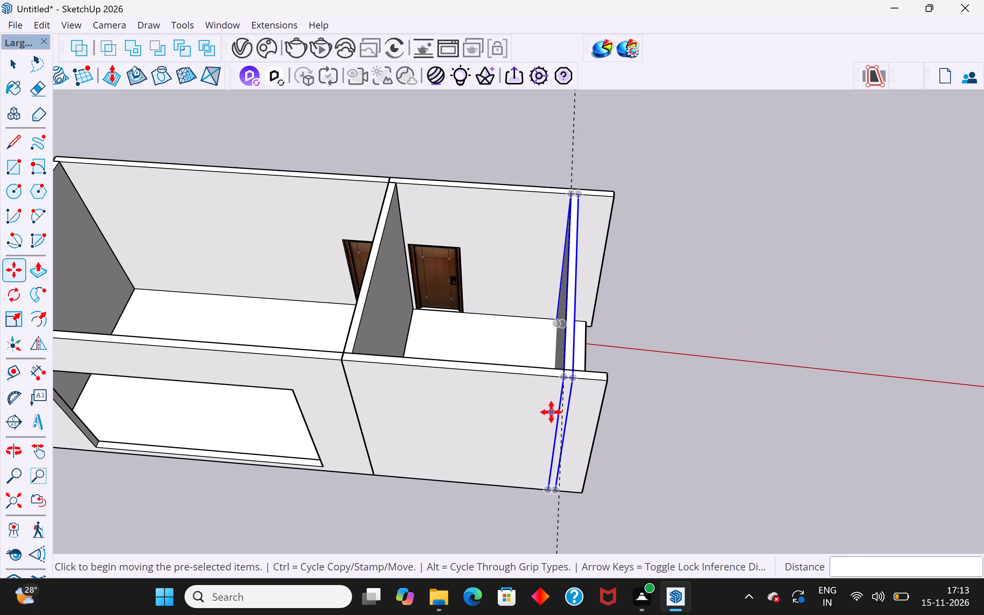
Shift the end wall sideways along the guide so its corner meets the inner face of the long wall with the opening.
middle_click_drag(646, 384, 277, 357)
scroll(352, 331, "up", 1)
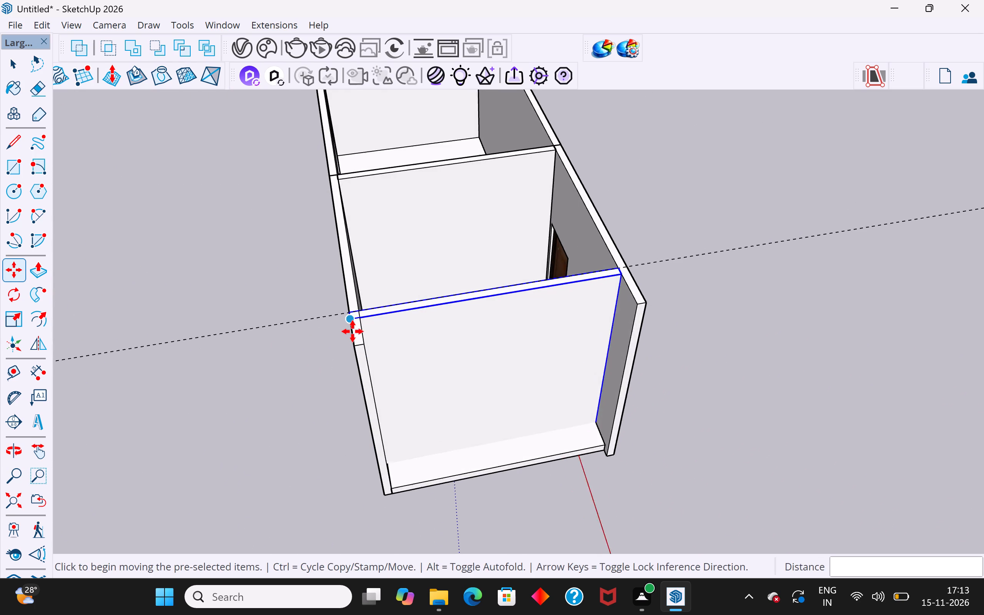
scroll(352, 331, "up", 7)
left_click(347, 306)
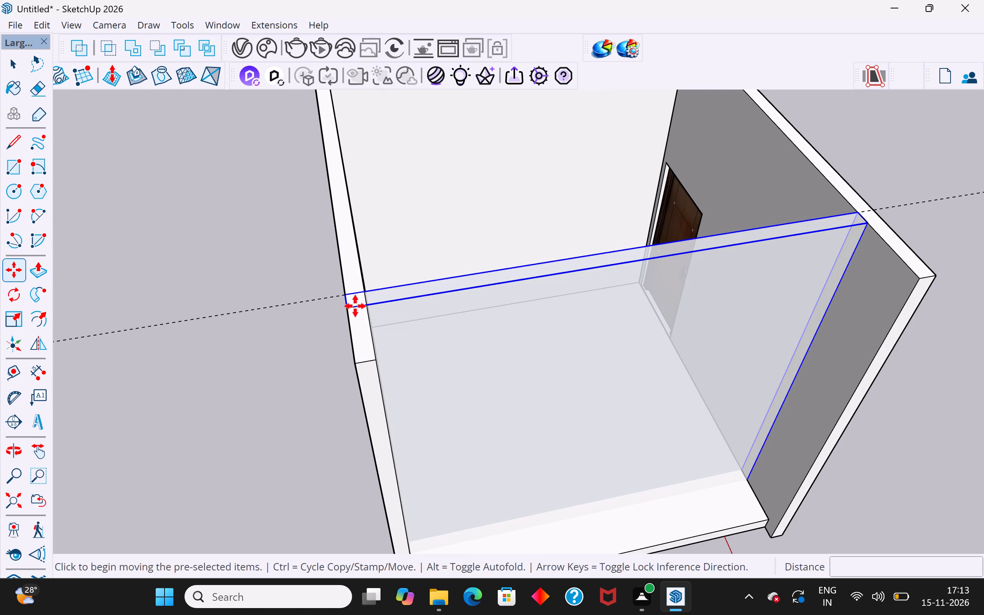
left_click(367, 304)
scroll(303, 349, "down", 3)
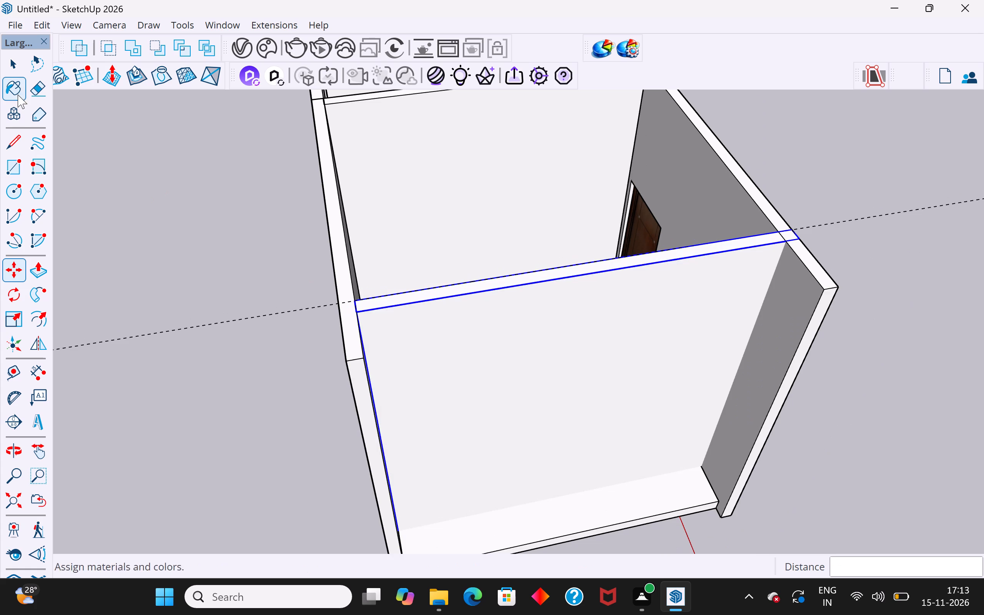
left_click(13, 64)
left_click(142, 248)
left_click(451, 321)
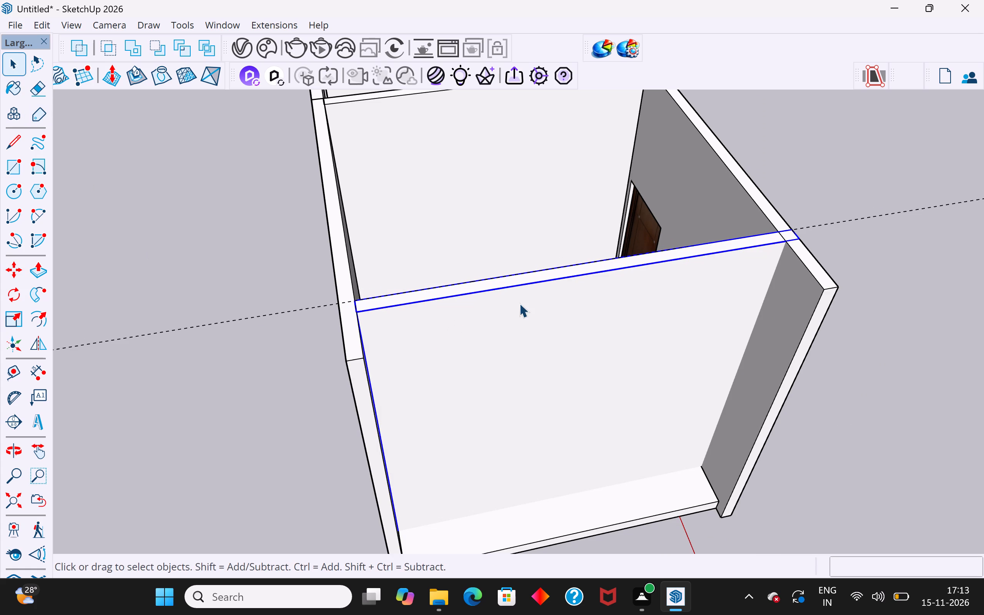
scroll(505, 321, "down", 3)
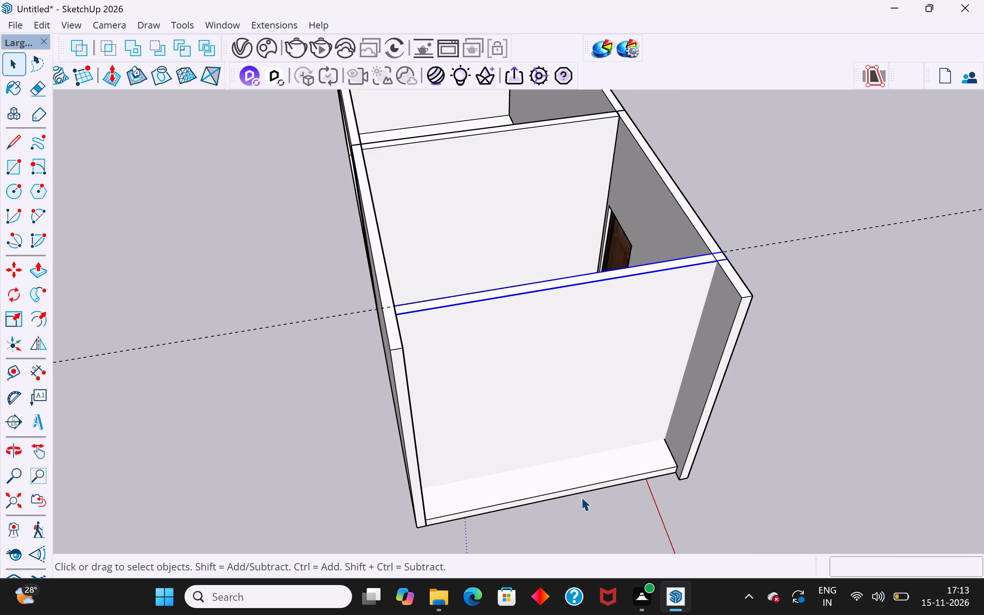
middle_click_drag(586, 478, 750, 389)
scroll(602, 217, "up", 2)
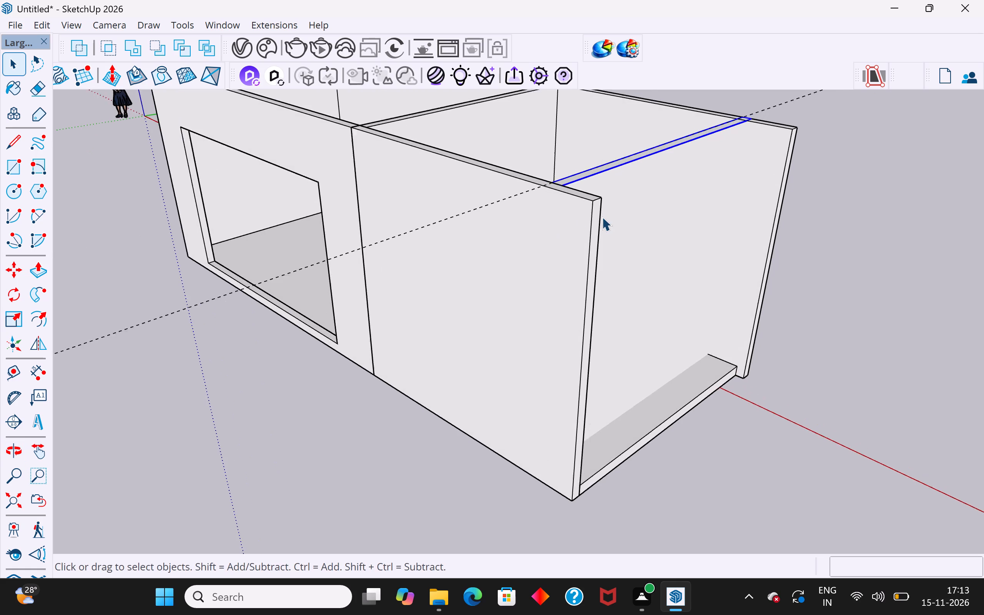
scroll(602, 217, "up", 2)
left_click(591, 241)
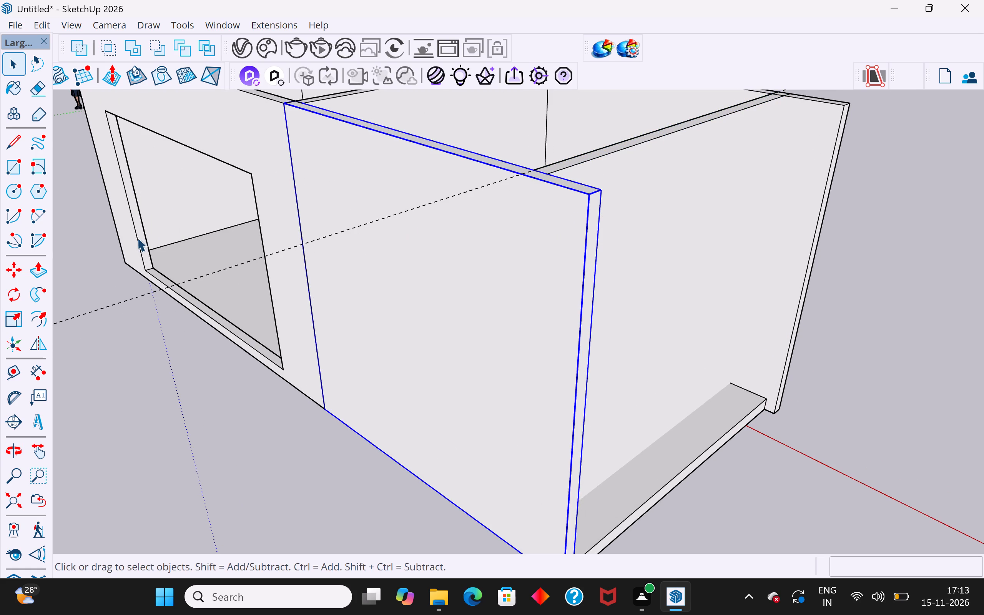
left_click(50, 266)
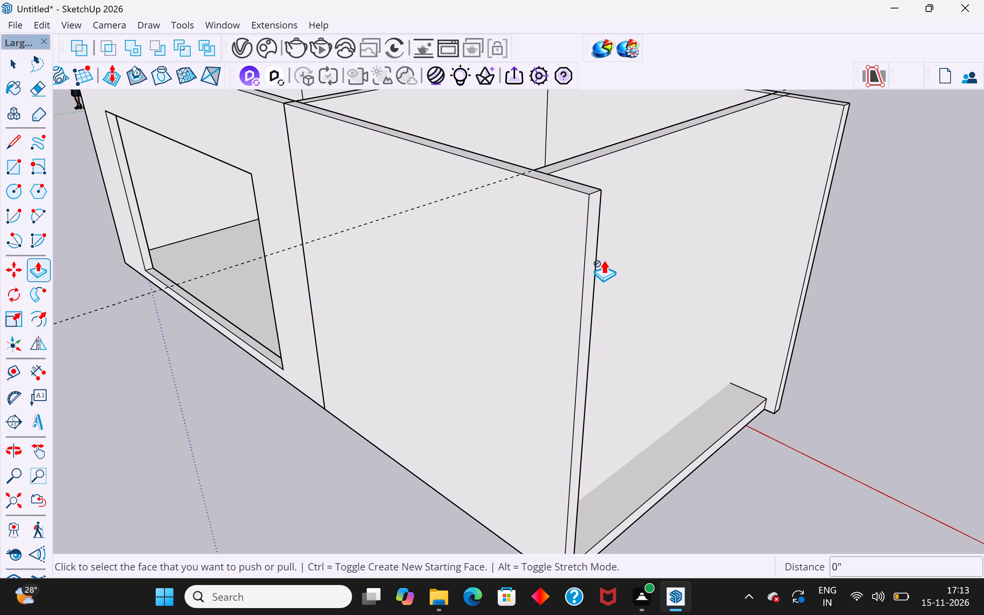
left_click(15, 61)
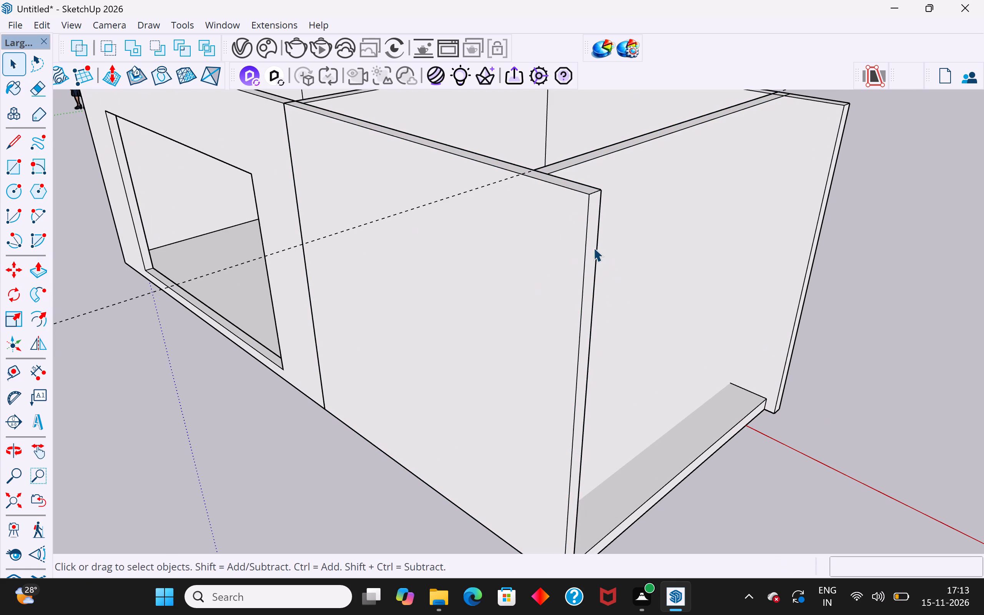
Push the projecting end face of the smaller room's long wall opposite the doors back flush with the end wall's outer face.
left_click(596, 247)
triple_click(592, 247)
left_click(585, 256)
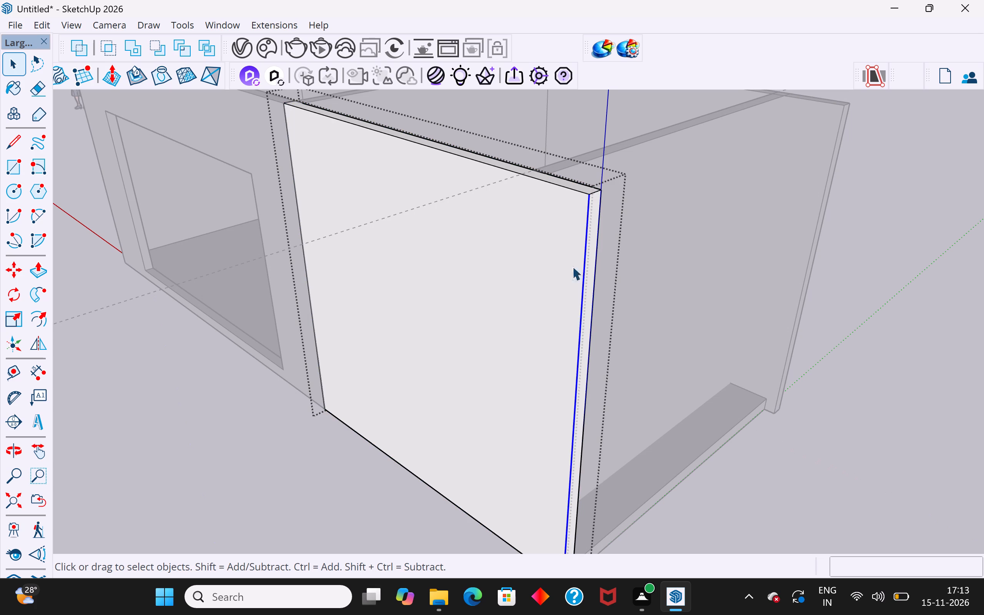
left_click(32, 276)
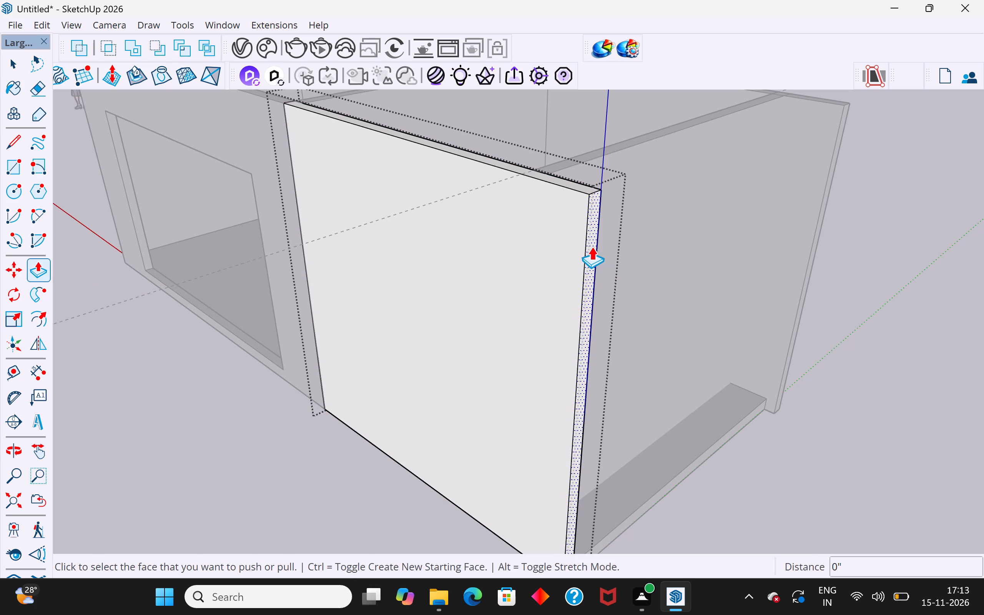
left_click(592, 246)
middle_click_drag(554, 204, 351, 337)
scroll(354, 326, "up", 4)
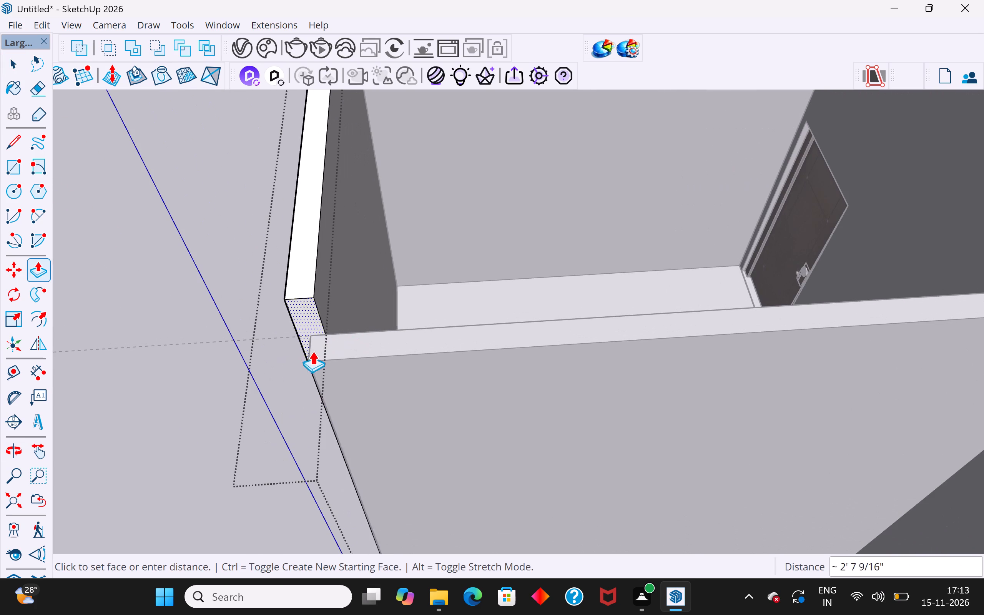
left_click(311, 362)
scroll(303, 266, "down", 2)
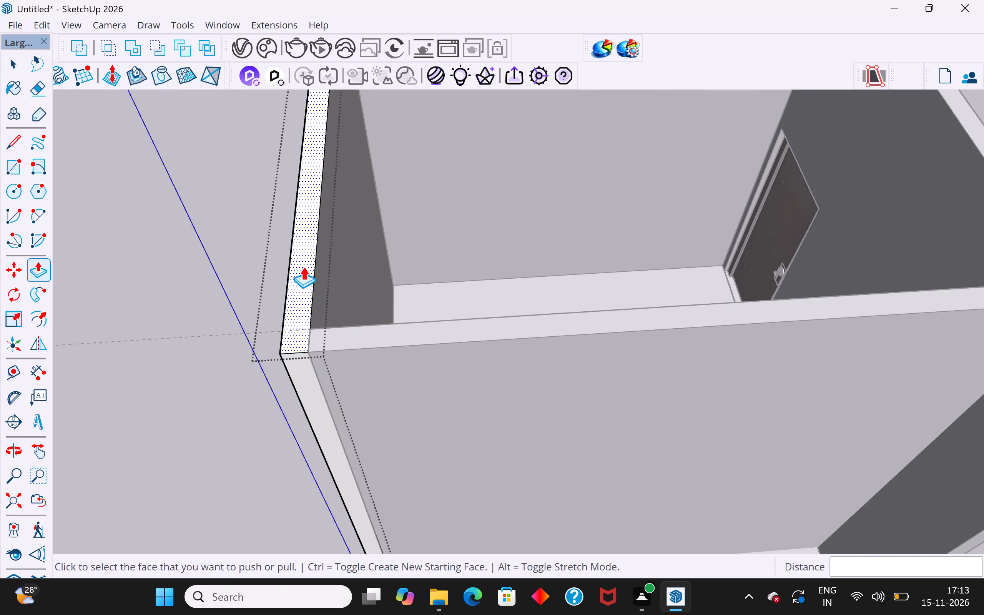
scroll(303, 266, "down", 8)
left_click(9, 57)
left_click(92, 220)
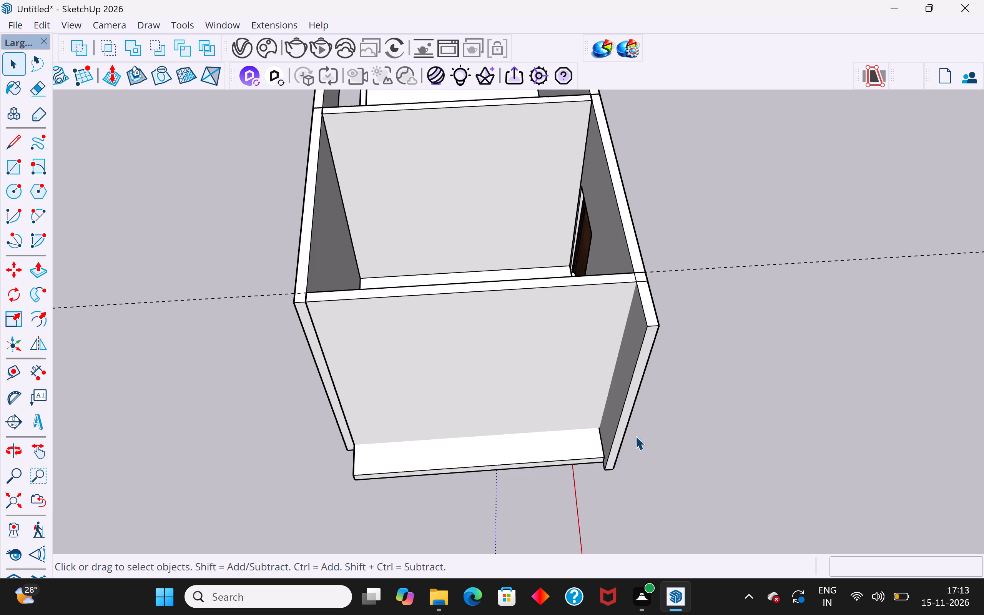
Push the projecting end face of the door-side long wall back 2' to the end wall's outer face.
left_click(640, 357)
double_click(646, 347)
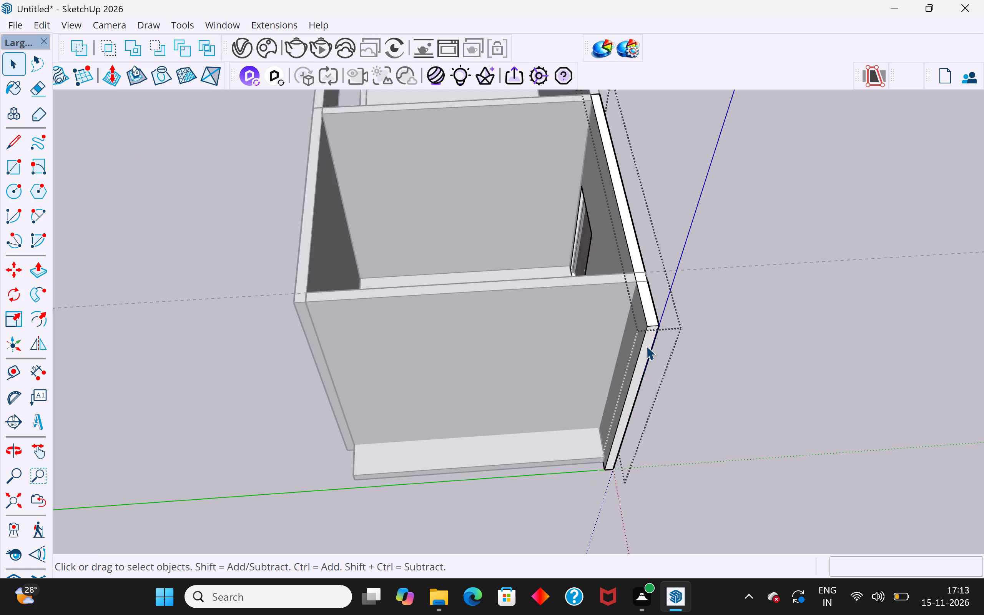
left_click(646, 346)
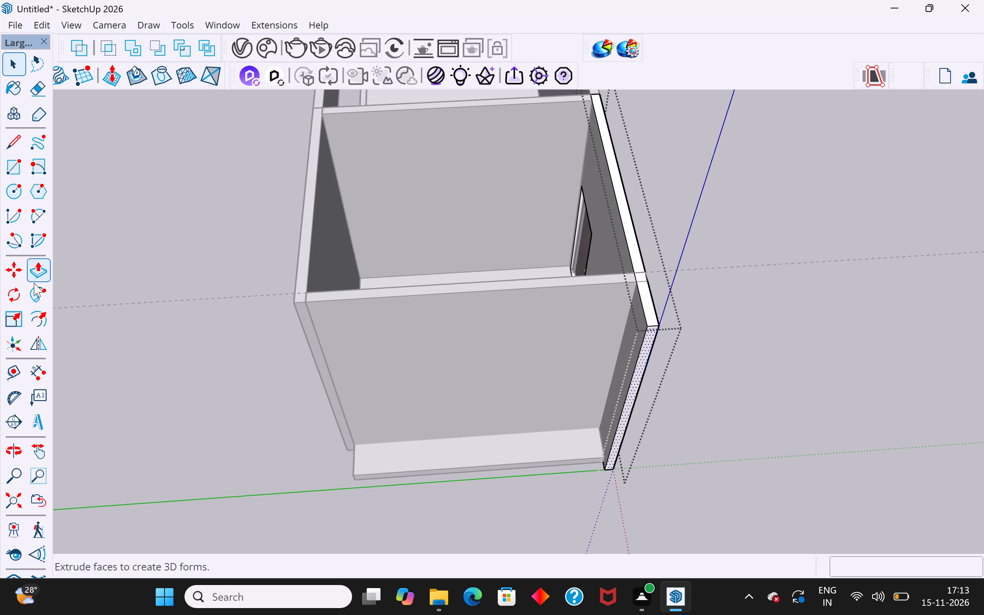
left_click(37, 274)
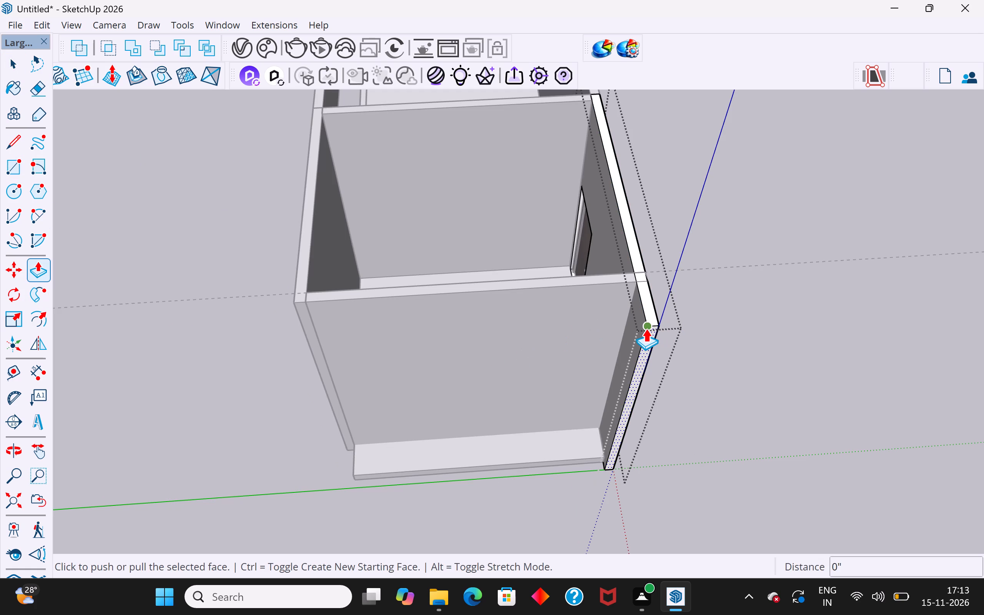
left_click(646, 328)
left_click(638, 285)
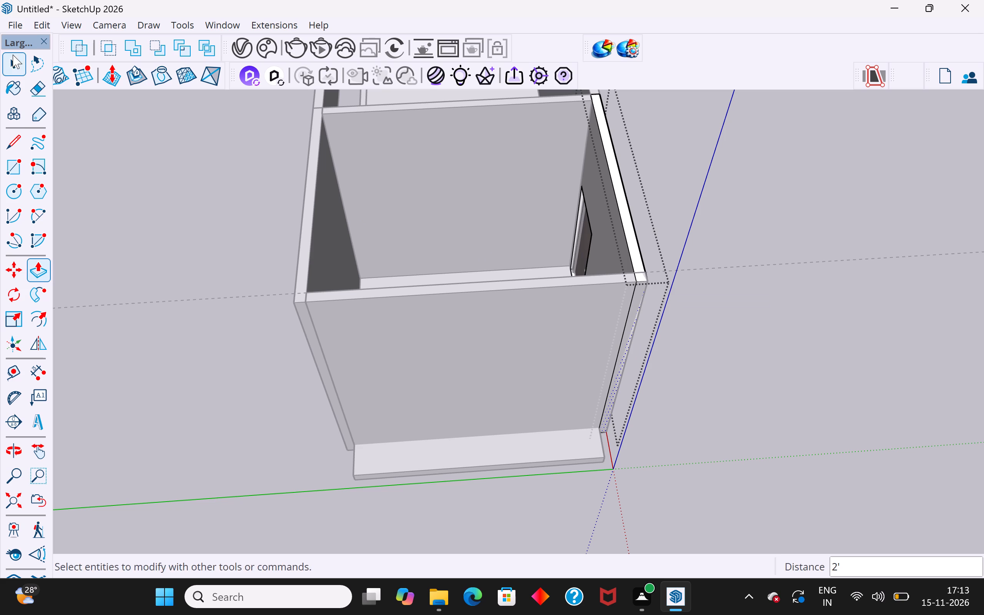
left_click(15, 53)
left_click(35, 138)
scroll(193, 395, "down", 7)
middle_click_drag(248, 388, 499, 253)
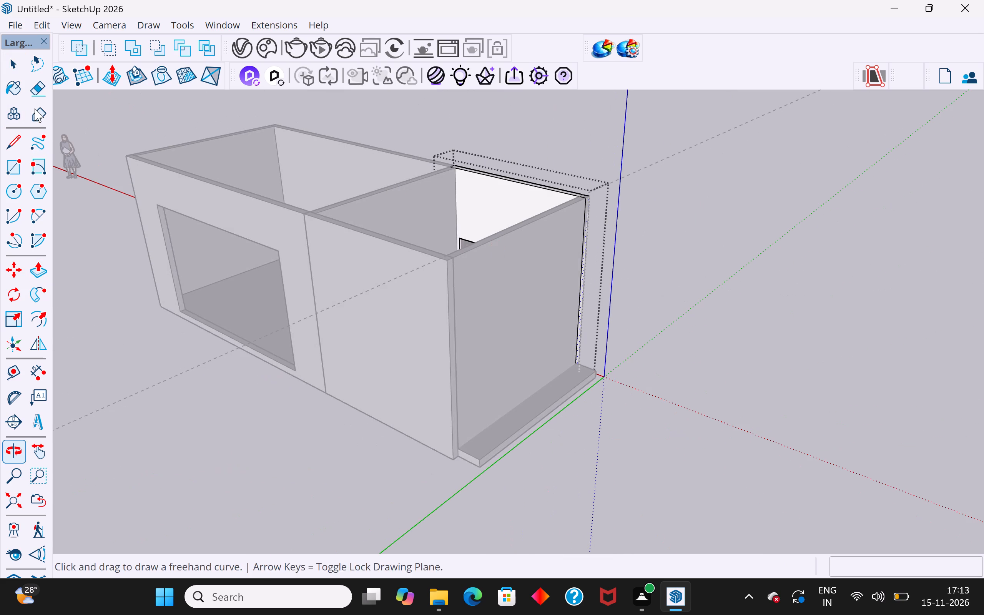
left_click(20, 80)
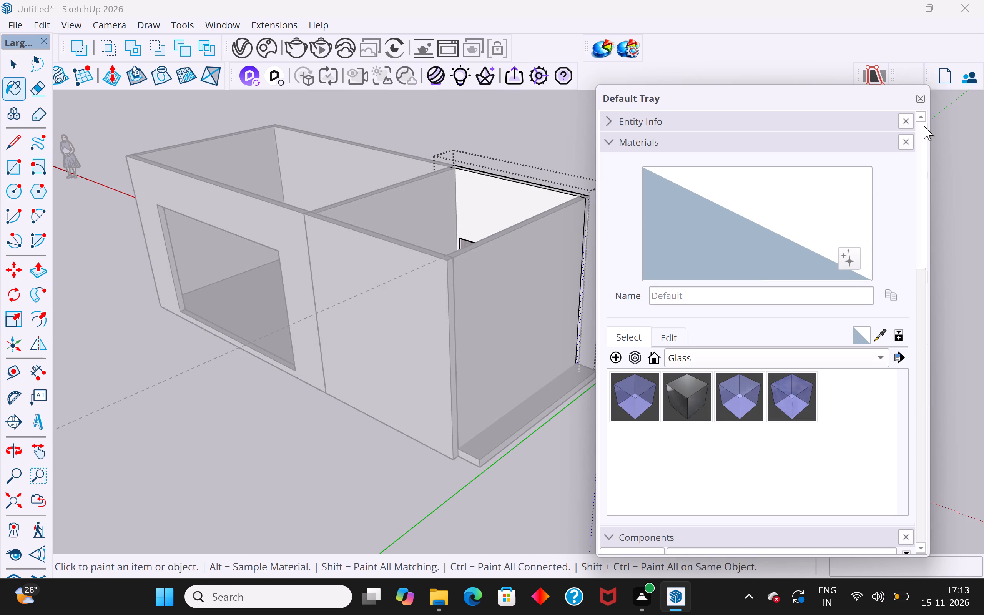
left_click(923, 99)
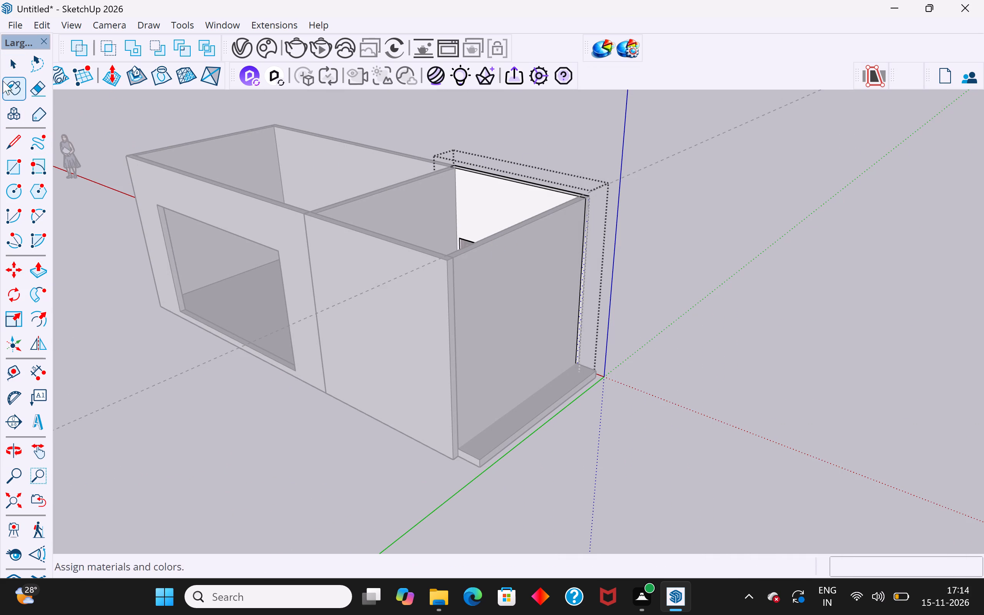
Push the floor slab's protruding end face back 1' 7" so it is flush with the end wall.
left_click(12, 66)
left_click(104, 104)
scroll(548, 375, "down", 4)
scroll(524, 421, "up", 3)
middle_click_drag(530, 421, 545, 398)
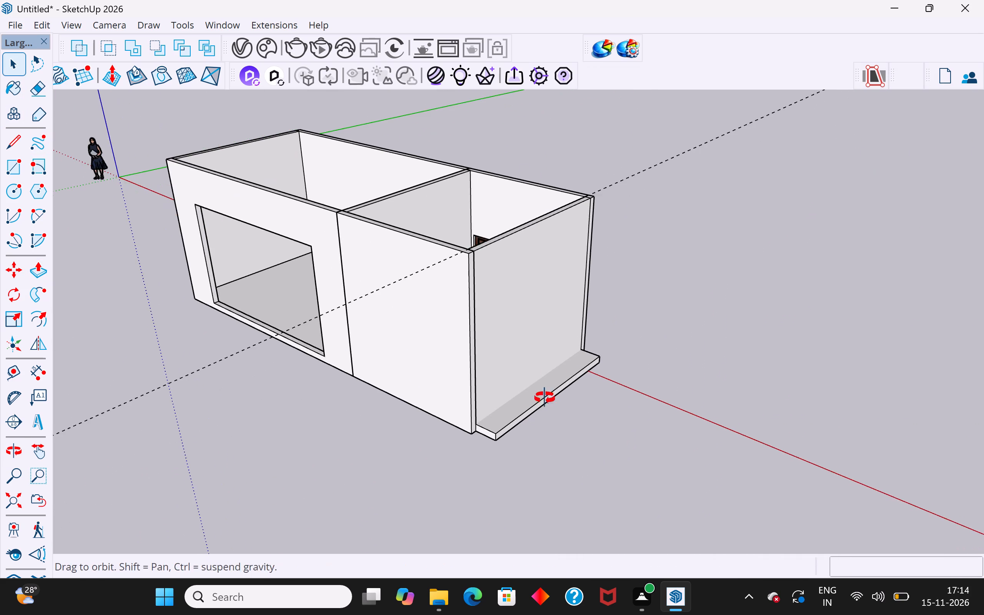
middle_click_drag(545, 398, 559, 347)
scroll(527, 377, "up", 5)
double_click(530, 392)
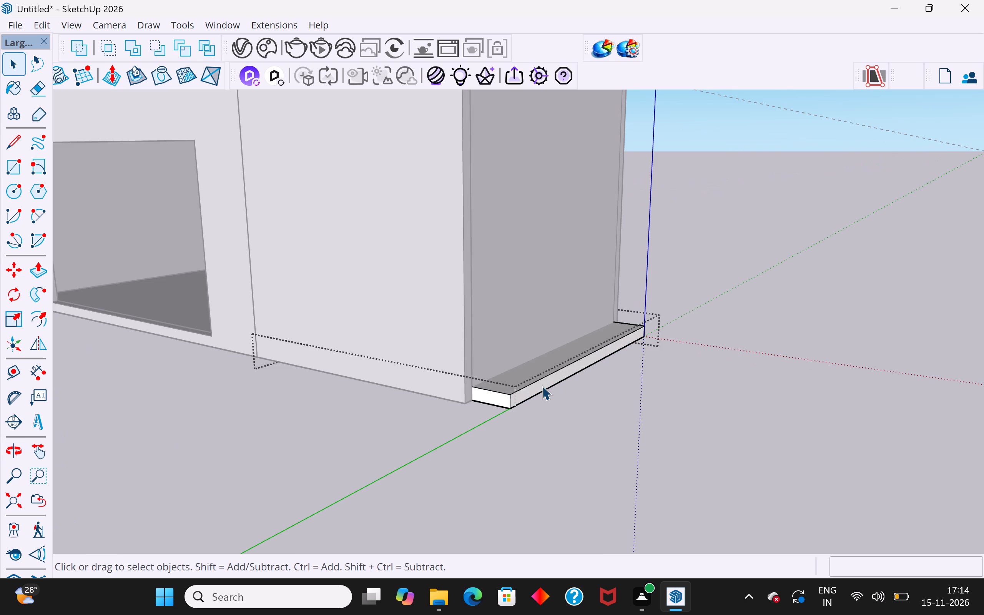
left_click(542, 386)
left_click(539, 386)
left_click(41, 269)
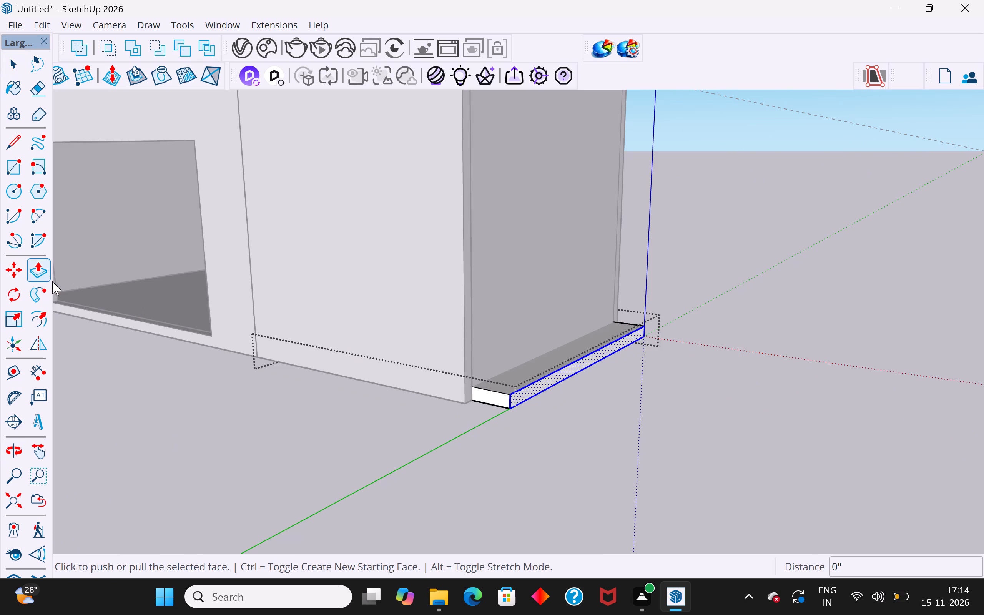
left_click(509, 409)
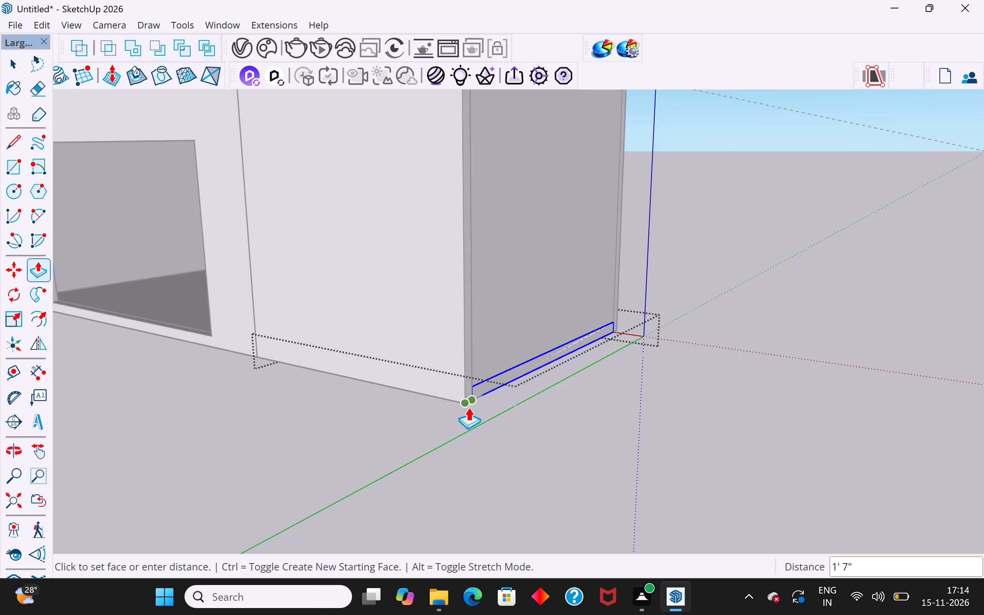
left_click(459, 401)
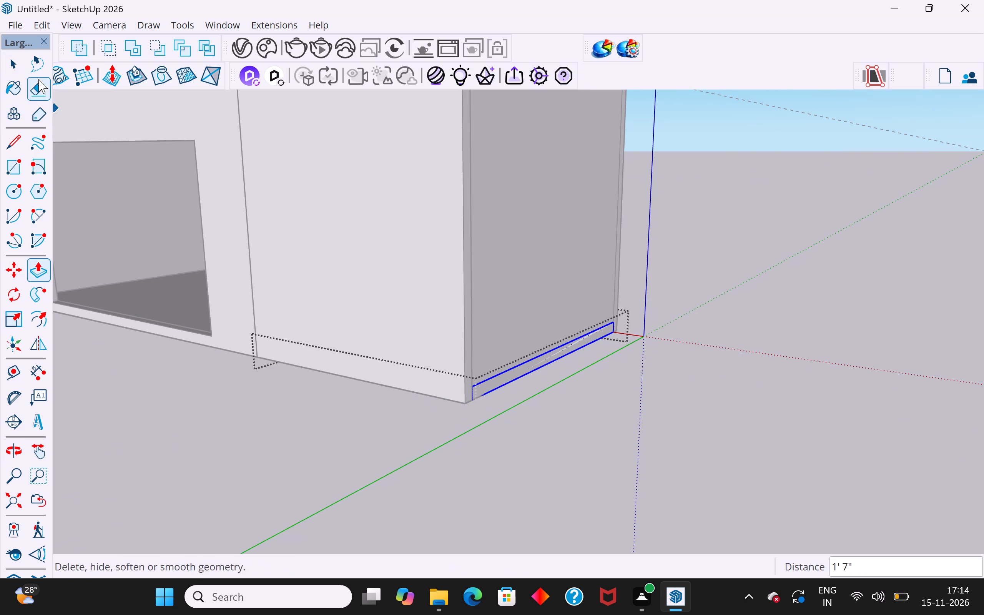
left_click(13, 58)
left_click(198, 497)
Delete the existing guide line running along the top of the end wall.
scroll(579, 406, "down", 12)
middle_click_drag(525, 429, 621, 487)
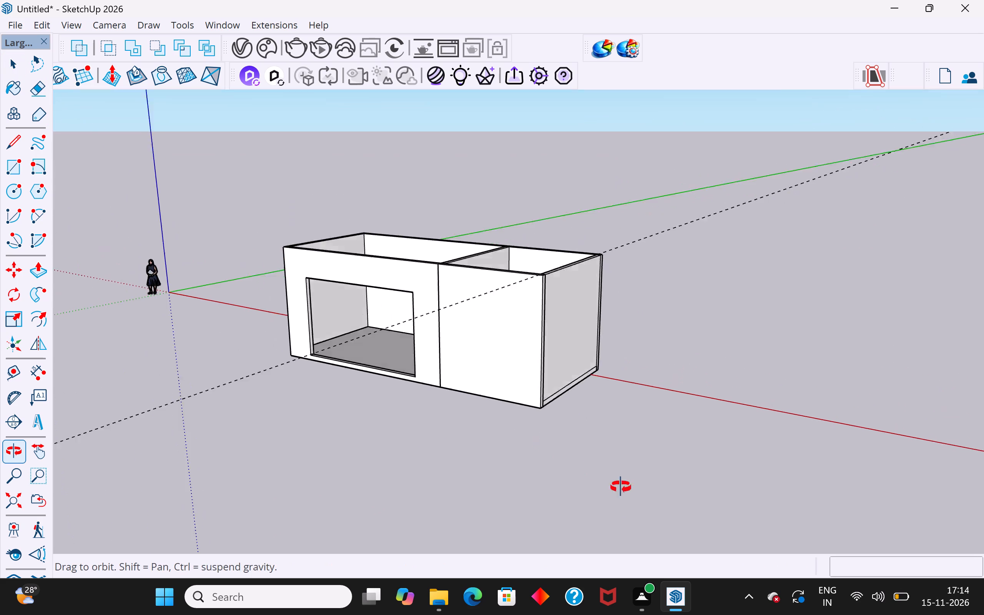
middle_click_drag(621, 487, 646, 539)
scroll(580, 333, "down", 4)
middle_click_drag(598, 397, 650, 417)
scroll(651, 405, "up", 3)
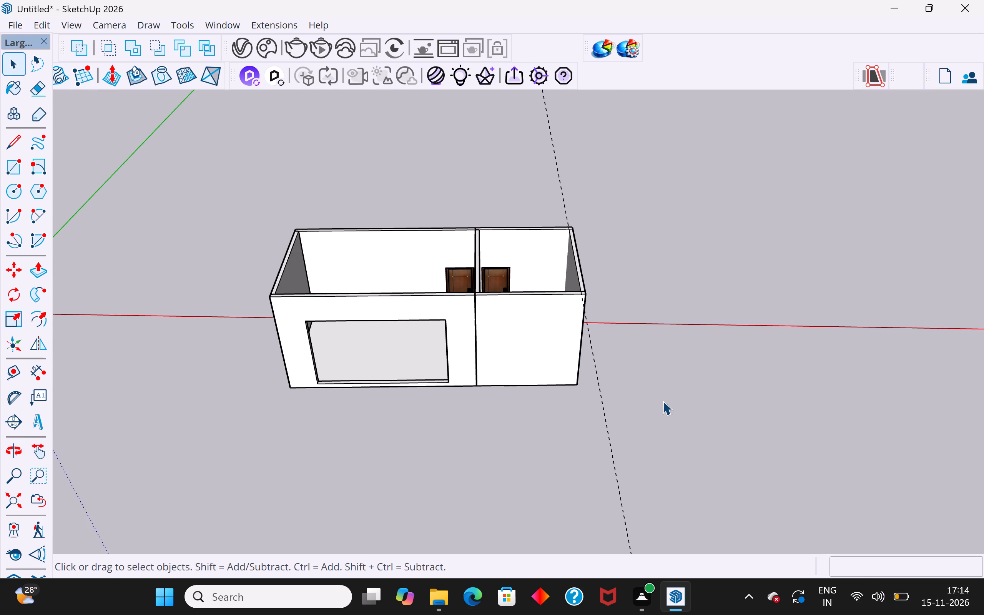
scroll(632, 399, "up", 3)
middle_click_drag(650, 377, 619, 354)
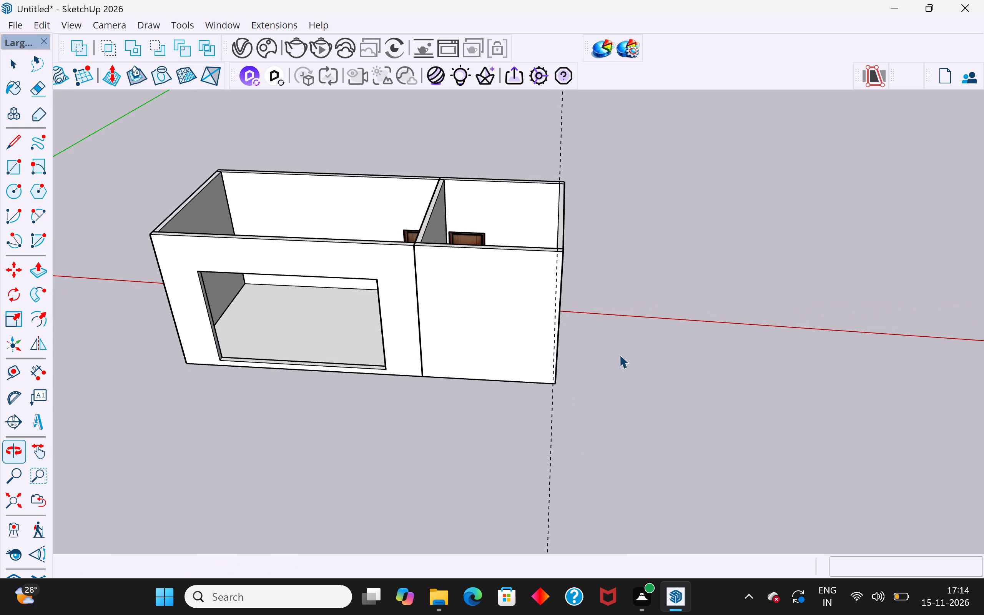
middle_click_drag(617, 393, 697, 244)
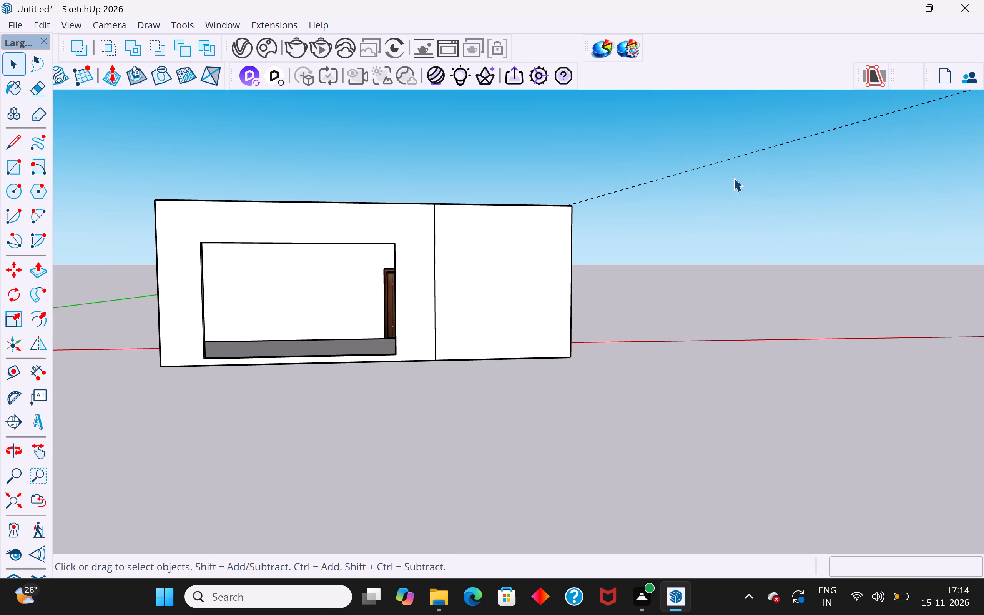
left_click_drag(744, 130, 700, 187)
key("Delete")
Place a guide line 10' outward from the floor slab's edge at the end wall, parallel to that wall.
scroll(480, 246, "down", 6)
middle_click_drag(457, 276, 501, 430)
middle_click_drag(770, 199, 733, 331)
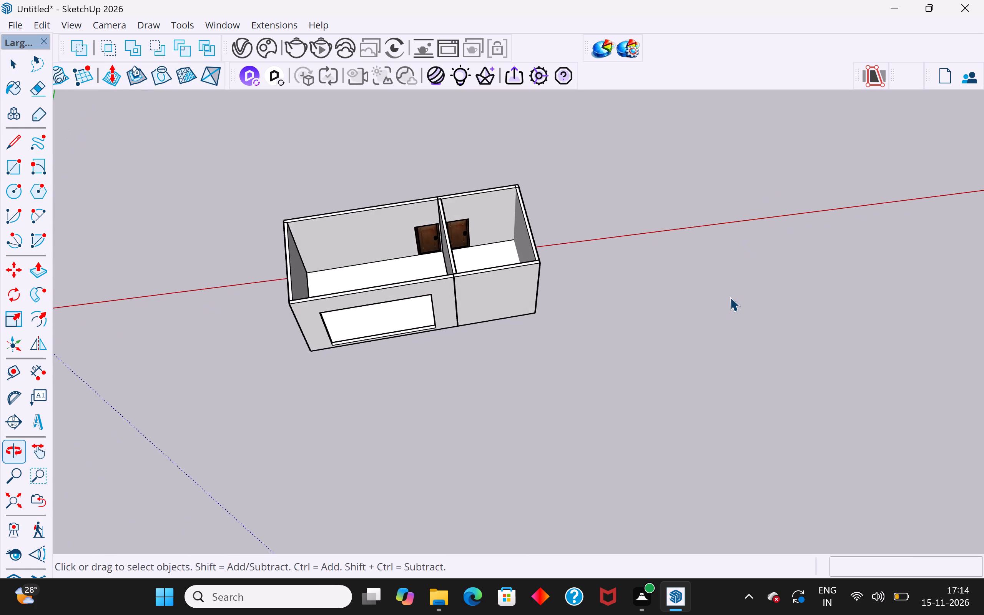
middle_click_drag(730, 297, 722, 270)
scroll(736, 230, "up", 4)
middle_click_drag(668, 255, 573, 211)
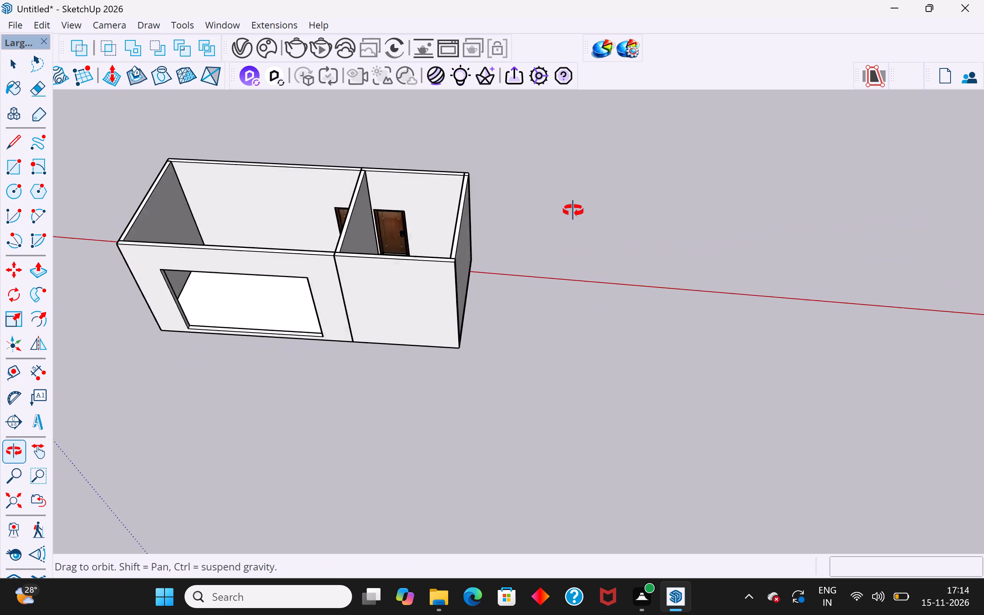
middle_click_drag(573, 211, 559, 164)
scroll(457, 224, "up", 5)
middle_click_drag(478, 253, 500, 198)
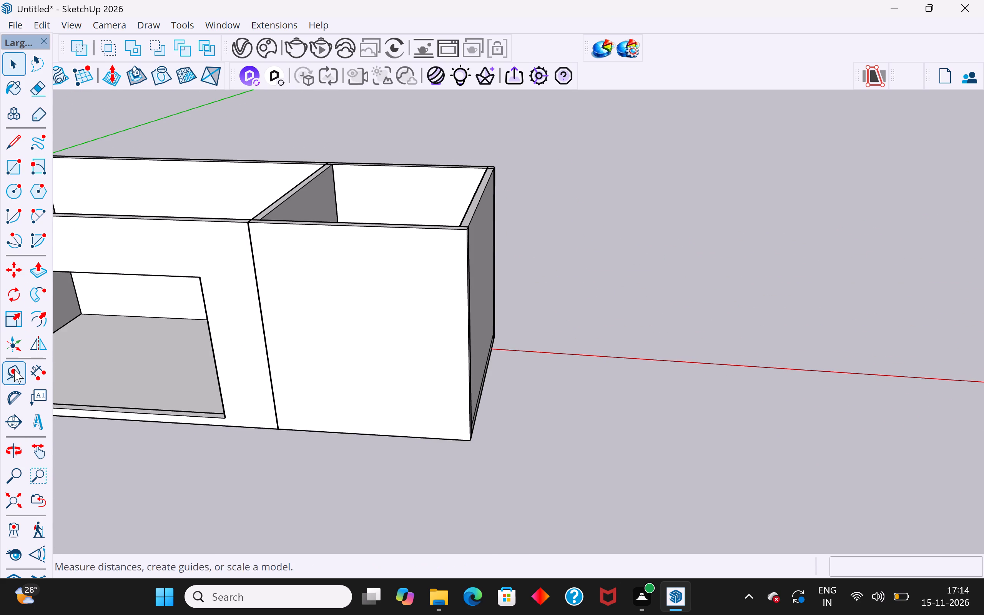
left_click(14, 369)
scroll(384, 428, "up", 4)
middle_click_drag(592, 412, 492, 374)
scroll(501, 372, "up", 1)
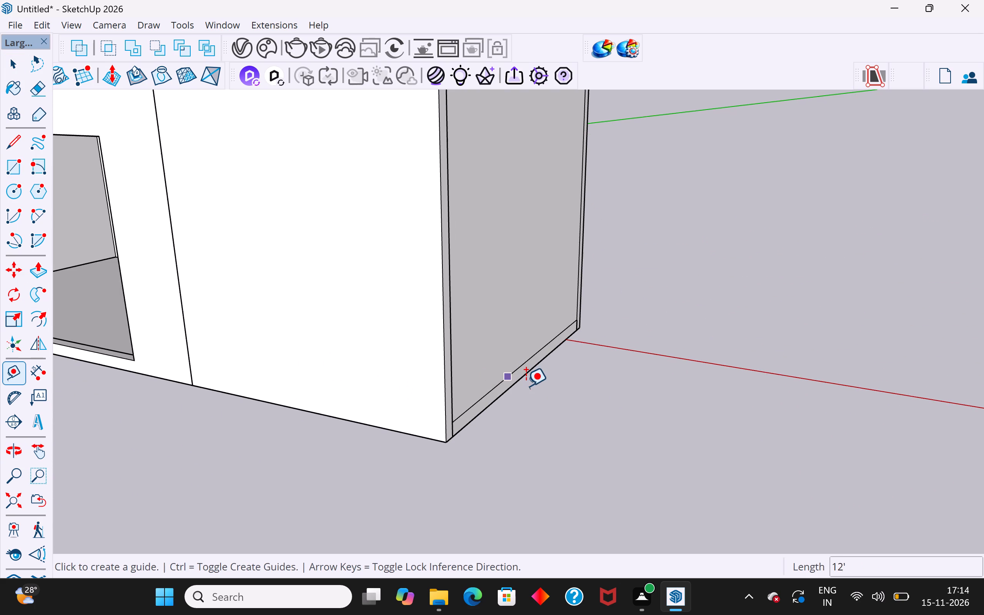
left_click(515, 372)
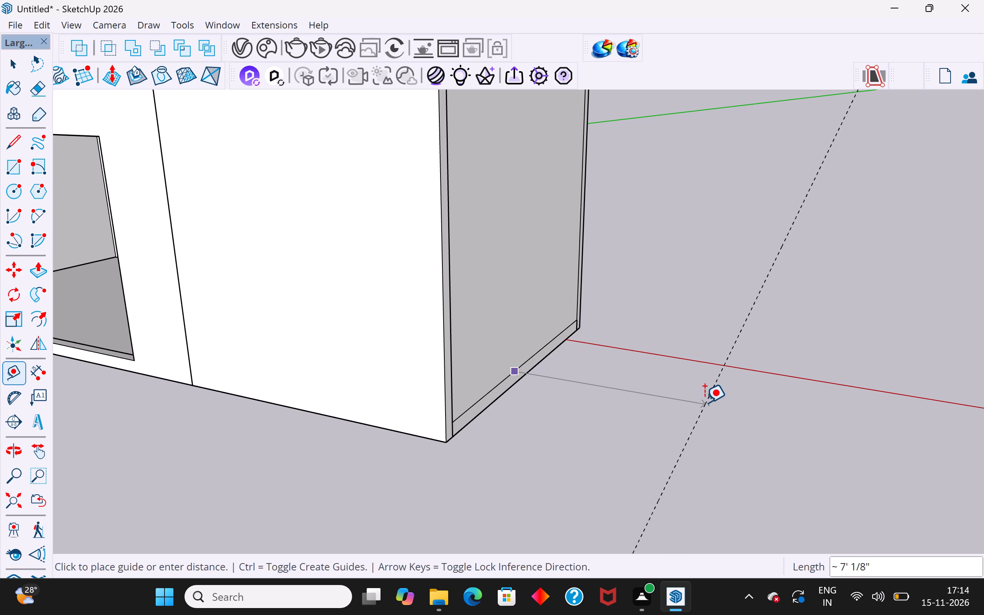
type("10'")
key("Return")
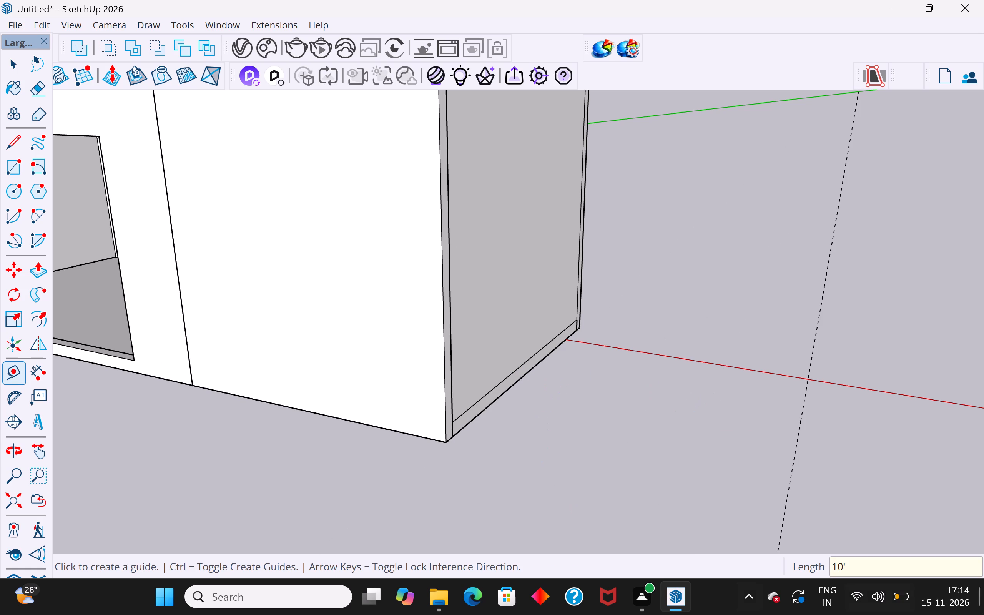
Pull the floor slab's end face outward 10' to the guide line.
left_click(17, 66)
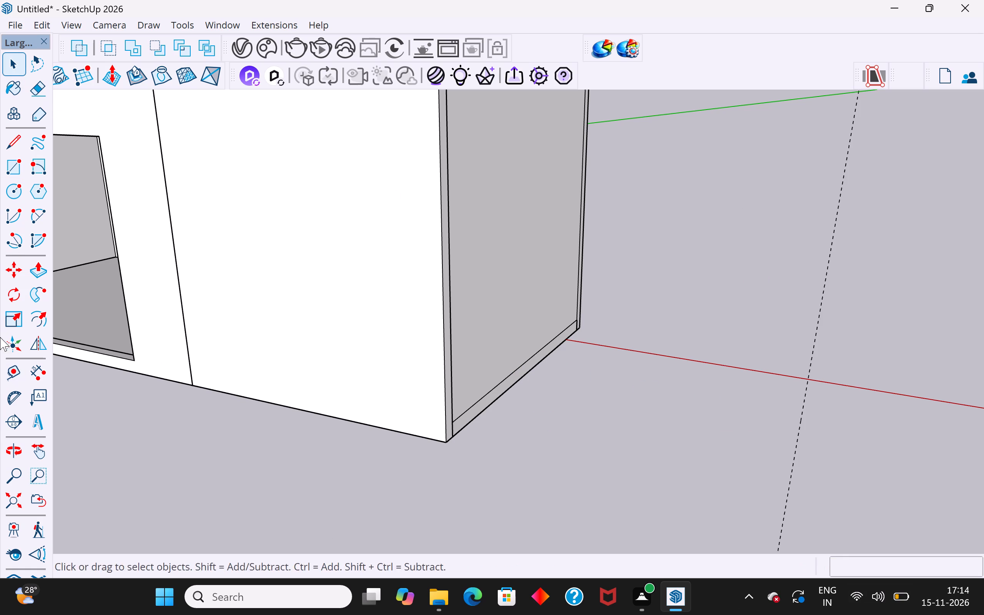
left_click(512, 384)
double_click(522, 374)
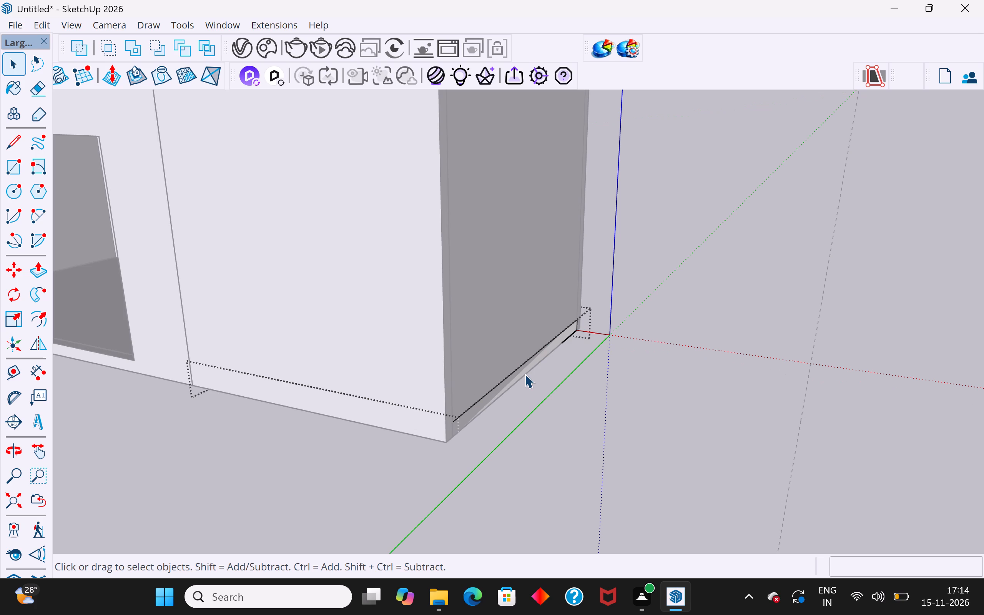
left_click(532, 366)
double_click(563, 337)
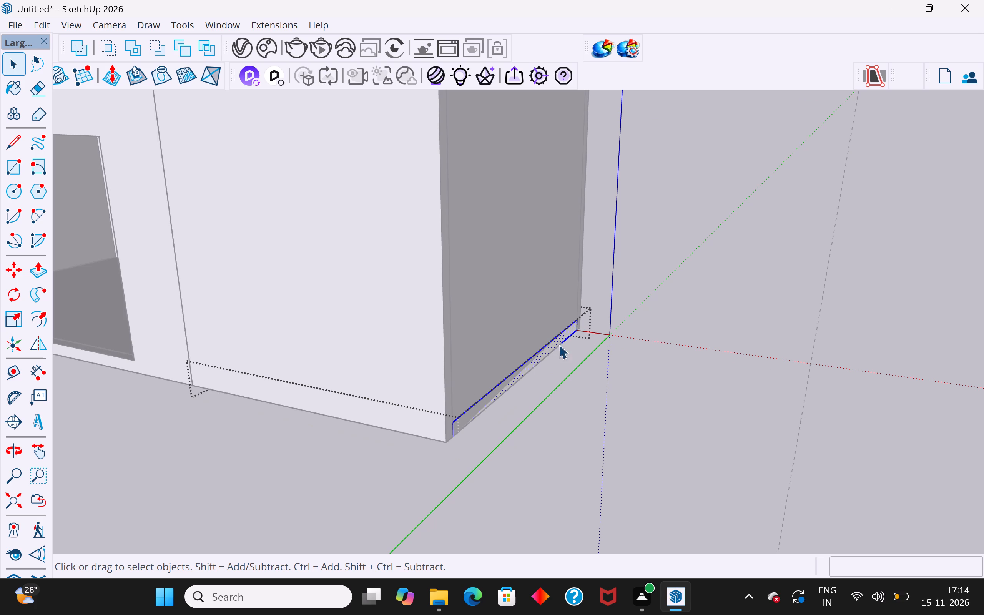
left_click(44, 272)
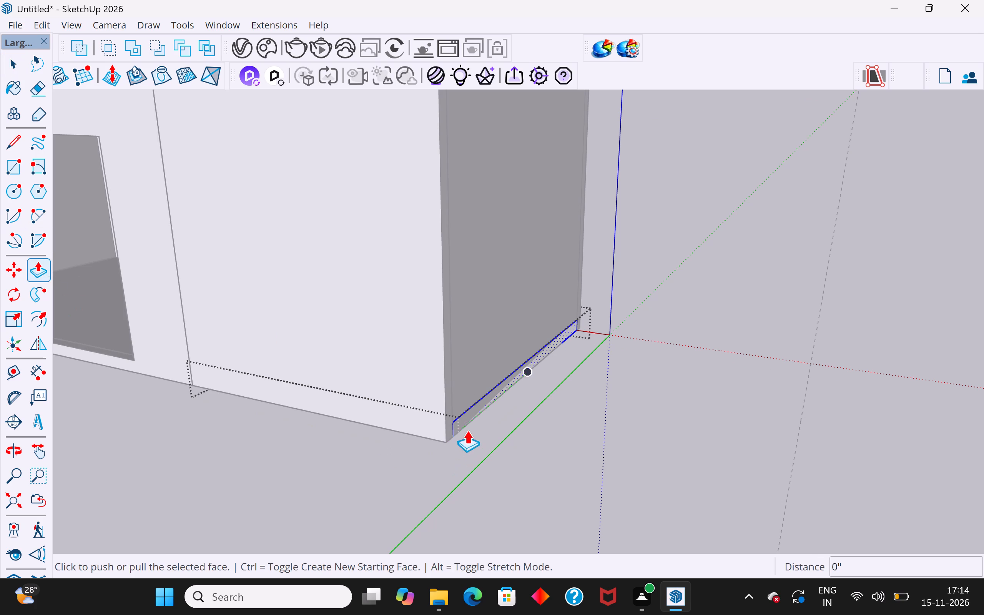
left_click(455, 427)
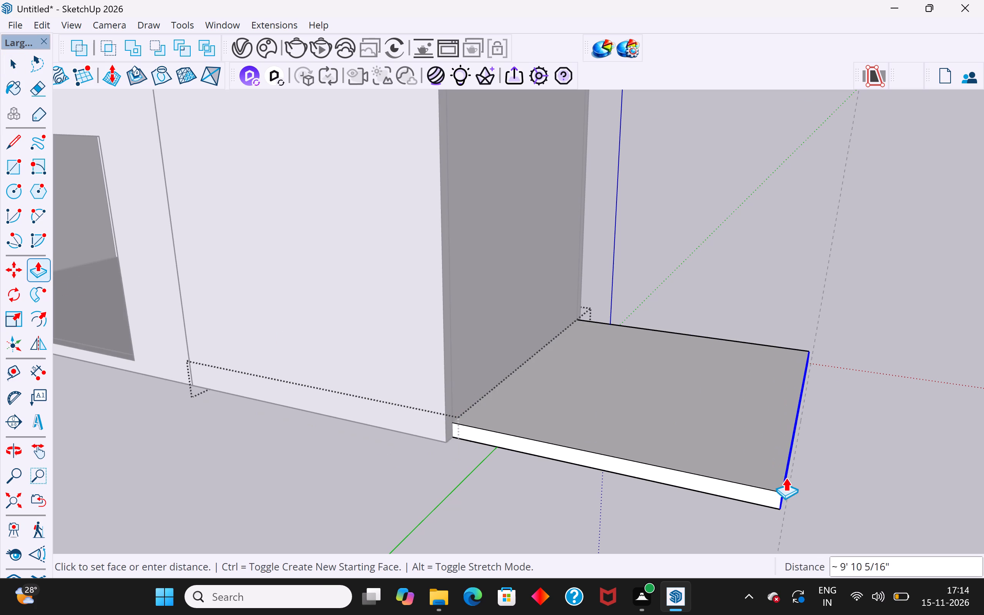
left_click(785, 494)
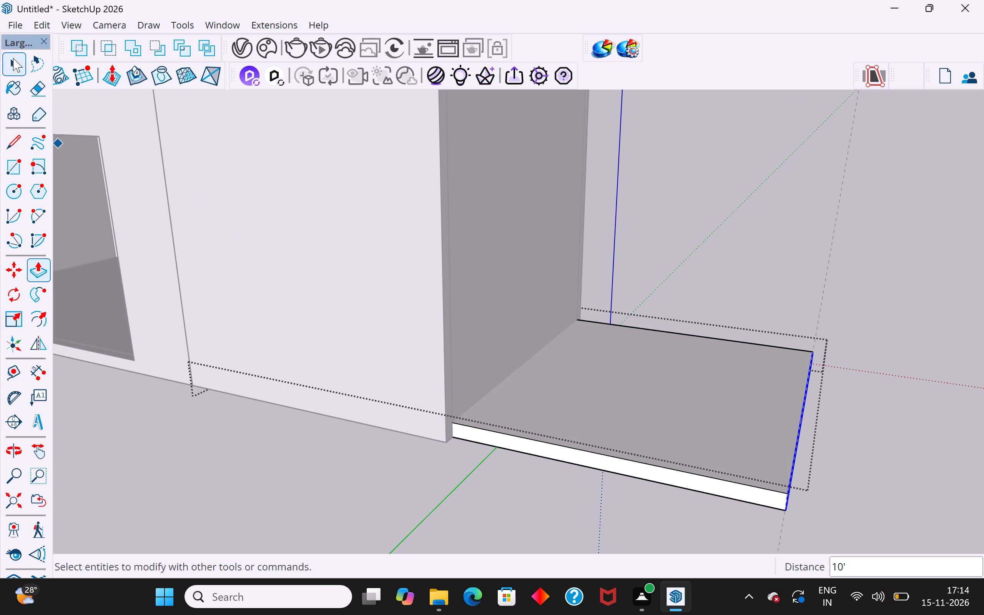
left_click(13, 58)
left_click(204, 355)
left_click(213, 444)
Extend the end face of the long wall containing the doors out to the outer end of the extended floor slab.
scroll(229, 421, "down", 5)
middle_click_drag(562, 440, 479, 459)
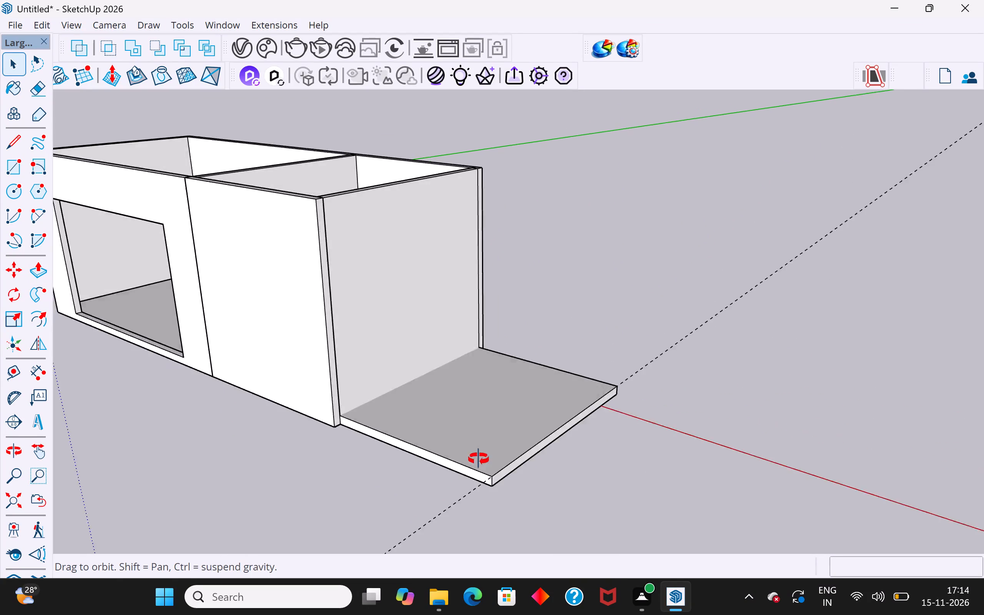
middle_click_drag(479, 459, 347, 548)
middle_click_drag(590, 438, 411, 428)
scroll(438, 375, "up", 3)
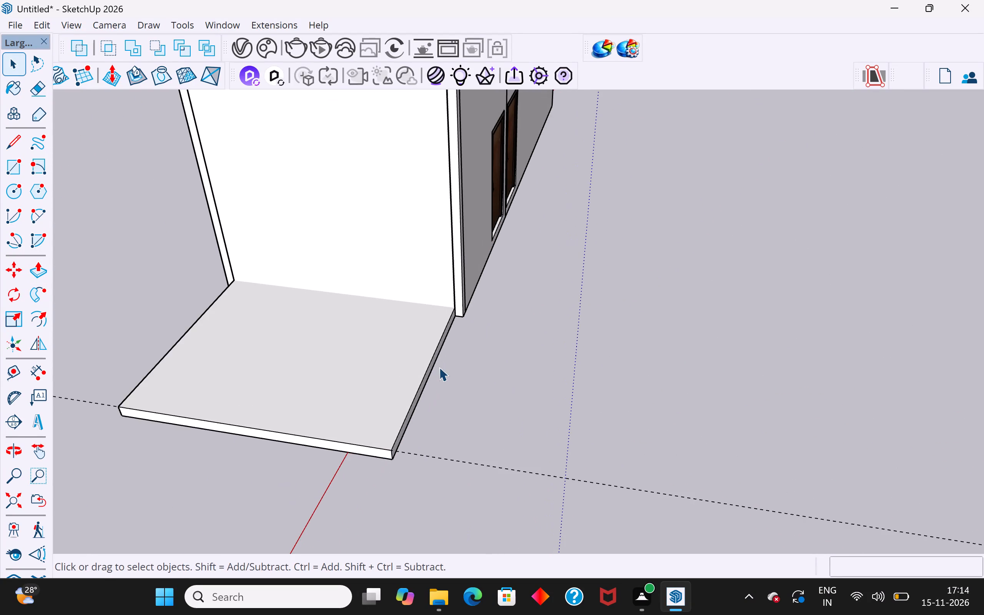
middle_click_drag(426, 407, 775, 312)
middle_click_drag(742, 313, 216, 394)
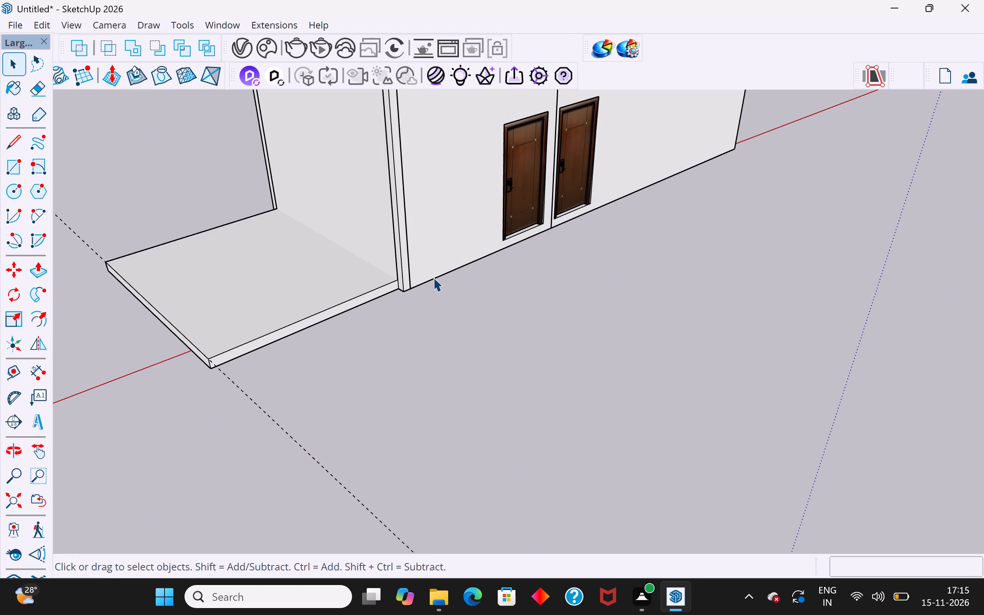
scroll(741, 295, "down", 4)
middle_click_drag(371, 362, 393, 331)
scroll(482, 263, "up", 4)
scroll(524, 264, "up", 4)
left_click(524, 273)
double_click(522, 275)
left_click(525, 278)
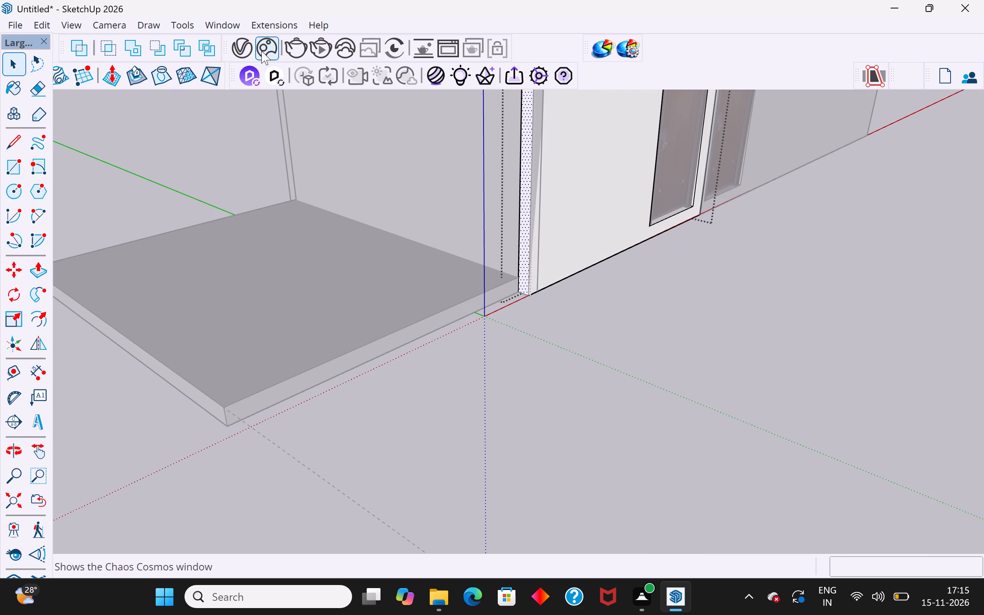
left_click(36, 267)
left_click(517, 287)
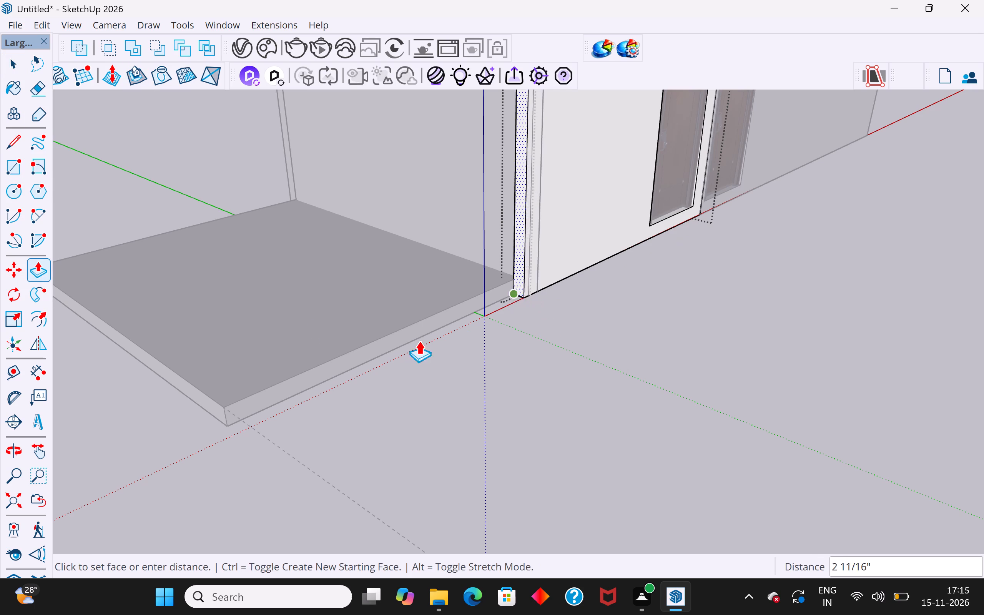
middle_click_drag(254, 401, 388, 362)
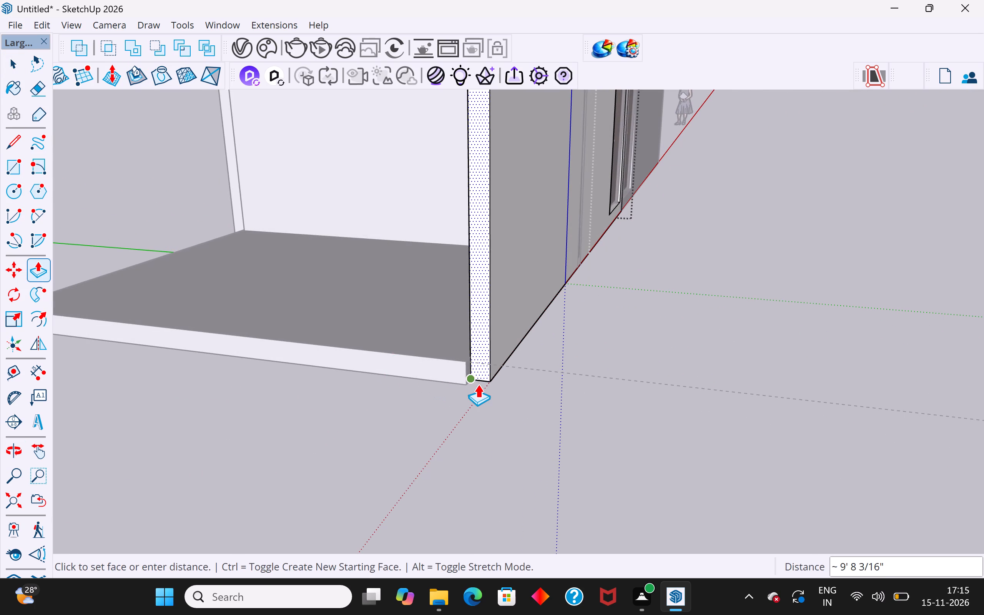
left_click(471, 382)
scroll(685, 356, "down", 5)
middle_click_drag(512, 375, 627, 409)
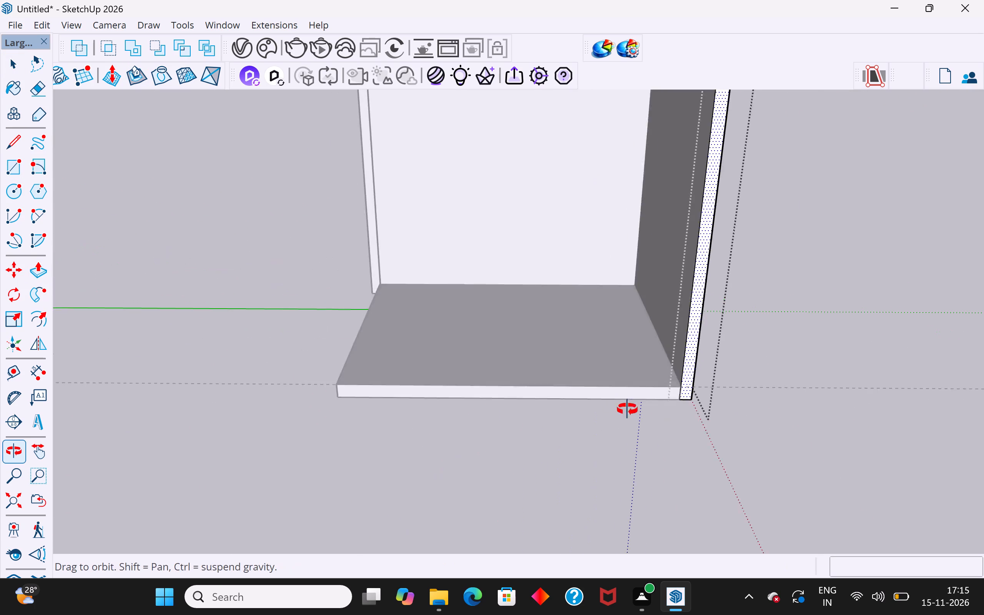
middle_click_drag(627, 409, 721, 449)
left_click(15, 63)
left_click(161, 238)
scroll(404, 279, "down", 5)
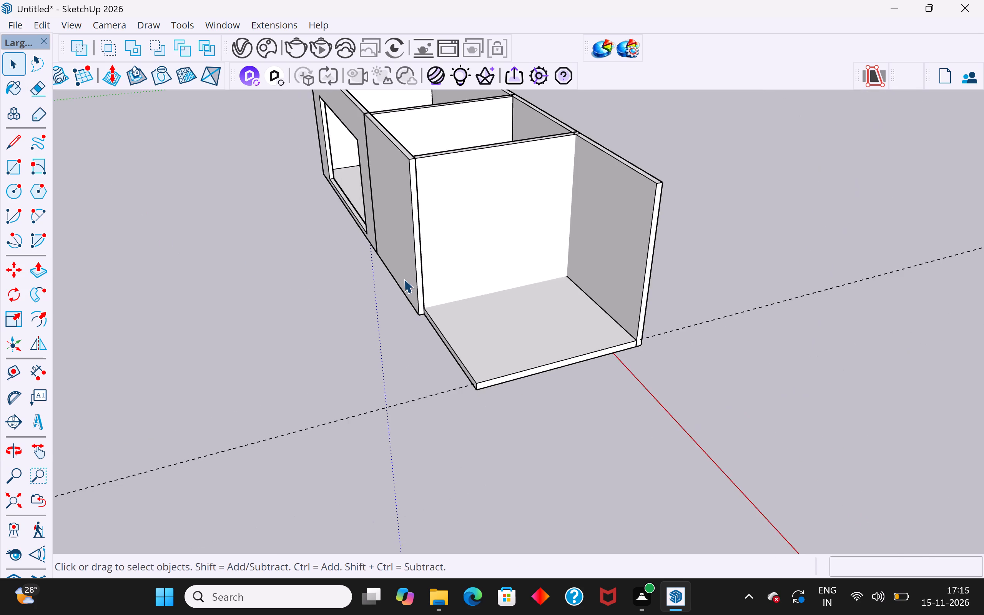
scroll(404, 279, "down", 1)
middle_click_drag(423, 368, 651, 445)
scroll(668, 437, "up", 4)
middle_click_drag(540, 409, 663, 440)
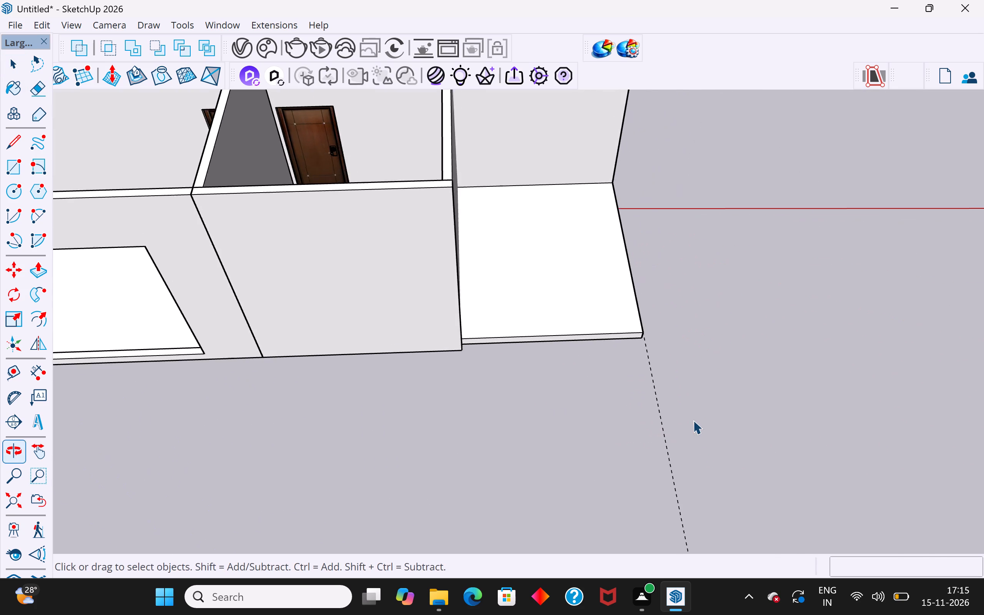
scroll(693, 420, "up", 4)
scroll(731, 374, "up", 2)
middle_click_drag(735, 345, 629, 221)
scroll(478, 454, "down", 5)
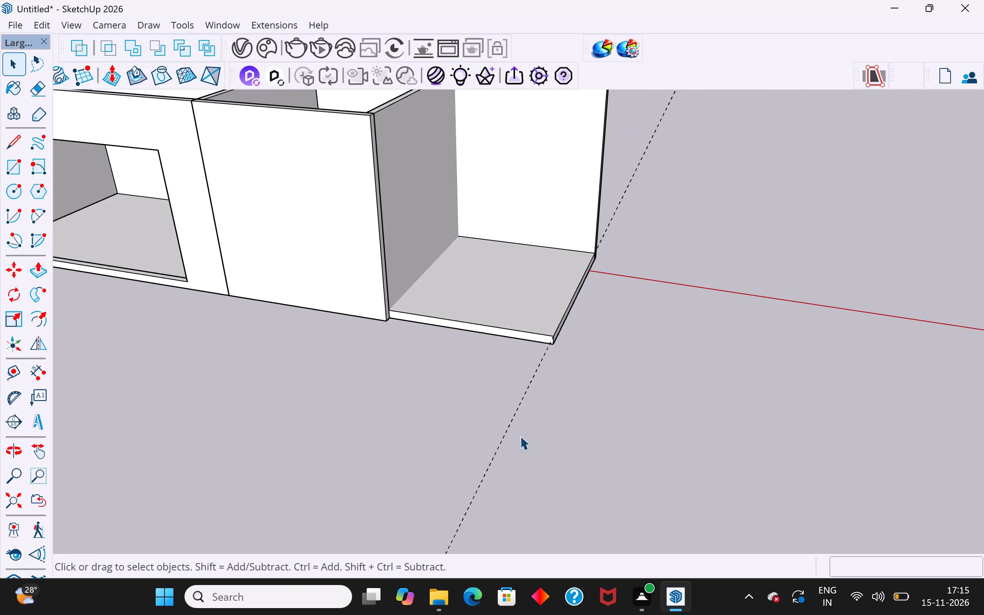
Extend the end face of the long wall with the window opening 10' to the outer end of the floor slab.
middle_click_drag(518, 423, 456, 306)
scroll(472, 457, "down", 6)
scroll(469, 336, "up", 7)
middle_click_drag(443, 368, 487, 381)
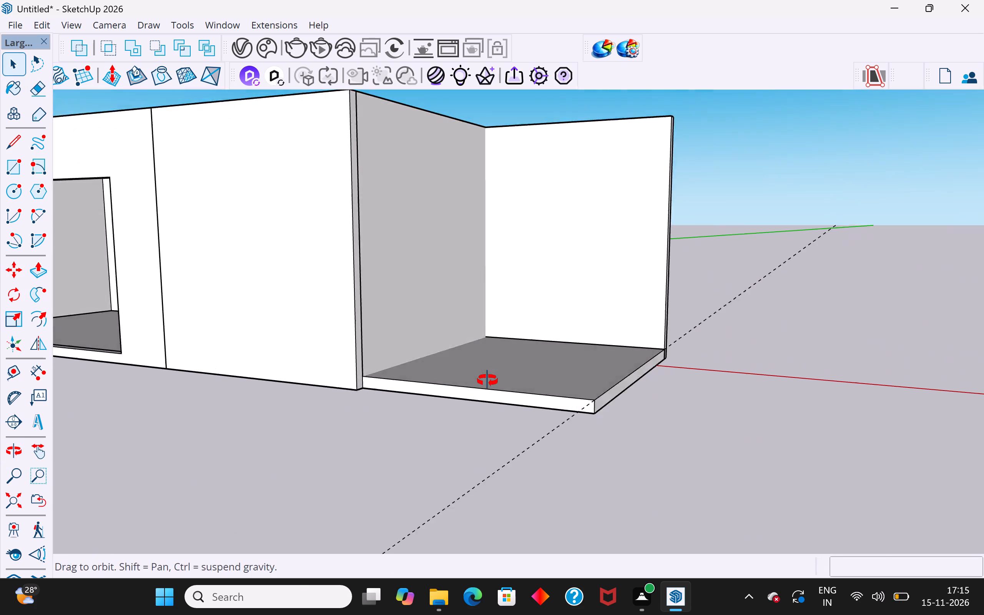
middle_click_drag(487, 381, 487, 382)
scroll(449, 393, "up", 4)
scroll(336, 373, "up", 8)
left_click(345, 378)
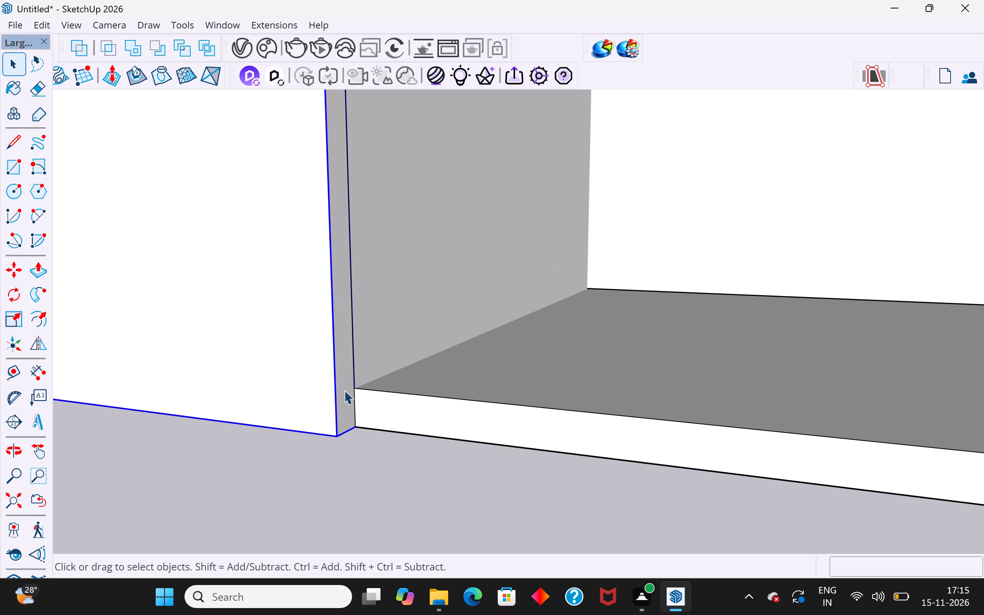
double_click(341, 390)
left_click(341, 397)
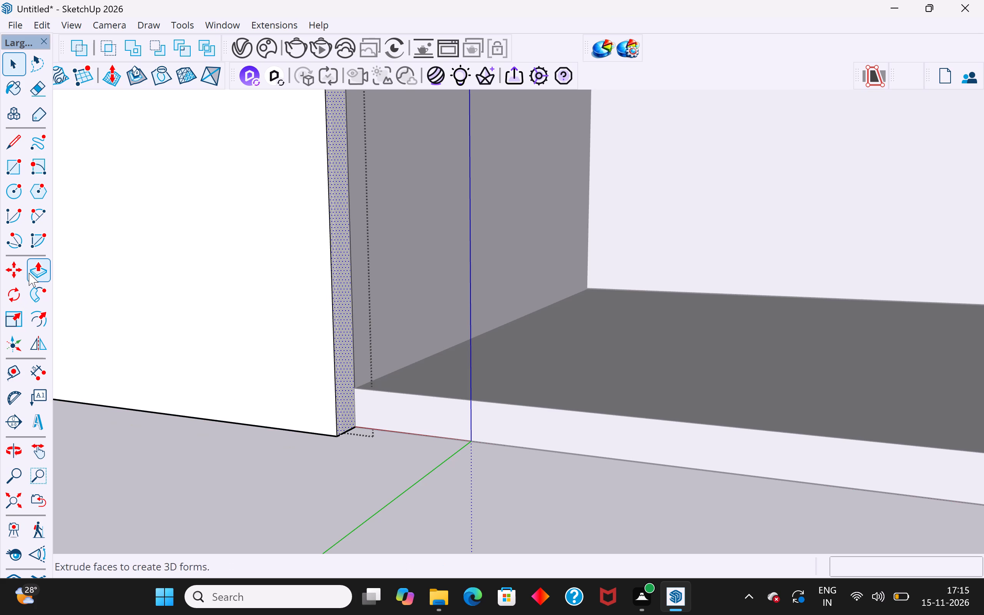
left_click(29, 273)
left_click(354, 422)
scroll(354, 422, "down", 3)
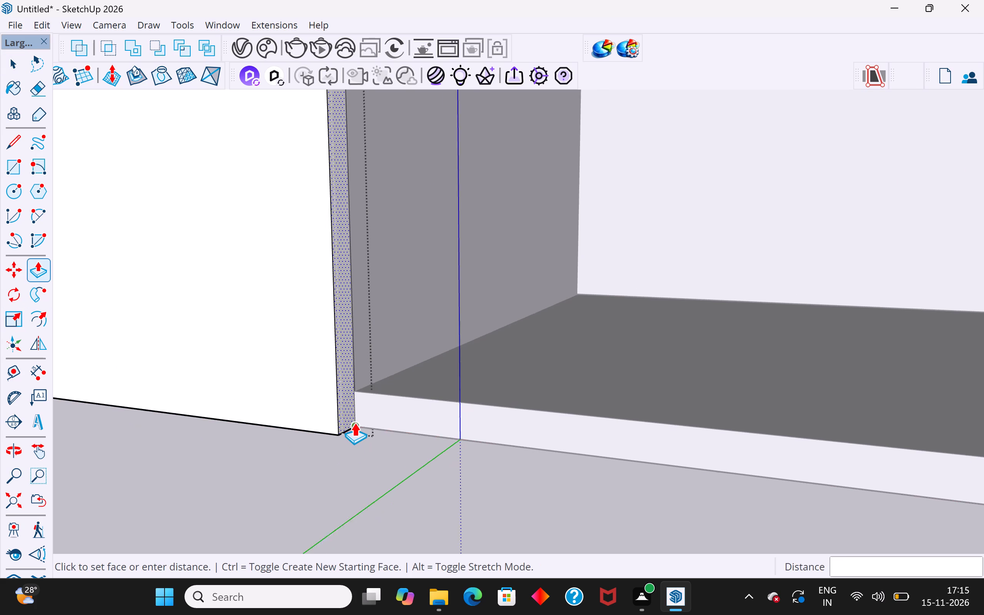
scroll(354, 422, "down", 8)
middle_click_drag(682, 485, 446, 459)
left_click(254, 401)
scroll(293, 430, "down", 5)
middle_click_drag(459, 417, 456, 424)
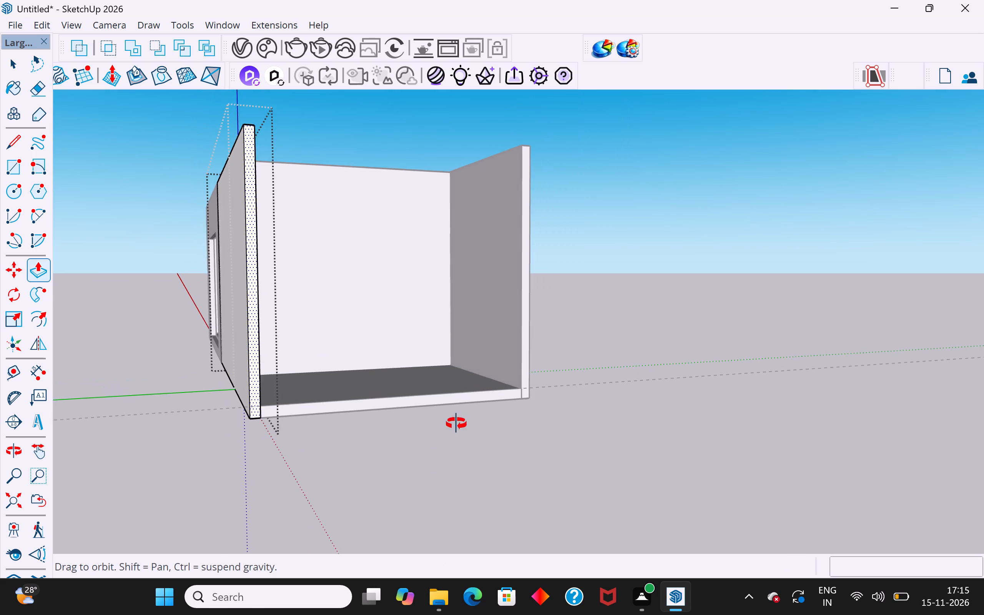
middle_click_drag(456, 424, 397, 542)
scroll(447, 346, "down", 4)
middle_click_drag(512, 429, 383, 464)
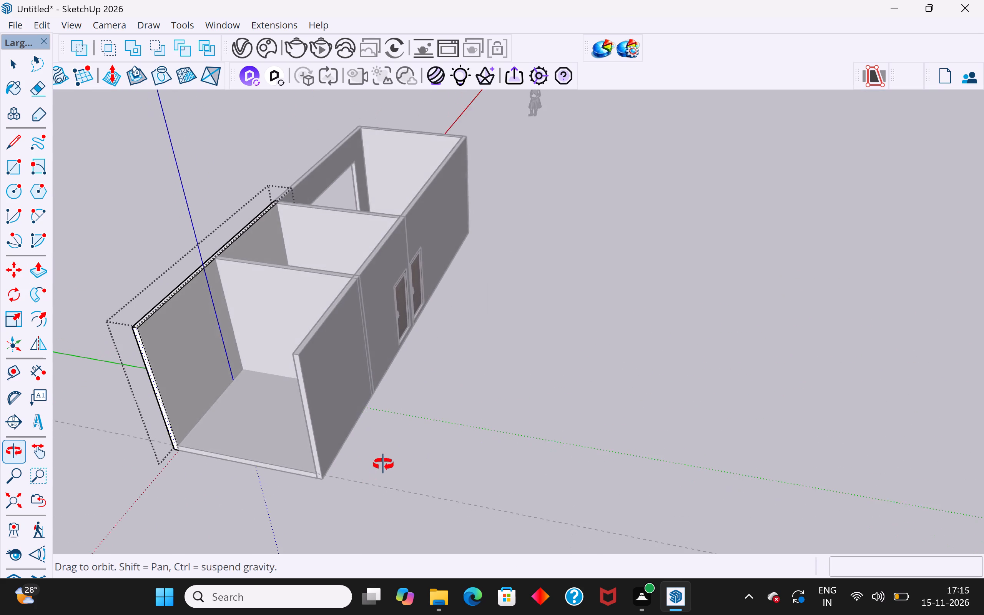
middle_click_drag(383, 464, 558, 425)
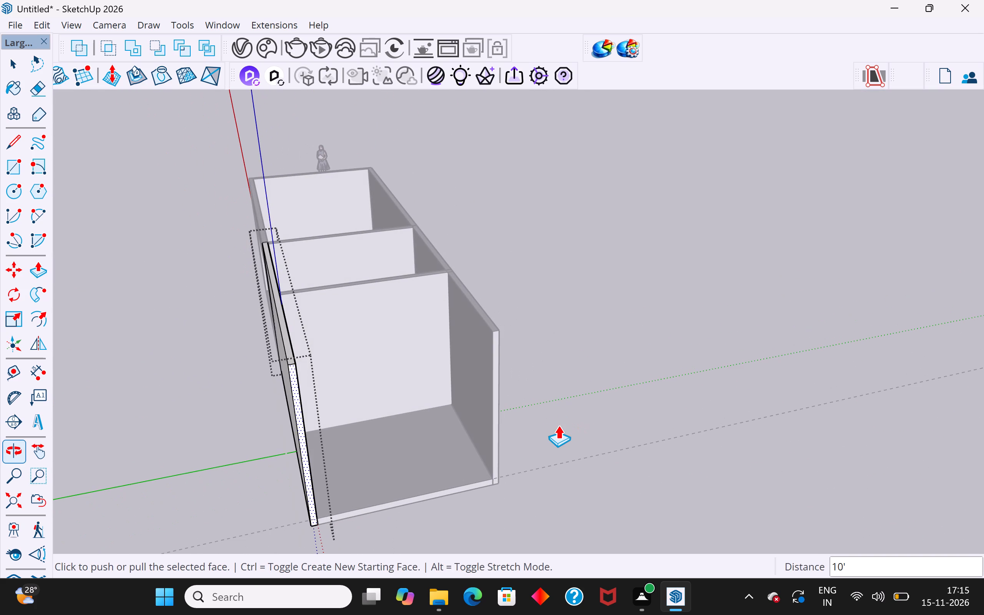
left_click(20, 65)
left_click(115, 164)
Copy the former end wall about 10' outward to close the outer end of the extended bay.
left_click(366, 332)
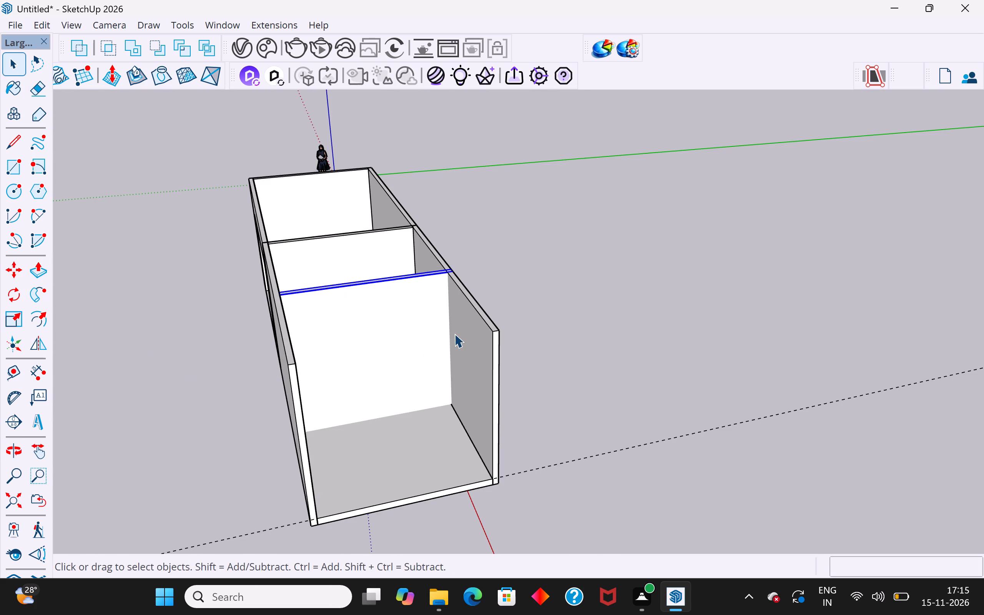
key("m")
key("space")
scroll(457, 276, "up", 3)
middle_click_drag(555, 339, 135, 455)
scroll(688, 352, "down", 5)
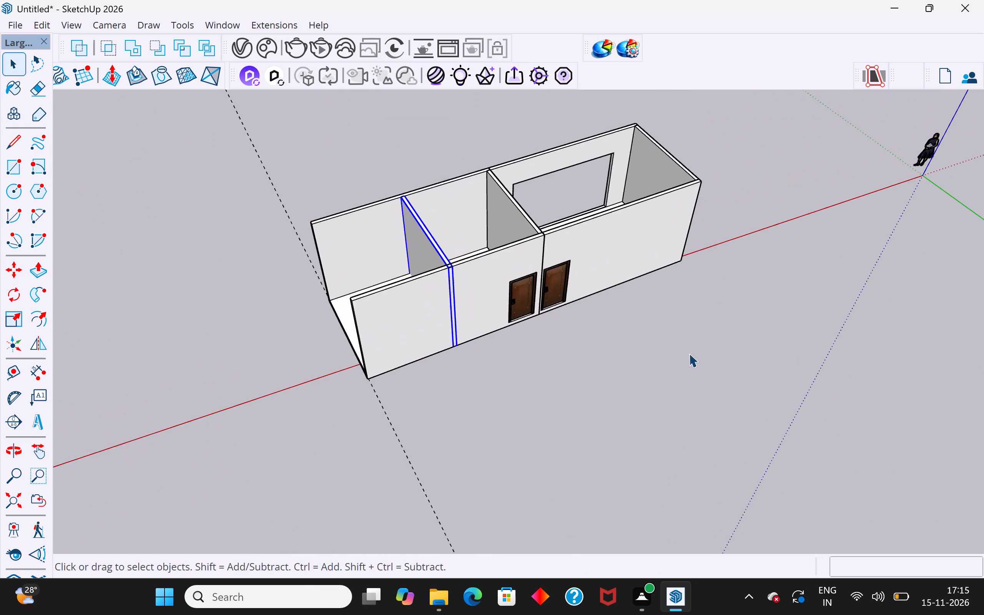
scroll(430, 285, "up", 4)
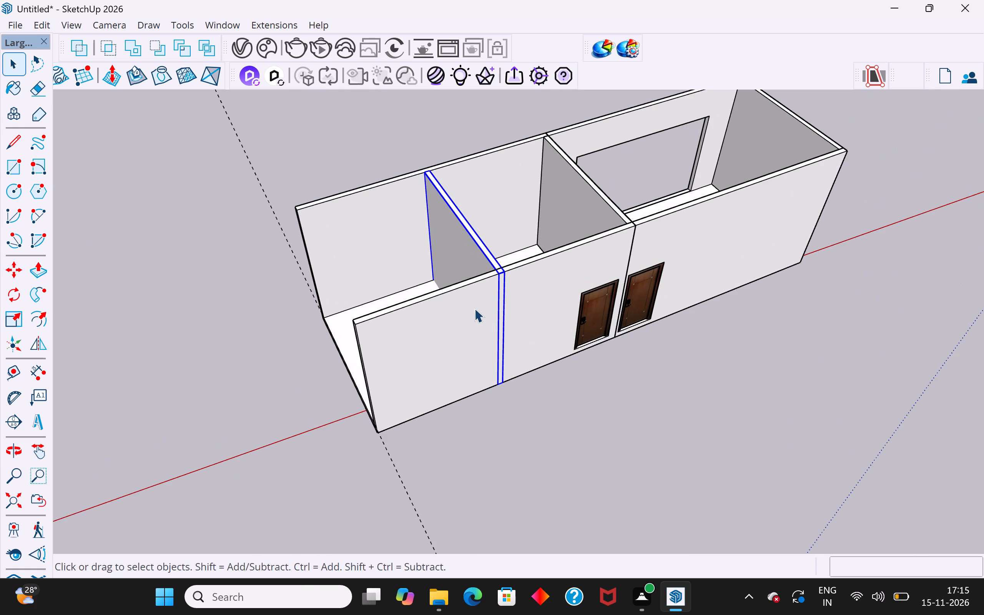
key("m")
key("space")
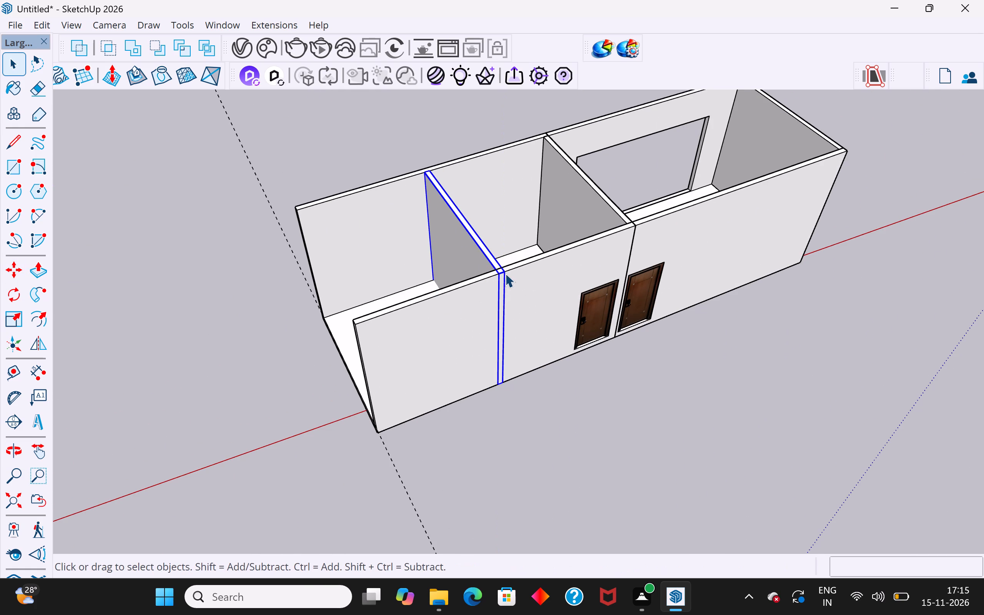
key("m")
left_click(507, 272)
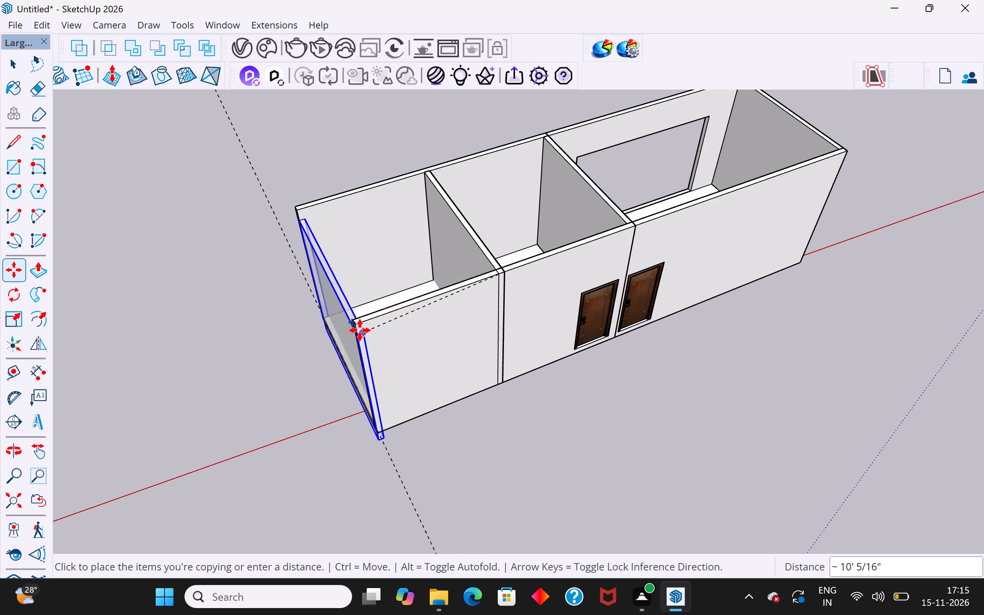
left_click(360, 330)
middle_click_drag(318, 433, 748, 339)
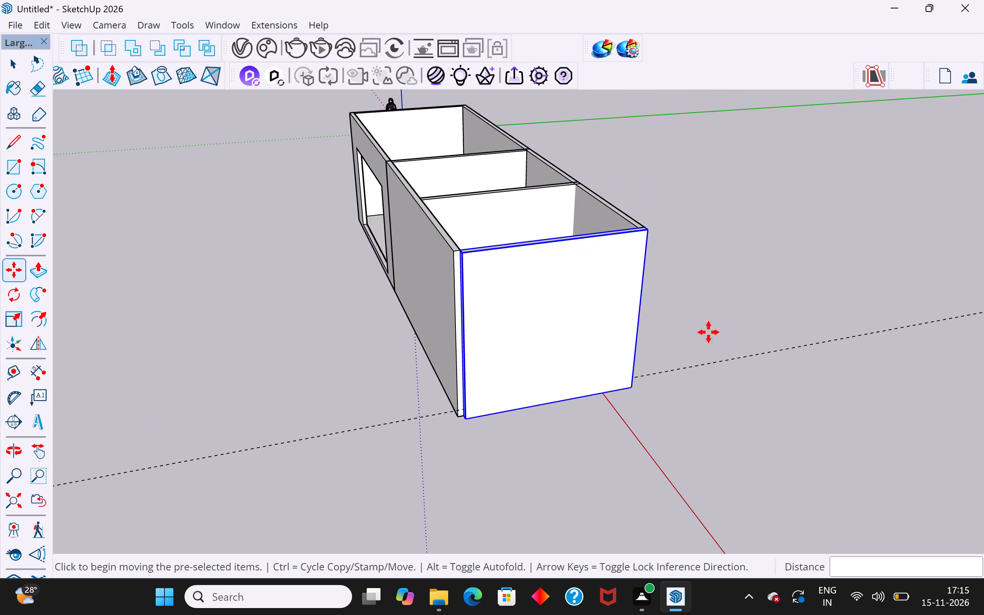
left_click(14, 60)
left_click(165, 262)
Pull the copied end wall's narrow end face 5" to meet the outer face of the long wall with the window opening.
scroll(391, 390, "up", 1)
middle_click_drag(512, 431, 660, 430)
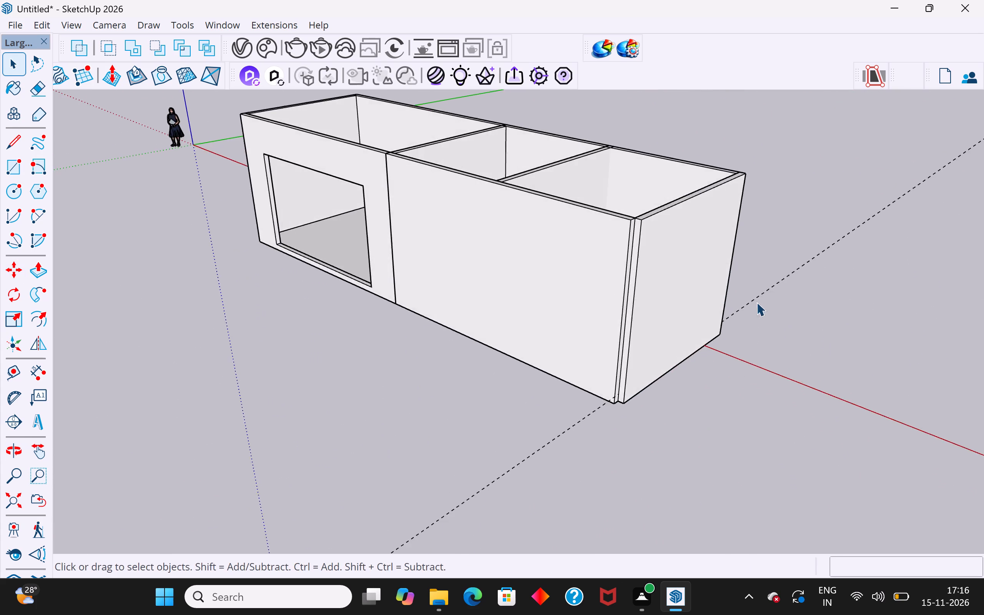
scroll(754, 201, "down", 5)
middle_click_drag(728, 314, 861, 375)
scroll(748, 169, "up", 9)
middle_click_drag(738, 198, 741, 104)
scroll(741, 104, "down", 6)
middle_click_drag(674, 266, 692, 164)
scroll(603, 257, "up", 4)
middle_click_drag(670, 217, 593, 326)
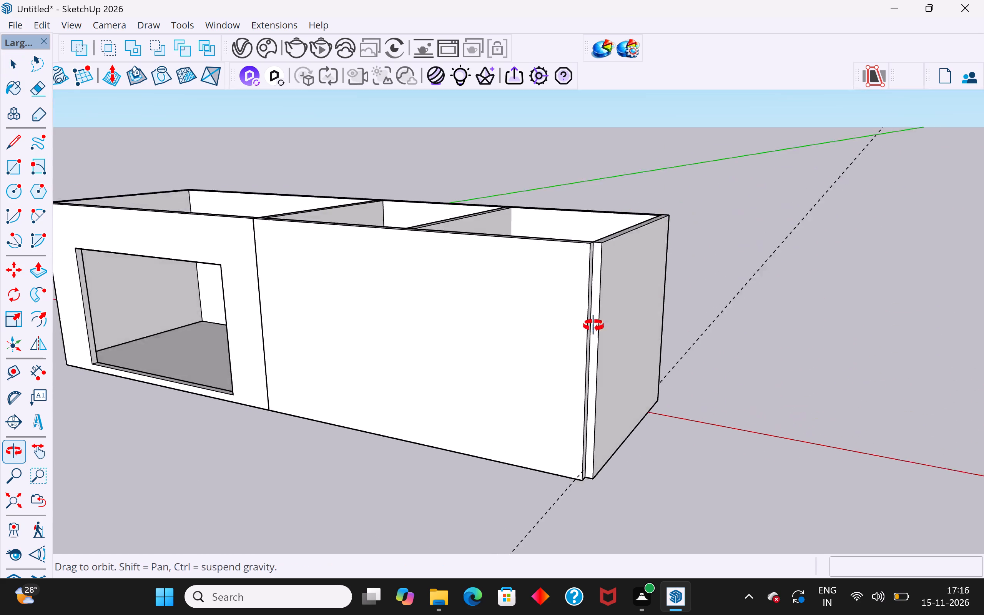
middle_click_drag(593, 326, 601, 357)
scroll(582, 311, "up", 5)
left_click(607, 317)
scroll(607, 317, "up", 6)
double_click(608, 309)
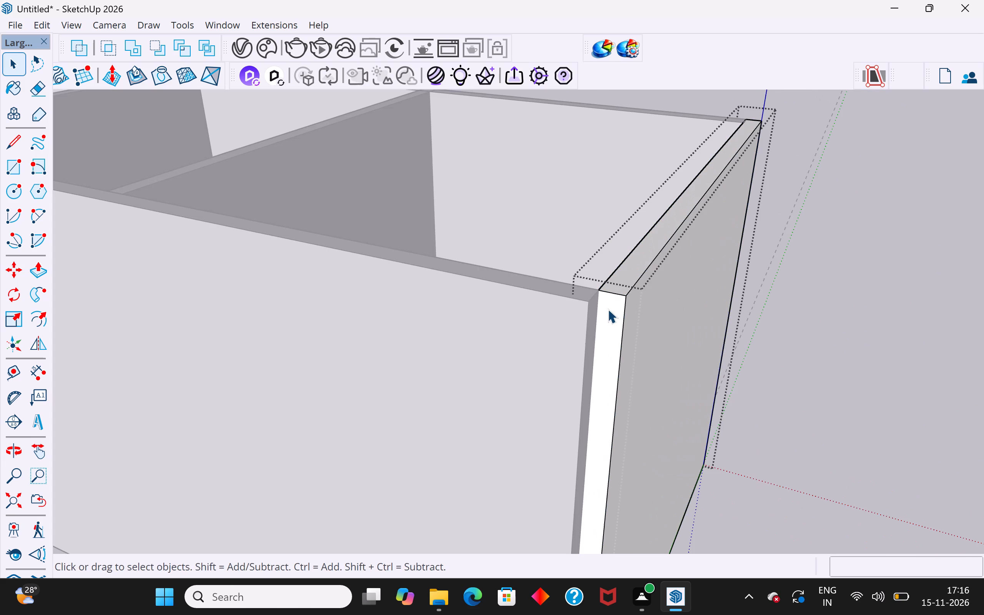
left_click(620, 300)
left_click(41, 268)
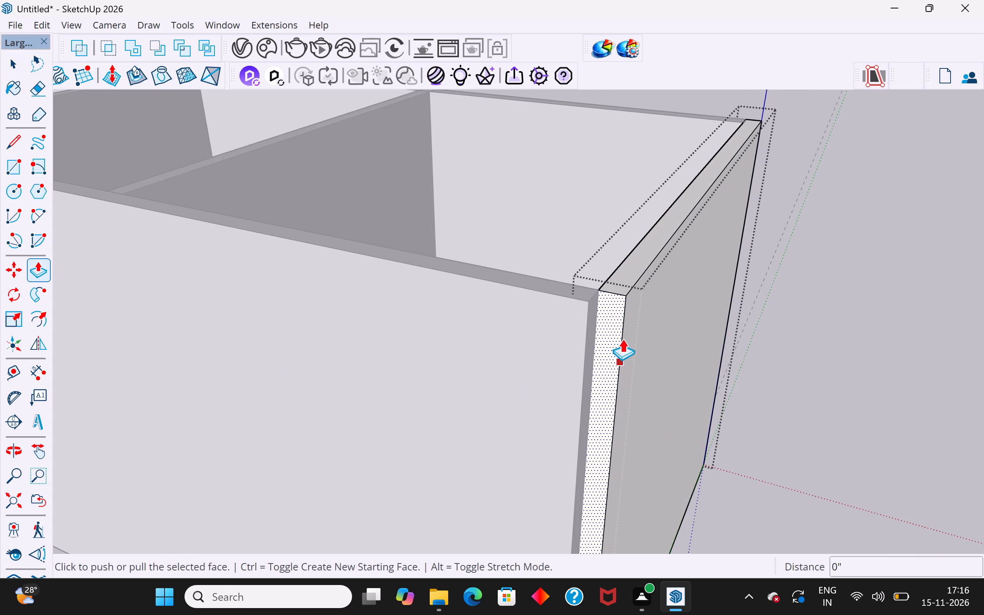
left_click(621, 296)
left_click(583, 297)
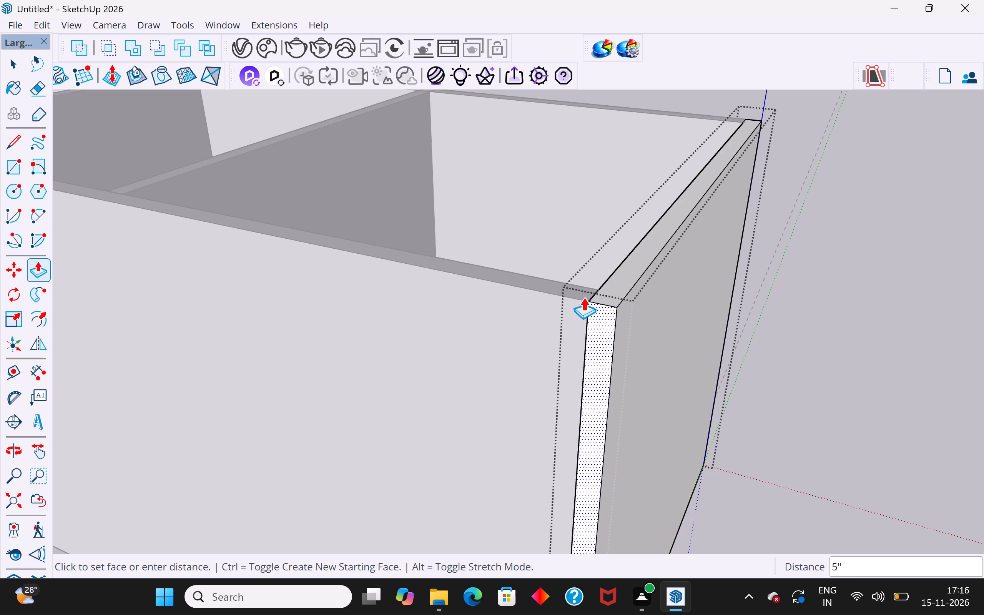
left_click(9, 60)
left_click(793, 323)
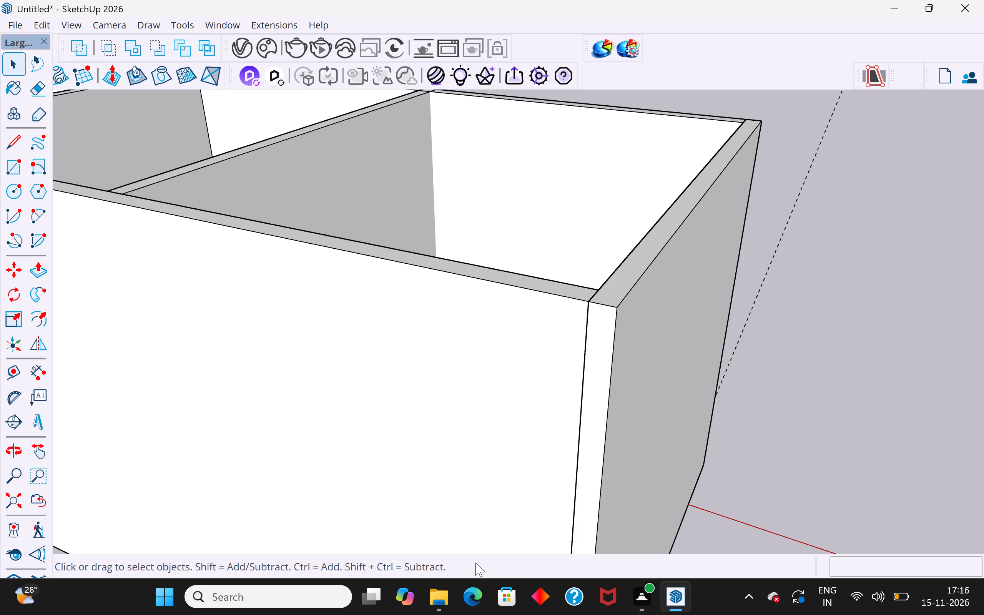
left_click(877, 299)
Delete all guides from the model.
scroll(674, 314, "down", 11)
middle_click_drag(486, 403, 619, 446)
scroll(563, 411, "down", 3)
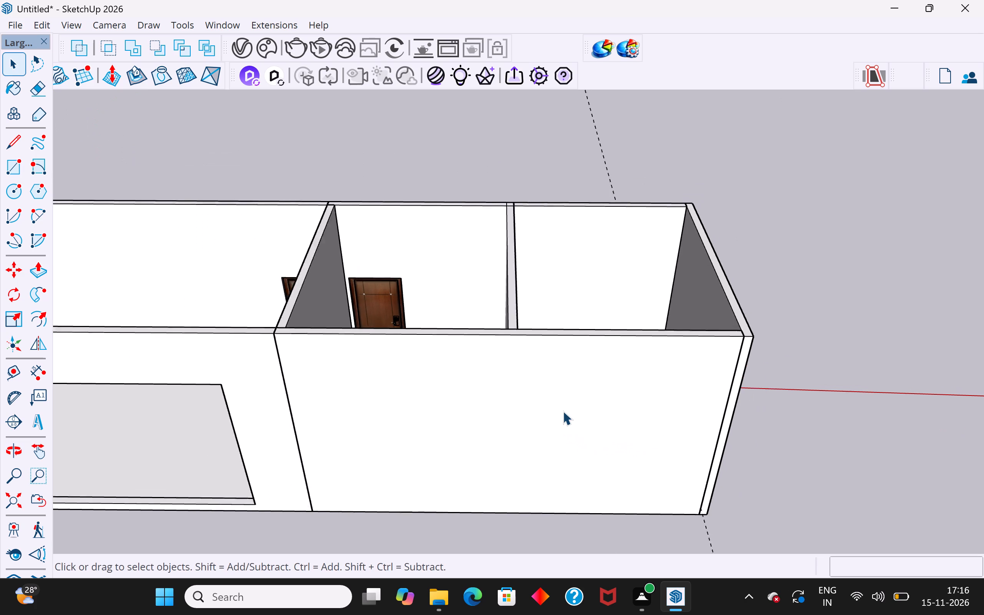
scroll(563, 411, "down", 2)
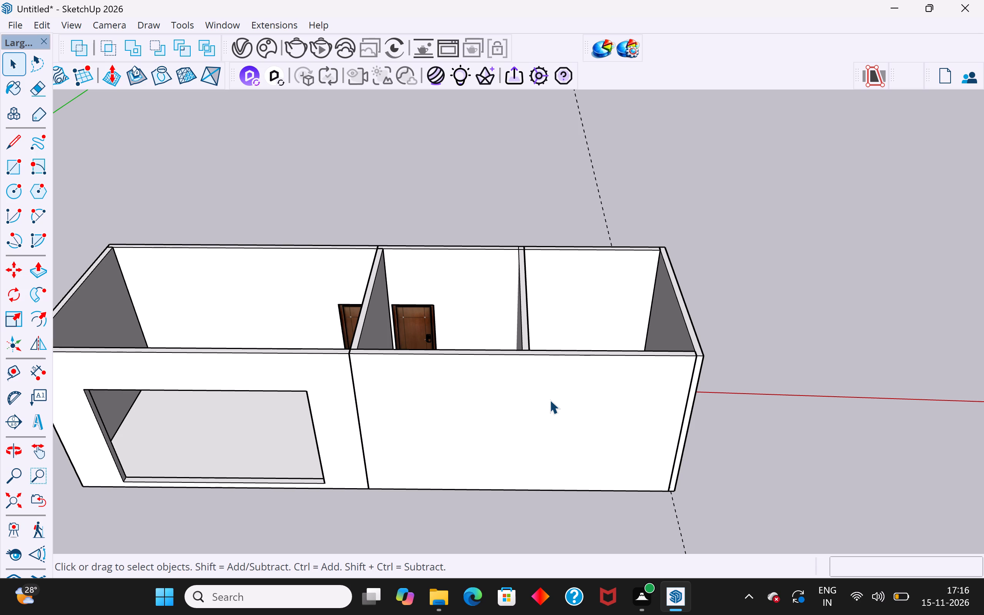
scroll(550, 400, "down", 5)
middle_click_drag(658, 516, 471, 471)
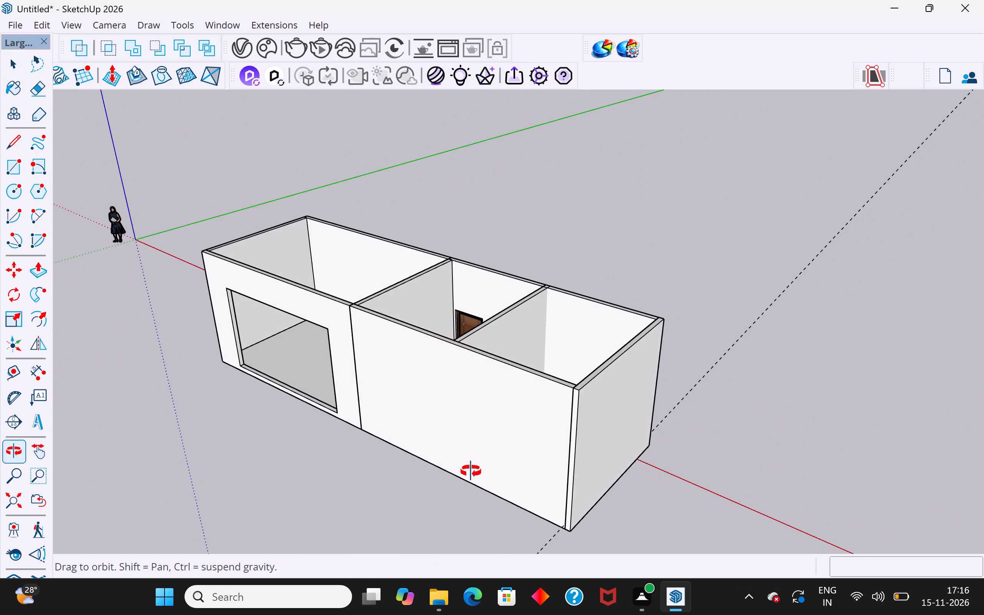
middle_click_drag(471, 471, 706, 487)
key("Escape")
key("Escape")
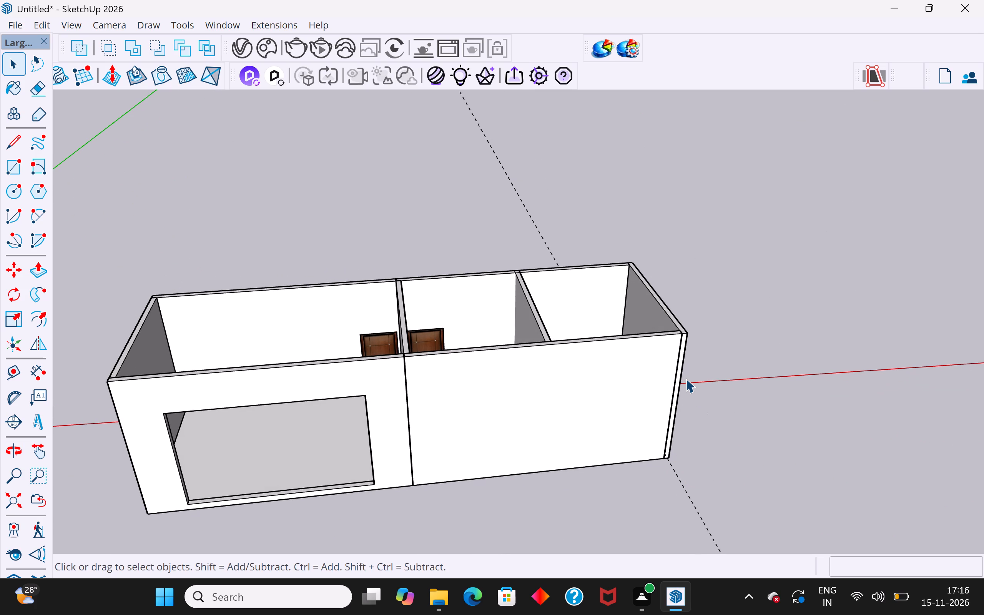
key("Escape")
scroll(538, 238, "down", 3)
middle_click_drag(559, 343, 525, 498)
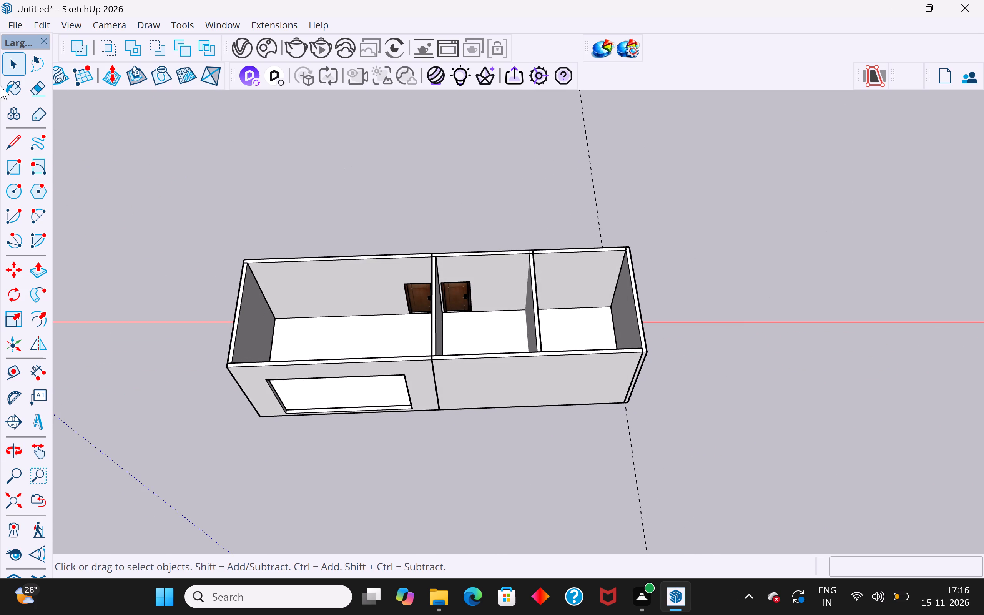
left_click(38, 21)
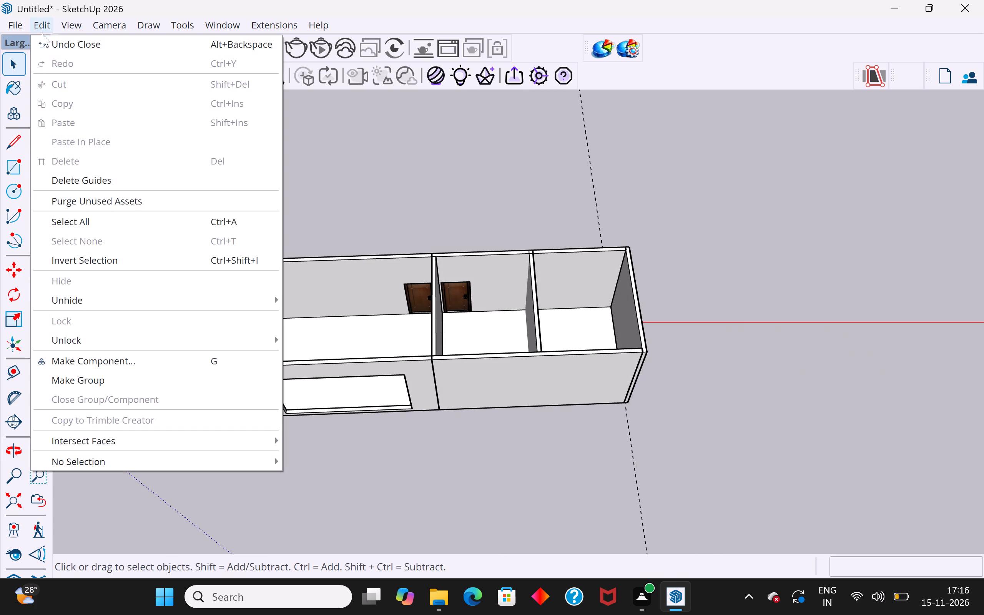
left_click(146, 186)
left_click(252, 194)
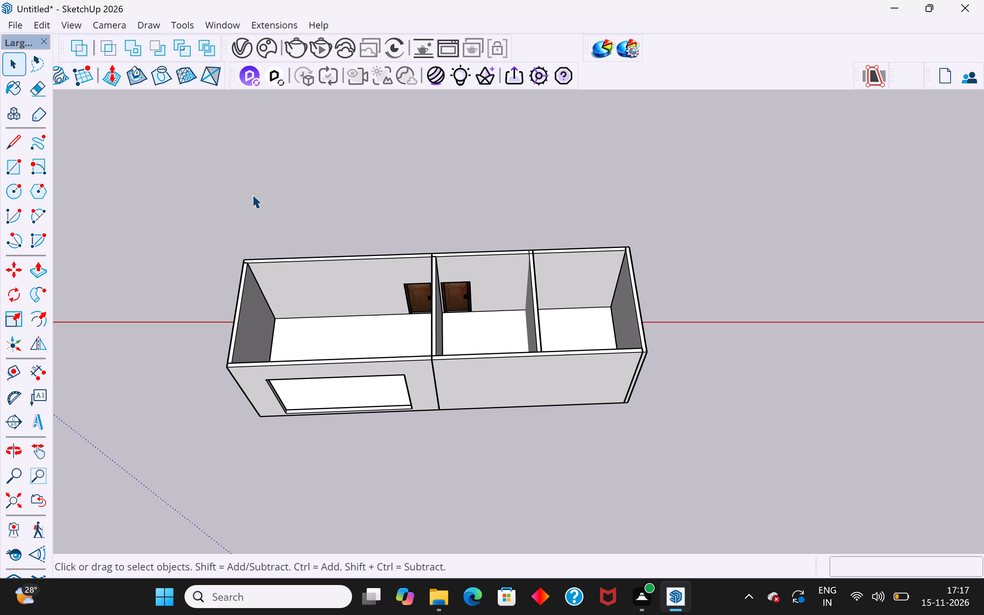
Place a guide line 16' from the window wall's outer top edge, parallel to it, toward and beyond the wall with the doors.
middle_click_drag(507, 449, 559, 166)
scroll(461, 414, "up", 3)
middle_click_drag(566, 301, 506, 521)
scroll(506, 521, "up", 1)
scroll(516, 287, "down", 4)
middle_click_drag(663, 337, 366, 406)
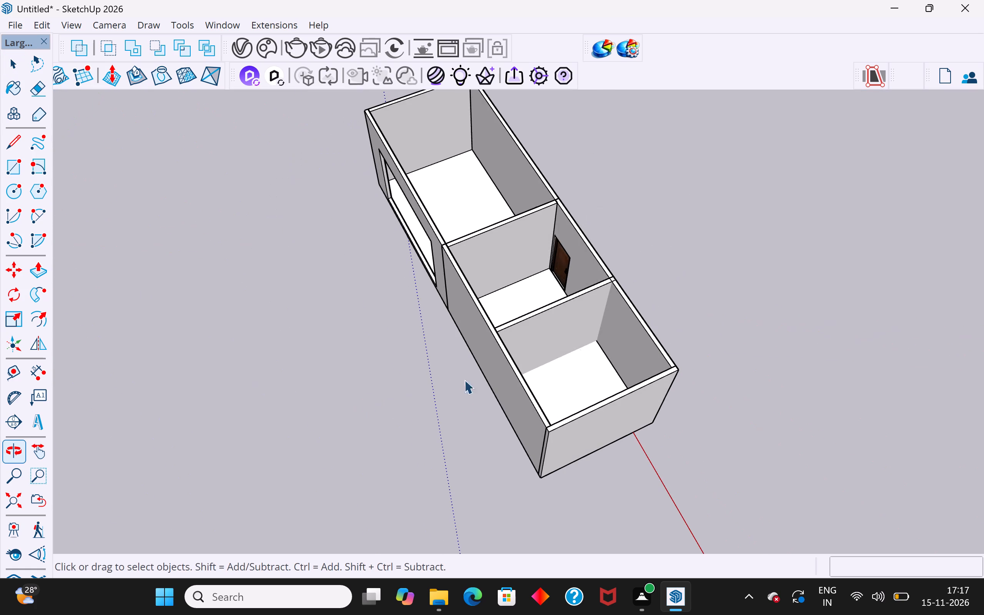
scroll(520, 226, "down", 5)
middle_click_drag(694, 347, 646, 306)
scroll(646, 306, "up", 4)
middle_click_drag(481, 331, 450, 397)
scroll(454, 364, "up", 4)
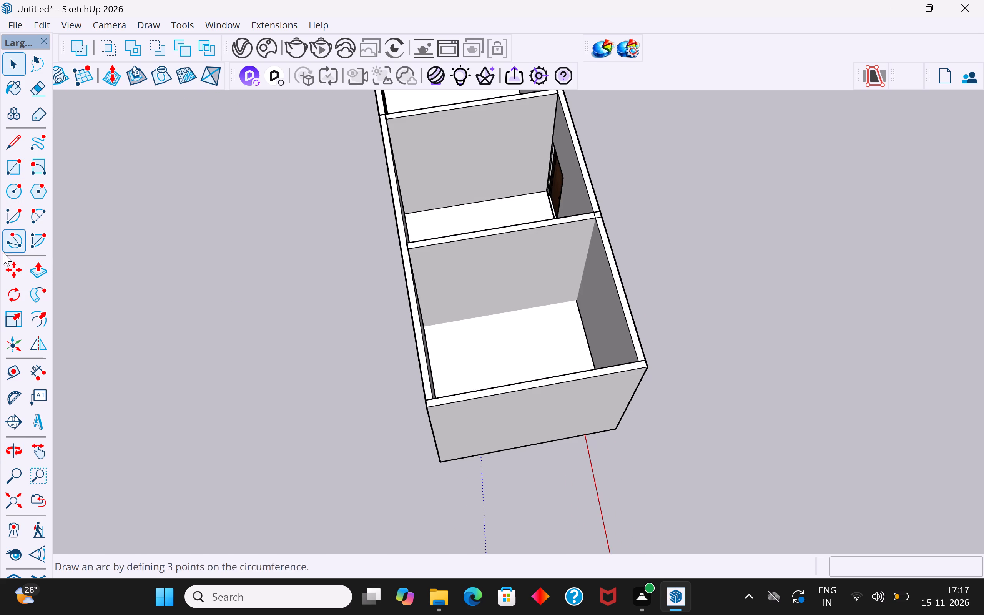
left_click(10, 377)
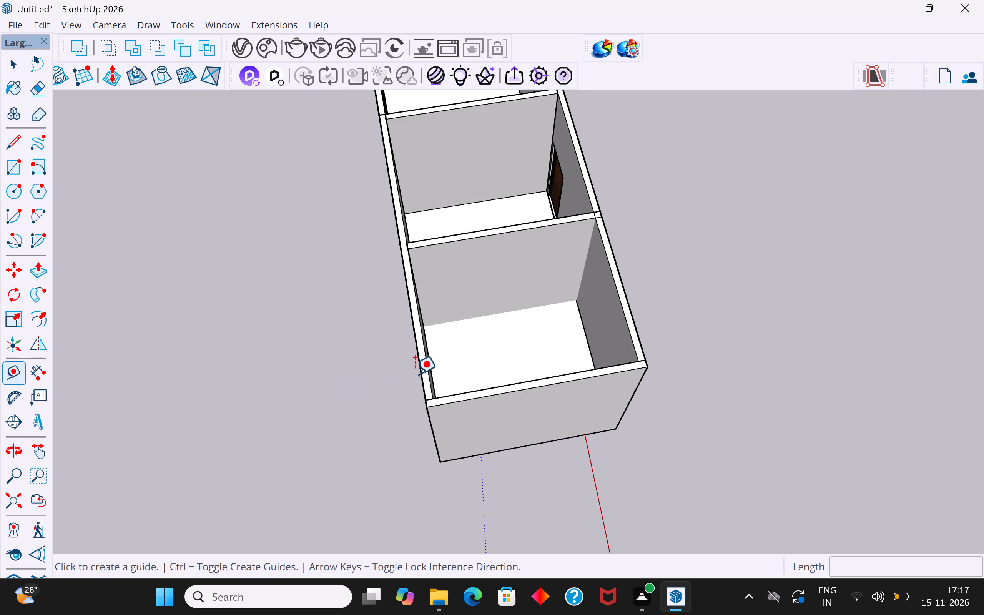
left_click(418, 374)
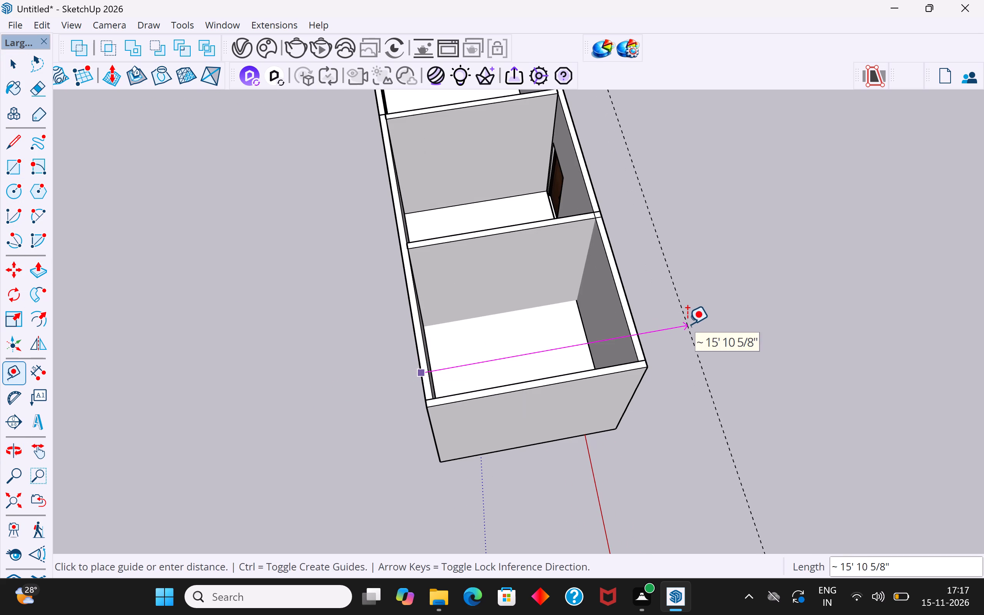
middle_click_drag(685, 324, 638, 166)
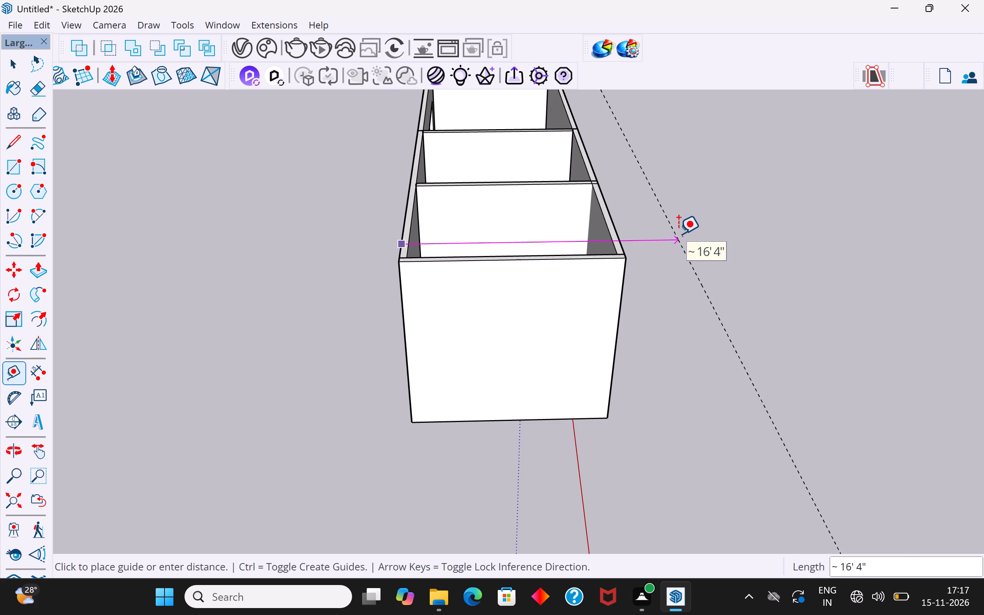
type("16'")
key("Return")
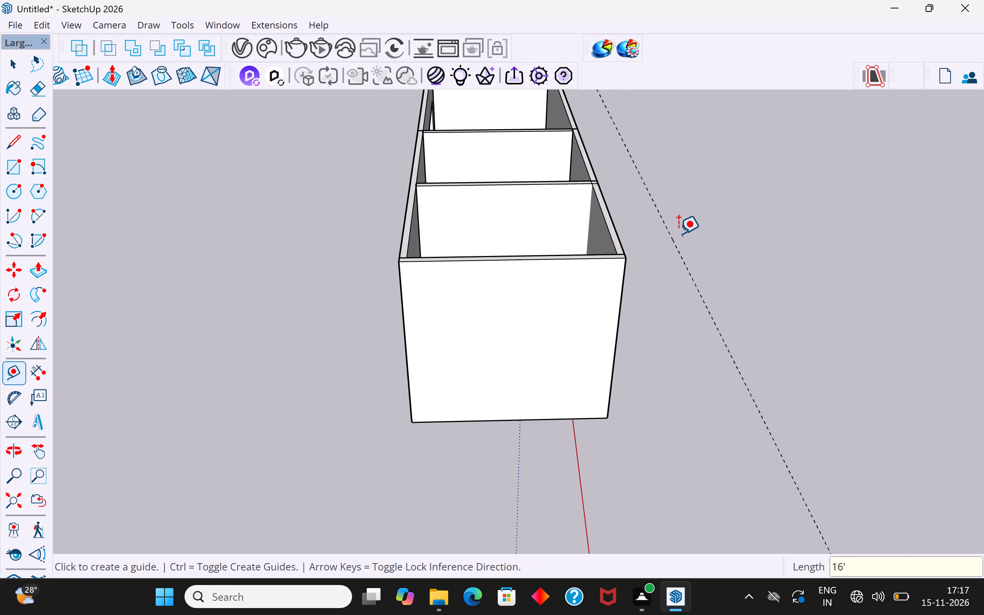
Scale the long door wall of the extended bay along the red axis to about 0.54, ending it at the former end wall.
left_click(13, 59)
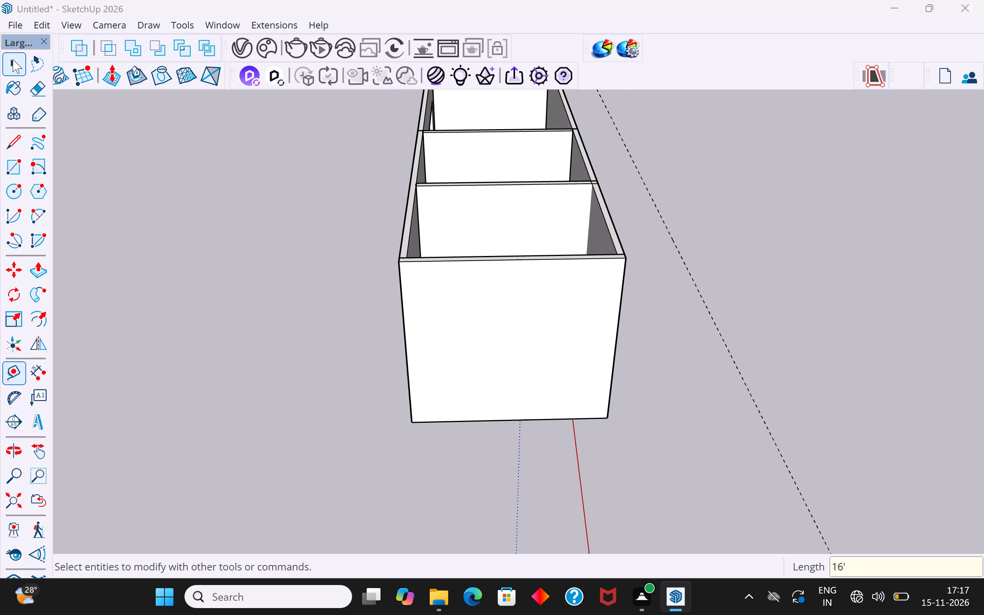
left_click(156, 270)
scroll(586, 302, "down", 4)
middle_click_drag(683, 327, 415, 389)
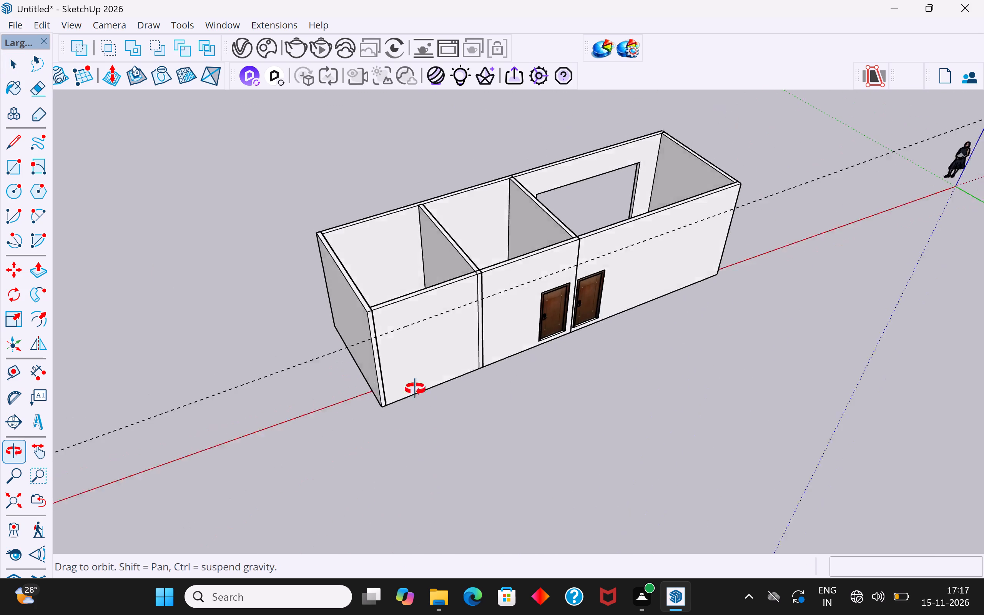
middle_click_drag(415, 389, 432, 390)
scroll(452, 383, "up", 1)
scroll(432, 329, "up", 3)
left_click(432, 329)
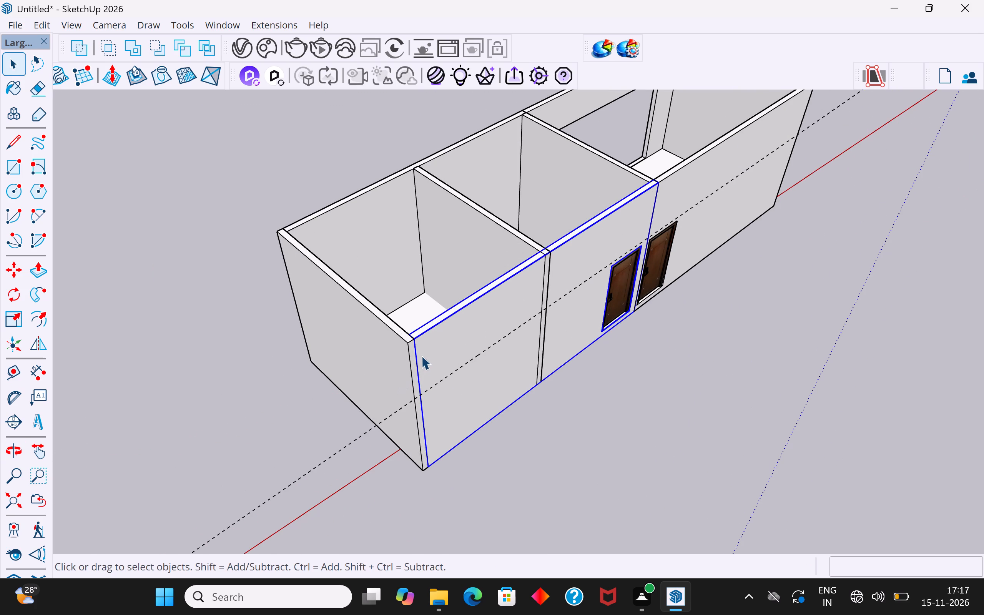
scroll(422, 351, "up", 3)
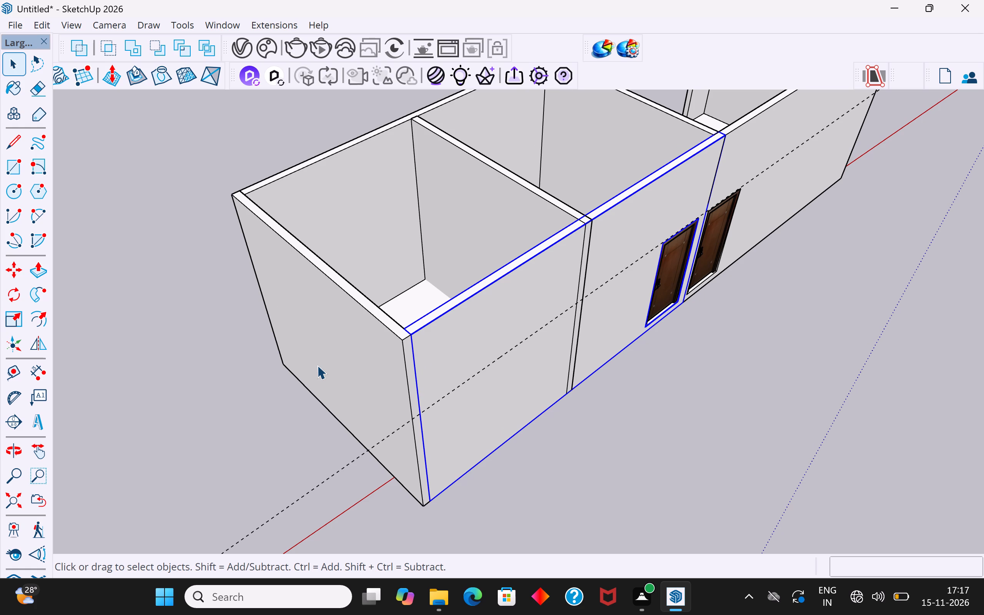
key("s")
scroll(407, 423, "up", 7)
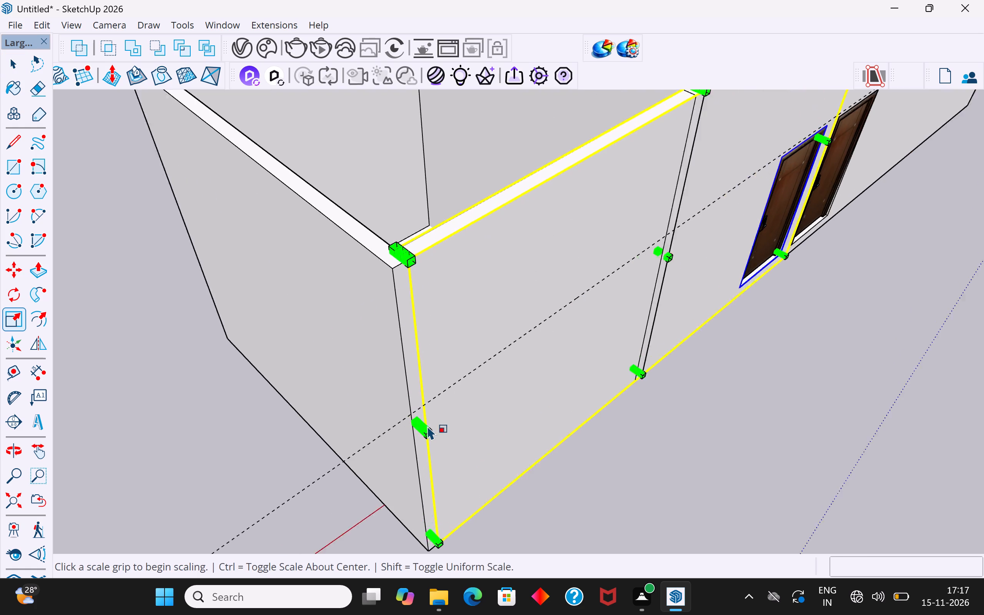
scroll(427, 426, "up", 8)
left_click(418, 422)
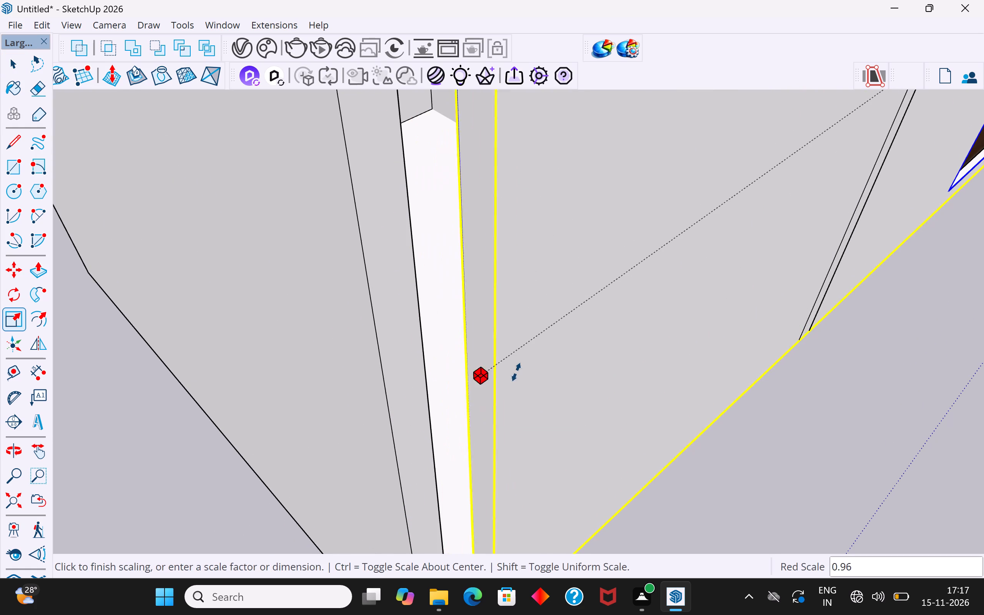
scroll(523, 371, "down", 5)
middle_click_drag(523, 371, 441, 383)
scroll(441, 383, "down", 4)
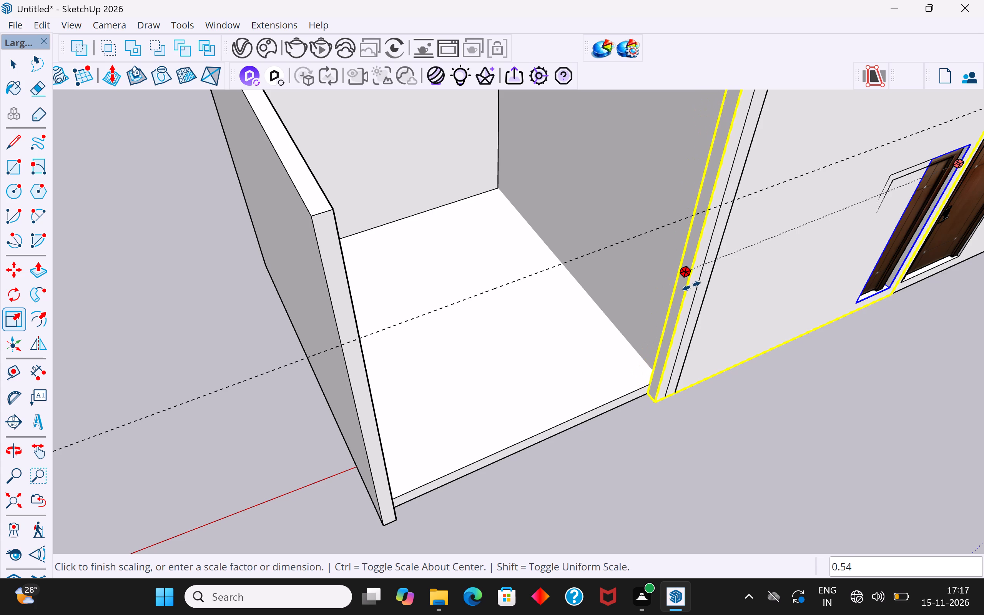
left_click(706, 273)
scroll(508, 337, "down", 5)
middle_click_drag(745, 247, 726, 220)
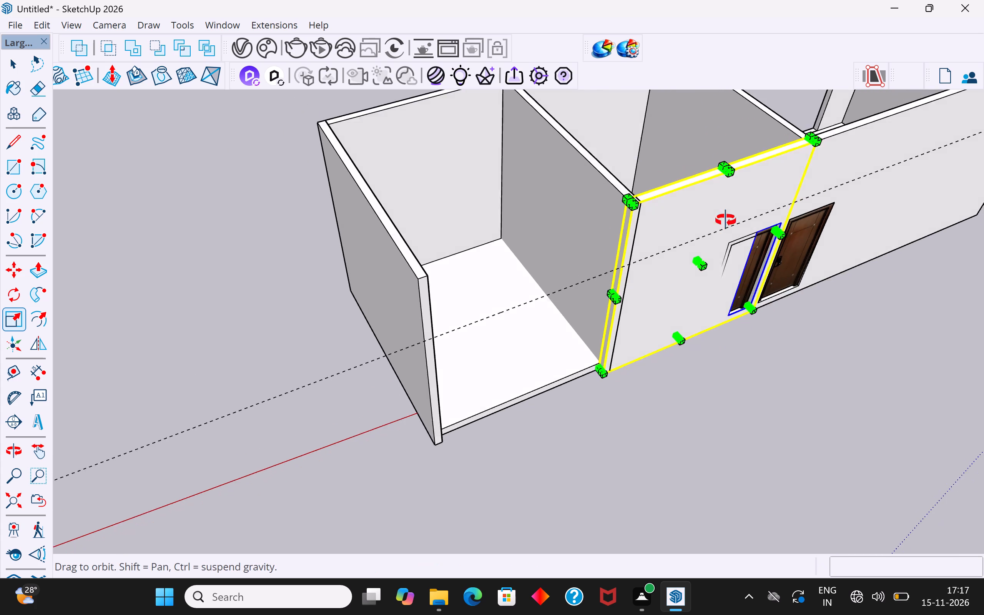
middle_click_drag(726, 220, 487, 102)
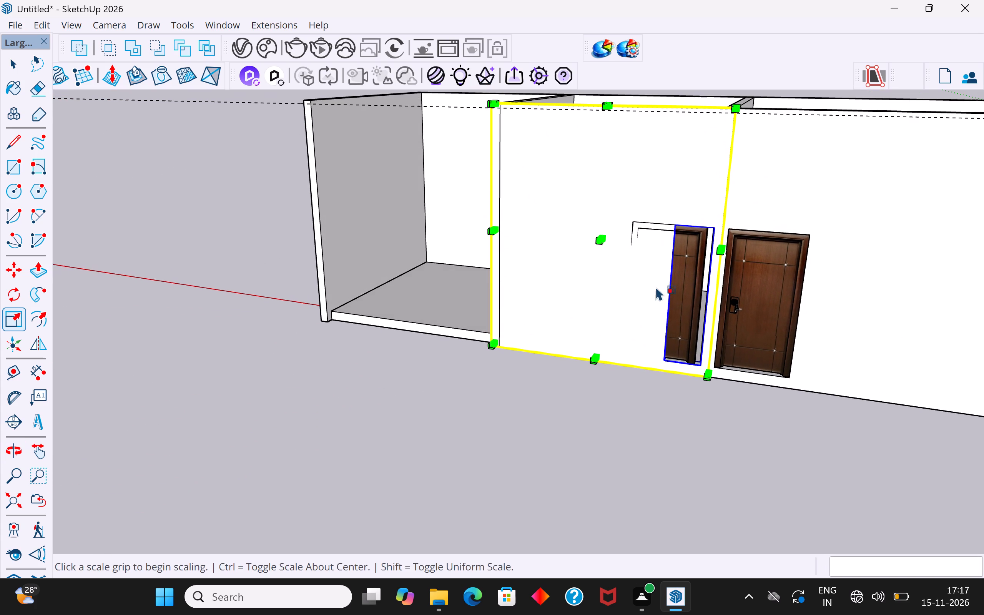
scroll(567, 221, "down", 4)
middle_click_drag(567, 254, 673, 385)
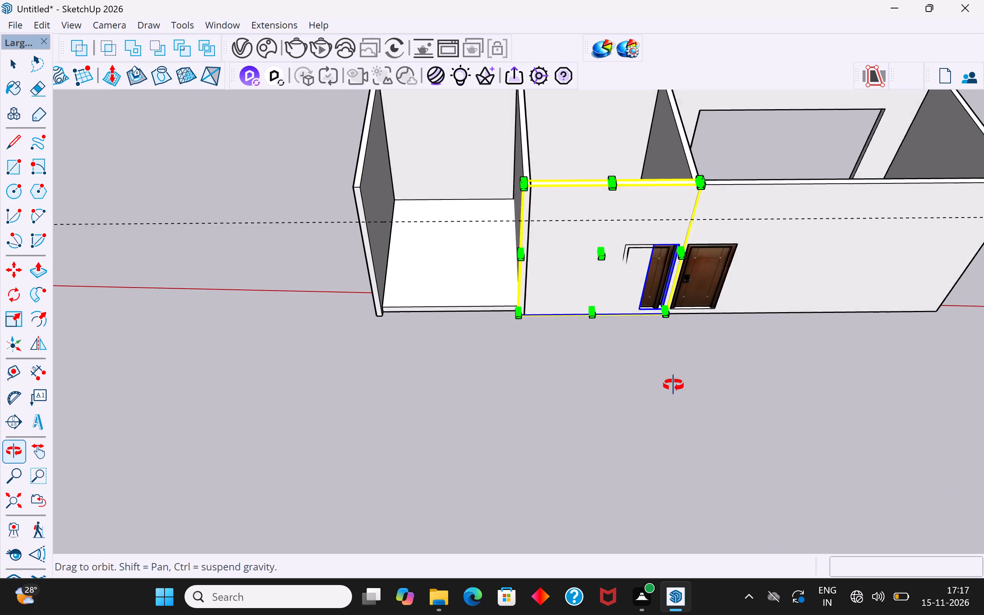
middle_click_drag(673, 385, 659, 371)
left_click(14, 58)
left_click(293, 355)
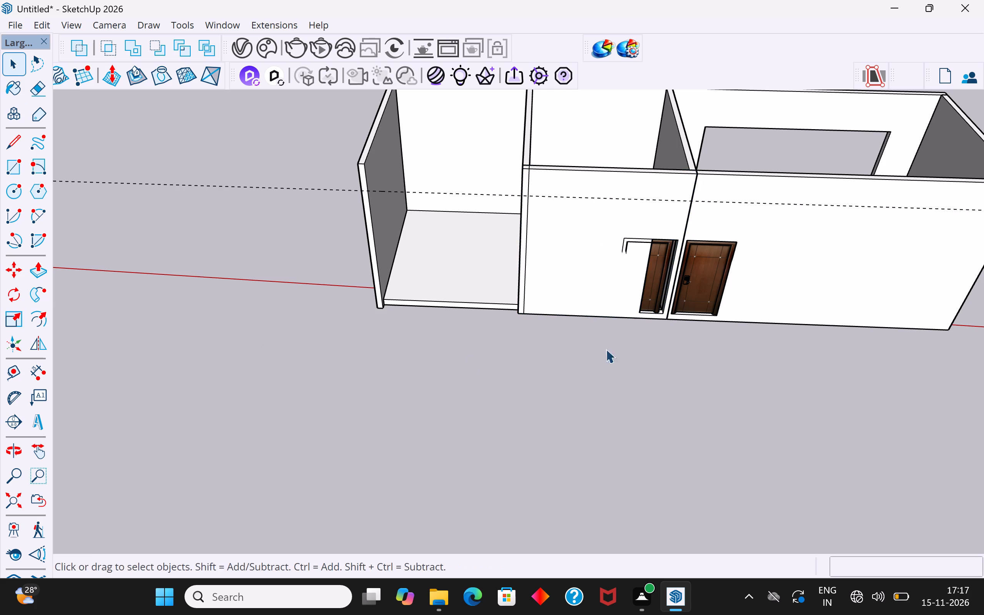
Inside the scaled wall's group, push the door opening's jamb face about 1' 10 3/4" toward the open bay to widen the opening.
middle_click_drag(755, 284, 384, 184)
scroll(553, 321, "up", 10)
scroll(523, 295, "up", 1)
middle_click_drag(528, 303, 554, 268)
scroll(520, 263, "up", 5)
left_click(517, 261)
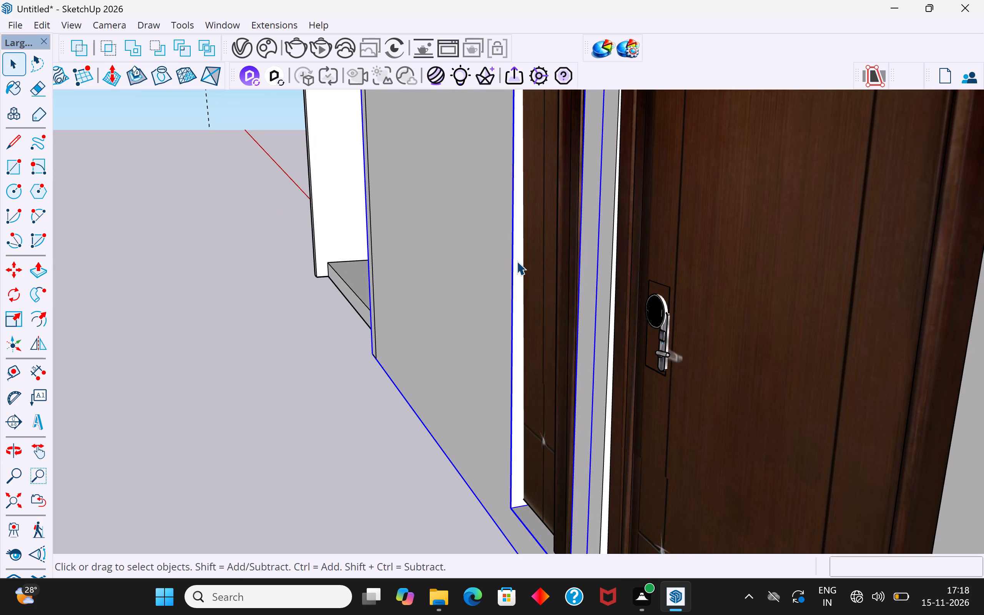
double_click(517, 261)
left_click(519, 263)
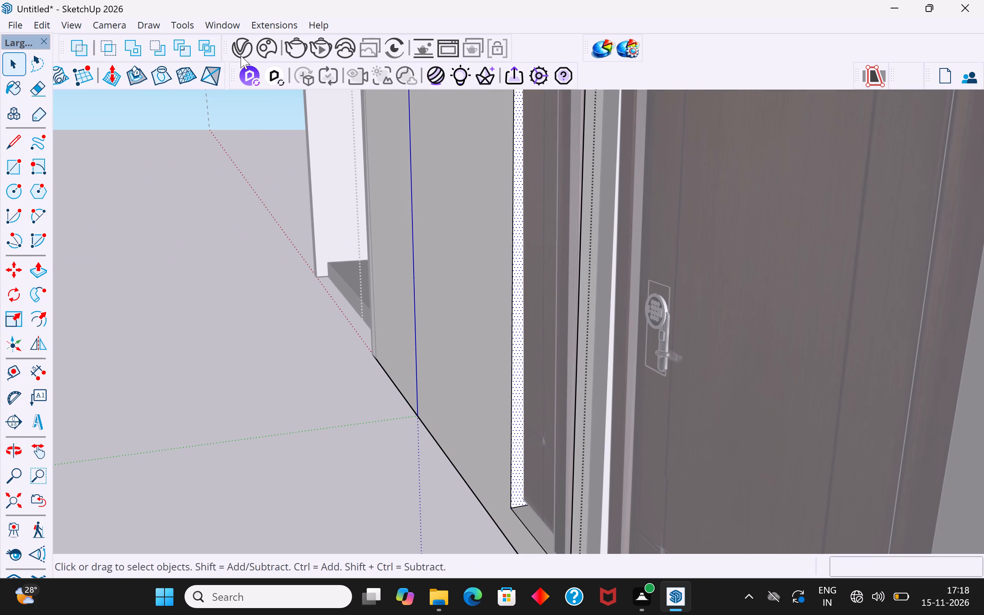
left_click(41, 264)
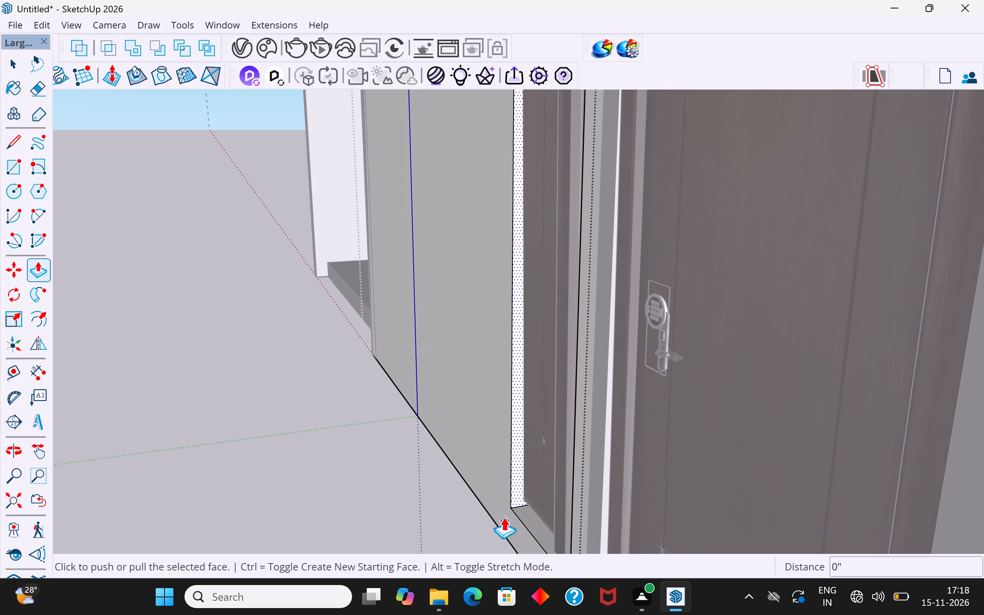
left_click(514, 502)
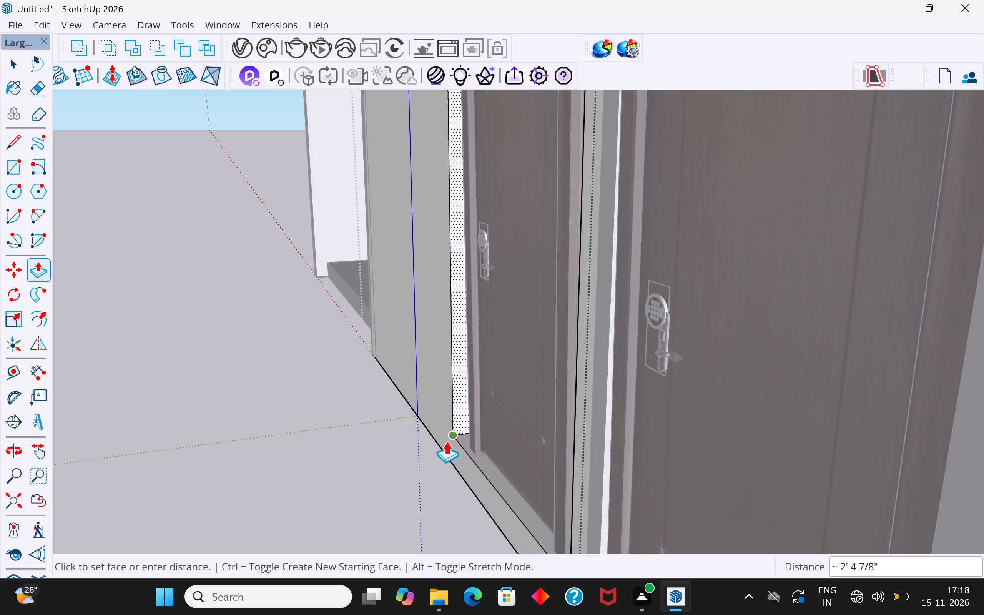
left_click(452, 458)
middle_click_drag(366, 461, 415, 466)
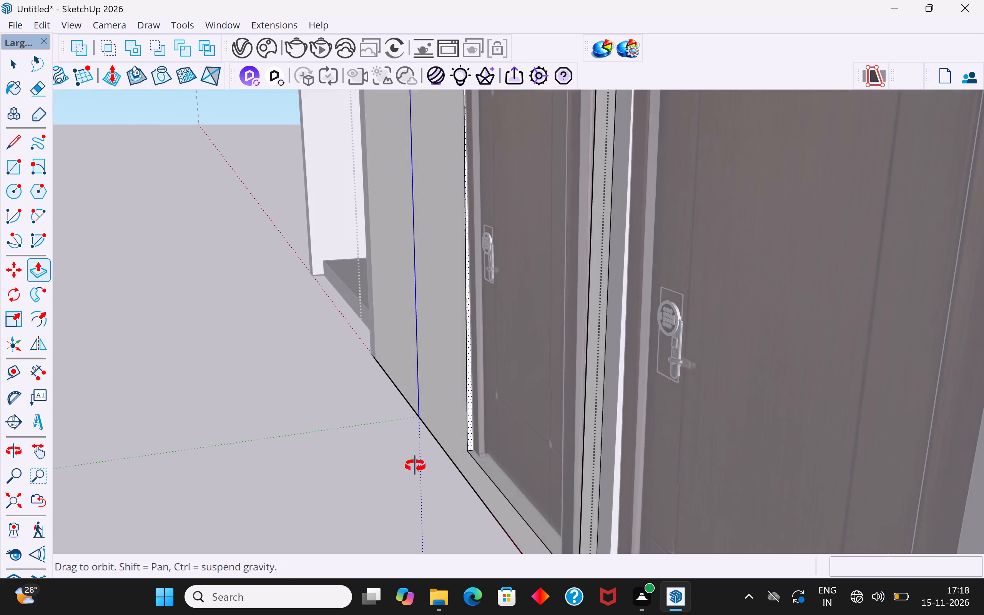
middle_click_drag(415, 466, 472, 466)
scroll(535, 362, "down", 4)
scroll(586, 411, "up", 3)
scroll(566, 430, "down", 3)
middle_click_drag(548, 438, 740, 479)
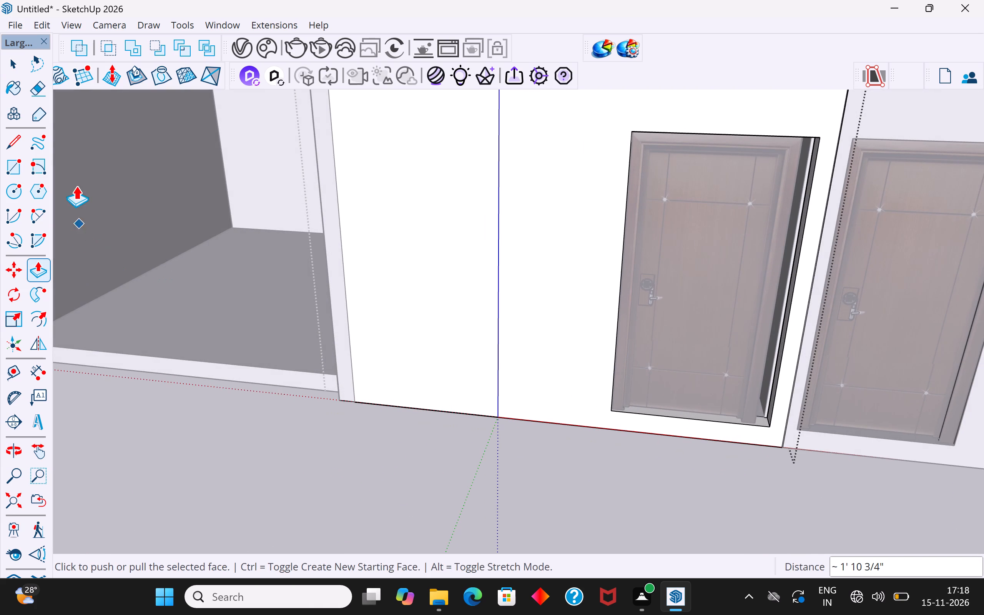
left_click(11, 71)
left_click(186, 398)
Move the door in the widened opening about 3 13/16" to meet the jamb nearest the neighbouring door.
scroll(306, 477, "down", 5)
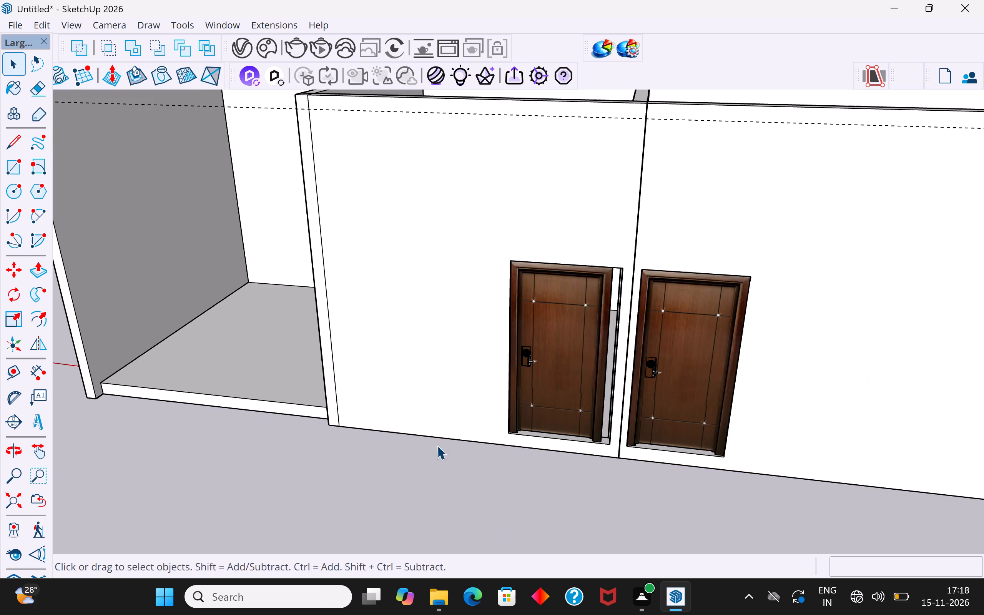
middle_click_drag(555, 331, 625, 281)
scroll(602, 428, "up", 5)
left_click(626, 394)
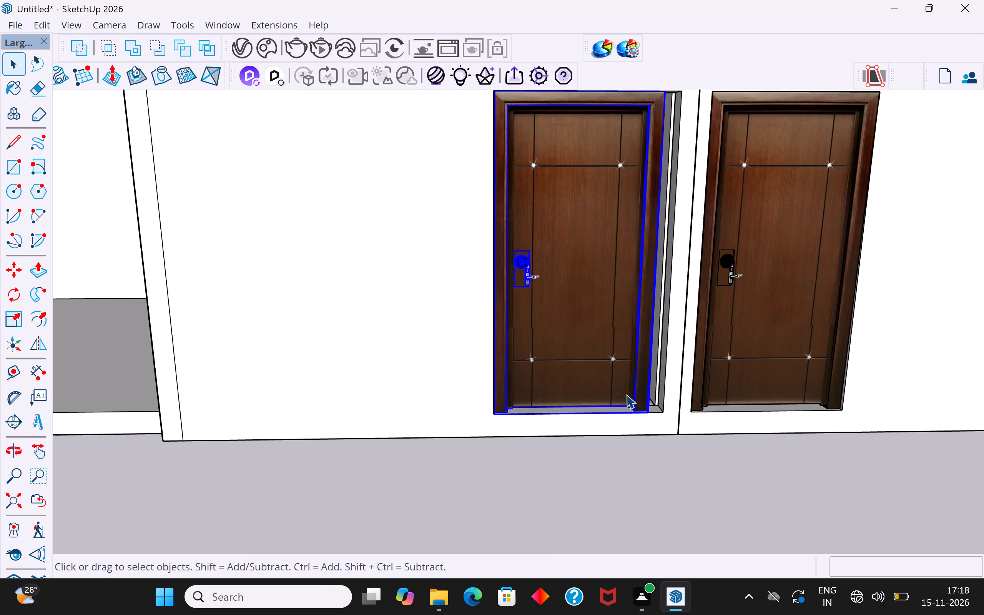
scroll(656, 419, "up", 9)
key("m")
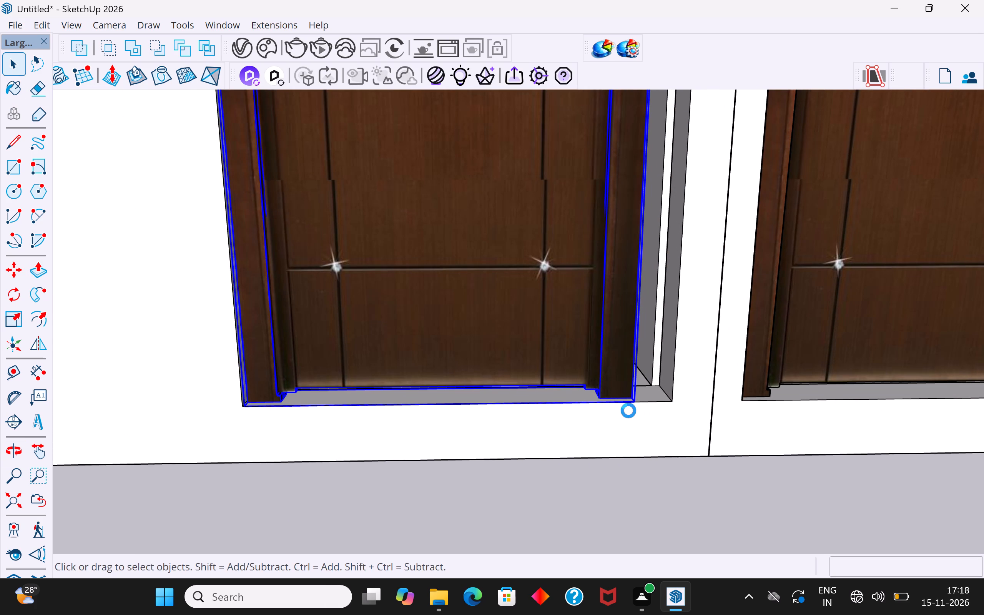
left_click(640, 405)
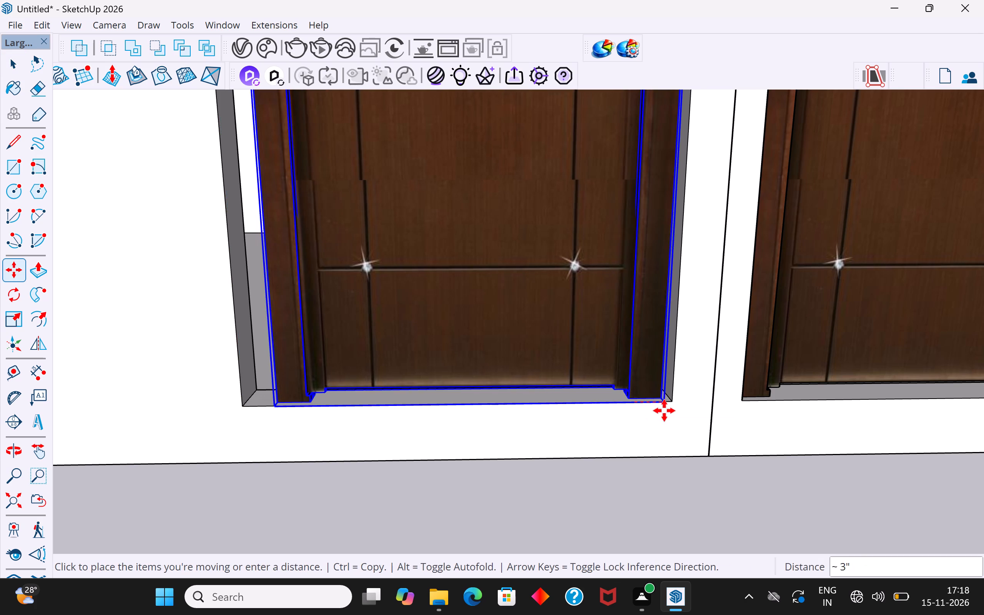
left_click(669, 399)
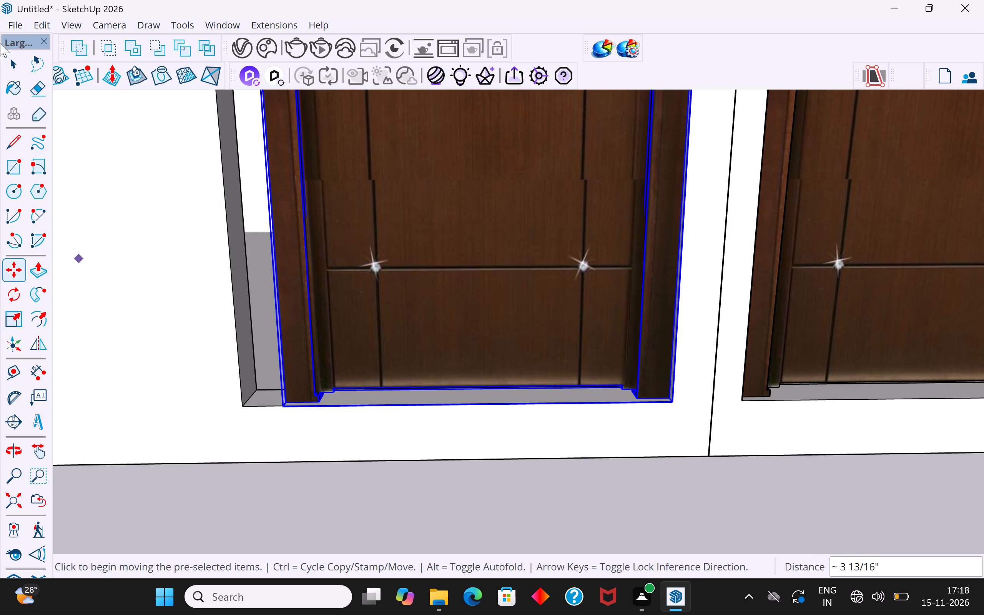
left_click(6, 71)
left_click(342, 507)
Inside the wall group, pull the opening's far jamb face about 4 1/8" toward the door frame to close the gap.
scroll(581, 462, "down", 3)
middle_click_drag(567, 479, 436, 527)
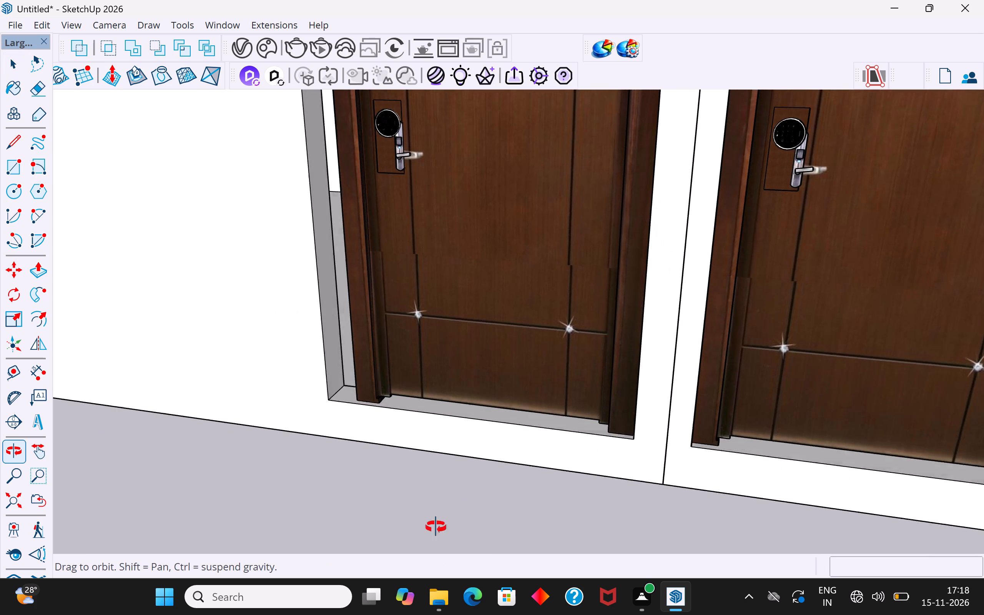
middle_click_drag(436, 527, 399, 546)
scroll(343, 365, "up", 4)
left_click(345, 348)
double_click(351, 334)
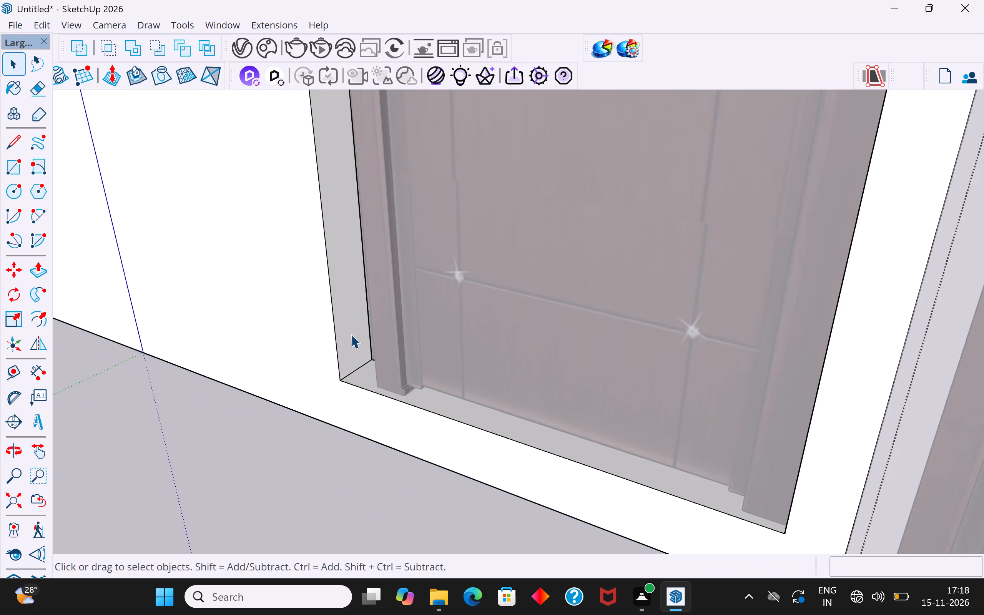
left_click(355, 314)
left_click(39, 268)
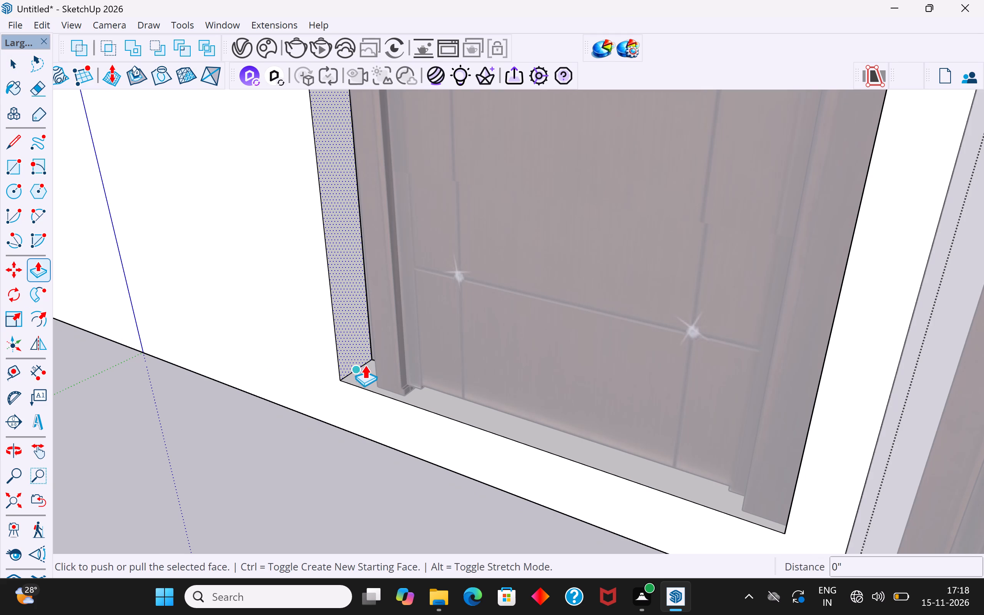
left_click(347, 375)
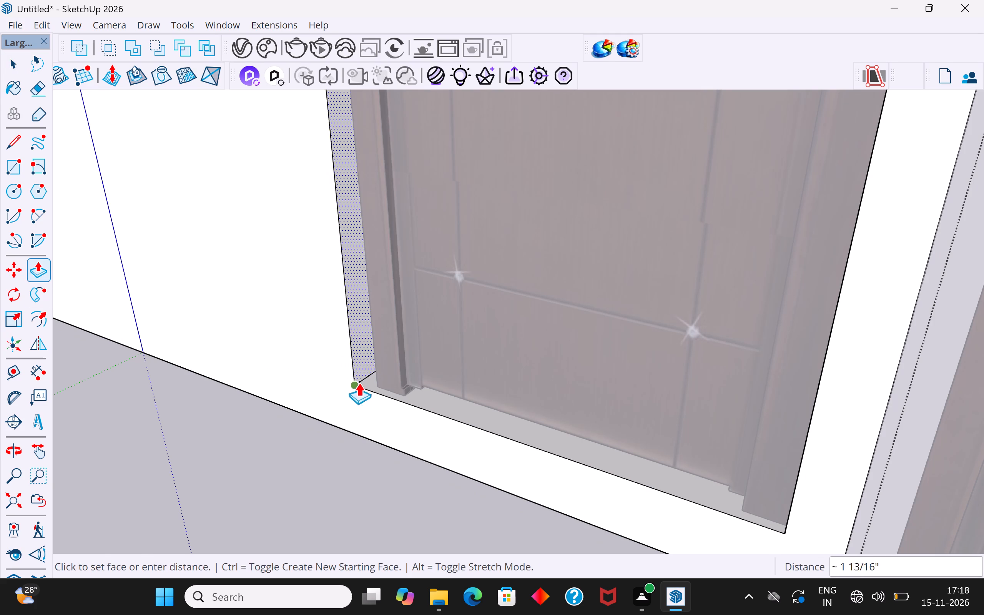
left_click(372, 393)
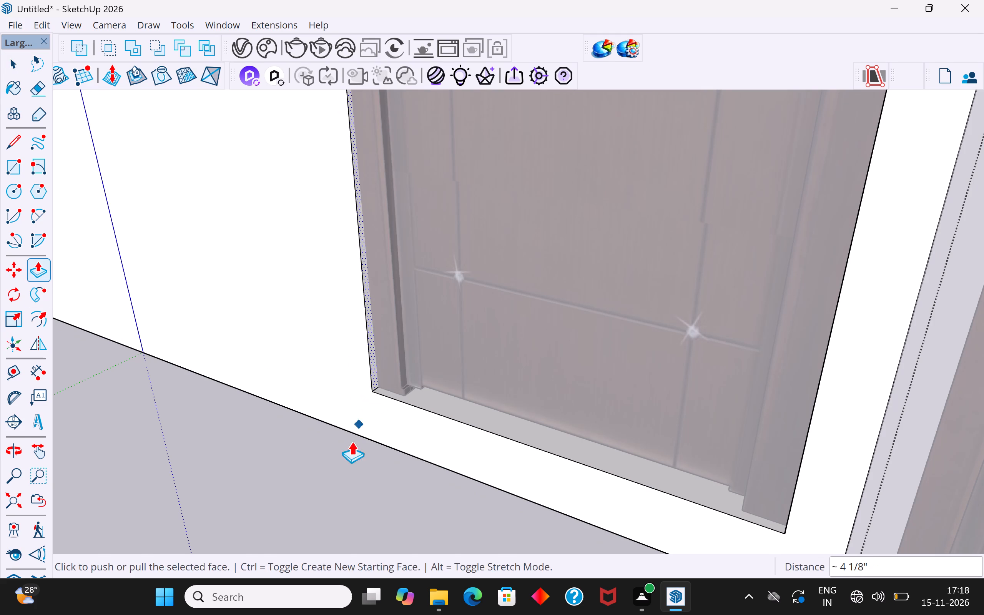
Fine-tune the same jamb face by about 1/16" to align it with the door frame's outer edge.
middle_click_drag(354, 447, 316, 397)
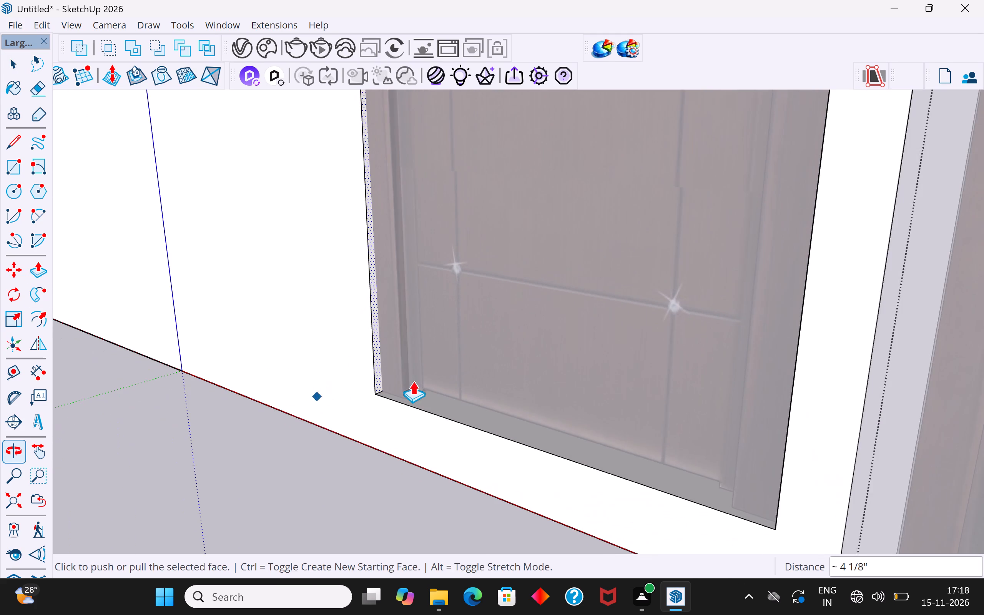
scroll(415, 377, "up", 16)
scroll(382, 379, "up", 2)
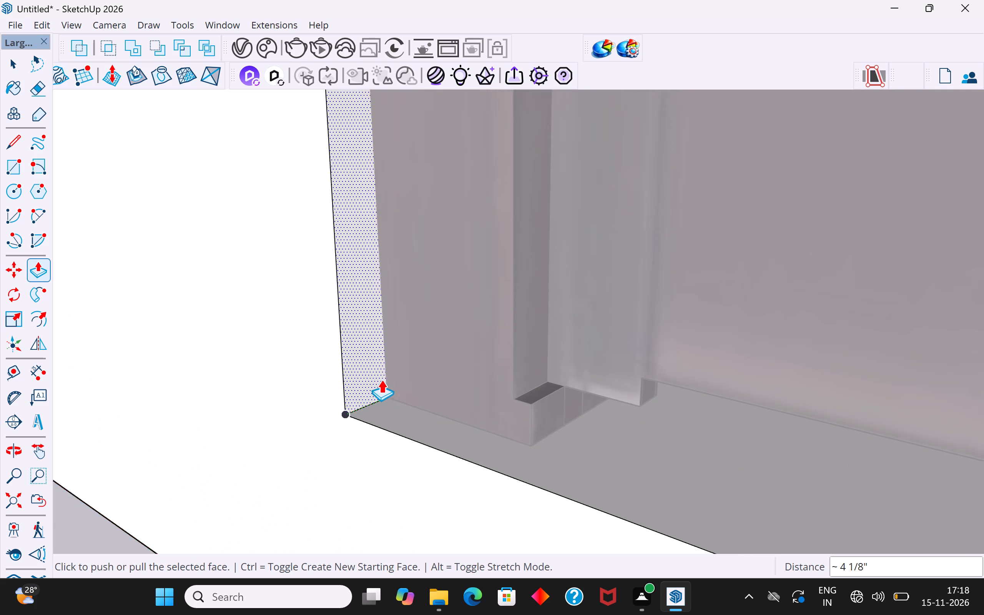
scroll(381, 379, "up", 6)
left_click(383, 407)
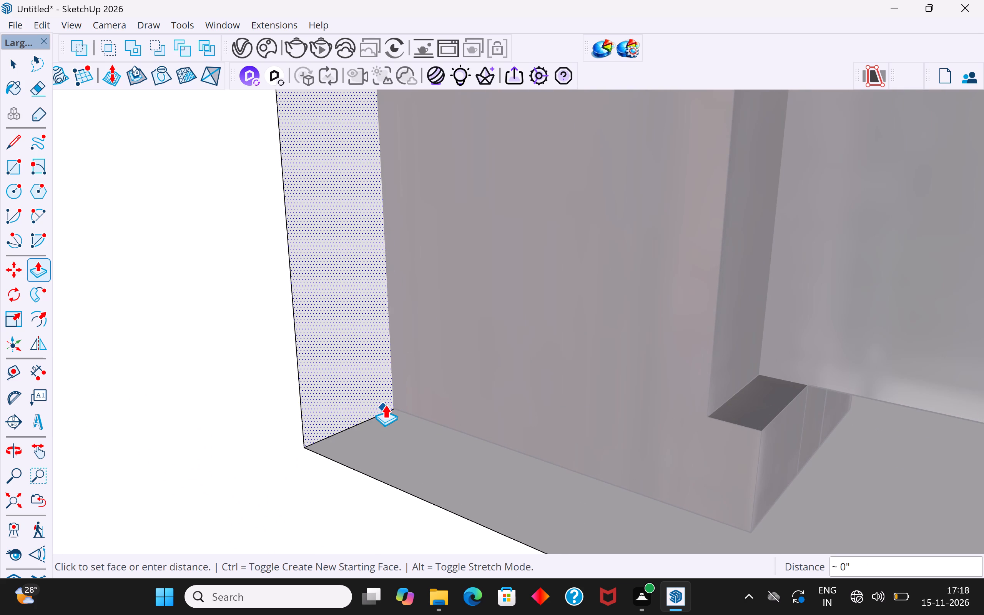
scroll(385, 404, "up", 11)
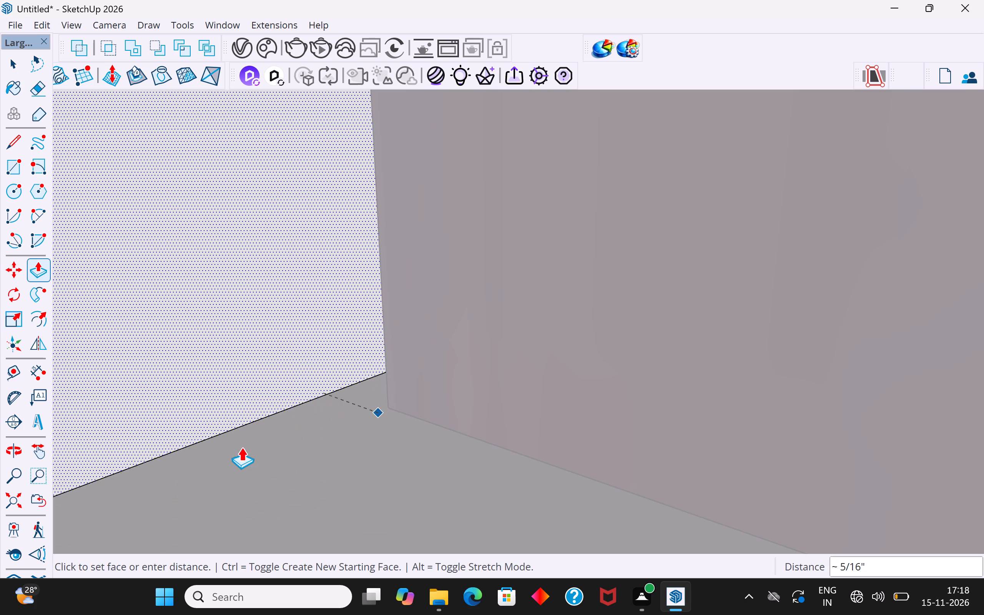
key("Escape")
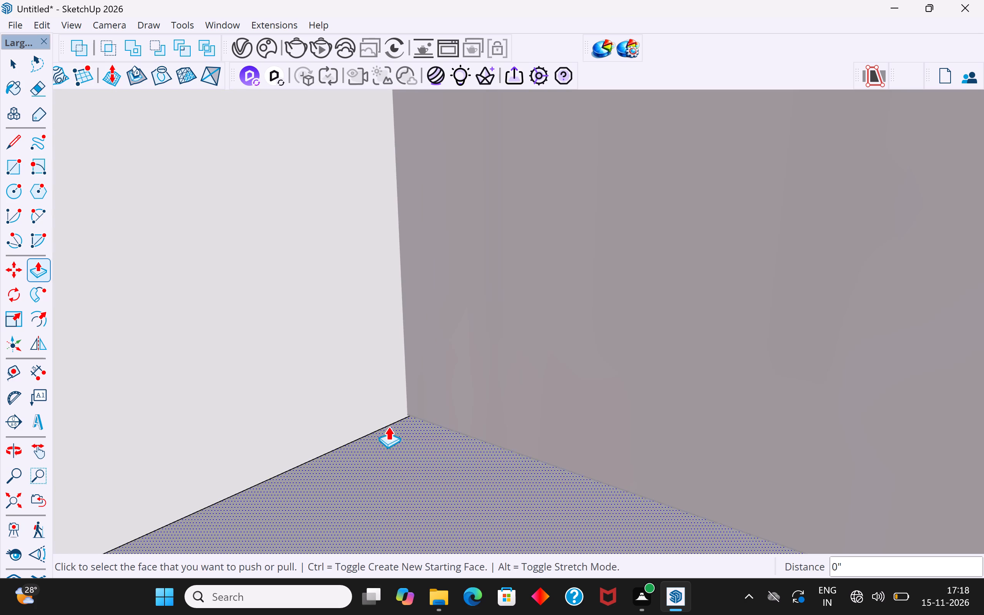
left_click(402, 412)
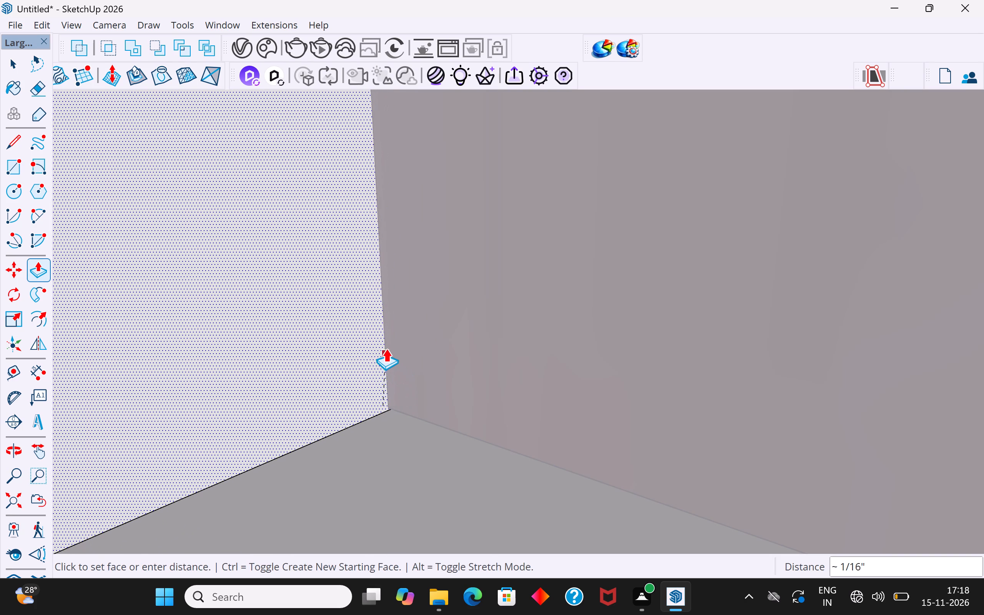
left_click(384, 346)
scroll(414, 382, "down", 18)
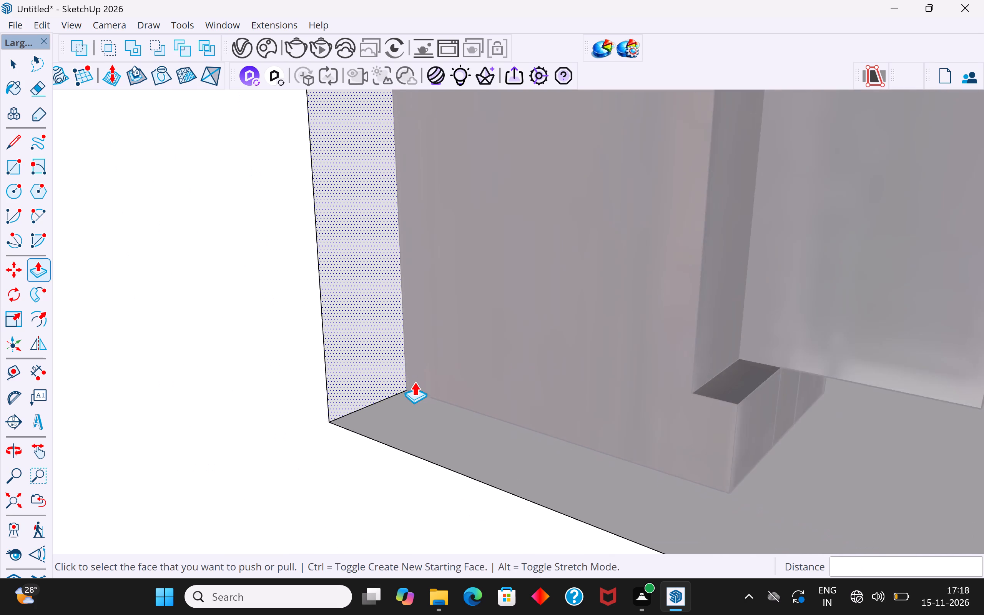
scroll(414, 382, "down", 11)
left_click(10, 65)
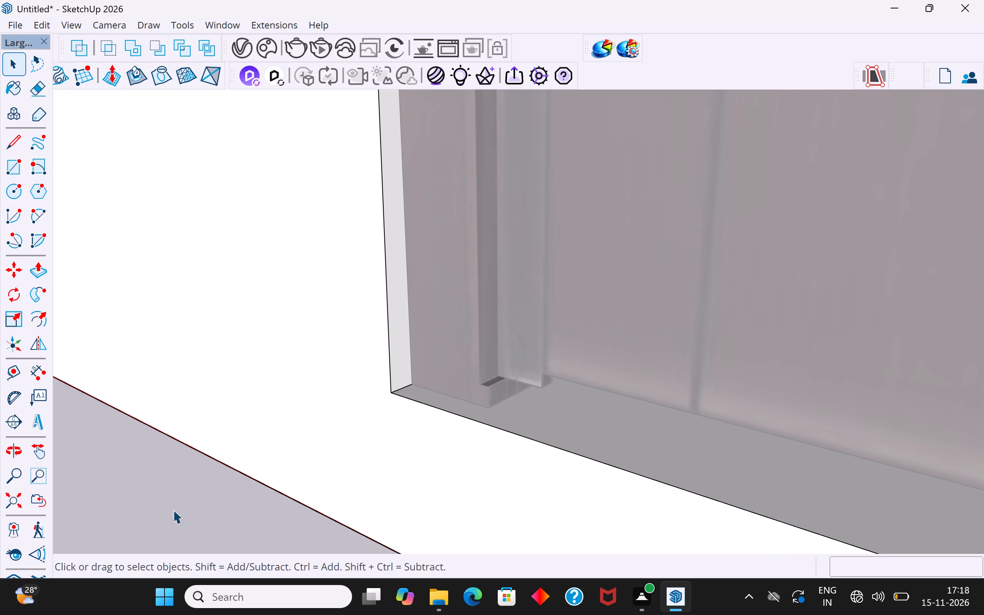
Inside the floor slab's group, extend the open bay's door-side slab face 12' outward from the building.
left_click(175, 515)
scroll(372, 401, "down", 20)
scroll(372, 401, "down", 8)
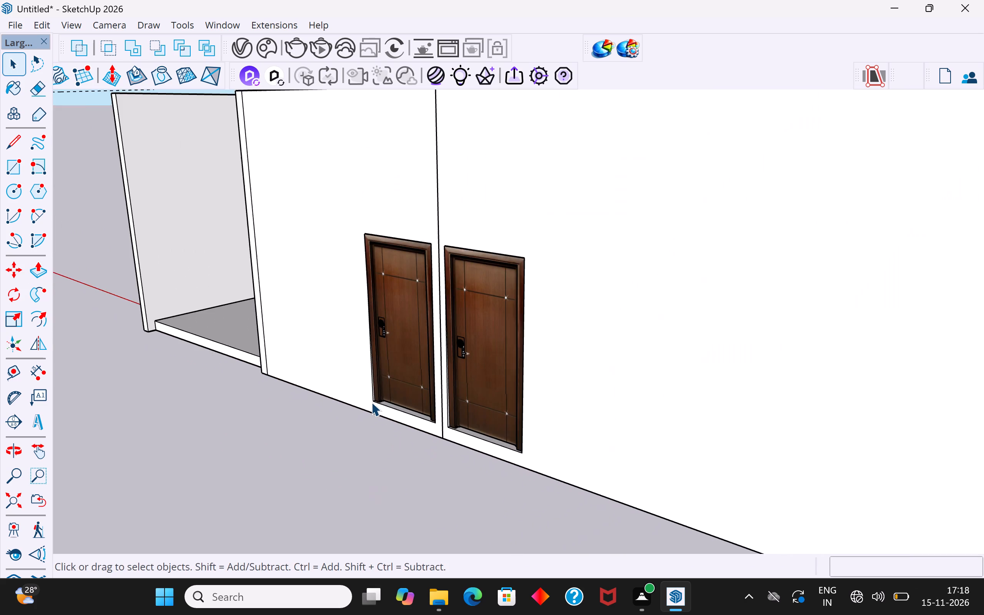
middle_click_drag(326, 490, 611, 473)
scroll(454, 502, "down", 8)
scroll(426, 314, "down", 1)
middle_click_drag(426, 314, 428, 334)
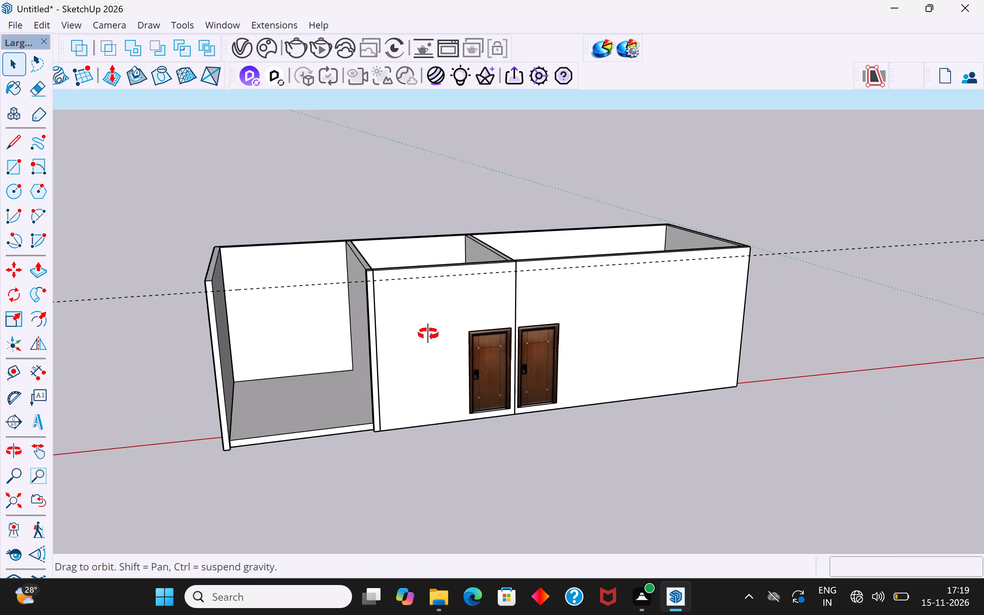
middle_click_drag(428, 334, 419, 515)
scroll(422, 331, "down", 4)
middle_click_drag(358, 494, 367, 493)
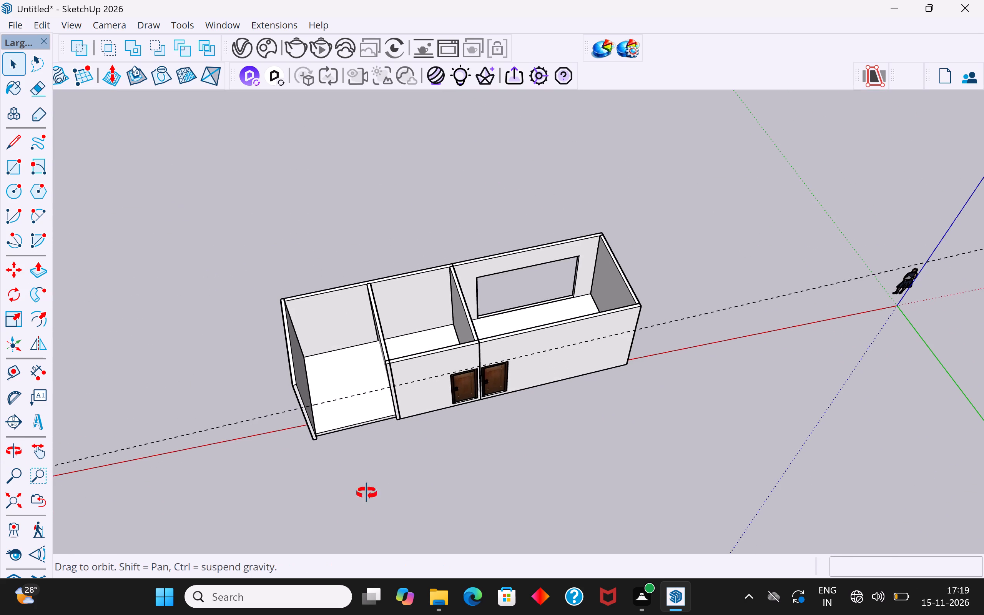
middle_click_drag(367, 493, 656, 460)
scroll(475, 505, "up", 4)
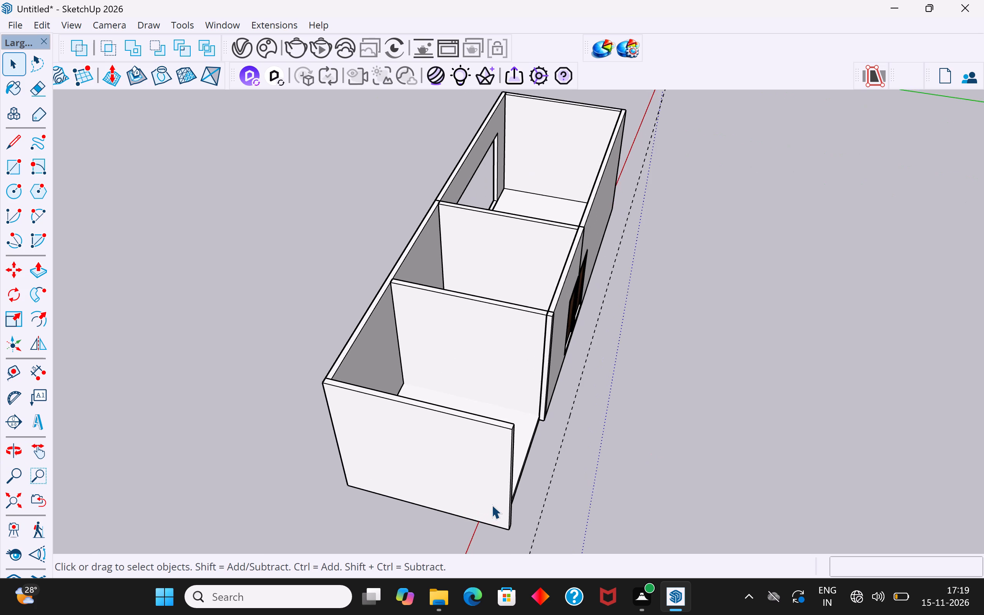
middle_click_drag(485, 499, 426, 369)
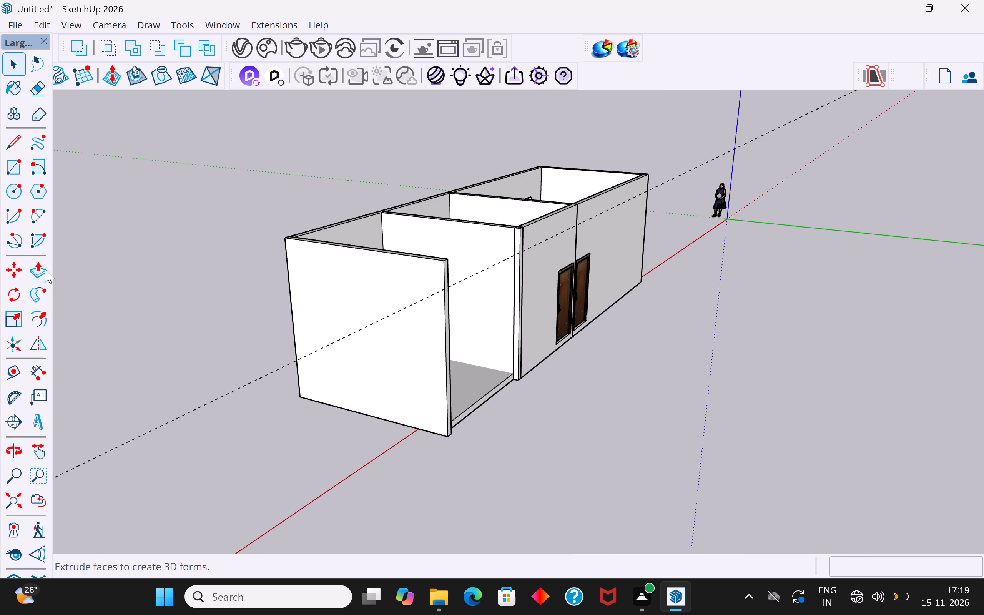
scroll(504, 386, "up", 11)
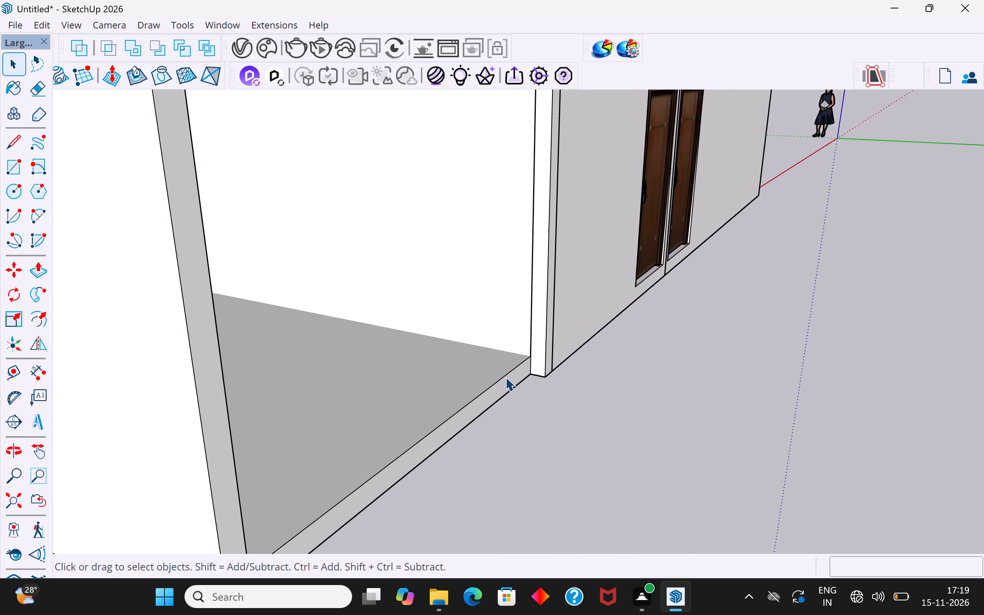
double_click(517, 374)
left_click(513, 377)
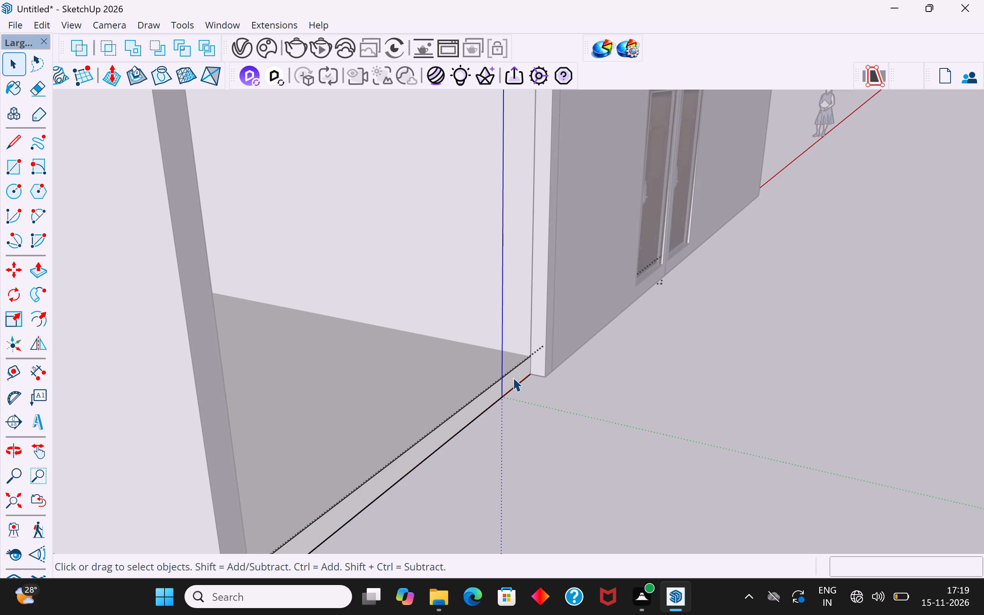
scroll(508, 377, "down", 9)
left_click(32, 274)
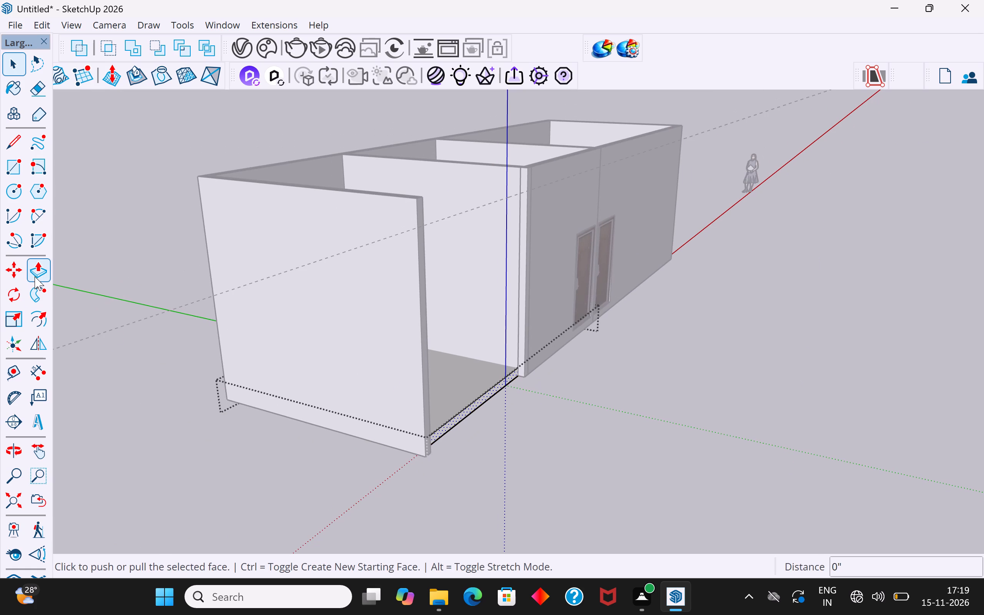
left_click(466, 408)
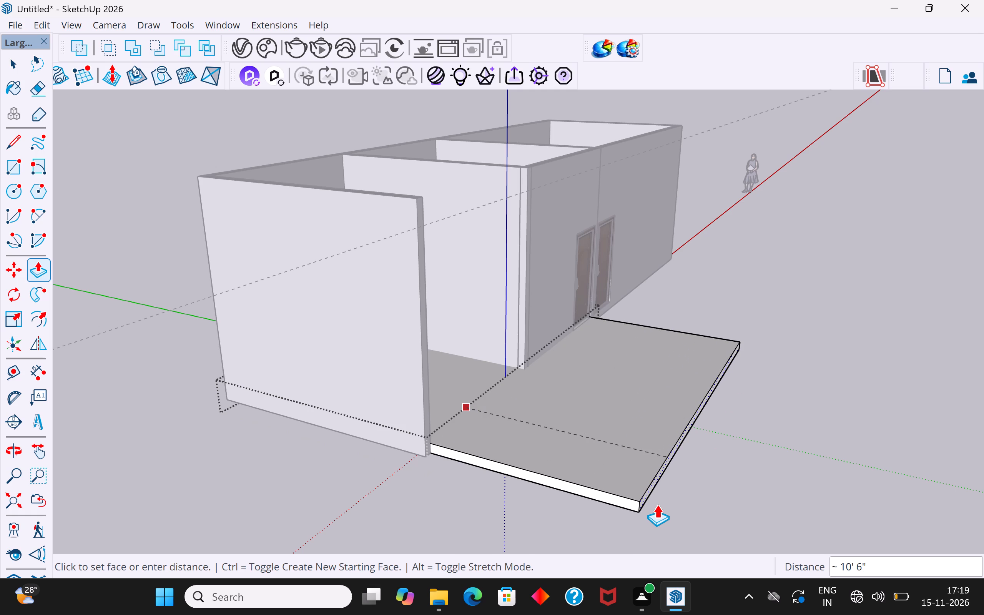
type("12'")
key("Return")
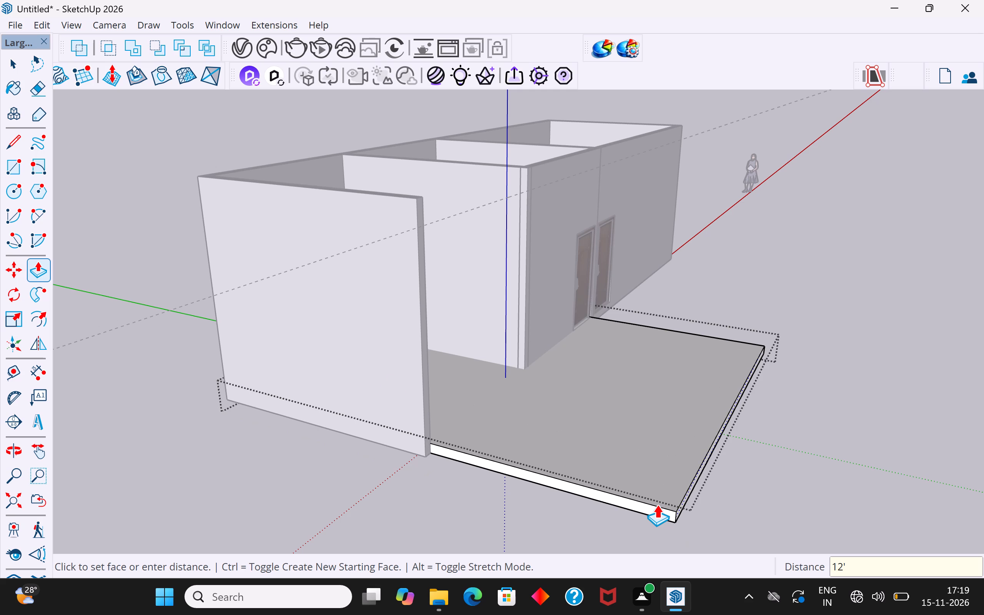
left_click(9, 65)
left_click(92, 184)
Examine how the extended slab meets the room floors, door-side walls and two doors, from underneath and from outside.
scroll(342, 369, "down", 4)
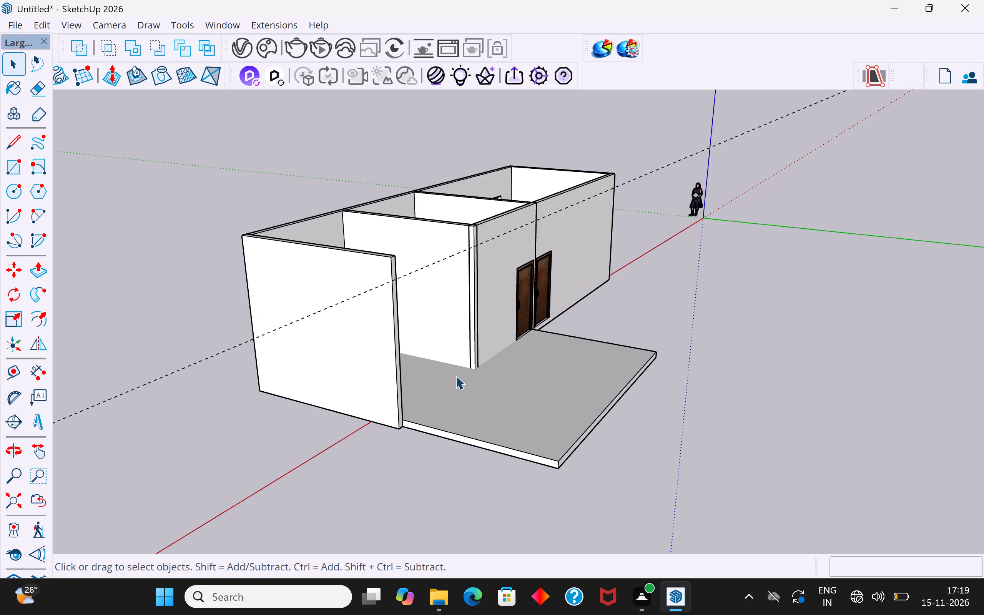
middle_click_drag(601, 377, 214, 189)
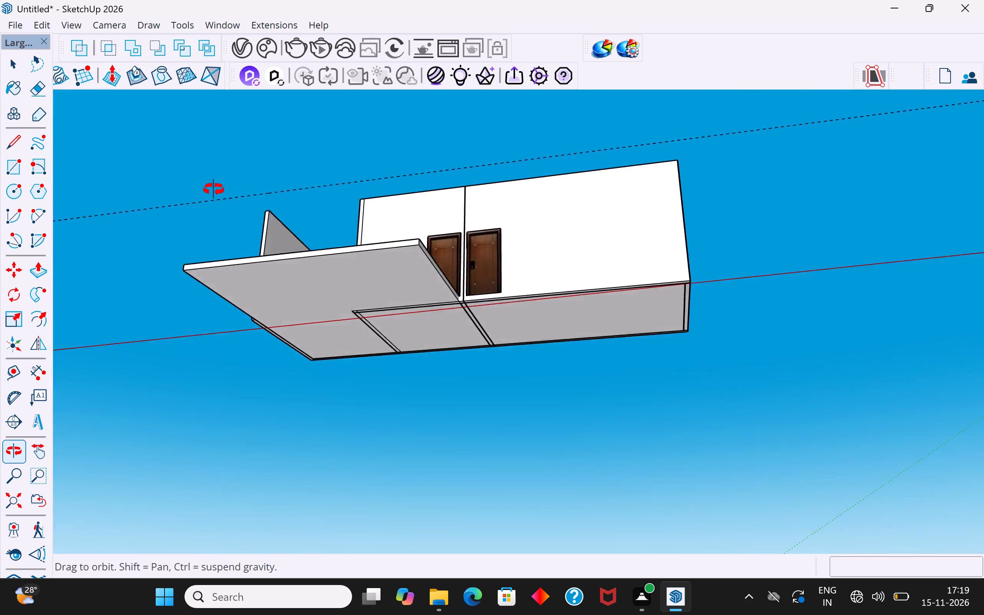
middle_click_drag(214, 189, 48, 401)
scroll(469, 309, "up", 5)
scroll(416, 409, "up", 3)
middle_click_drag(443, 350, 520, 304)
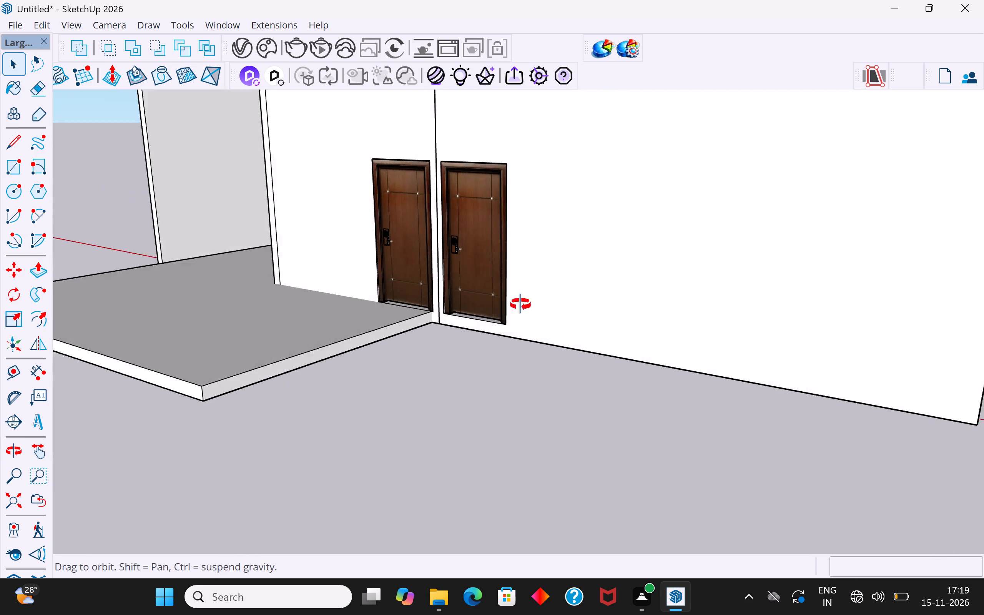
middle_click_drag(520, 304, 559, 64)
scroll(506, 259, "up", 5)
left_click(484, 222)
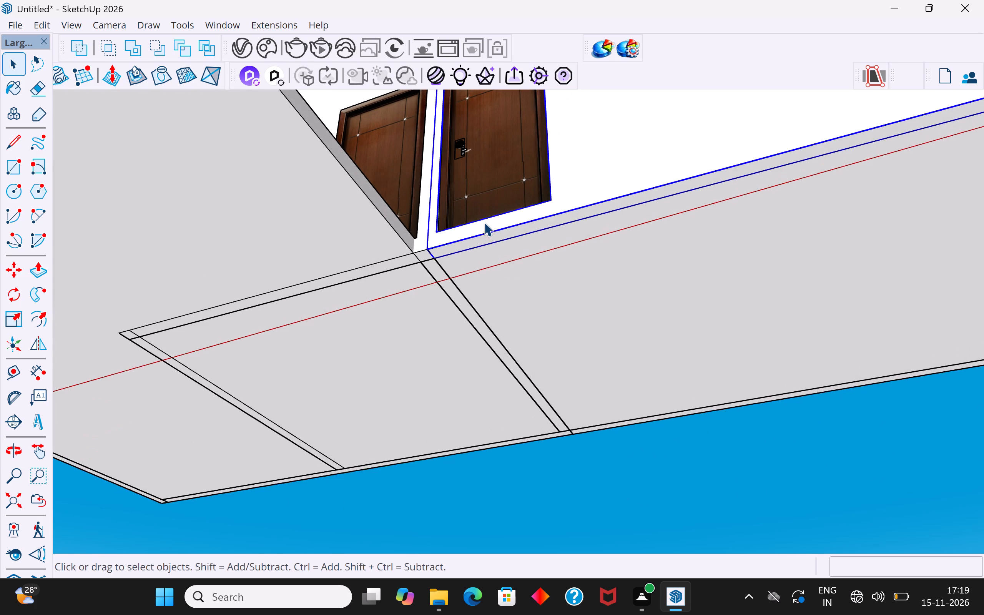
left_click(498, 256)
middle_click_drag(498, 256, 507, 315)
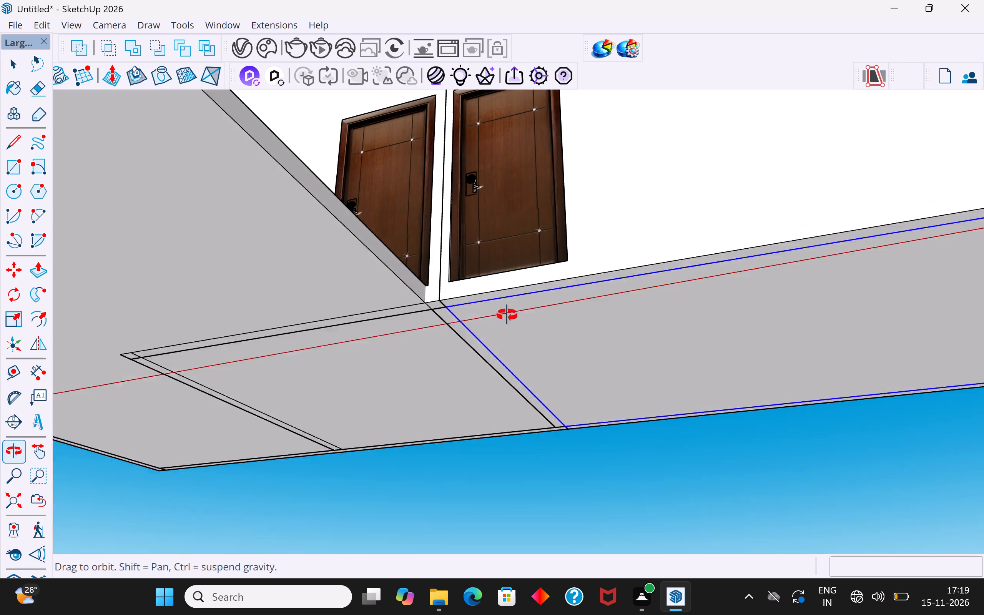
middle_click_drag(507, 315, 483, 346)
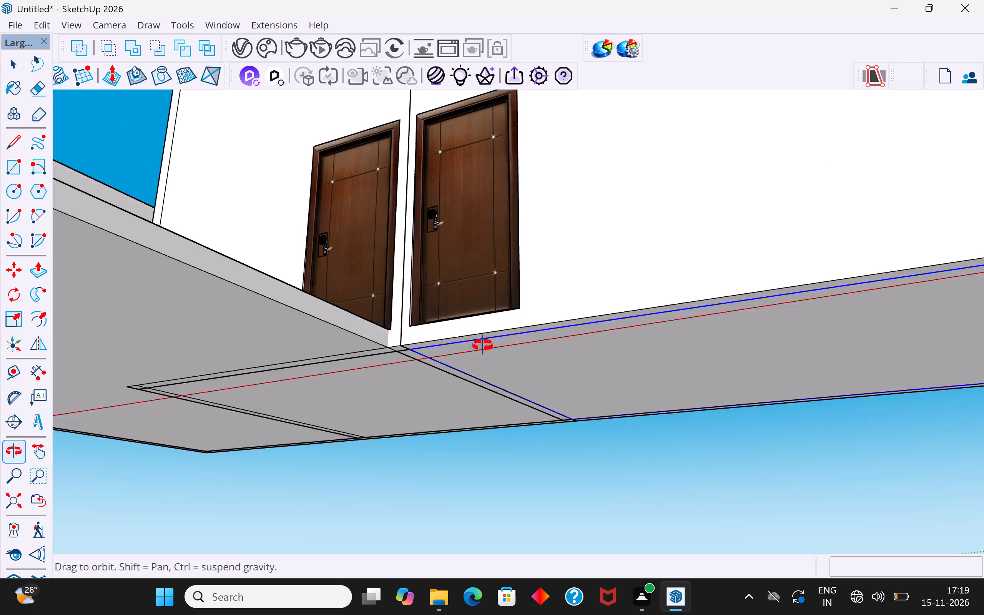
middle_click_drag(483, 346, 566, 414)
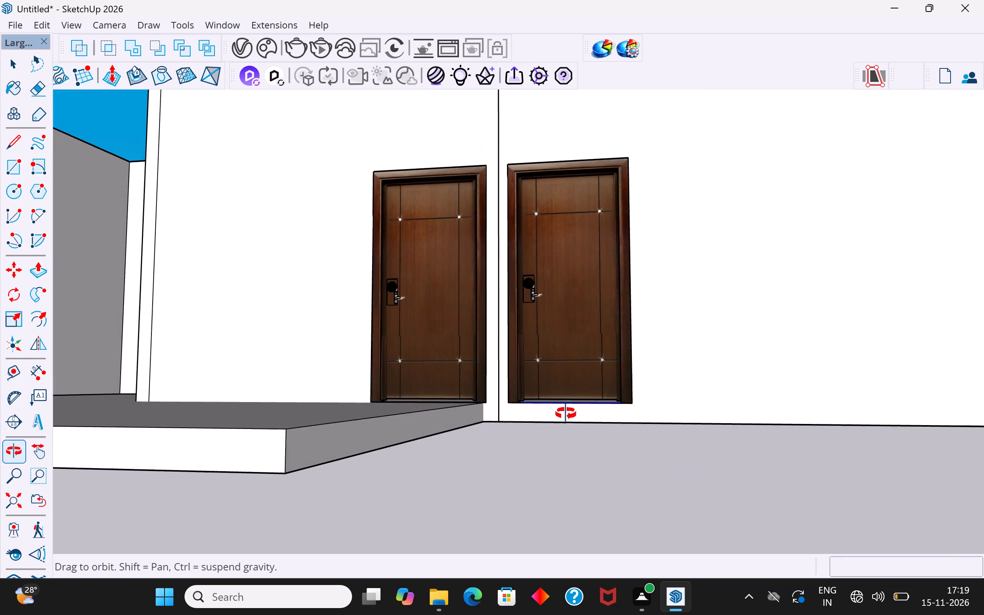
middle_click_drag(566, 414, 781, 520)
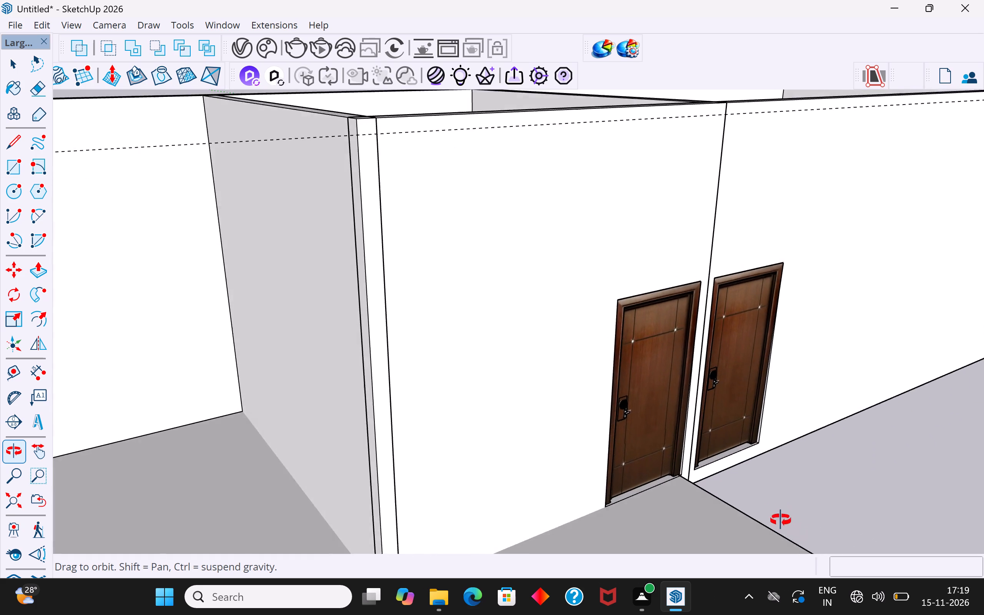
middle_click_drag(781, 520, 529, 467)
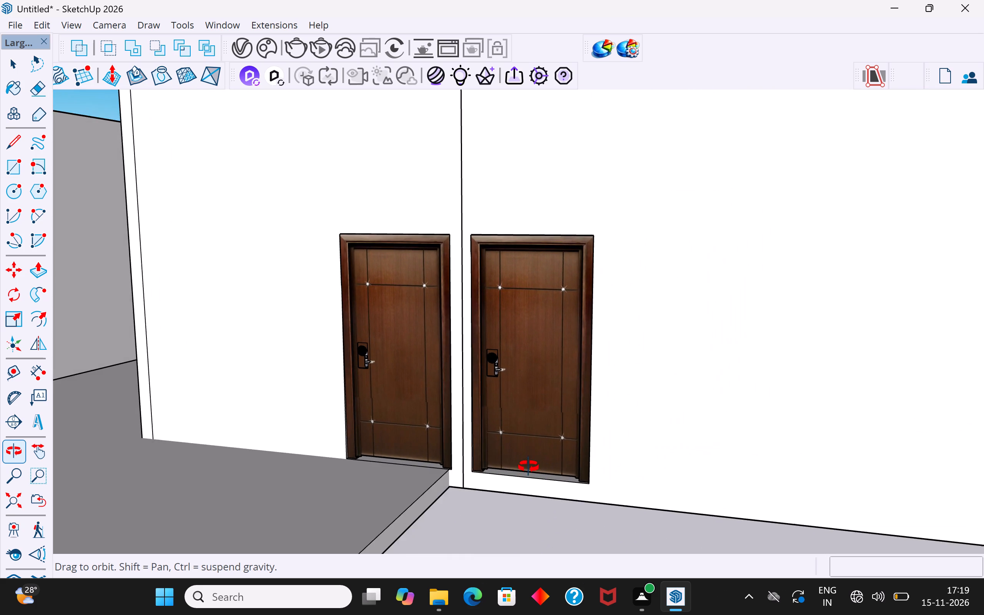
middle_click_drag(529, 467, 506, 406)
Inside the slab's group, extend the side face beside the doors 20' 5" to align with the building's far end wall.
left_click(377, 419)
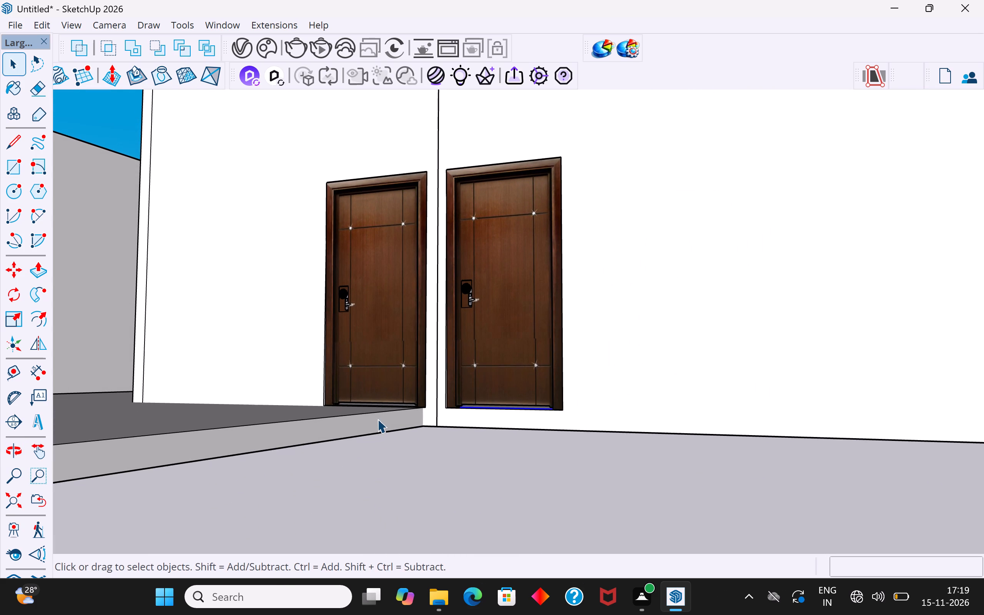
left_click(395, 416)
double_click(401, 416)
left_click(408, 417)
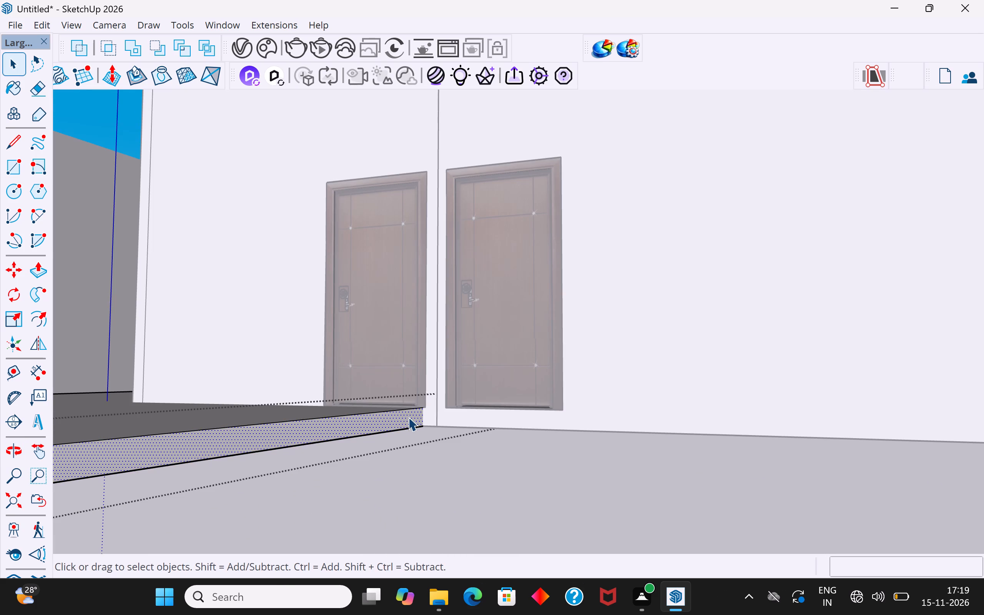
left_click(45, 268)
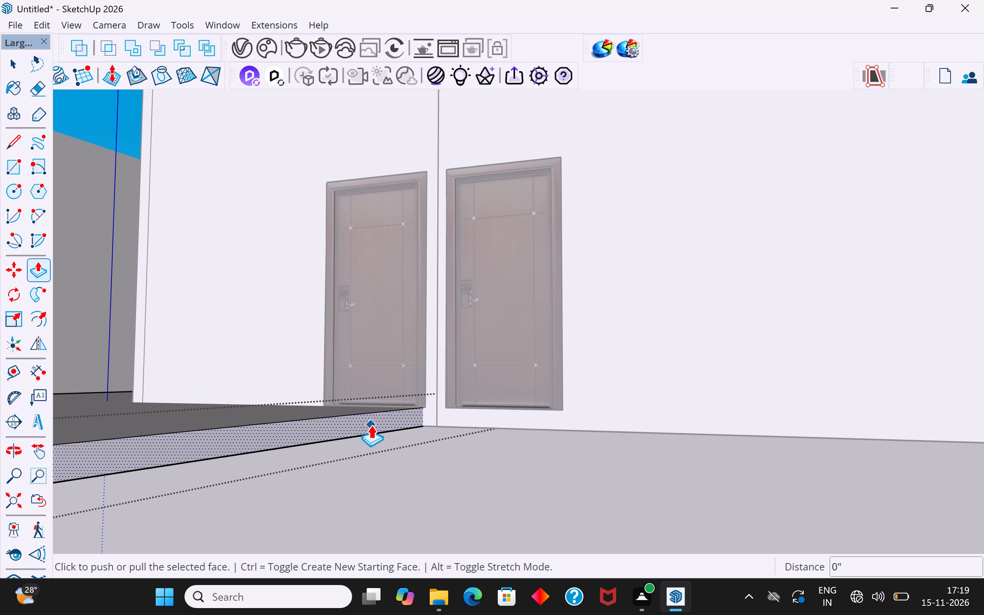
left_click(371, 425)
scroll(534, 443, "down", 5)
middle_click_drag(646, 444, 321, 432)
left_click(245, 453)
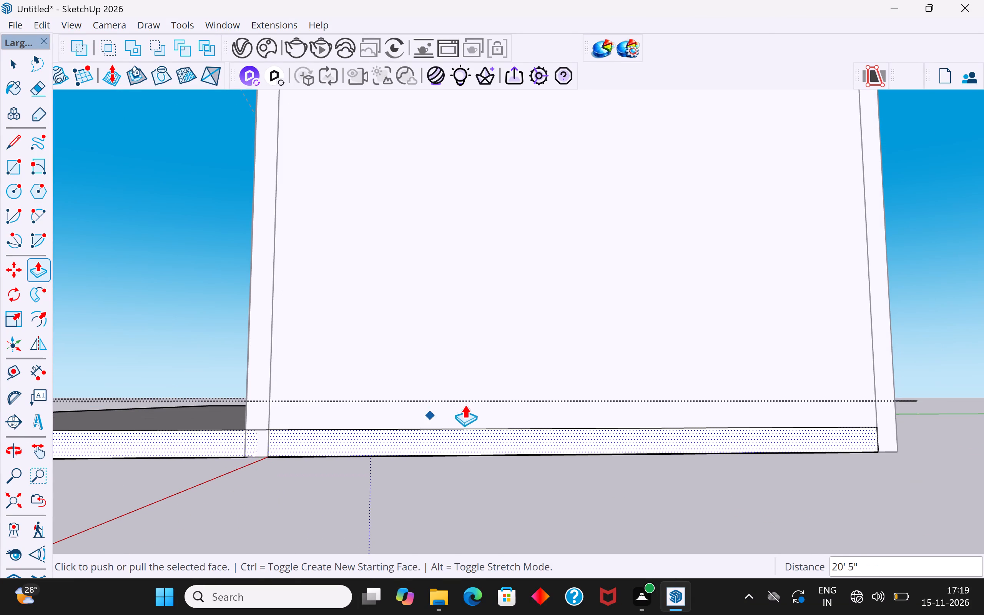
scroll(465, 404, "down", 4)
middle_click_drag(431, 476, 646, 328)
left_click(17, 62)
left_click(427, 444)
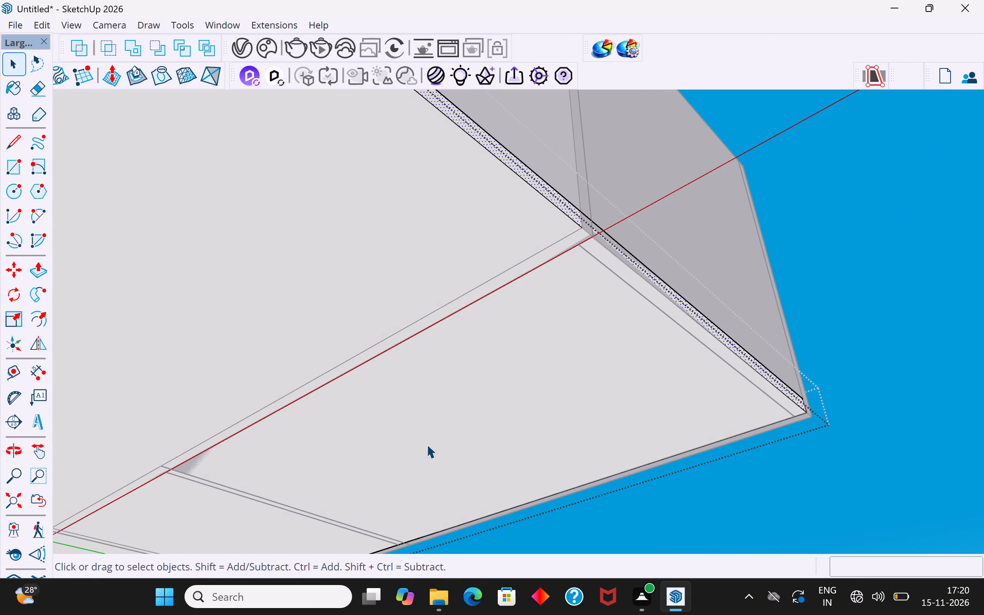
Move the whole floor slab about 96' 2 1/2" along the red axis, clear of the building.
scroll(427, 444, "down", 8)
middle_click_drag(406, 467, 500, 239)
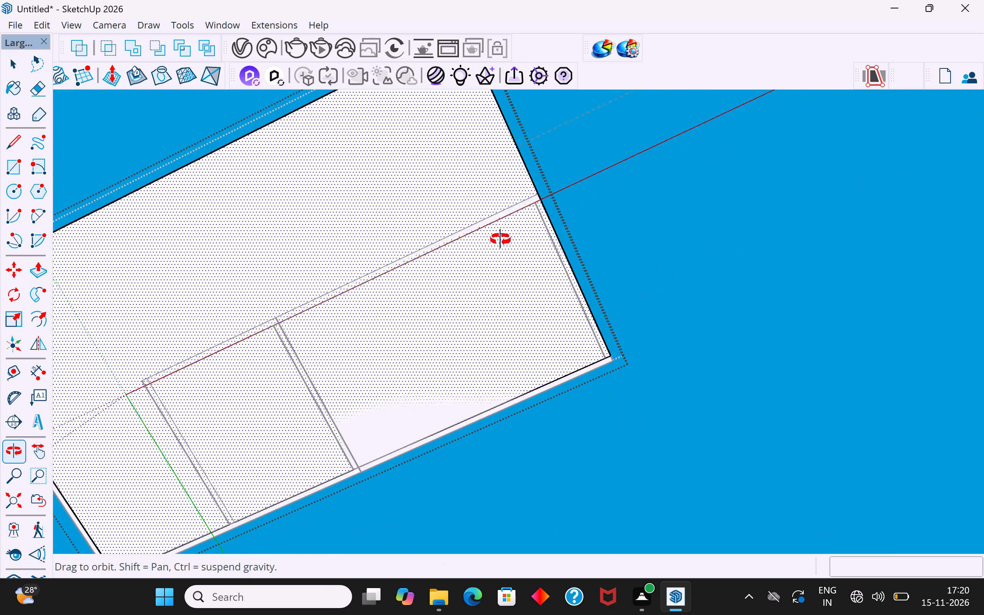
middle_click_drag(500, 239, 588, 614)
scroll(331, 280, "down", 10)
middle_click_drag(416, 228, 417, 353)
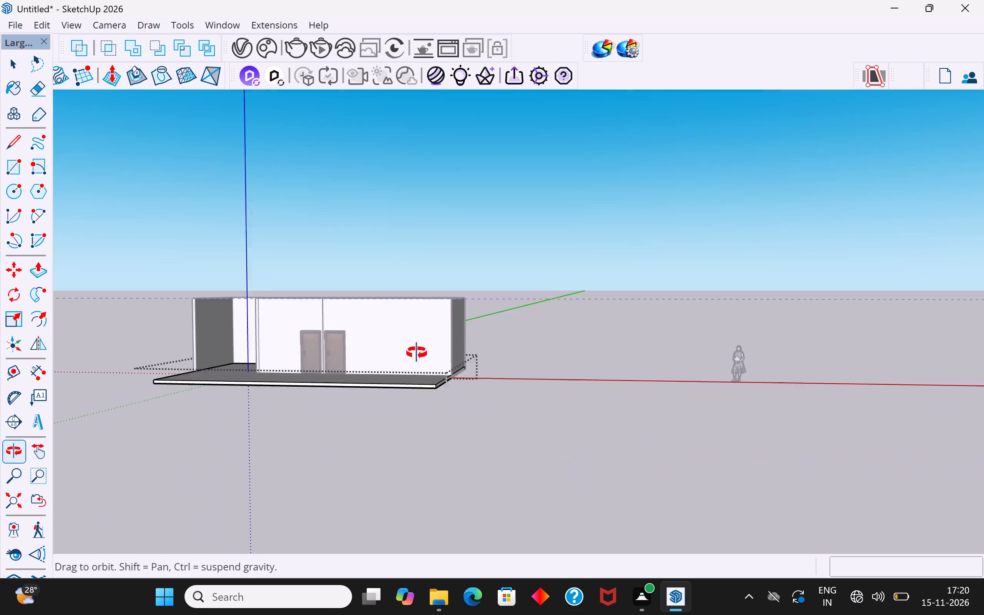
middle_click_drag(417, 353, 433, 472)
left_click(566, 463)
left_click(411, 430)
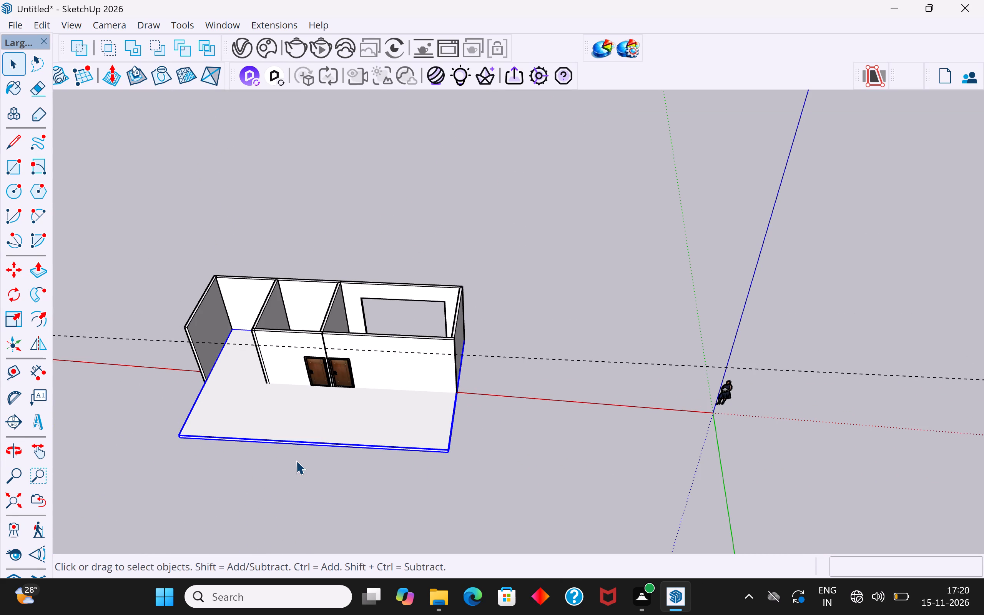
key("m")
left_click(178, 436)
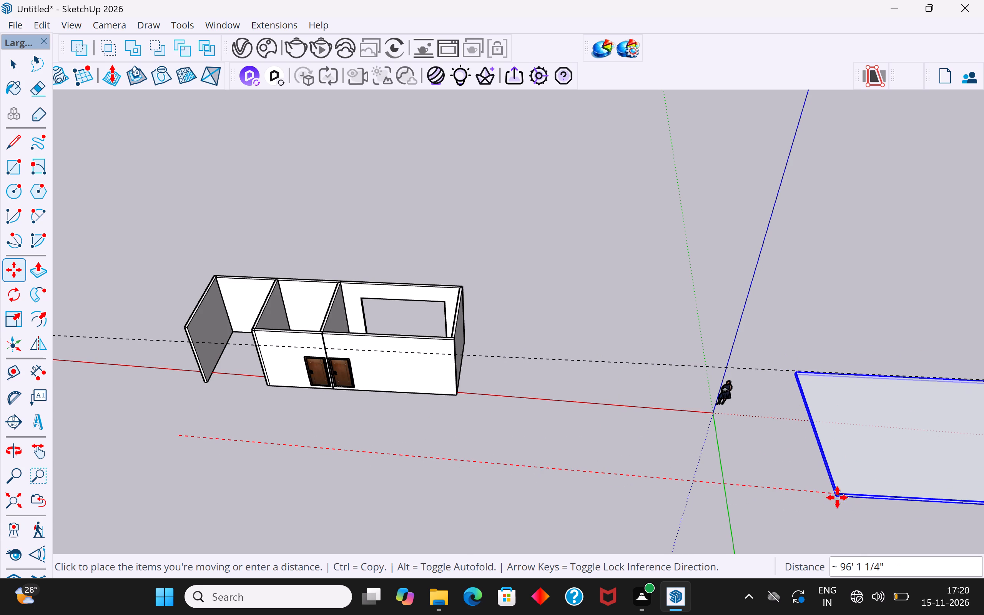
left_click(838, 492)
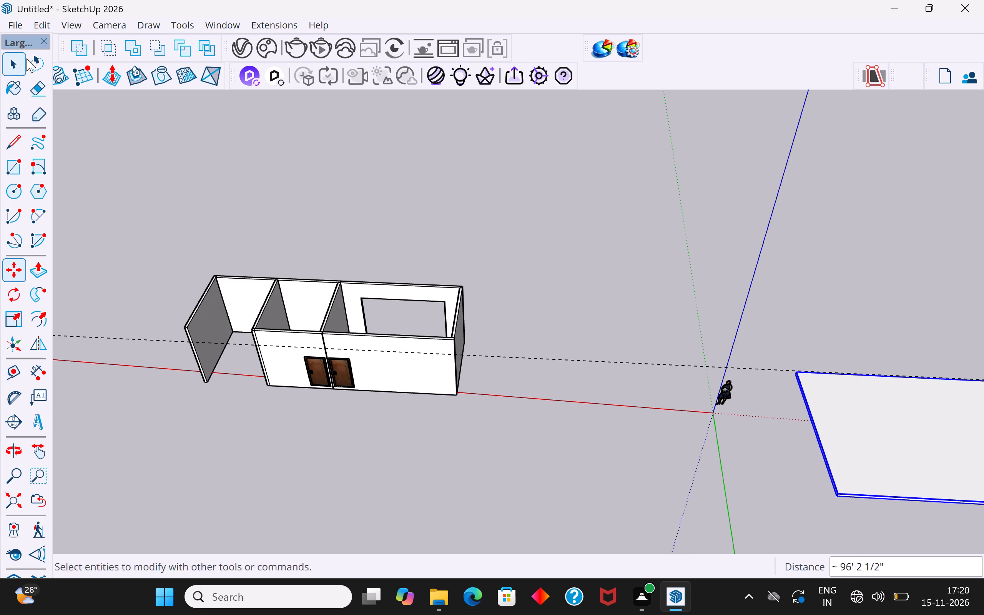
left_click(12, 55)
left_click(318, 455)
Delete the old separate floor beneath the larger end room.
middle_click_drag(443, 423, 450, 13)
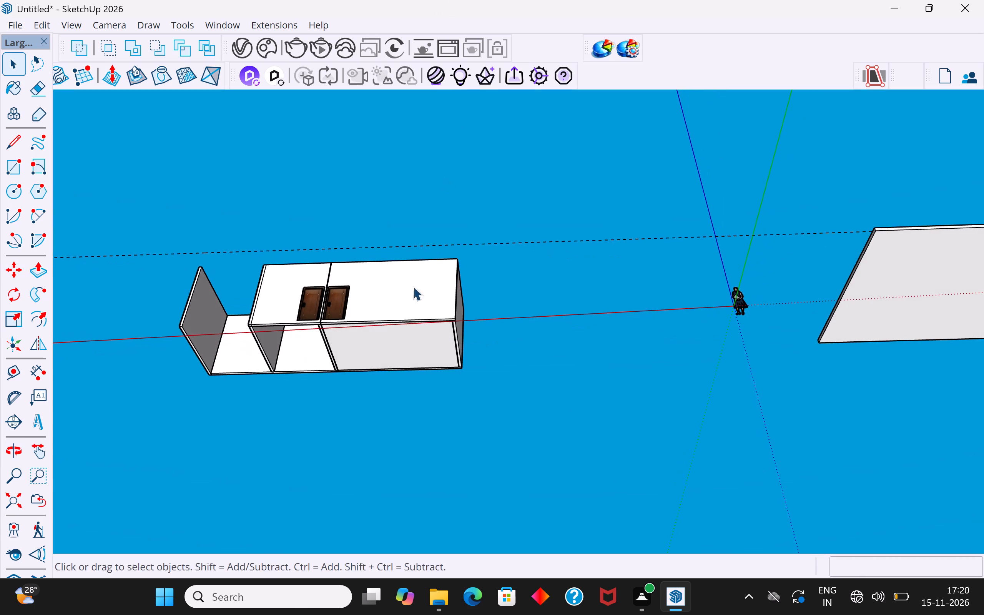
middle_click_drag(387, 331, 375, 151)
left_click(358, 319)
middle_click_drag(367, 370, 351, 458)
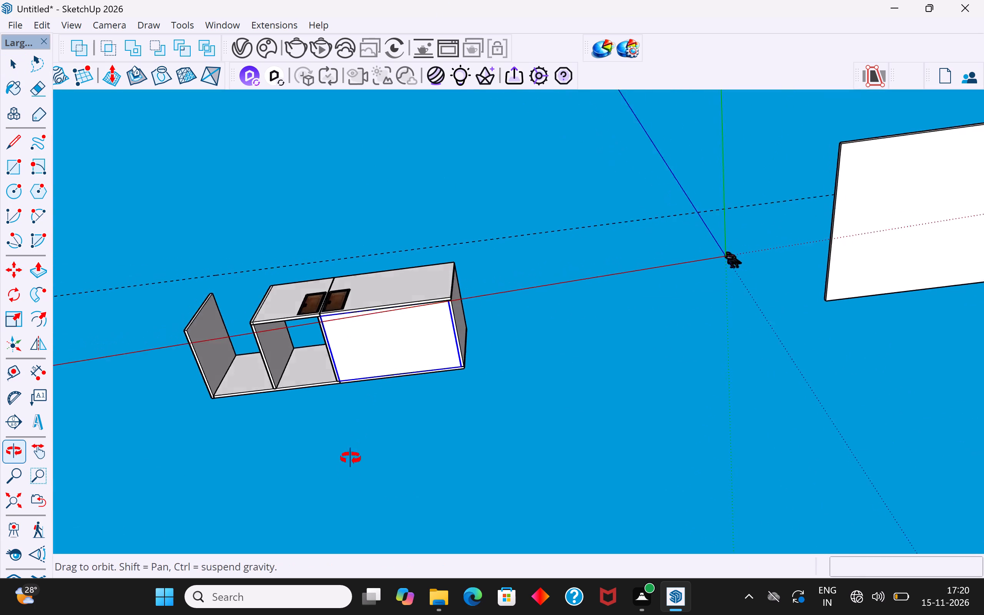
middle_click_drag(351, 458, 352, 563)
key("Delete")
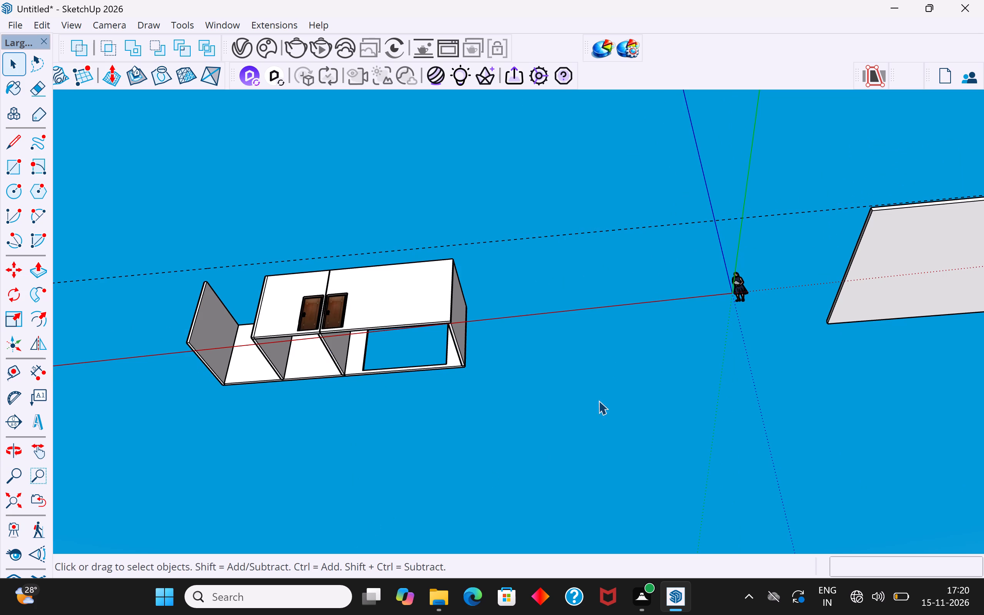
Move the floor slab back about 96' 7 3/4", placing its corner at the bottom corner of the building's open-bay end wall.
scroll(563, 346, "down", 3)
middle_click_drag(730, 399, 797, 549)
middle_click_drag(770, 310, 800, 603)
left_click(747, 314)
scroll(747, 314, "up", 4)
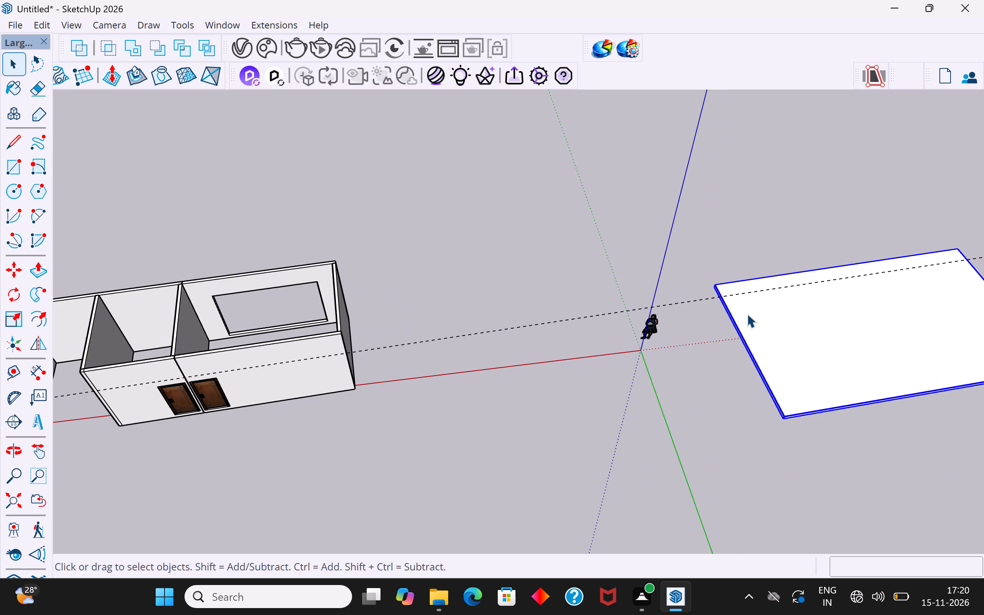
key("m")
left_click(717, 279)
scroll(829, 261, "down", 5)
middle_click_drag(464, 412, 804, 309)
scroll(464, 452, "up", 5)
scroll(394, 444, "up", 9)
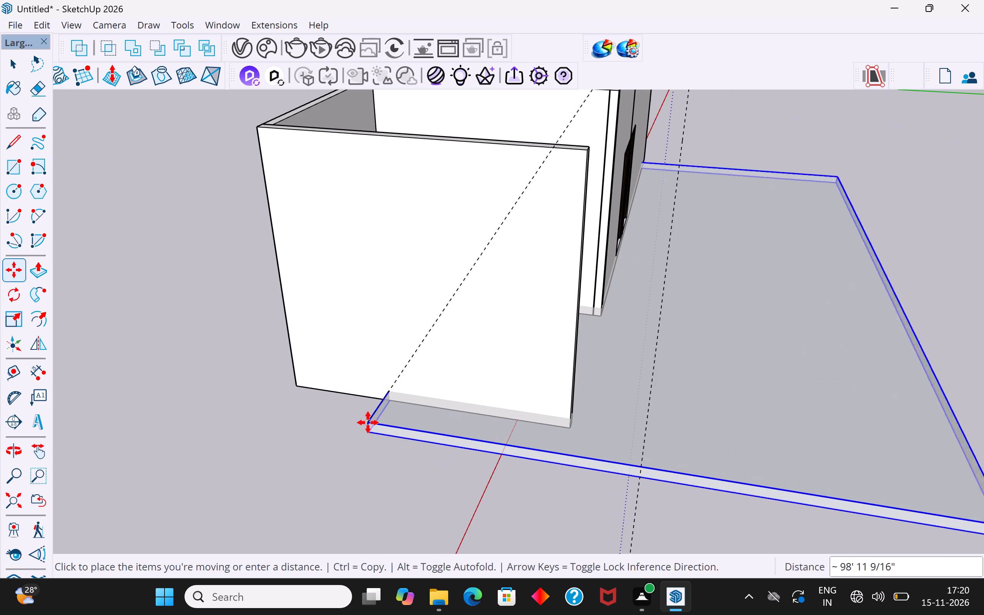
scroll(295, 387, "up", 10)
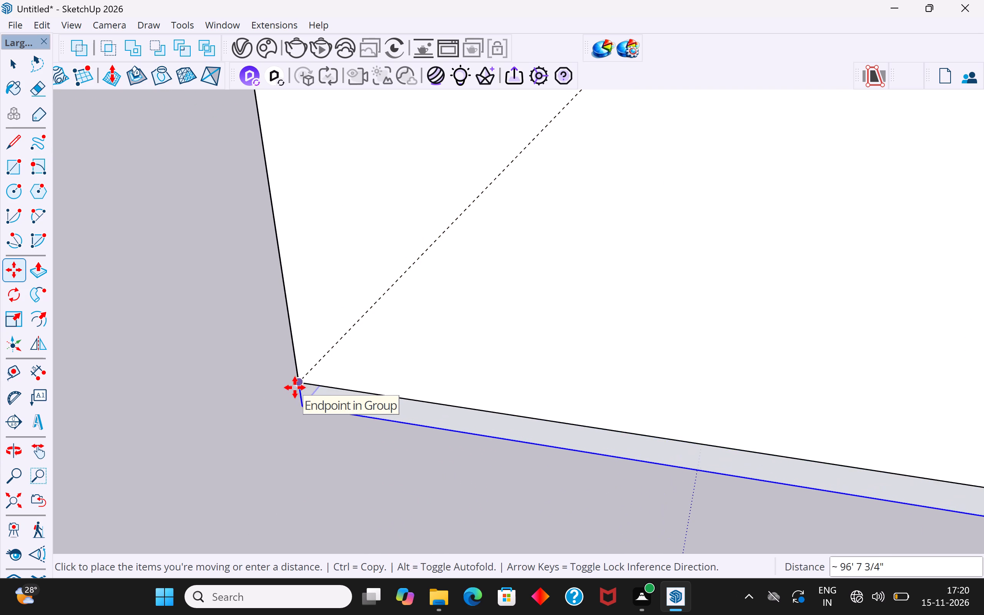
left_click(297, 379)
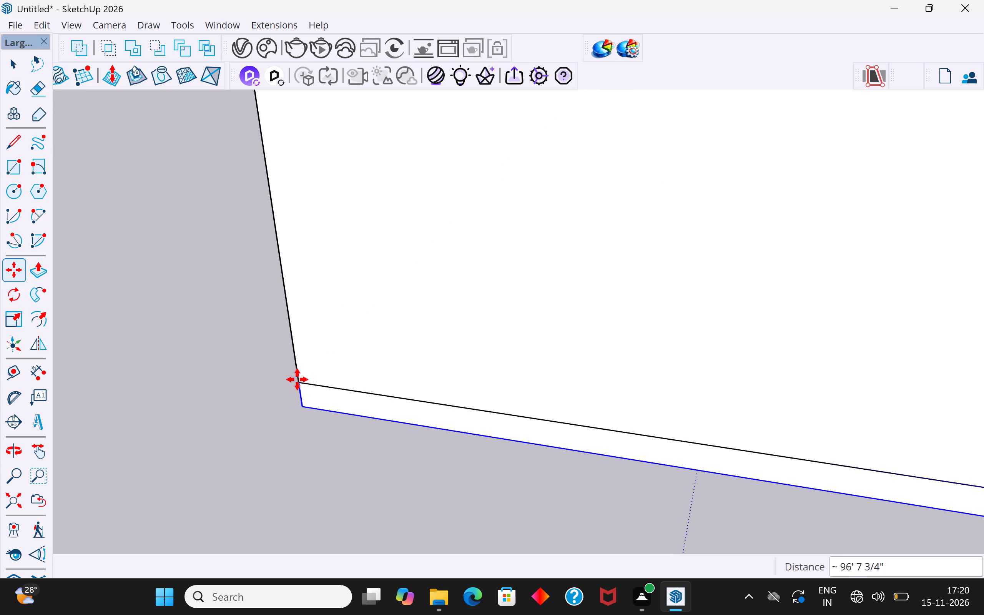
left_click(13, 61)
left_click(125, 311)
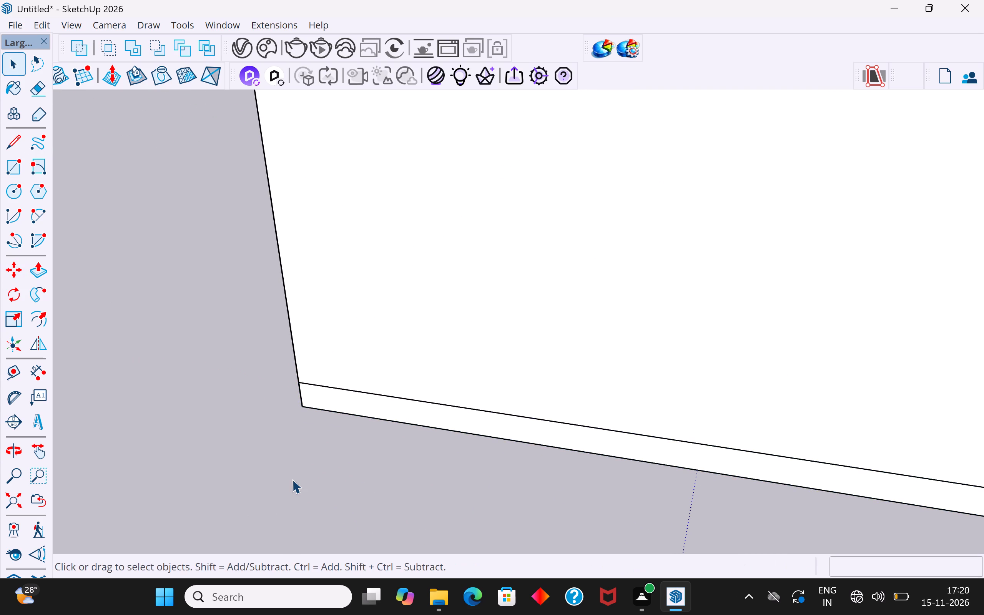
Examine the repositioned slab against the walls, rooms, doors and open end bay from all around the building.
scroll(292, 479, "down", 20)
scroll(292, 479, "down", 1)
middle_click_drag(734, 507, 476, 537)
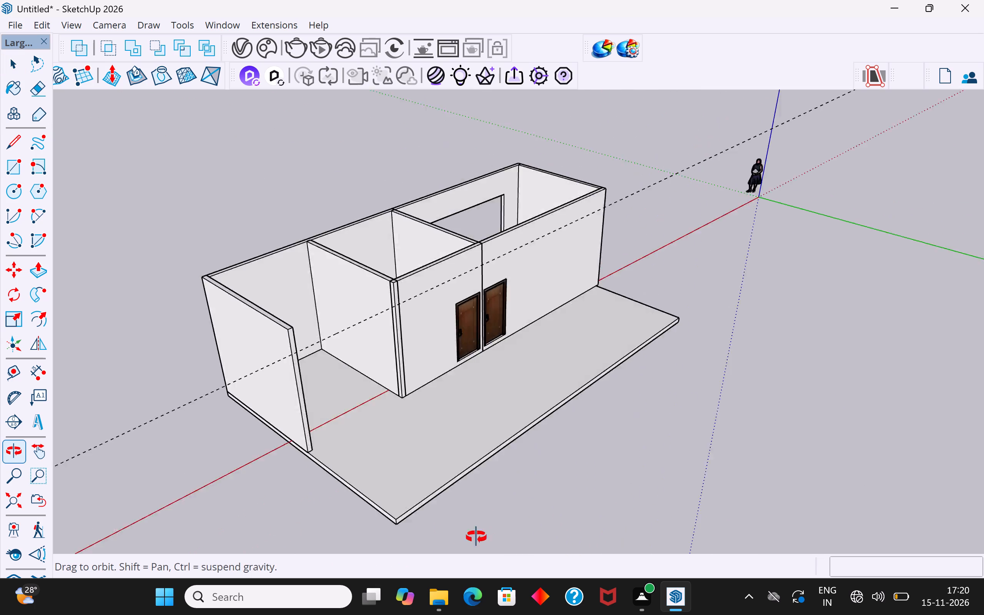
middle_click_drag(476, 537, 442, 539)
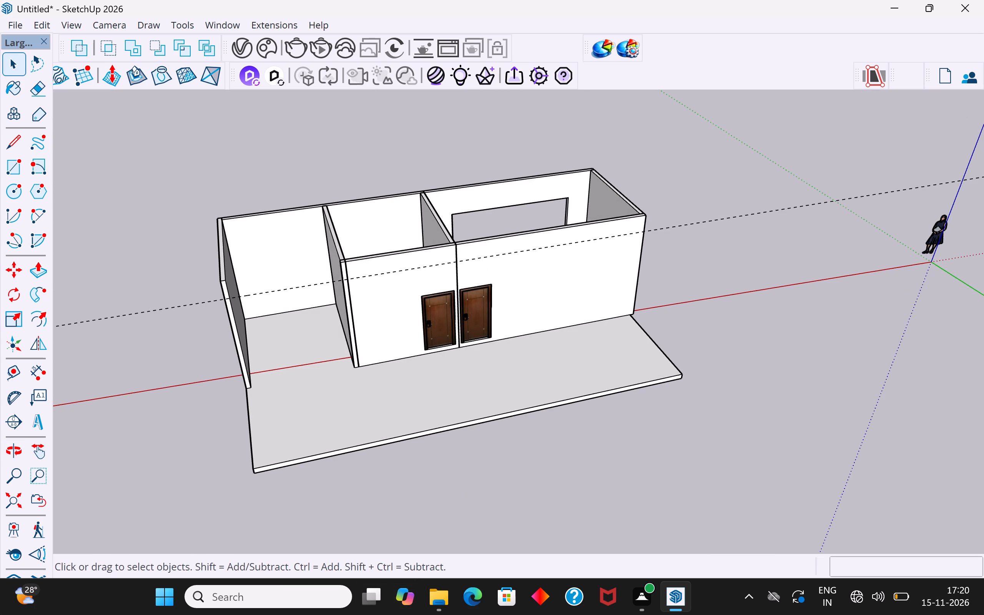
scroll(267, 223, "down", 5)
middle_click_drag(392, 269, 770, 332)
scroll(439, 269, "up", 3)
middle_click_drag(357, 307, 693, 341)
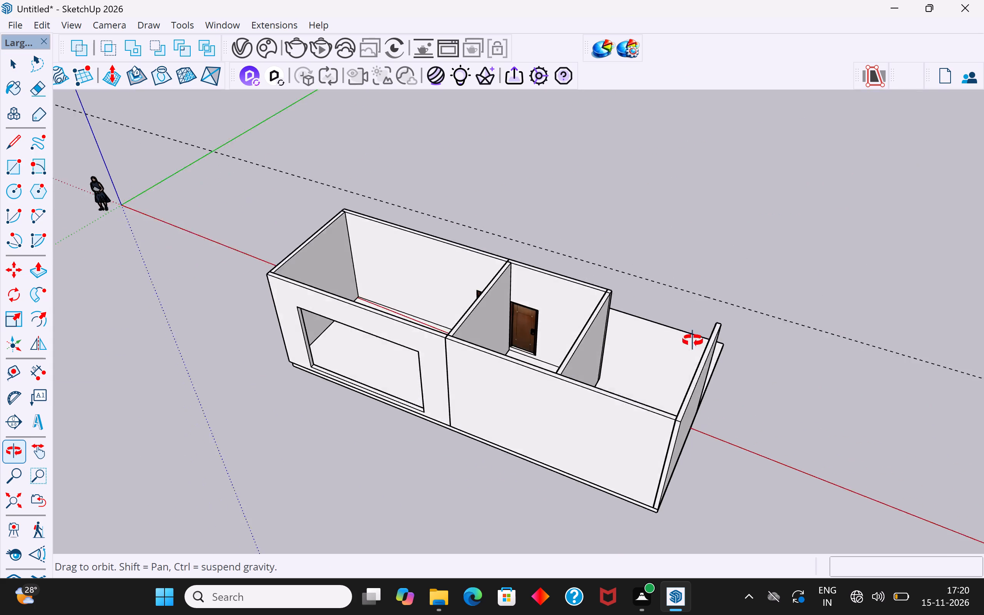
middle_click_drag(693, 341, 771, 364)
scroll(558, 415, "up", 4)
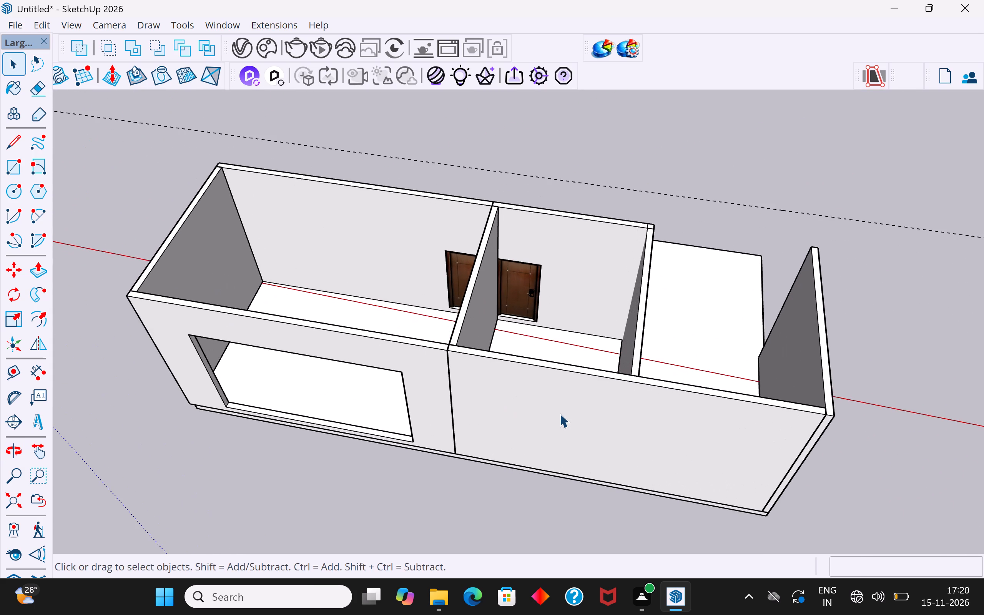
scroll(560, 414, "up", 2)
middle_click_drag(553, 398, 173, 348)
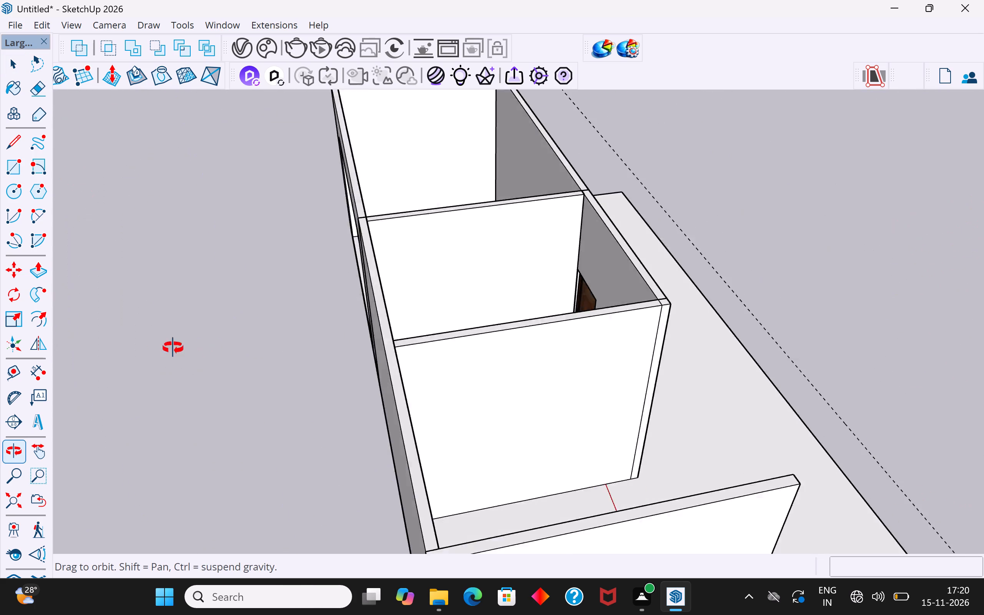
middle_click_drag(173, 348, 148, 350)
scroll(473, 190, "down", 4)
middle_click_drag(471, 343, 134, 362)
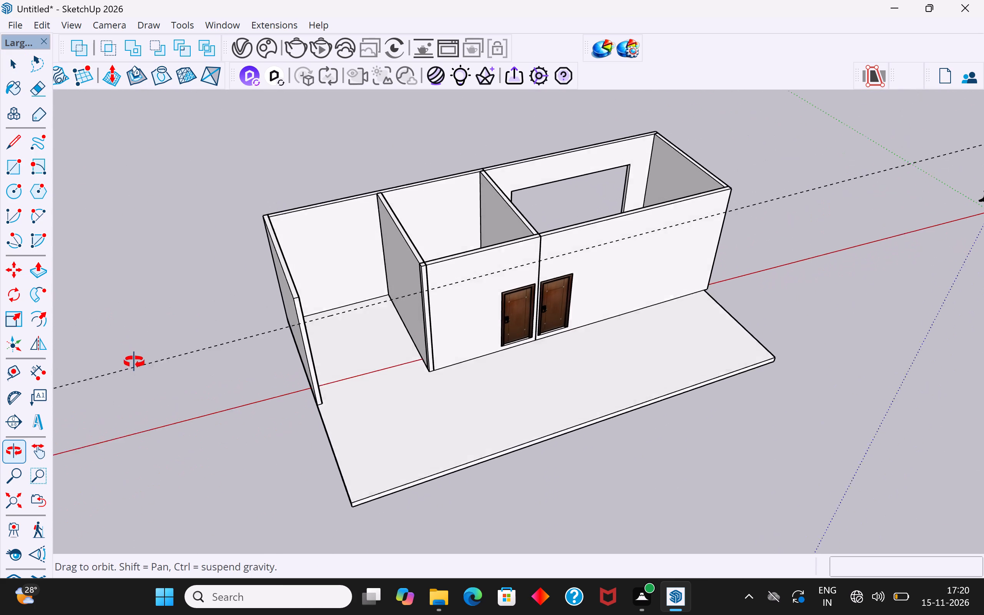
middle_click_drag(134, 362, 135, 364)
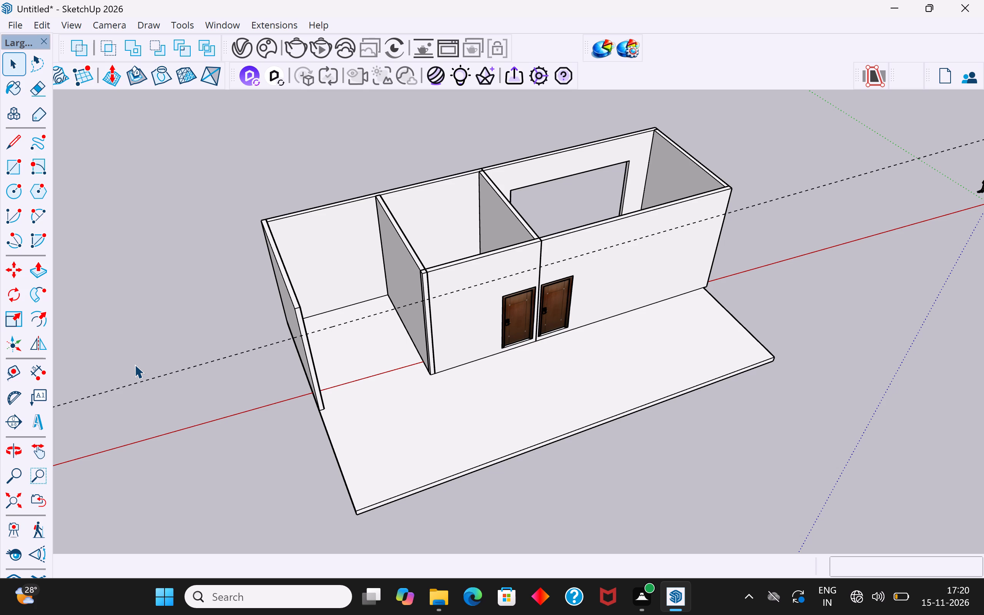
middle_click_drag(601, 359, 740, 296)
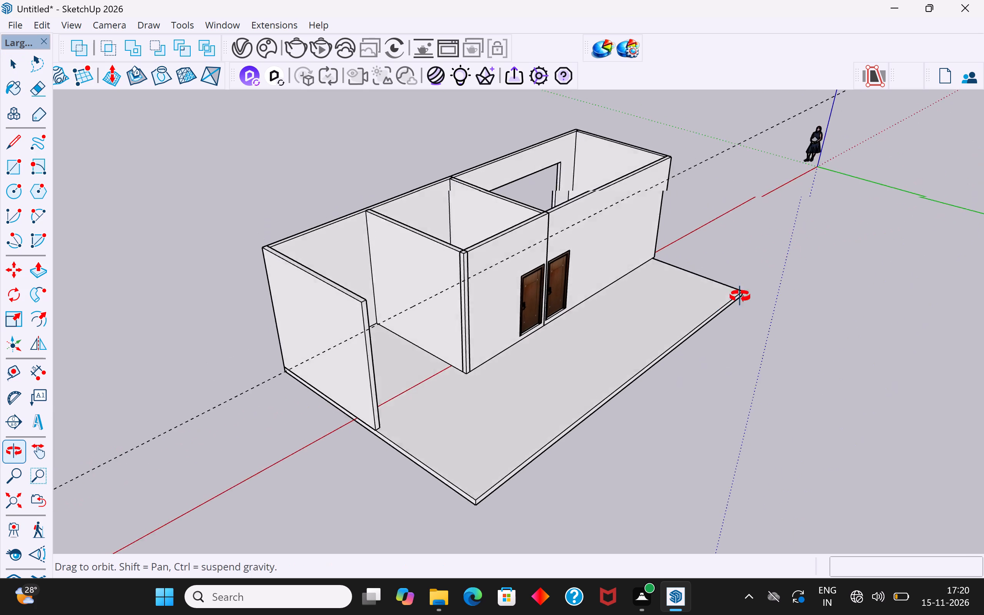
middle_click_drag(740, 296, 631, 276)
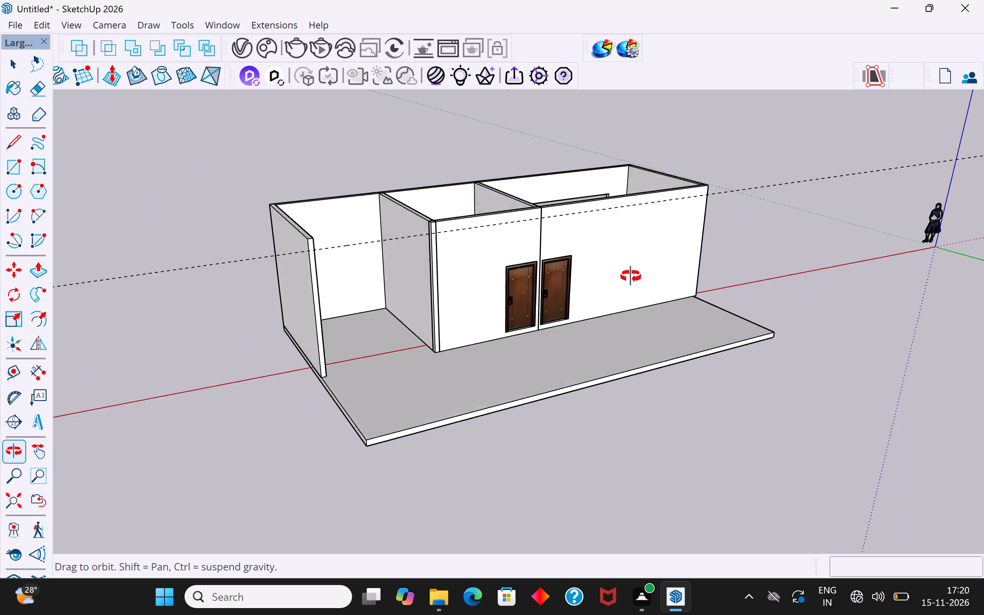
middle_click_drag(631, 276, 631, 296)
left_click(333, 238)
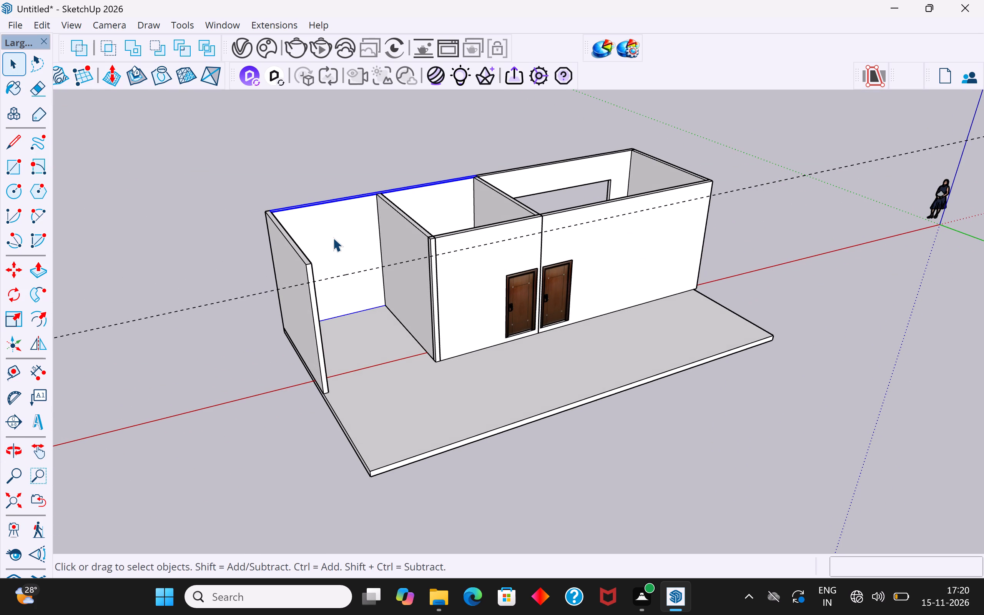
middle_click_drag(372, 253, 823, 421)
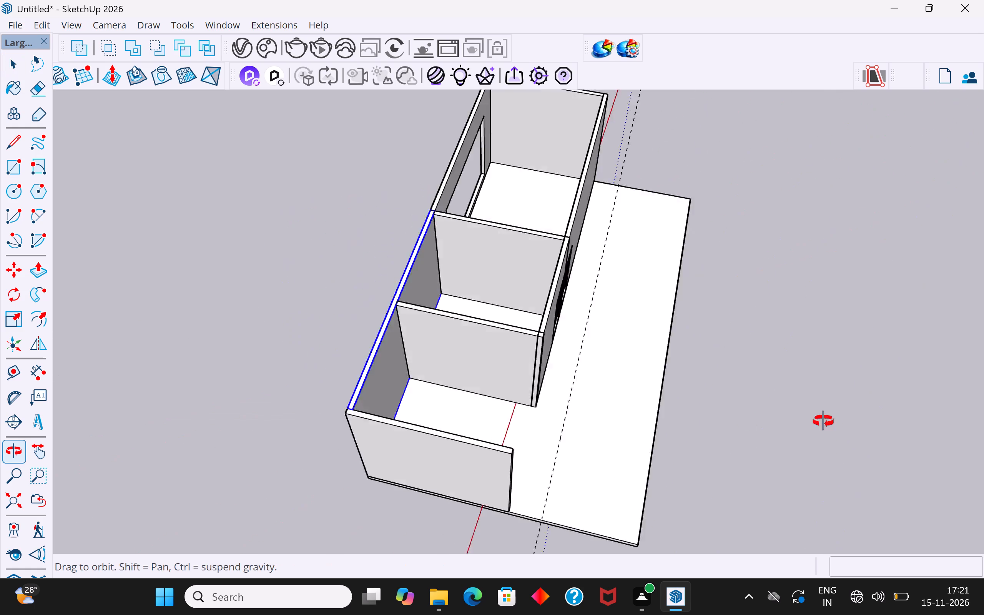
middle_click_drag(823, 421, 317, 333)
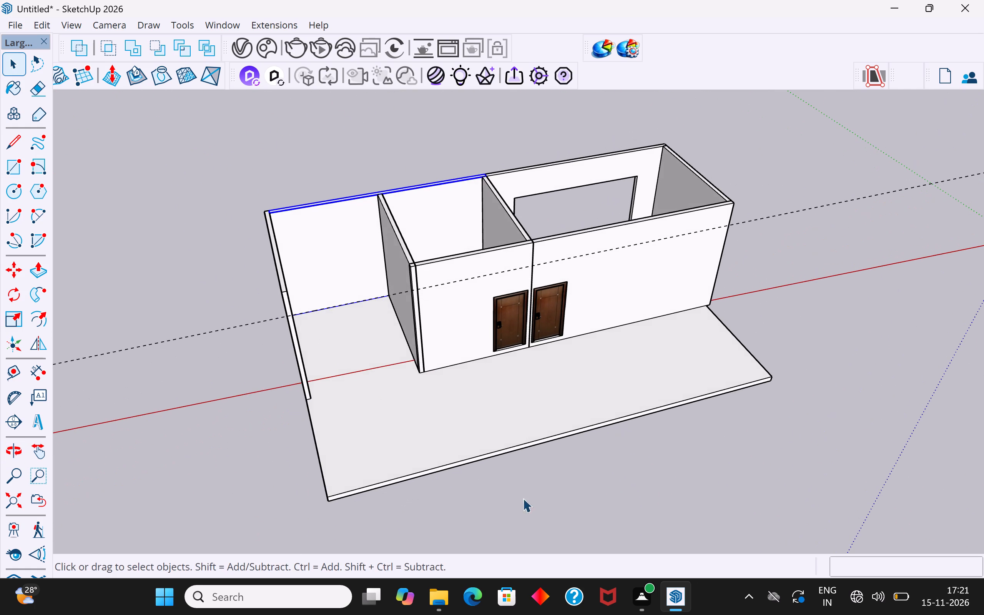
left_click(540, 510)
scroll(426, 359, "down", 3)
scroll(331, 421, "up", 3)
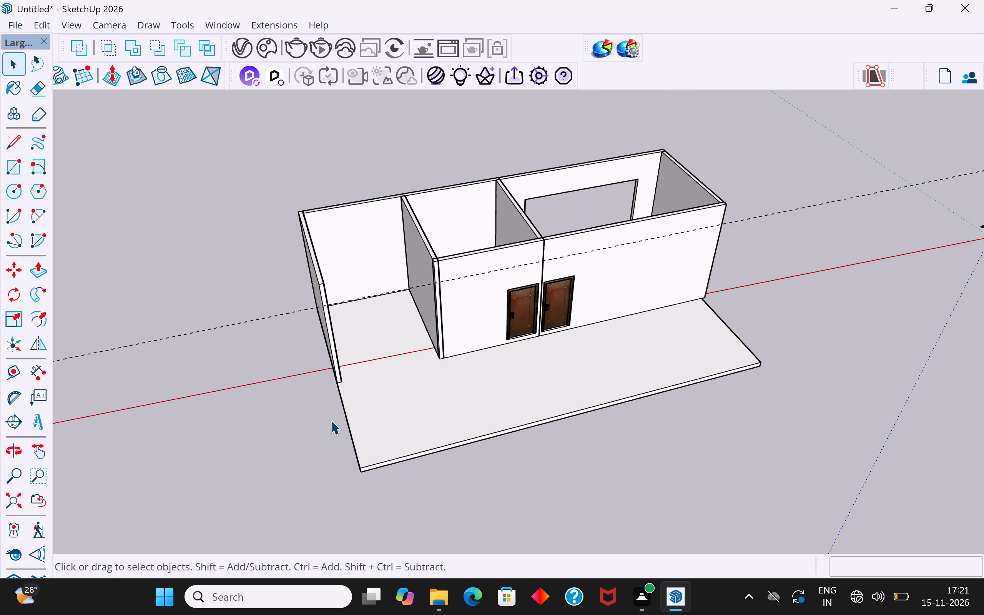
Inside the open bay's end wall group, extend its free end face 11' 2" to the slab's outer edge.
scroll(331, 421, "up", 3)
scroll(349, 344, "up", 5)
left_click(331, 352)
double_click(331, 352)
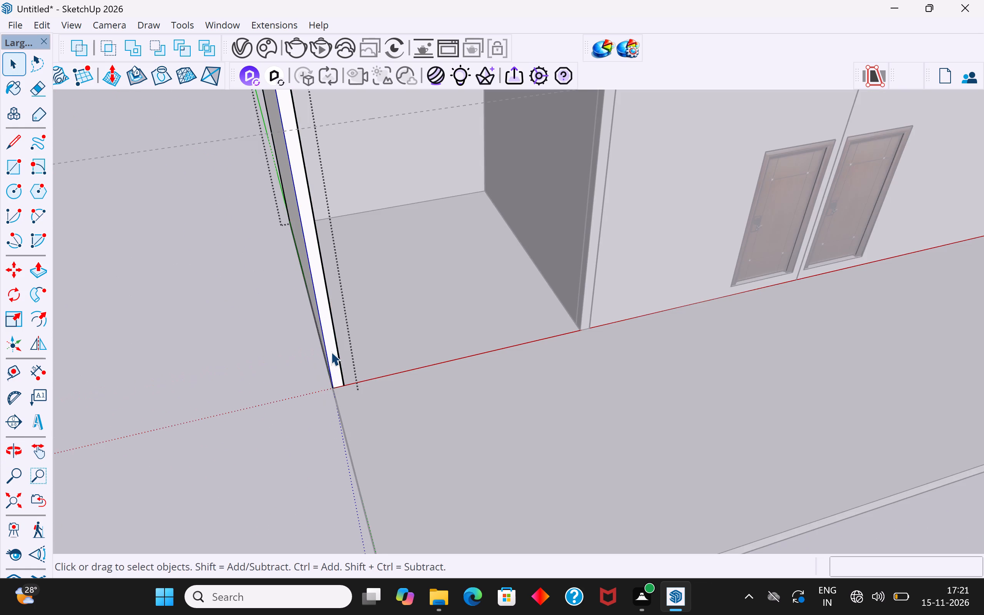
left_click(337, 367)
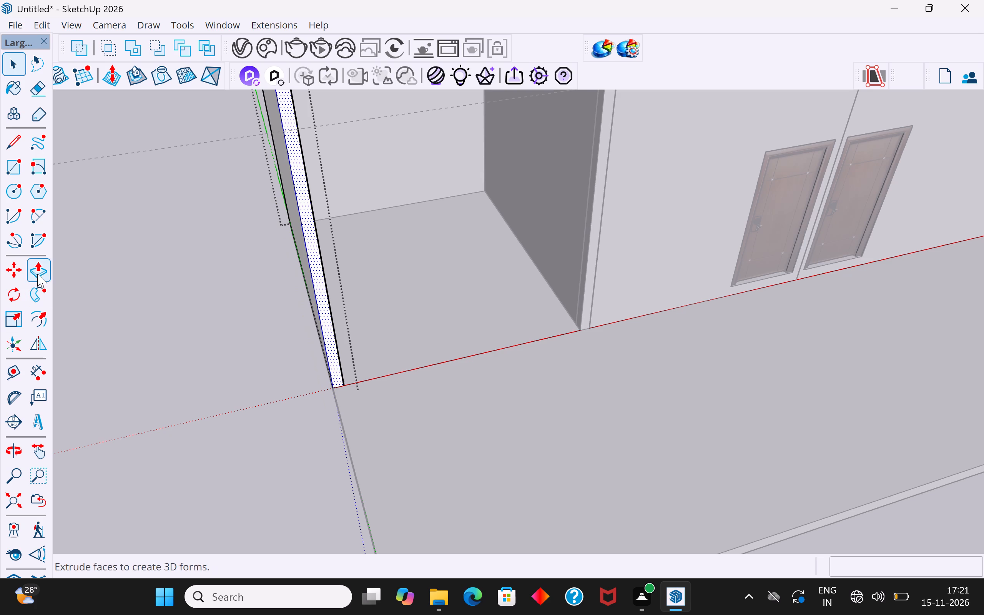
left_click(37, 273)
left_click(332, 387)
scroll(332, 387, "down", 6)
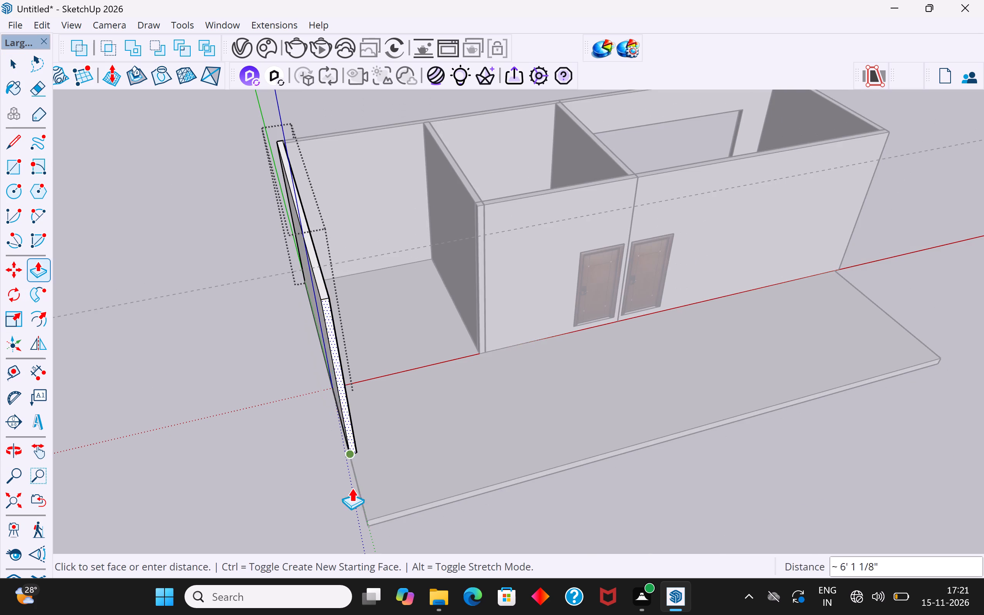
left_click(363, 519)
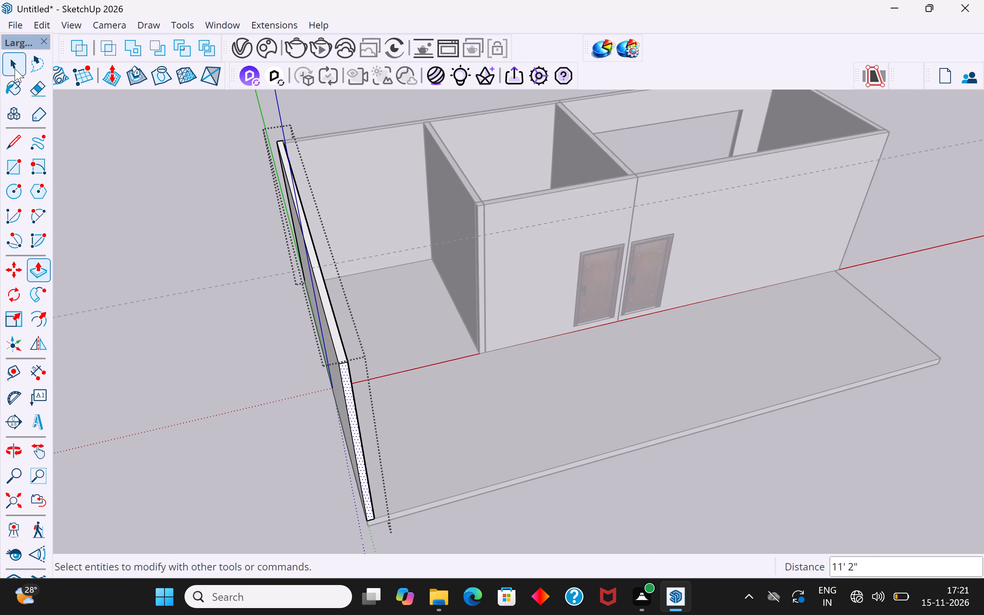
left_click(15, 63)
left_click(152, 204)
Copy the long rear wall behind the two smaller bays 24' across to the outer end of the extended end wall.
left_click(361, 145)
scroll(361, 145, "down", 4)
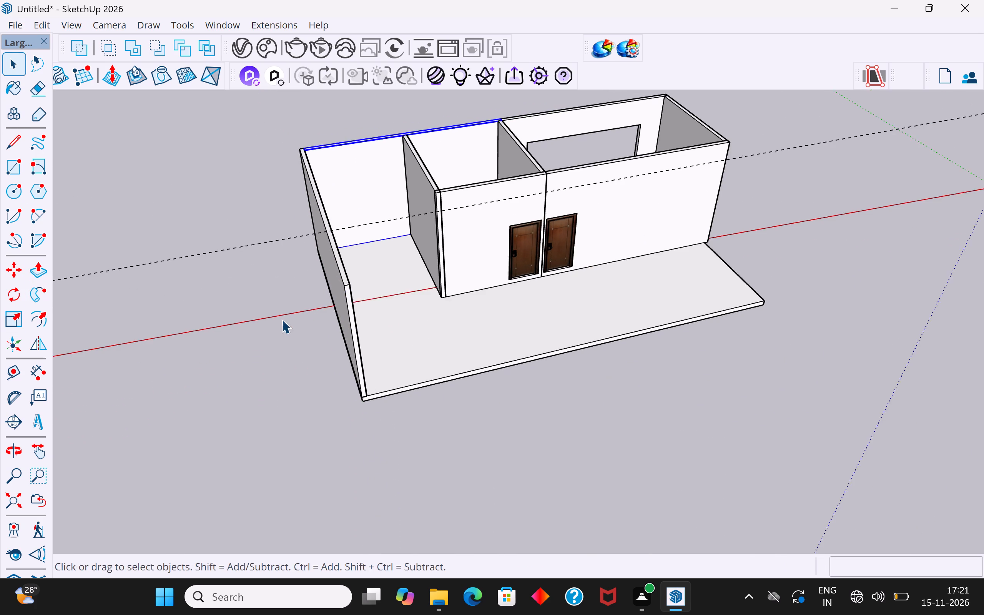
middle_click_drag(292, 349, 674, 335)
middle_click_drag(344, 346, 628, 323)
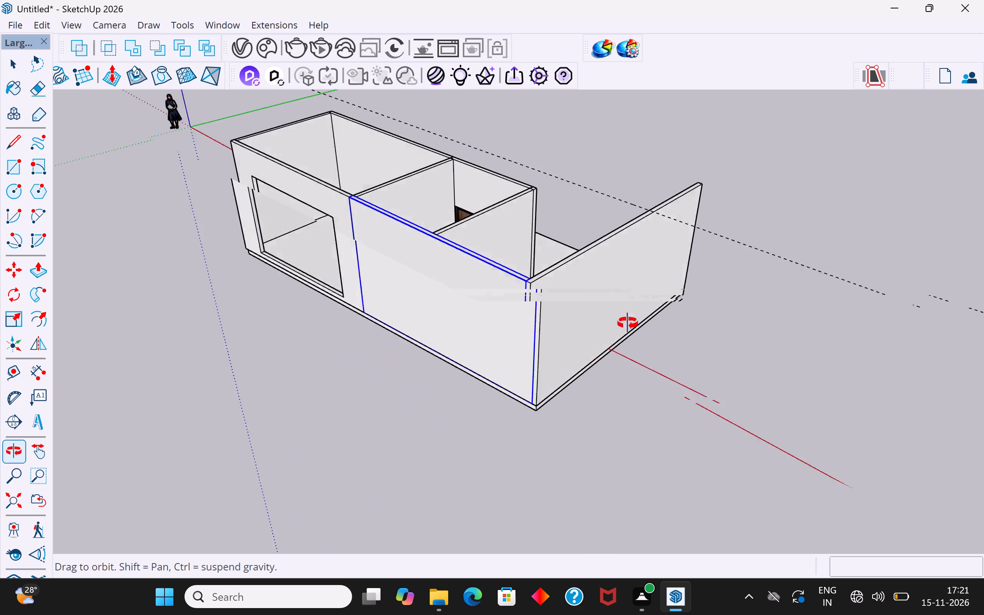
middle_click_drag(628, 323, 489, 357)
scroll(465, 421, "up", 2)
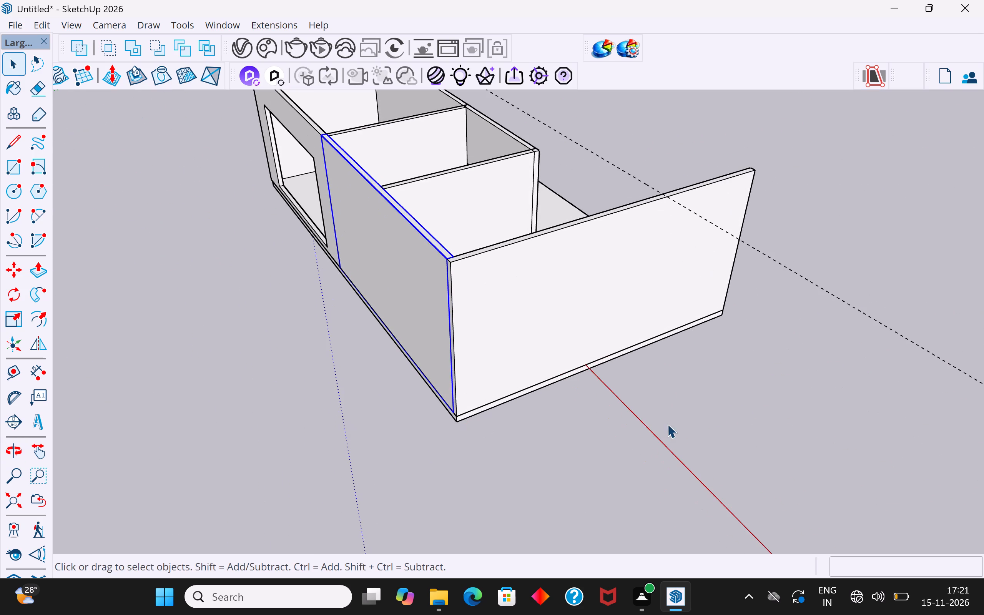
scroll(333, 283, "down", 5)
middle_click_drag(476, 339, 408, 452)
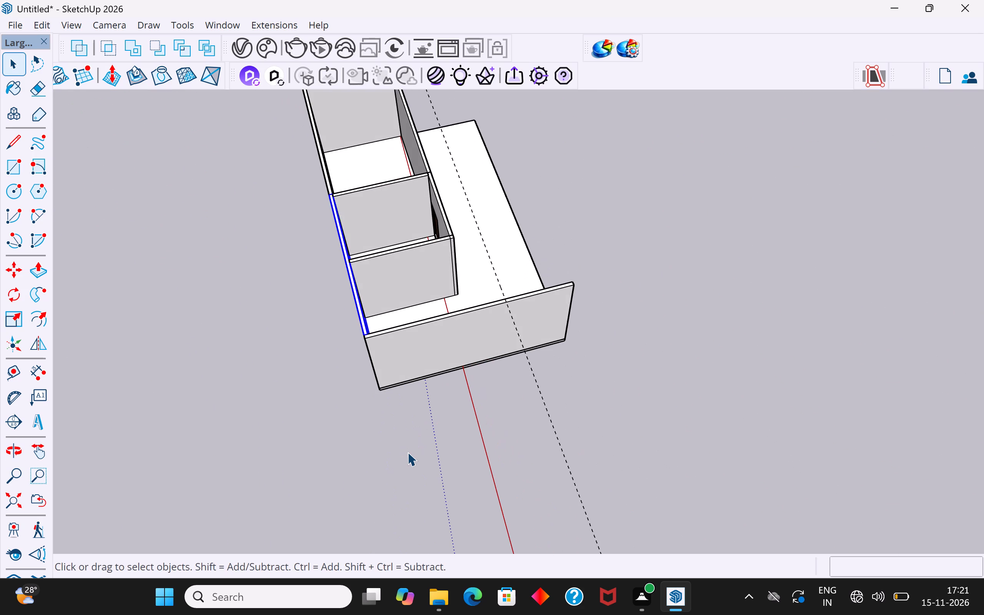
key("m")
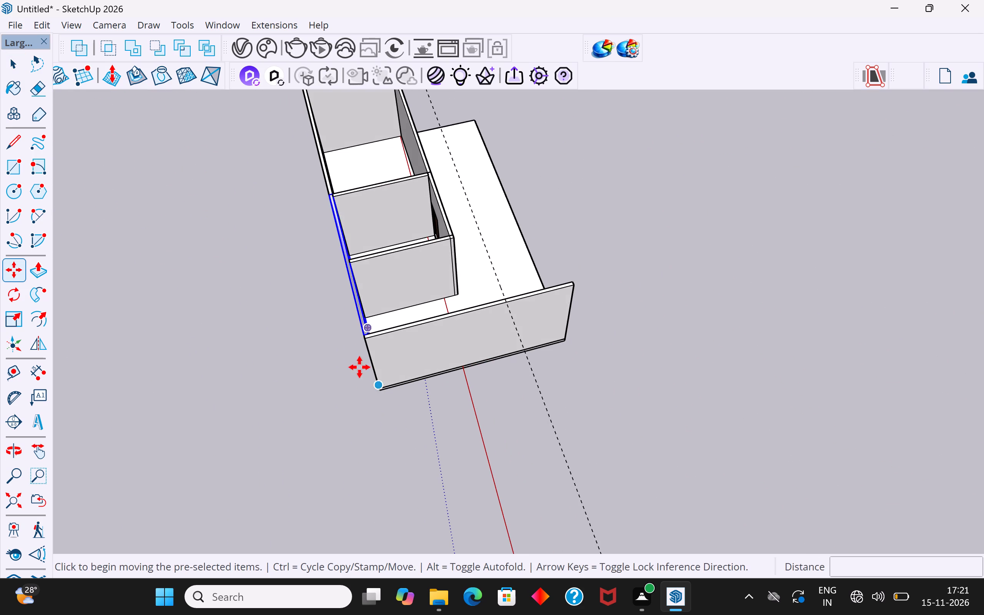
scroll(364, 343, "up", 9)
left_click(362, 322)
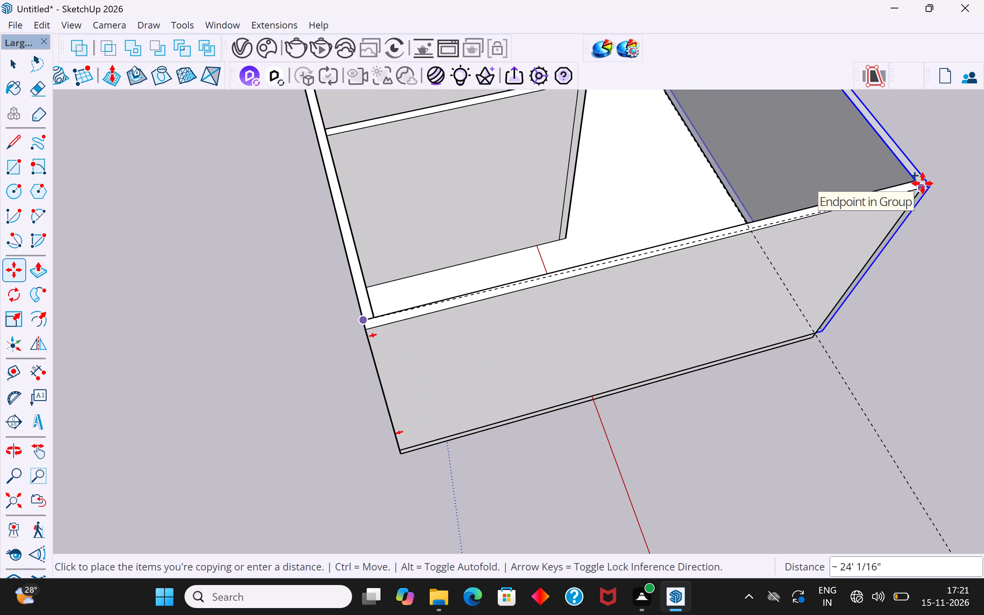
scroll(922, 183, "up", 4)
left_click(906, 180)
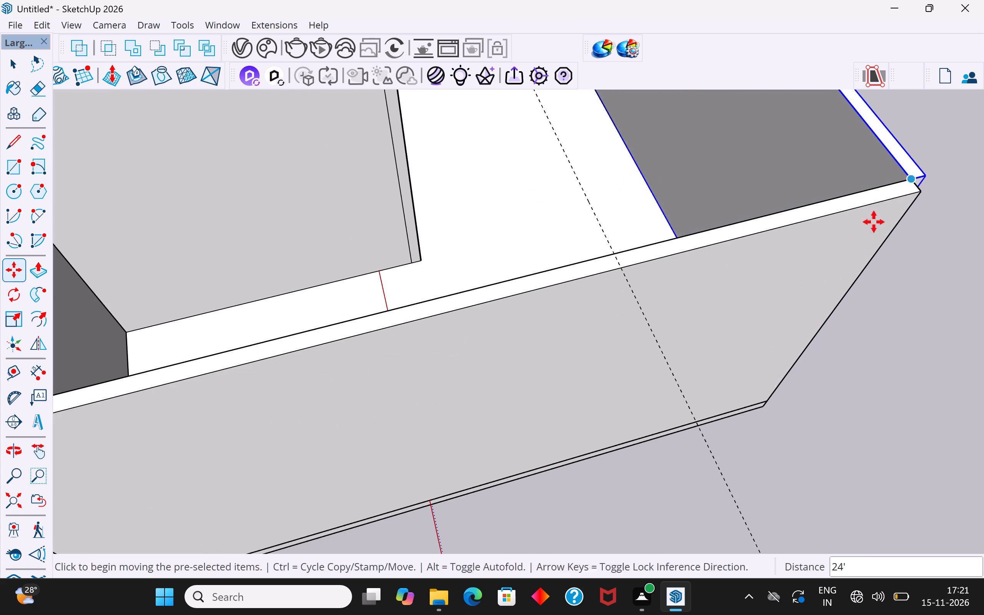
scroll(691, 352, "down", 5)
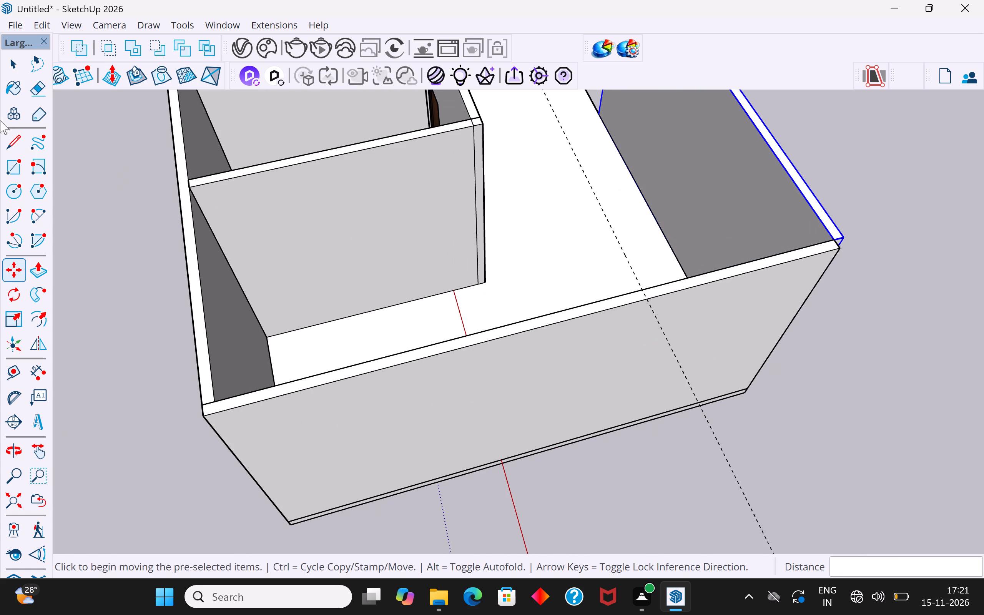
left_click(15, 64)
left_click(113, 304)
Inside the end wall group, extend its end face 5" to finish flush with the copied wall's outer face.
middle_click_drag(847, 397, 527, 301)
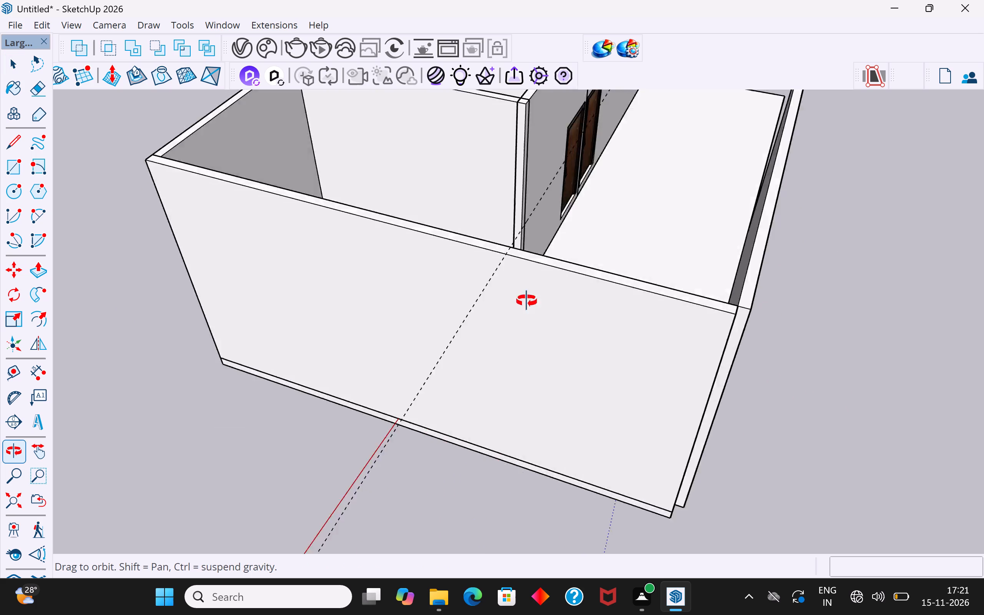
middle_click_drag(527, 301, 401, 267)
scroll(420, 244, "down", 3)
scroll(451, 479, "up", 4)
middle_click_drag(446, 453, 485, 378)
scroll(481, 302, "up", 4)
left_click(474, 304)
double_click(472, 314)
left_click(476, 334)
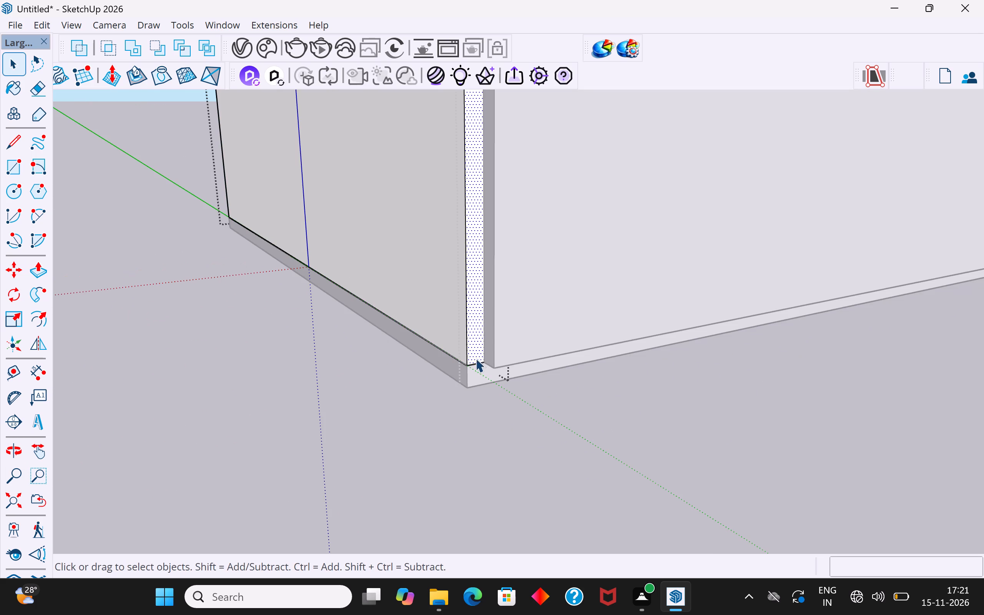
left_click(40, 271)
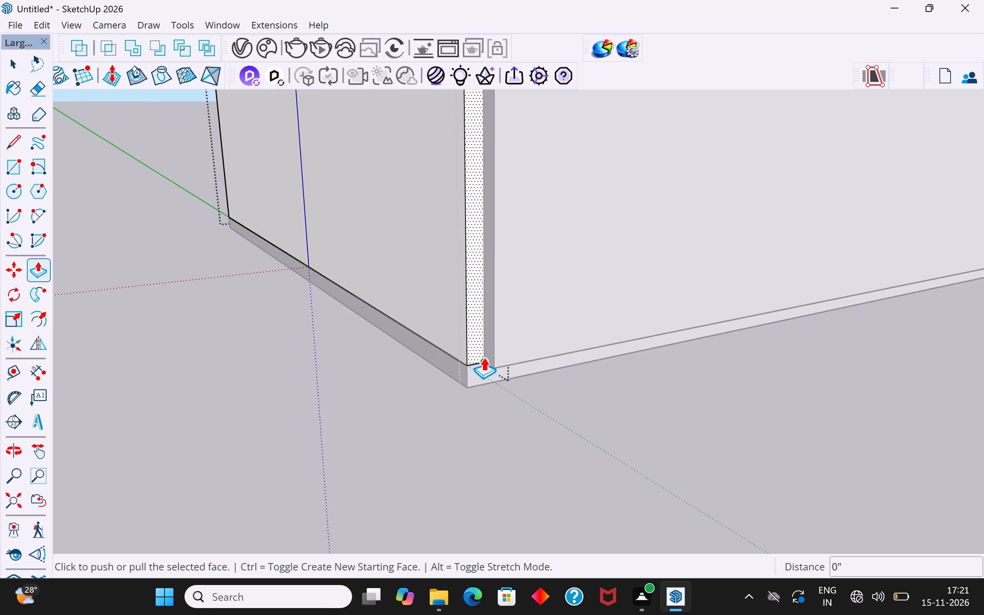
left_click(484, 357)
left_click(492, 364)
left_click(7, 63)
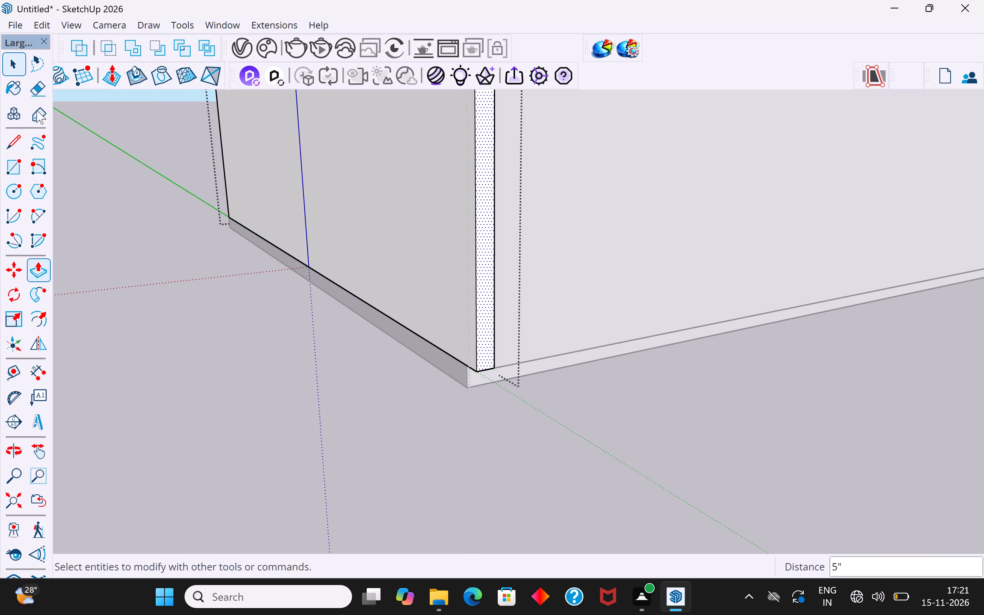
left_click(178, 319)
Inside the floor slab group, extend its outer long side face 5" to line up with the end wall's outer corner.
middle_click_drag(493, 367, 530, 239)
scroll(529, 255, "up", 4)
left_click(529, 255)
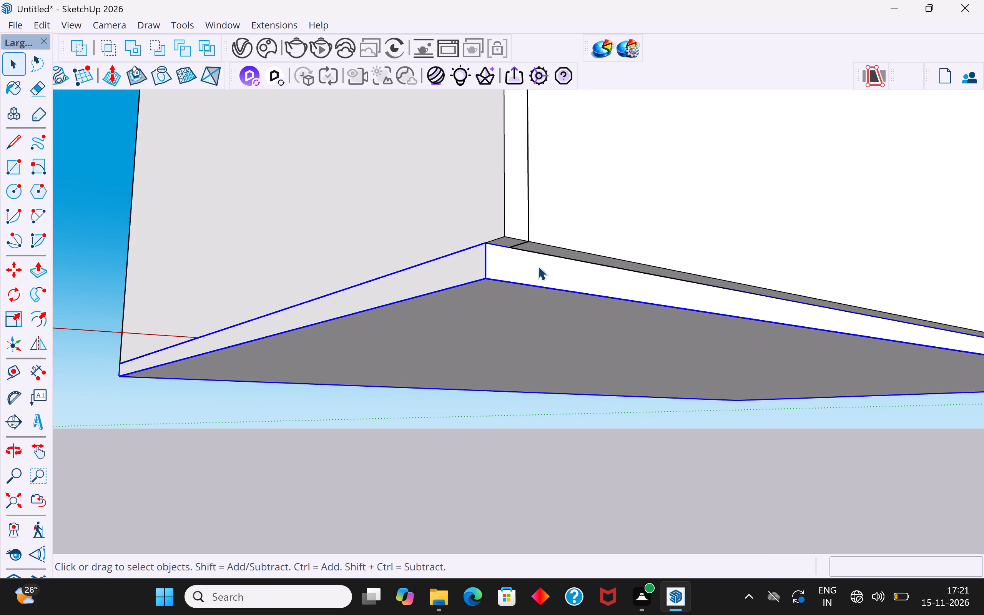
double_click(538, 266)
left_click(557, 269)
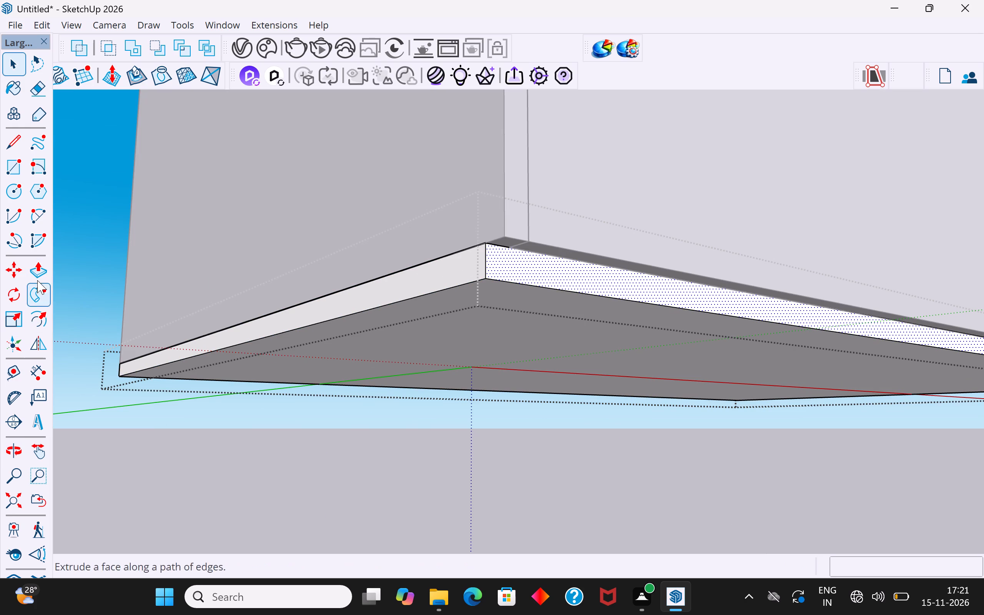
left_click(35, 274)
left_click(561, 276)
left_click(527, 235)
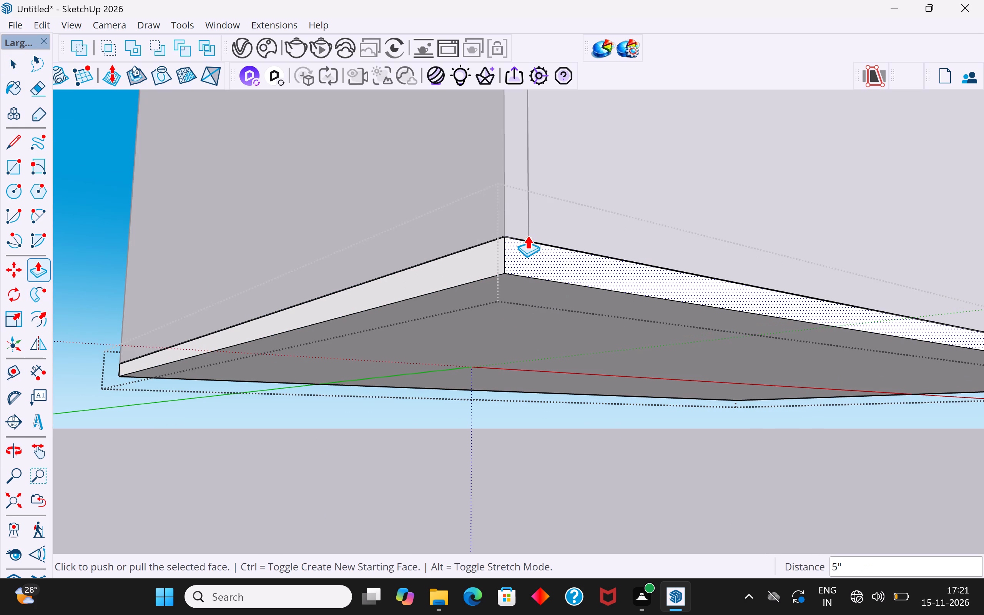
scroll(408, 399, "down", 12)
middle_click_drag(599, 333, 186, 613)
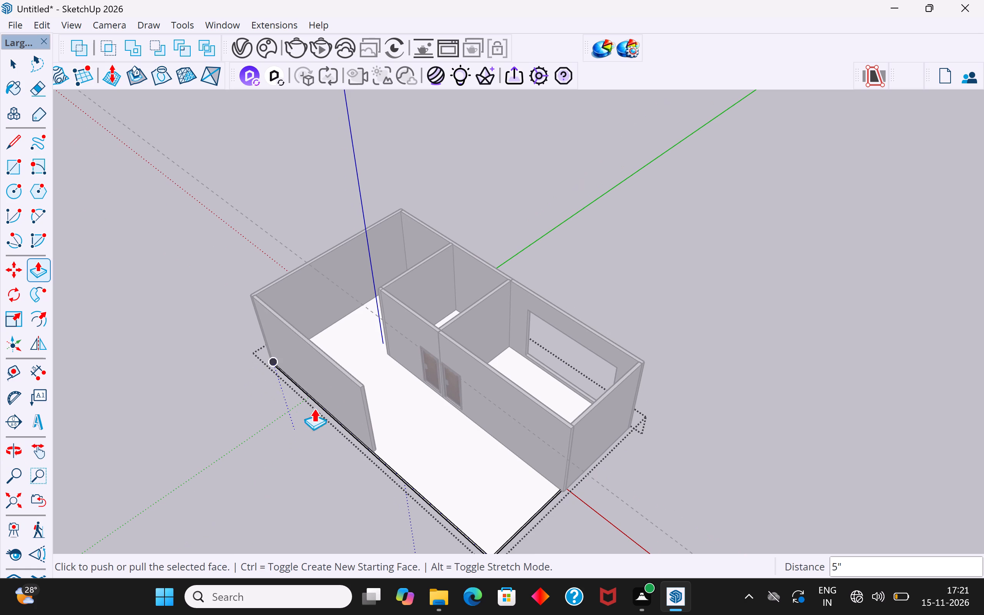
scroll(340, 370, "up", 2)
left_click(15, 70)
left_click(117, 315)
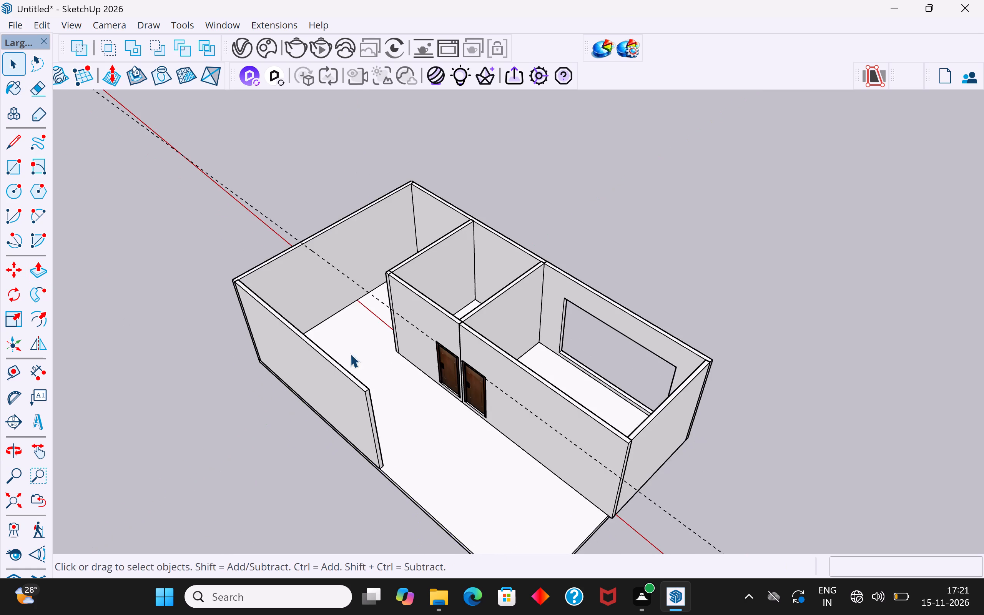
Delete all guide lines from the model.
middle_click_drag(350, 354, 226, 378)
scroll(356, 249, "up", 5)
scroll(442, 280, "up", 3)
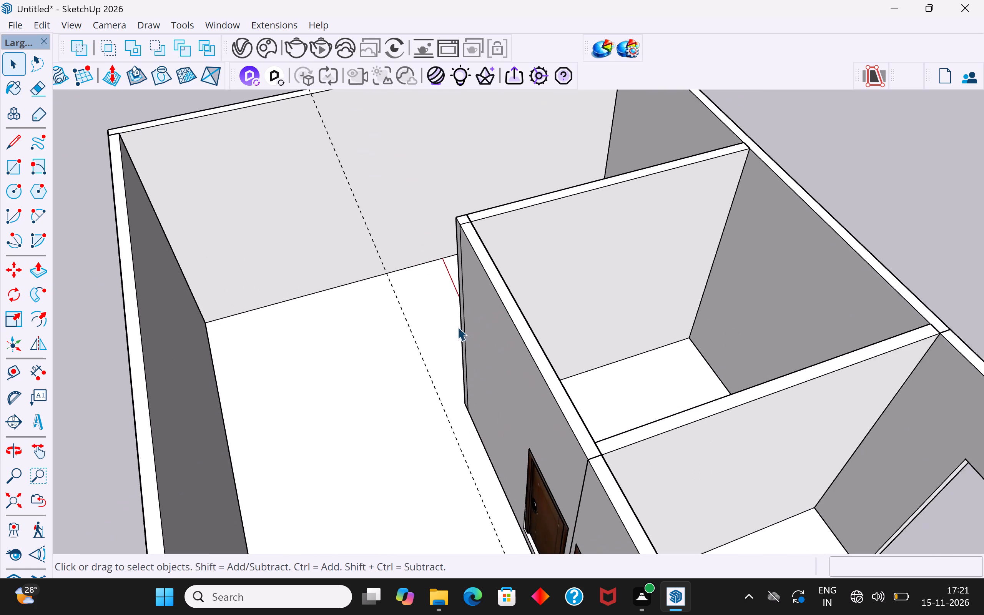
middle_click_drag(486, 374, 747, 486)
scroll(372, 363, "down", 9)
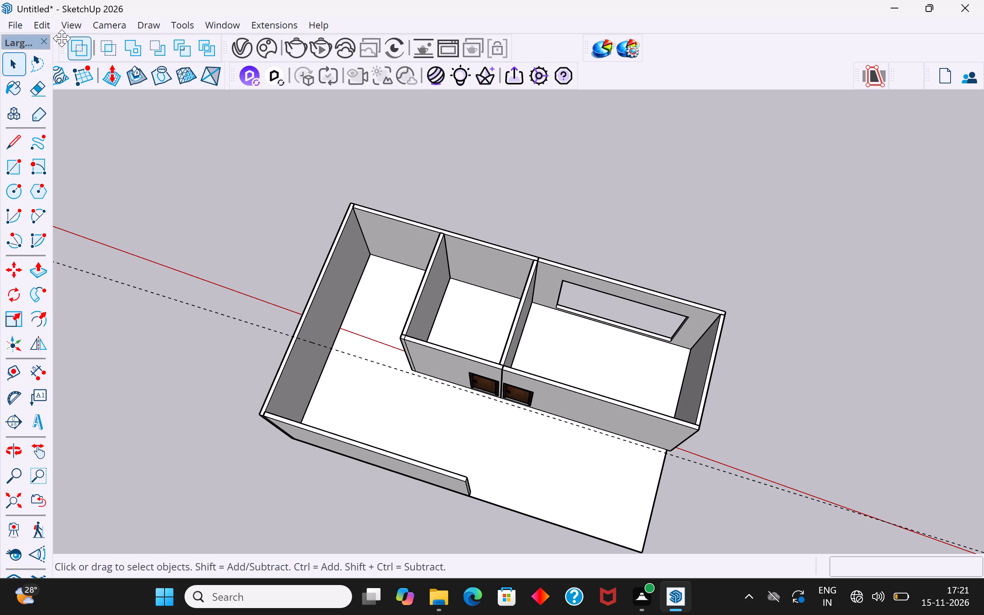
left_click(38, 22)
left_click(93, 187)
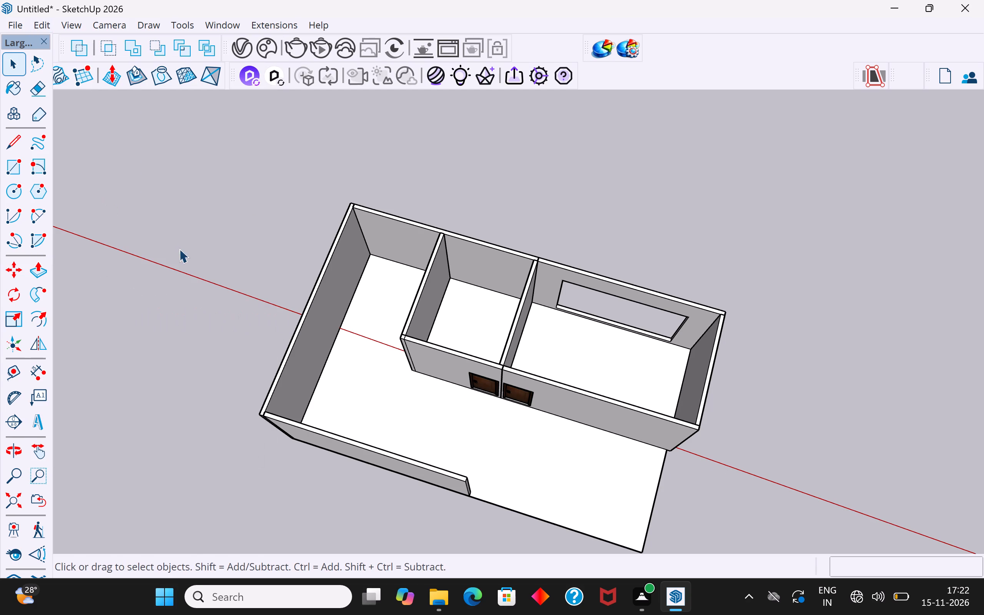
left_click(179, 249)
Place a guide line 12' out from the base of the door wall, parallel to it along the slab's outer side.
scroll(529, 353, "down", 1)
middle_click_drag(529, 353, 177, 125)
scroll(139, 393, "down", 5)
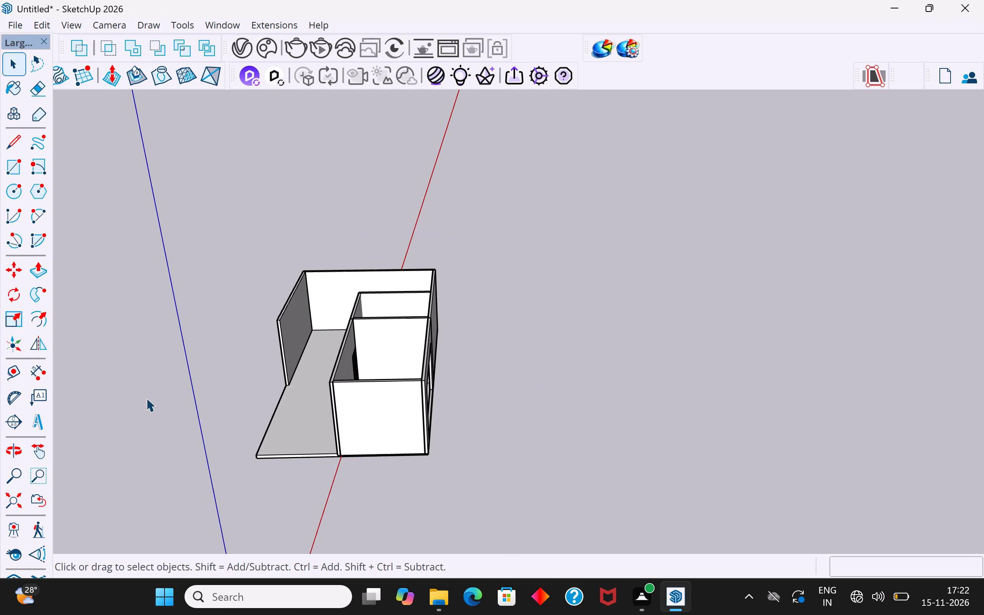
middle_click_drag(380, 470, 563, 440)
scroll(281, 464, "up", 2)
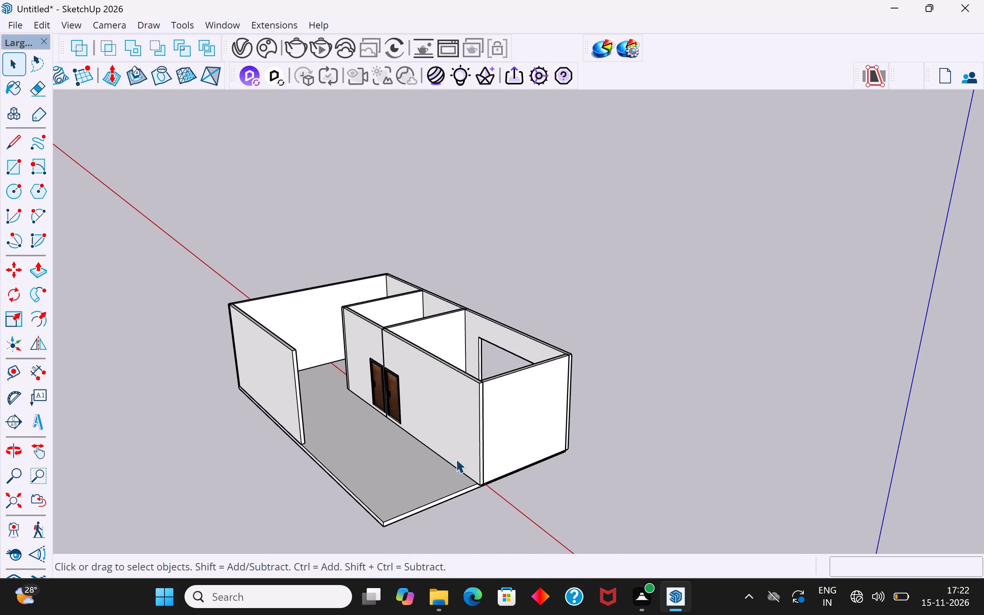
middle_click_drag(456, 459, 414, 467)
left_click(17, 373)
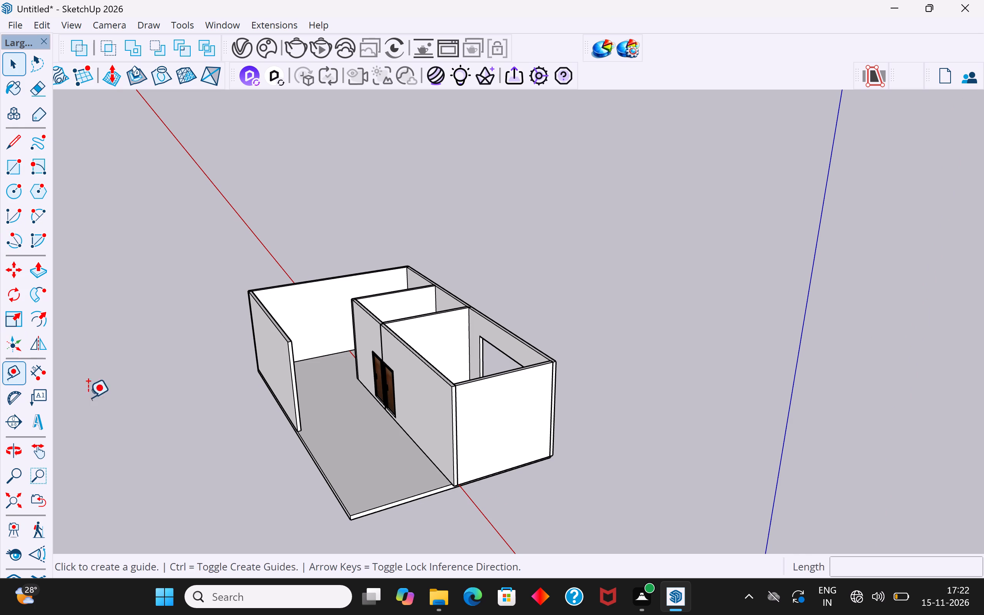
left_click(433, 462)
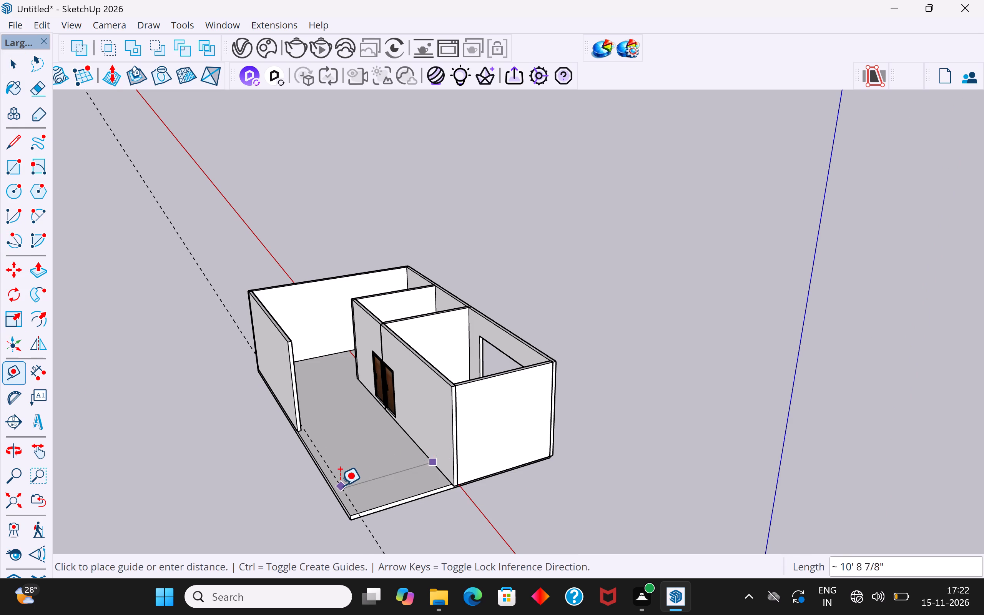
scroll(333, 488, "down", 2)
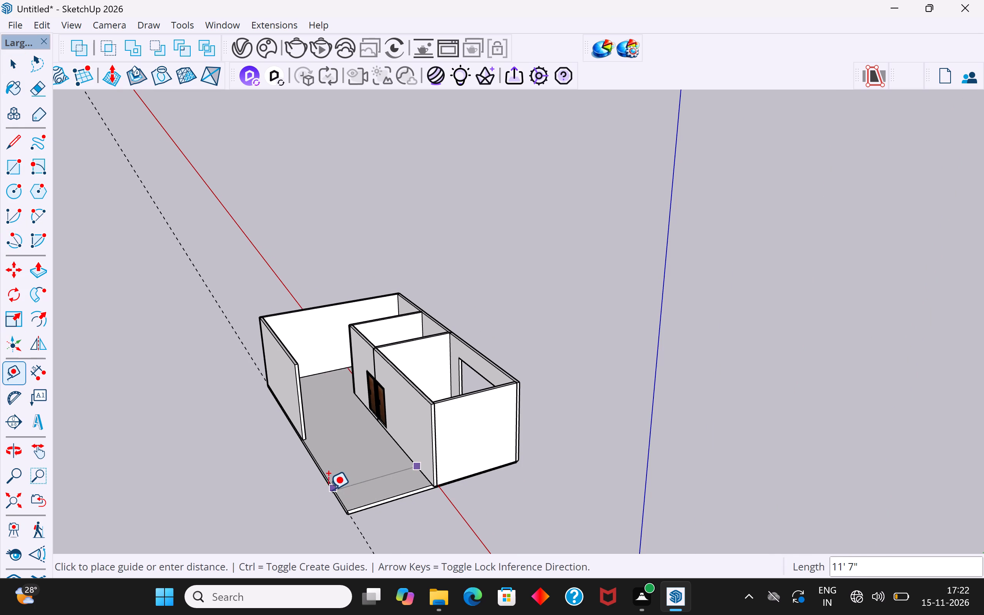
type("12'")
key("Return")
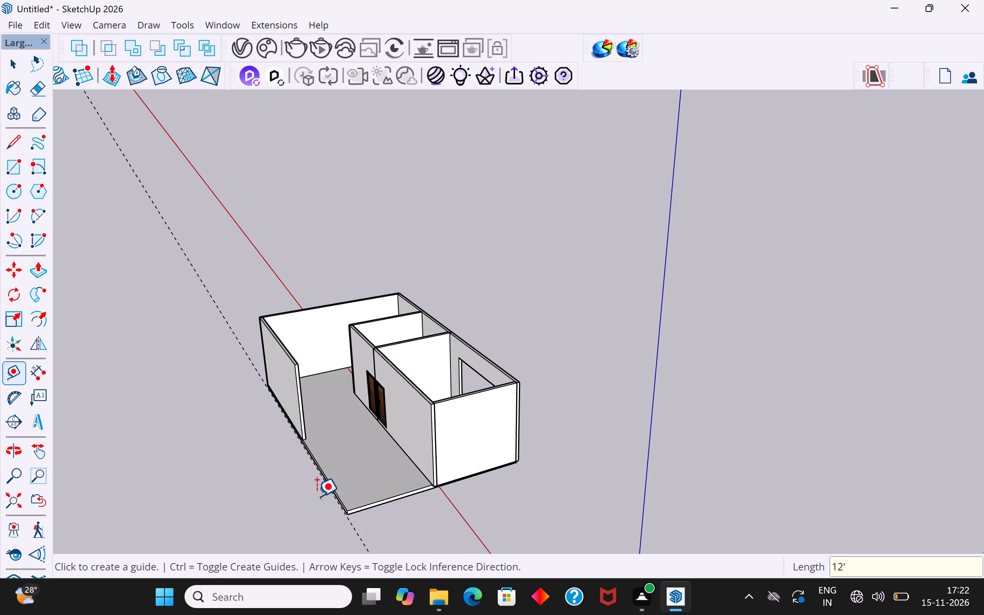
left_click(12, 72)
left_click(115, 376)
Inside the floor slab group, extend its outer long side face to the 12' guide line.
scroll(307, 398, "down", 4)
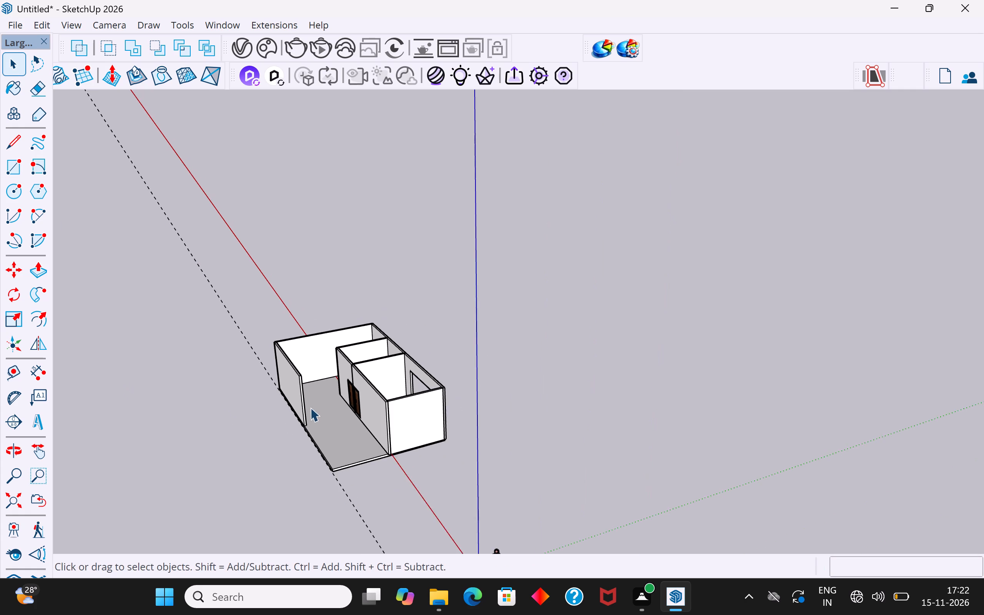
scroll(349, 555, "up", 20)
scroll(349, 555, "up", 6)
middle_click_drag(385, 424, 424, 382)
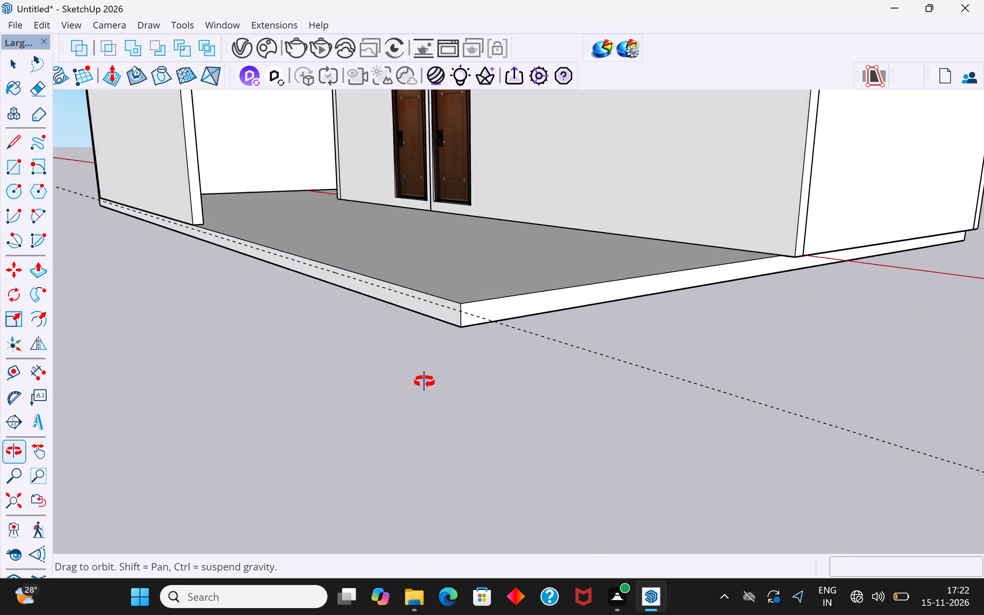
middle_click_drag(424, 382, 415, 450)
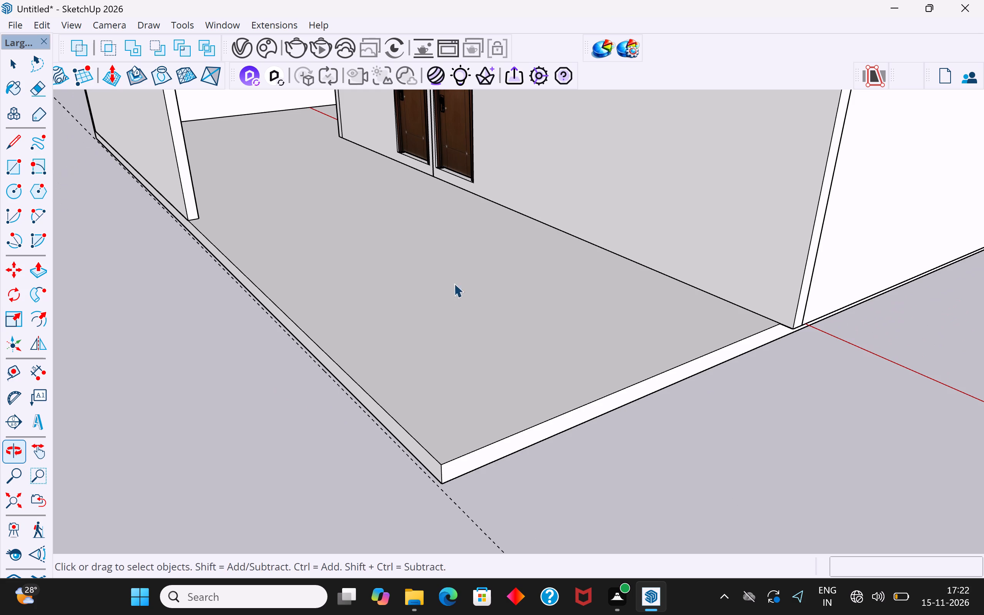
scroll(465, 228, "down", 4)
middle_click_drag(405, 422, 338, 462)
scroll(397, 430, "up", 1)
scroll(346, 422, "up", 9)
middle_click_drag(339, 404, 362, 388)
scroll(339, 402, "up", 1)
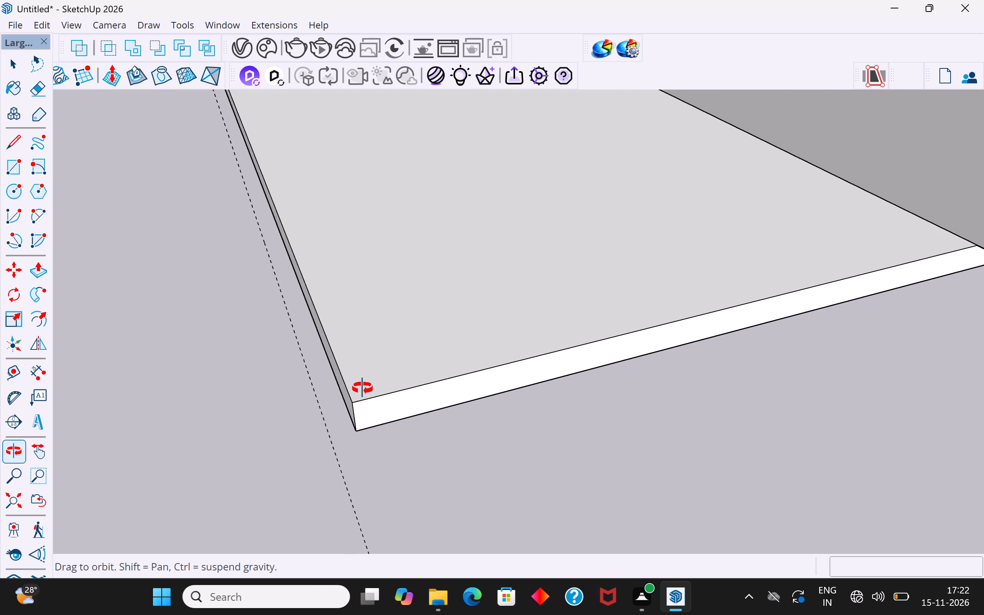
middle_click_drag(362, 388, 381, 376)
scroll(351, 412, "up", 5)
double_click(371, 390)
left_click(369, 384)
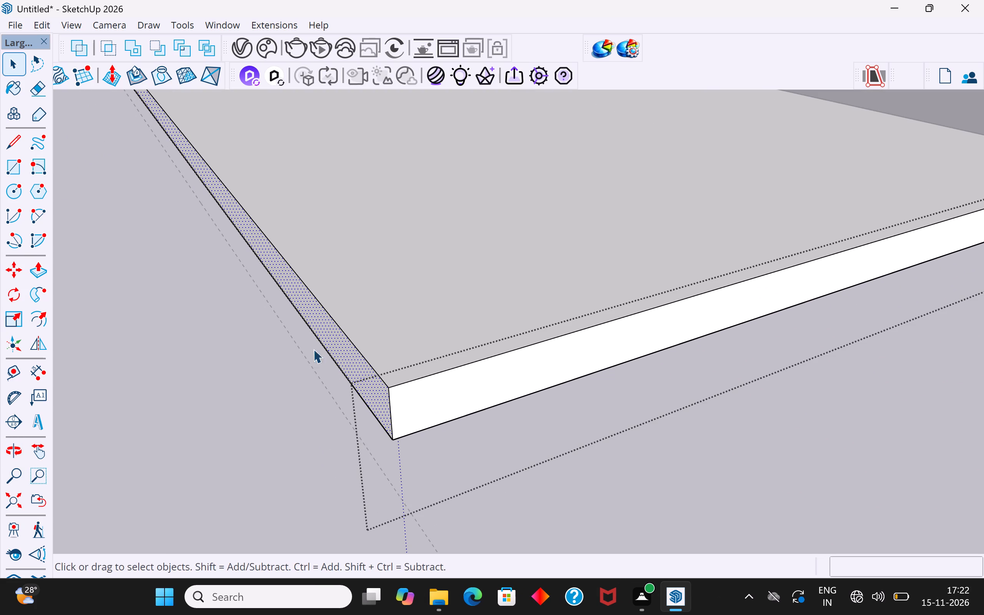
left_click(33, 272)
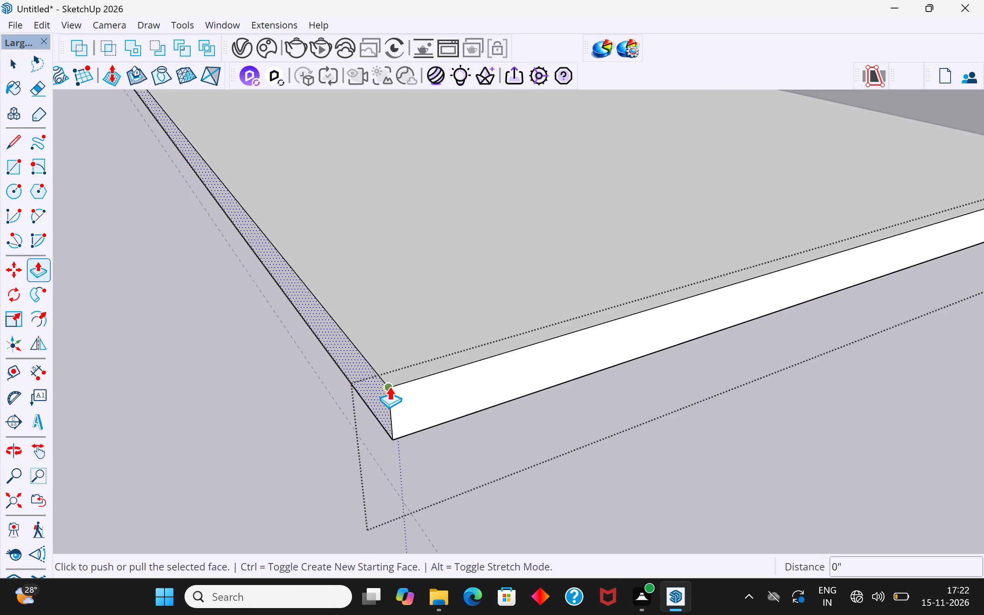
left_click(389, 386)
left_click(350, 422)
left_click(13, 62)
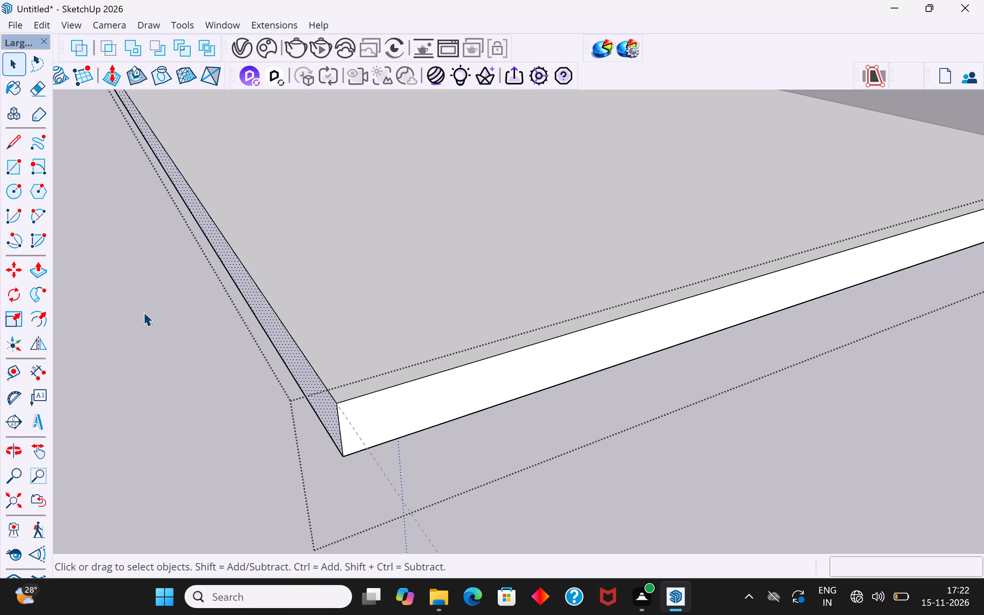
left_click(153, 338)
Inside the end wall group, extend its free end face 5" to the slab's outer edge.
scroll(506, 395, "down", 16)
middle_click_drag(421, 409, 712, 410)
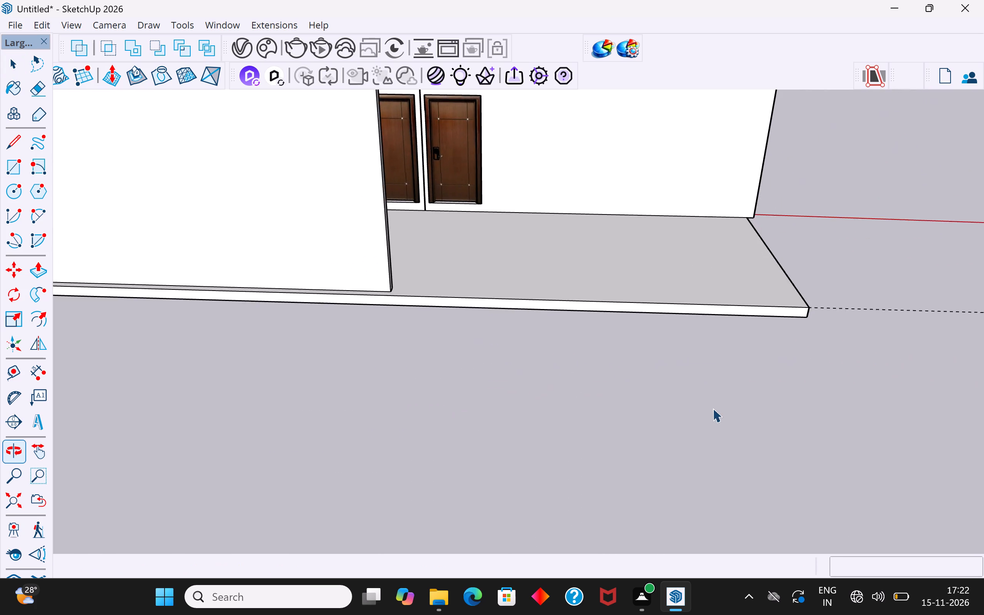
scroll(722, 369, "down", 6)
middle_click_drag(299, 372, 550, 449)
scroll(437, 289, "down", 3)
scroll(436, 388, "up", 4)
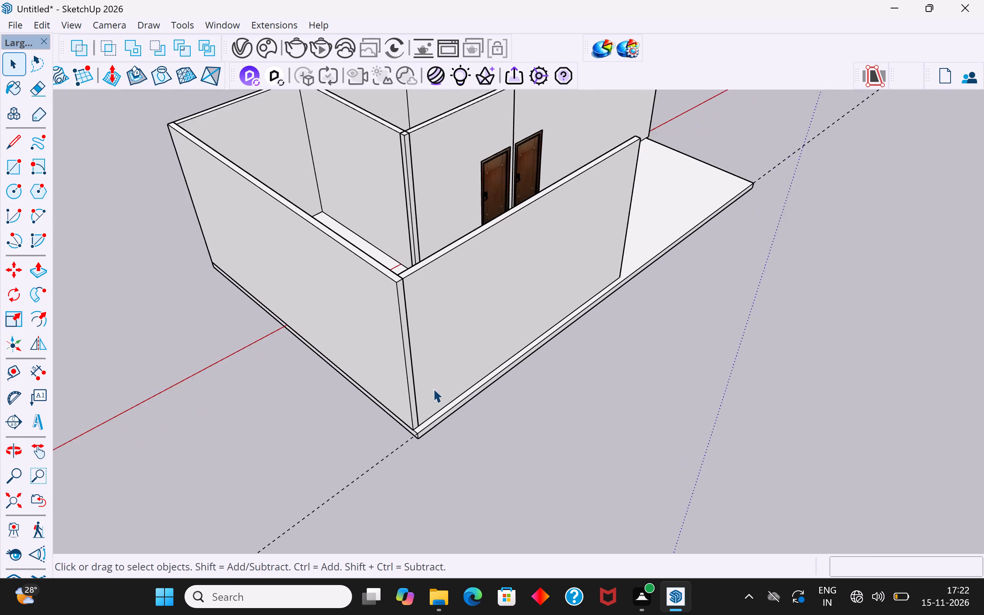
scroll(433, 389, "up", 8)
left_click_drag(416, 412, 412, 412)
double_click(410, 404)
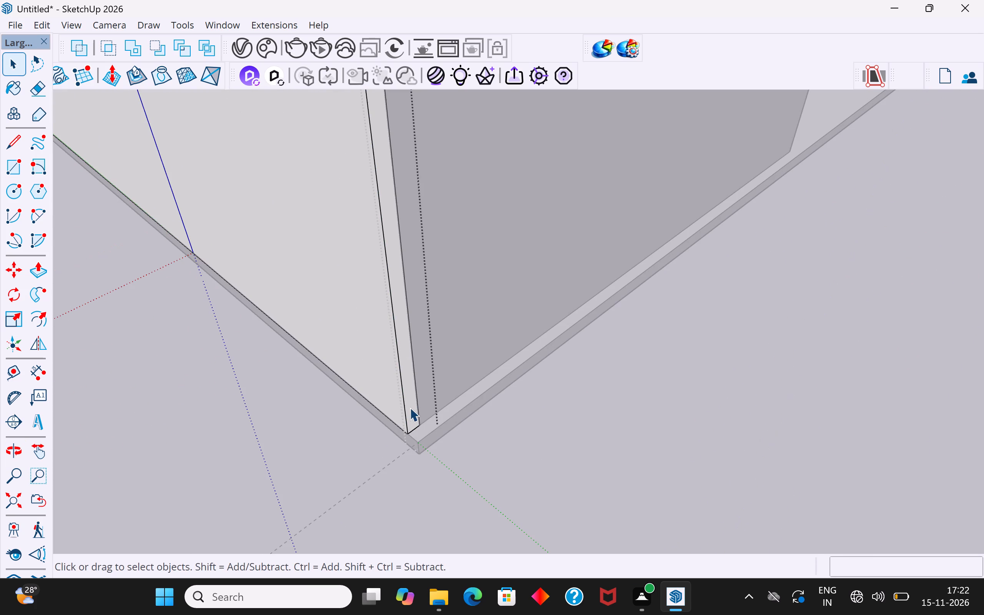
left_click(410, 406)
left_click(33, 263)
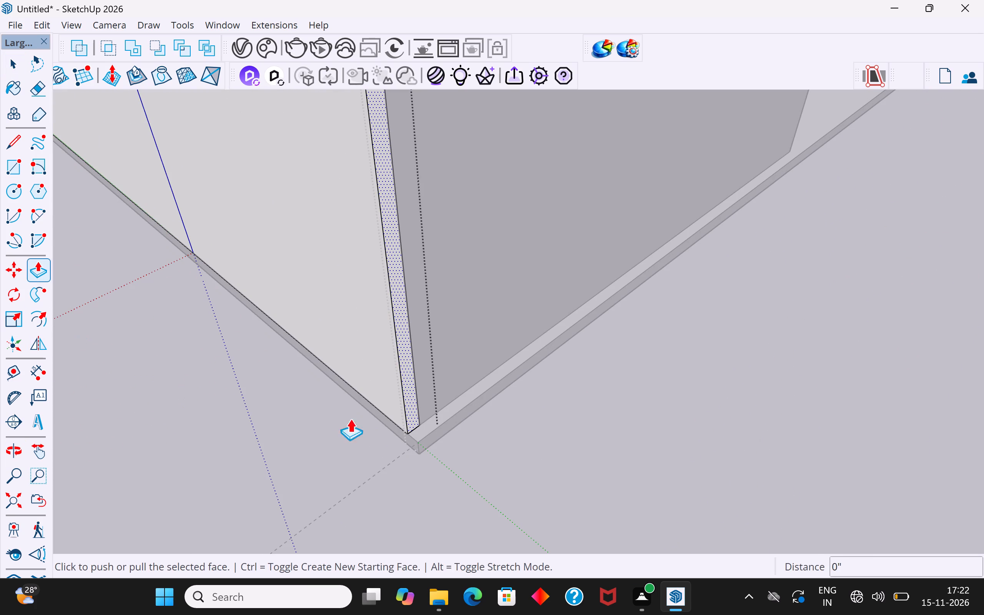
left_click(406, 429)
left_click(413, 447)
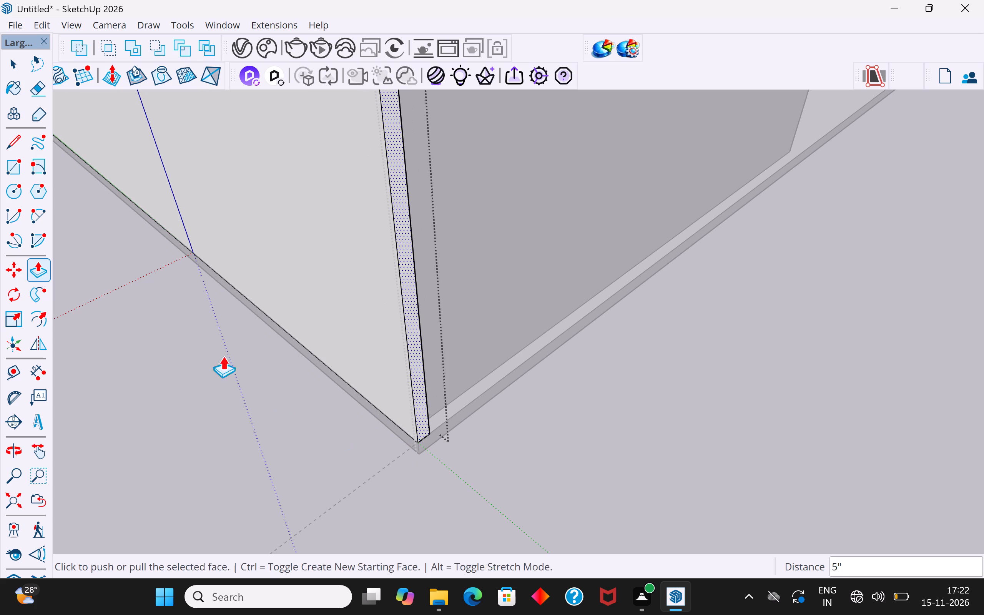
left_click(13, 66)
left_click(504, 313)
Inside the copied outer wall group, move its outer face and edges about 8 1/4" from the lower corner to the slab's bottom outer edge.
middle_click_drag(600, 469, 569, 460)
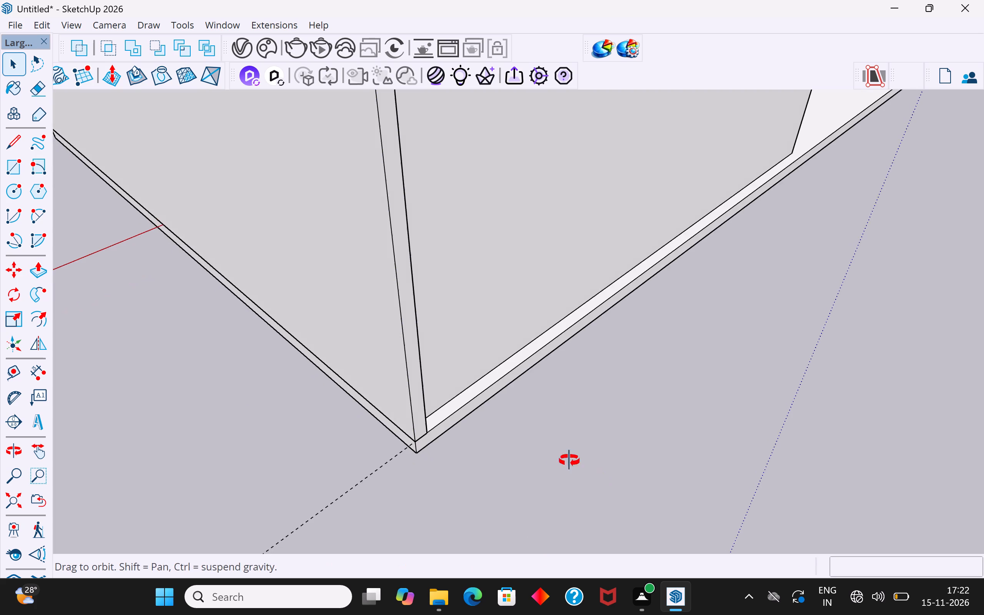
middle_click_drag(569, 460, 340, 449)
double_click(379, 222)
double_click(344, 260)
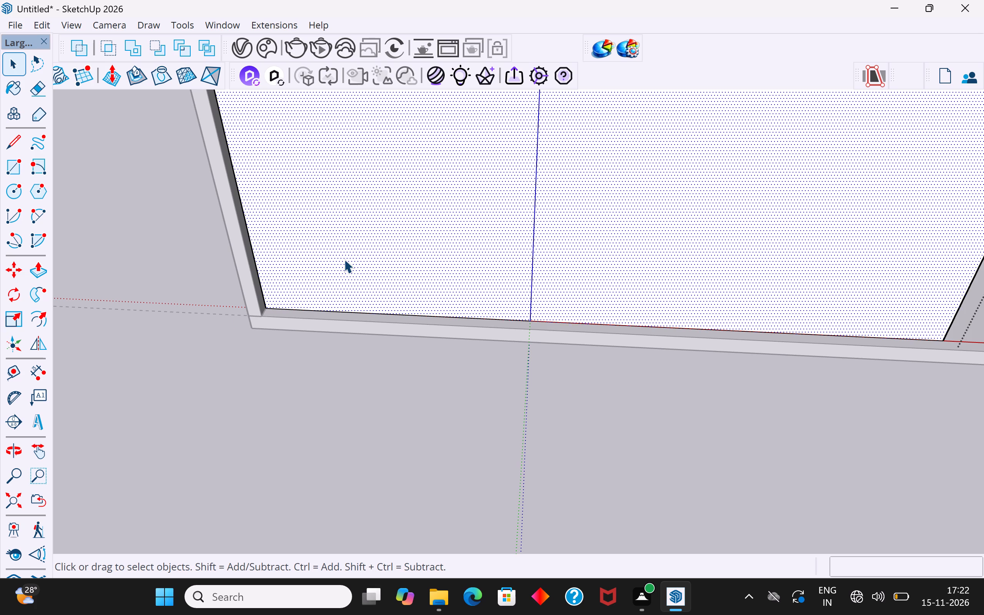
scroll(281, 287, "up", 7)
key("m")
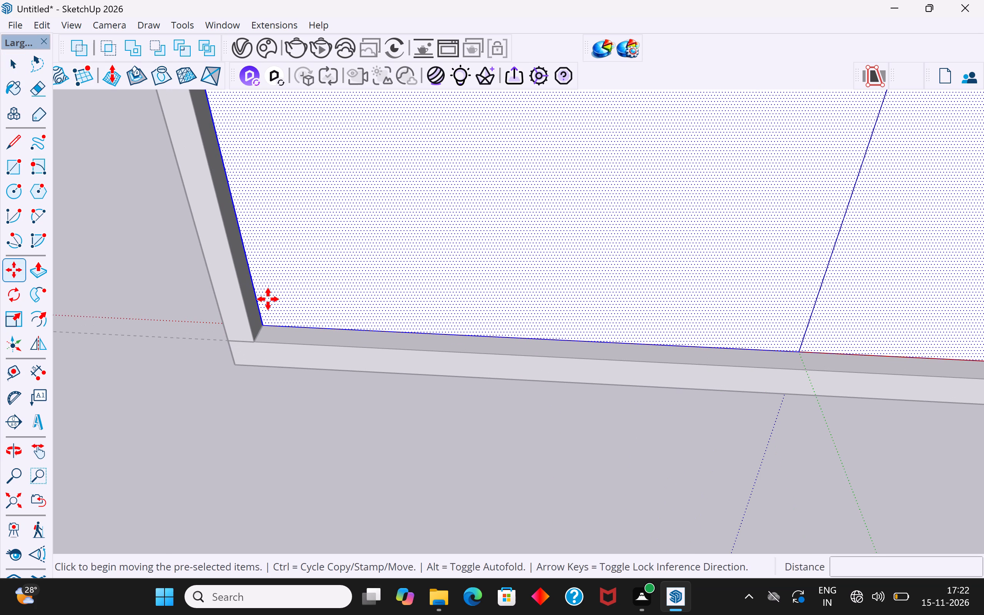
key("Return")
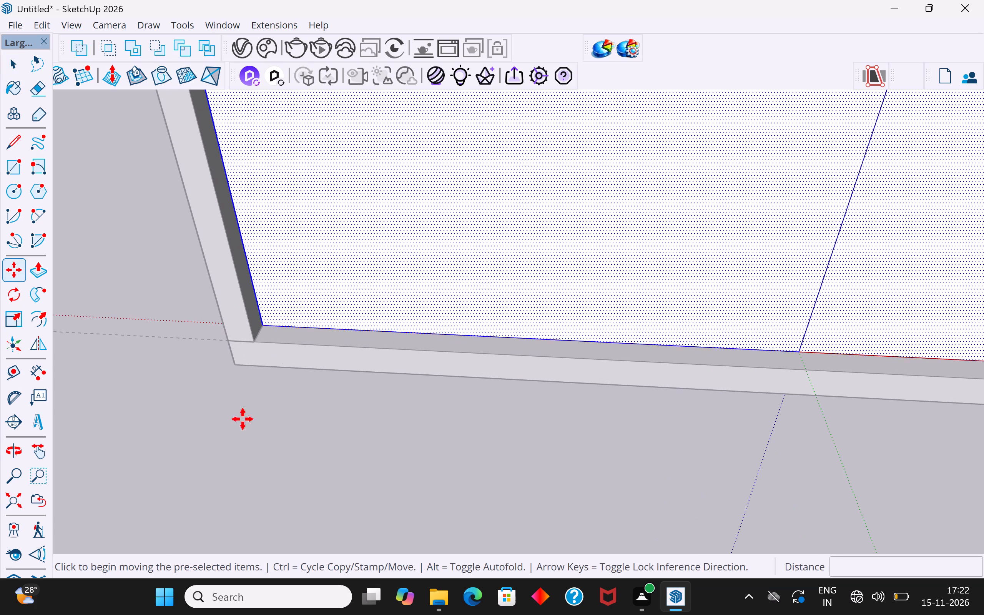
scroll(288, 306, "up", 9)
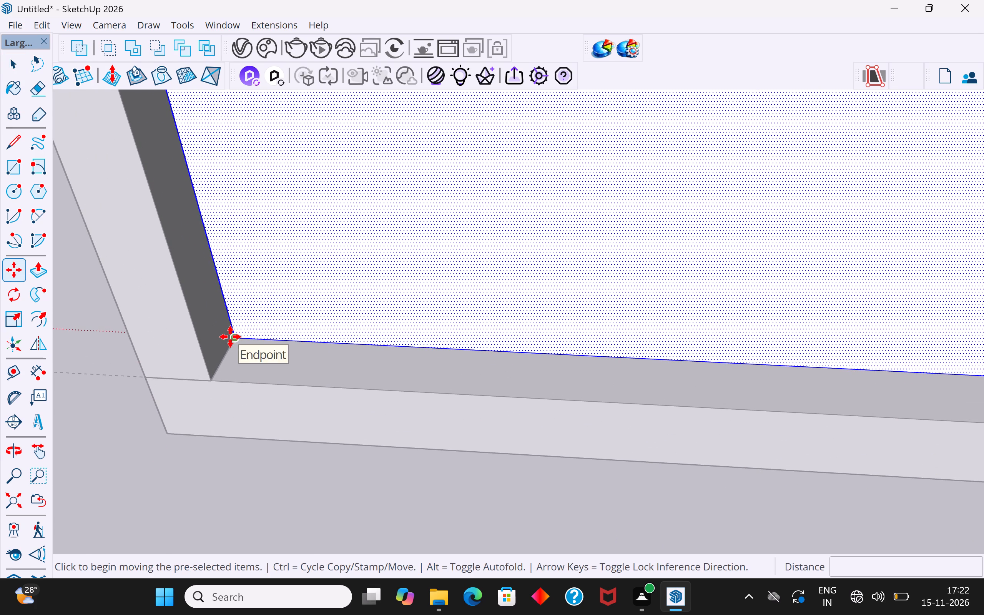
left_click(230, 337)
left_click(196, 436)
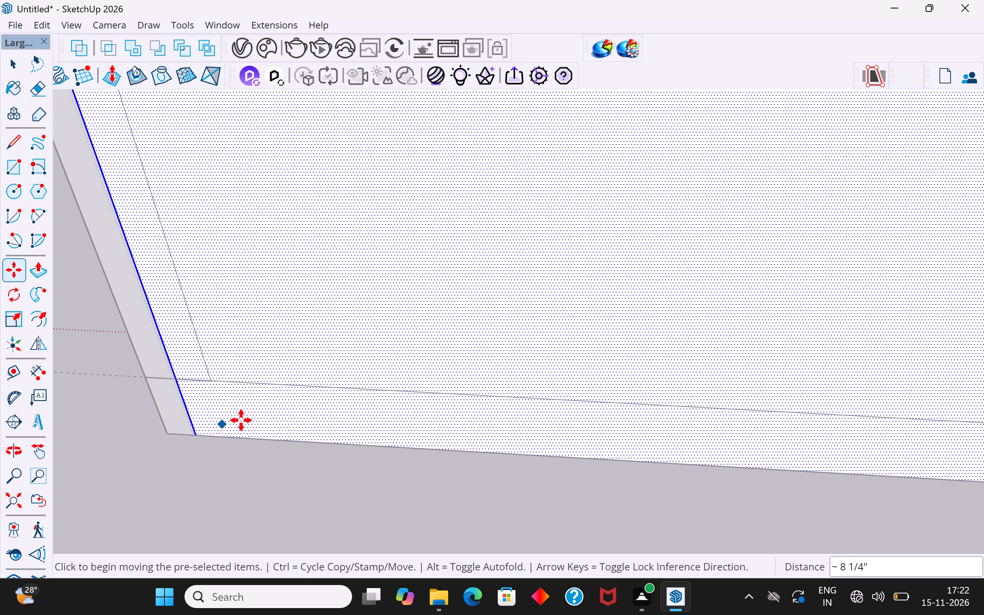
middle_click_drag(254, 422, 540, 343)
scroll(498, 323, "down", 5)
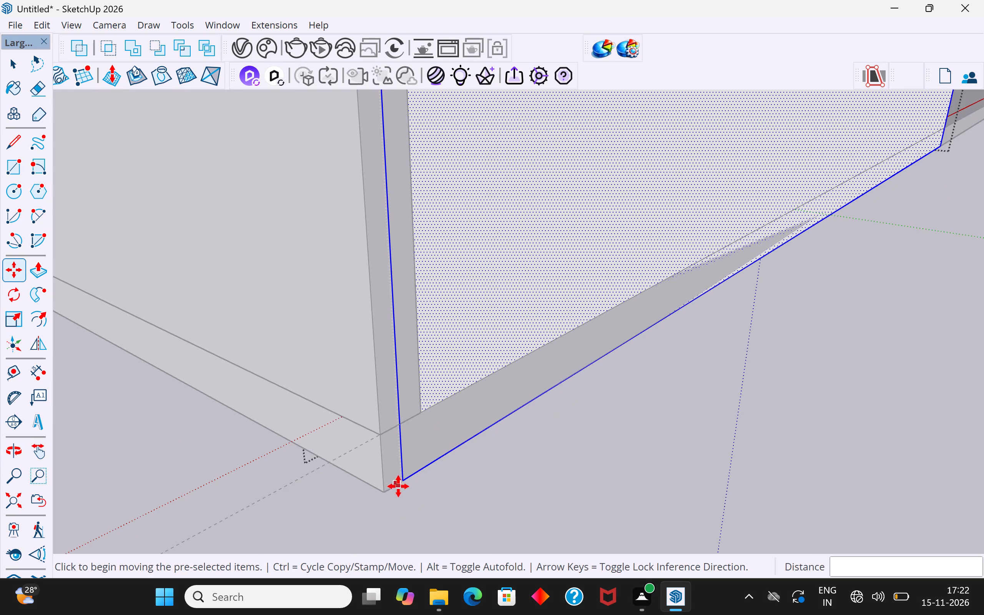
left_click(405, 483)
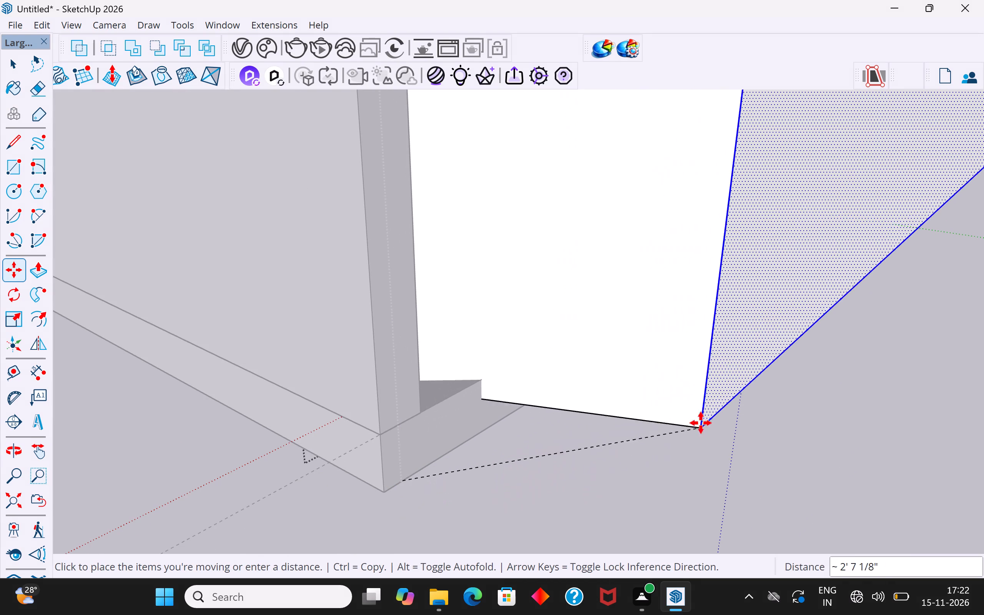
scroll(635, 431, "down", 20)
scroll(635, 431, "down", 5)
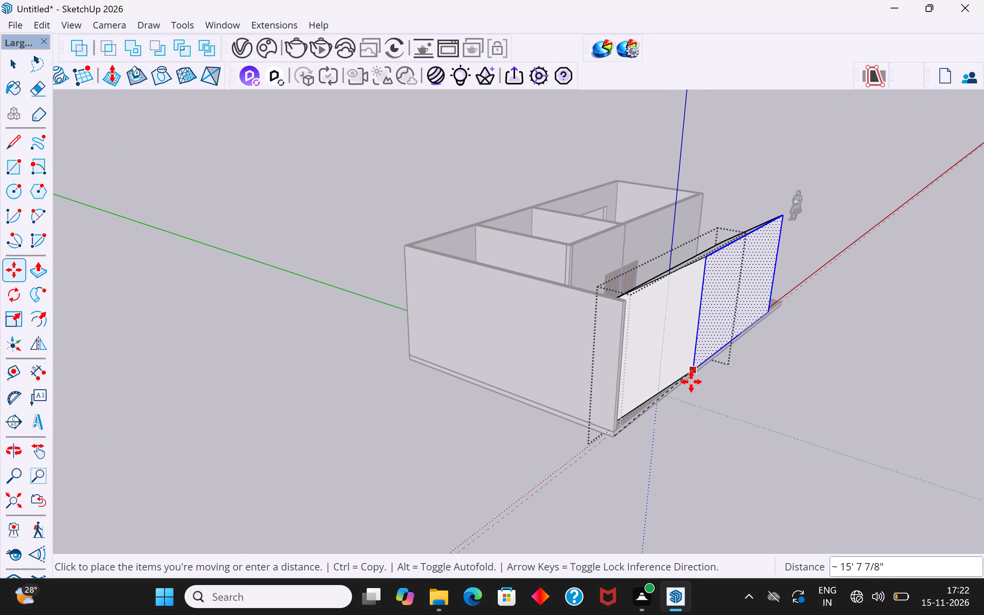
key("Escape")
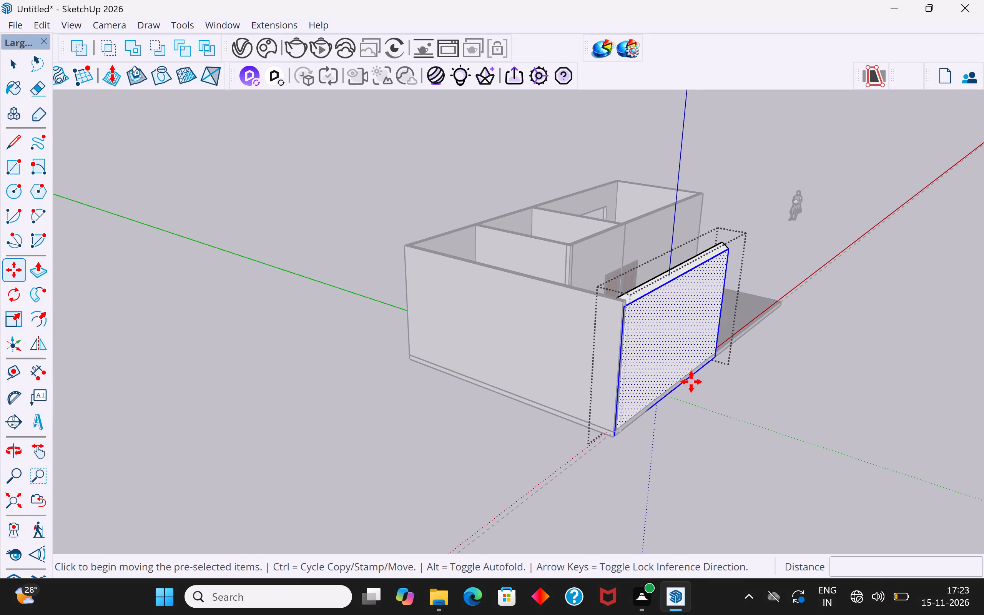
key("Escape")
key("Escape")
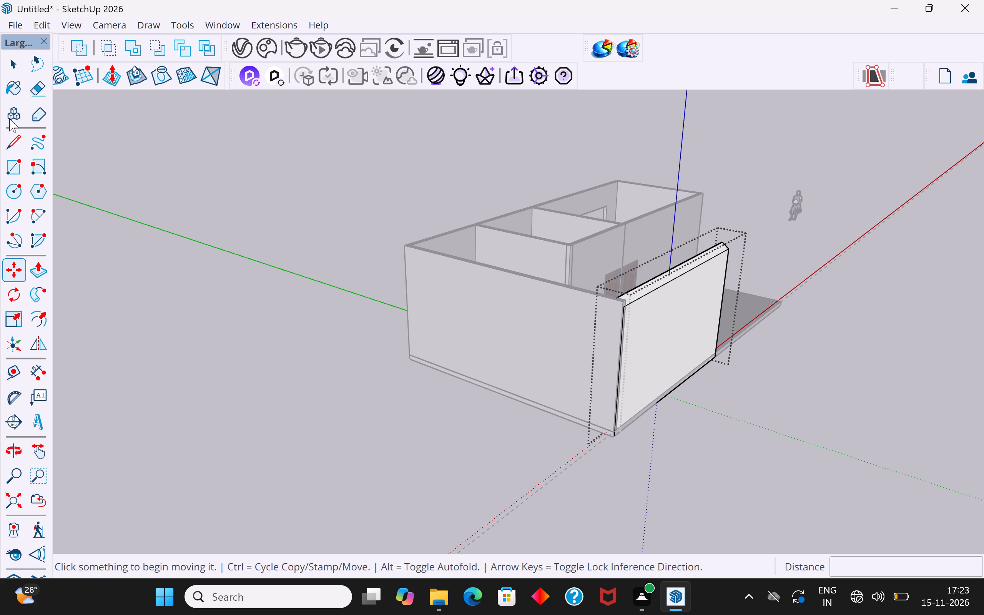
Leave the wall group and delete the copied outer wall from the slab's outer side.
left_click(10, 58)
left_click(319, 173)
scroll(698, 296, "up", 2)
middle_click_drag(615, 315, 553, 479)
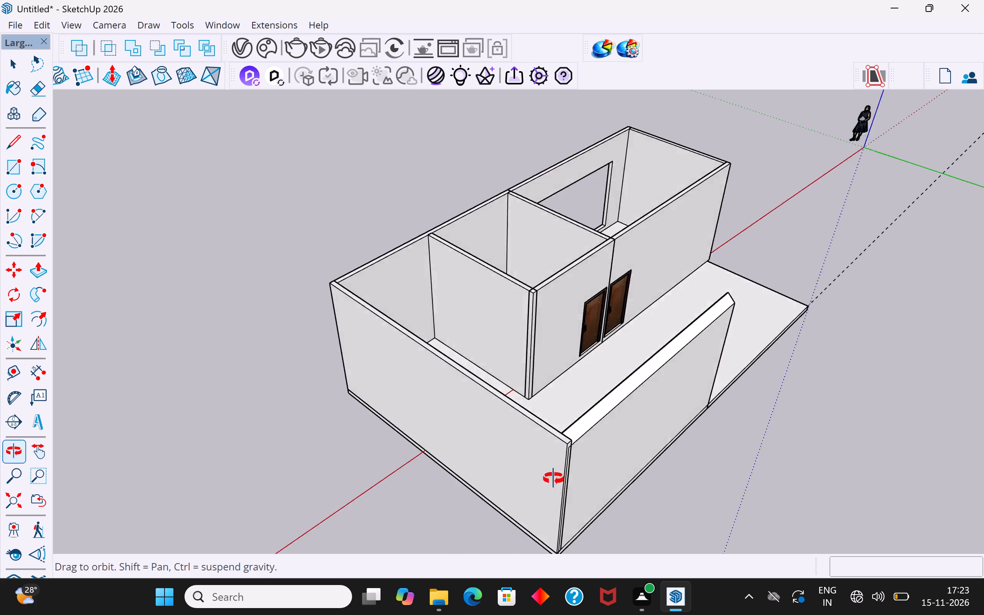
middle_click_drag(553, 479, 529, 514)
middle_click_drag(558, 459, 924, 420)
middle_click_drag(698, 230, 767, 200)
left_click_drag(743, 125, 623, 206)
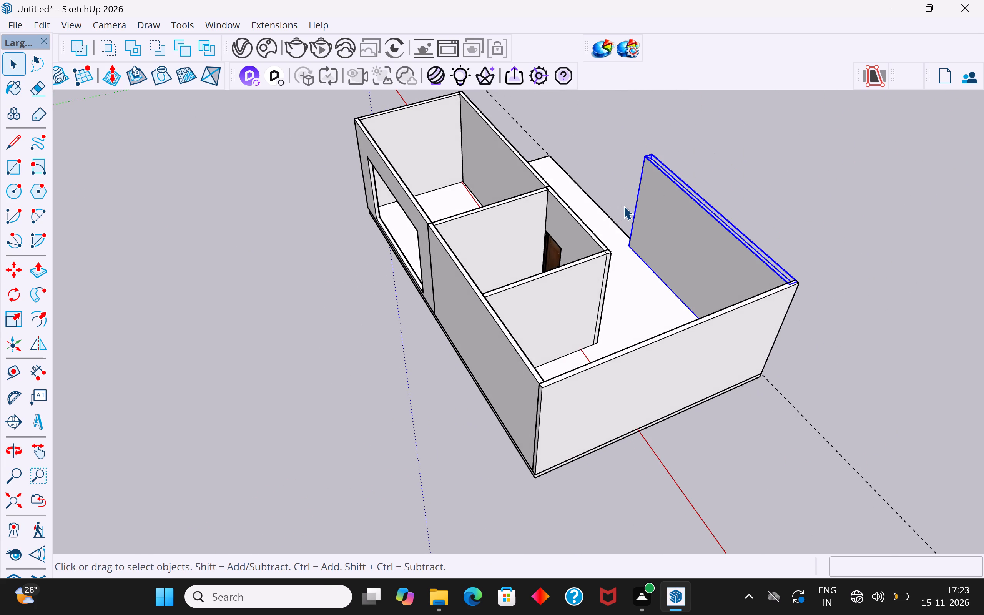
key("Delete")
Copy the solid long wall opposite the door side 24' 10" along the end wall to its free end.
left_click(533, 386)
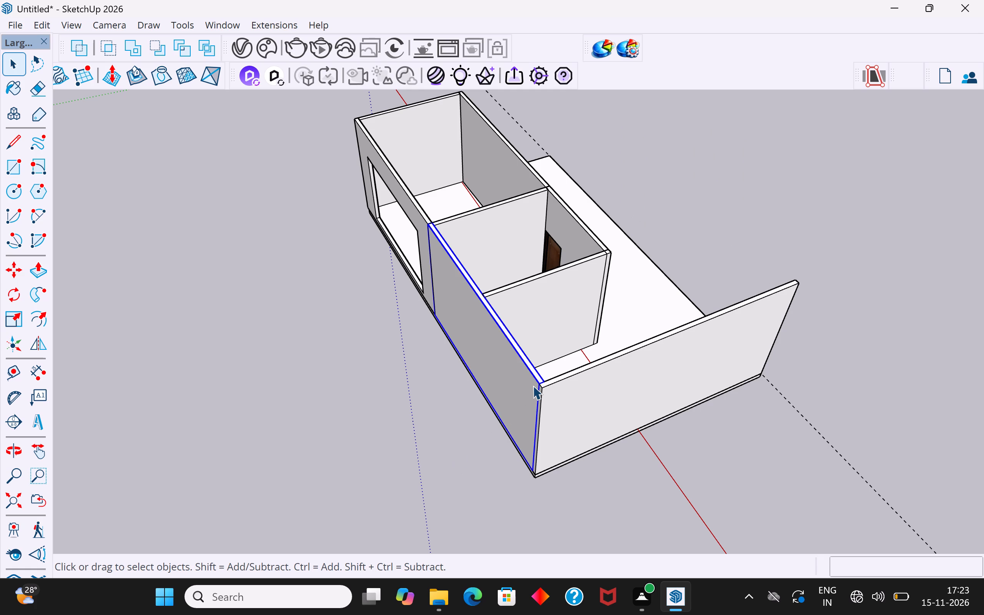
key("m")
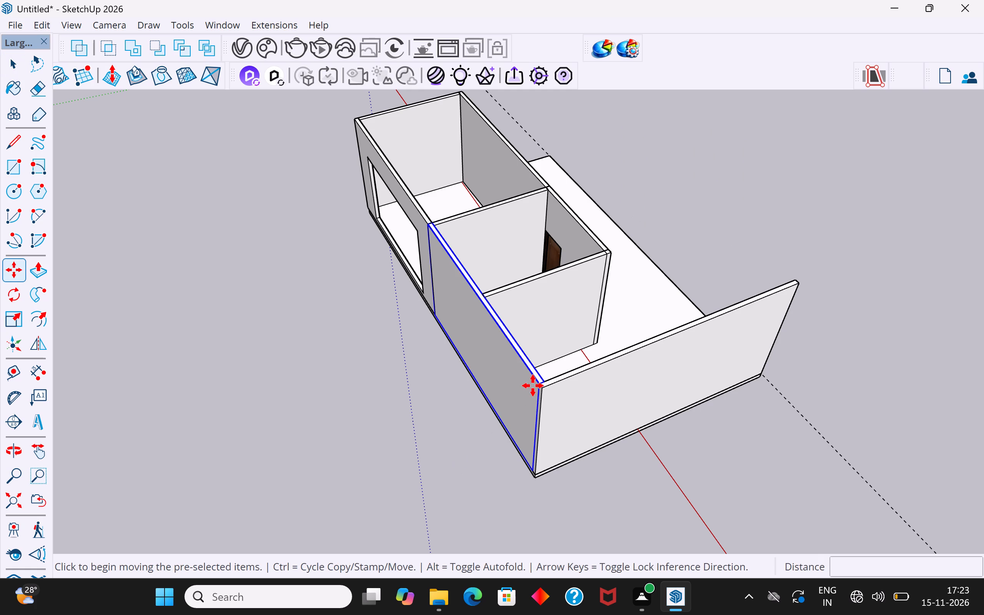
scroll(534, 385, "up", 3)
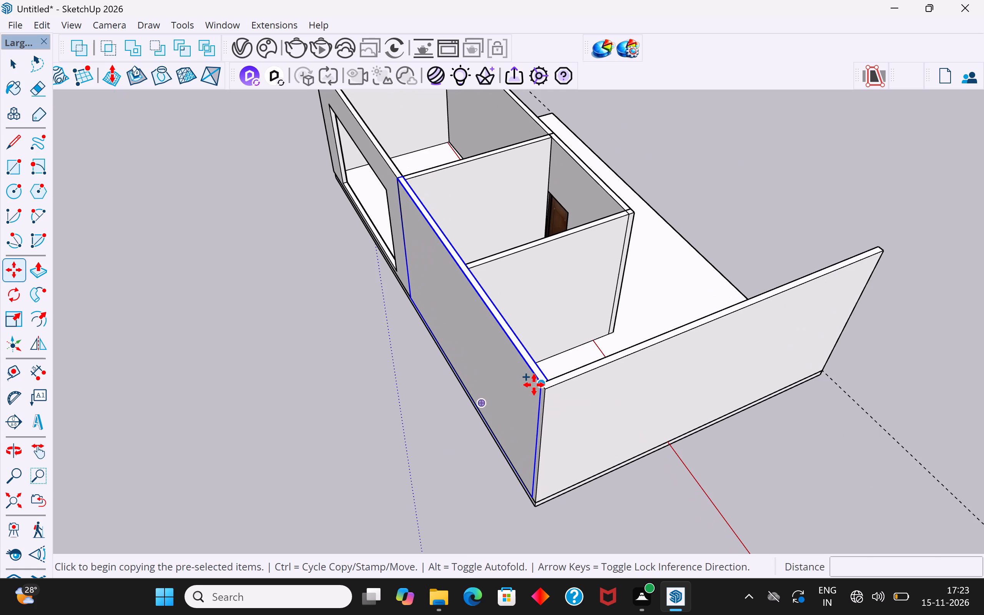
left_click(540, 384)
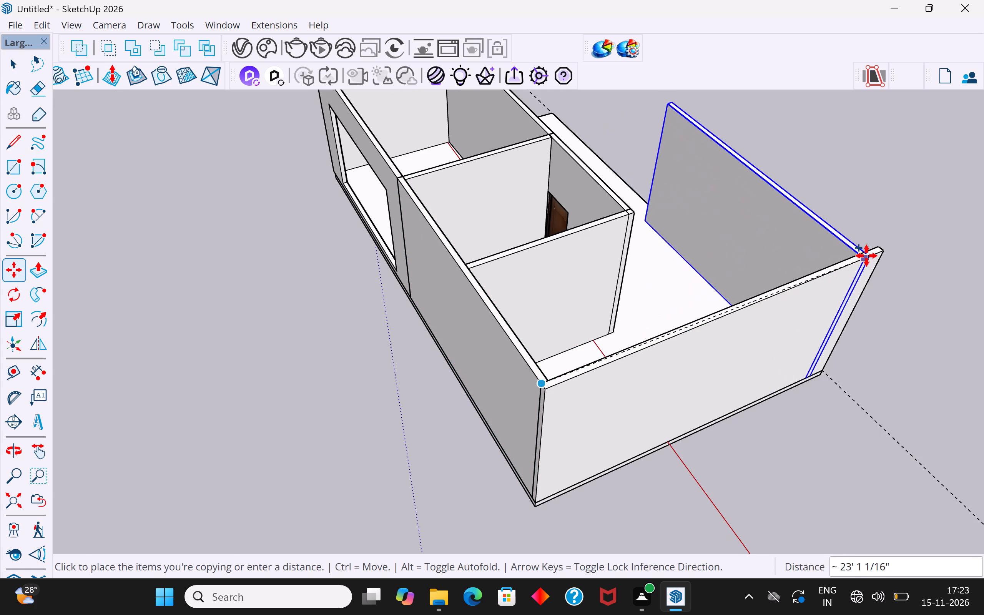
scroll(866, 256, "up", 9)
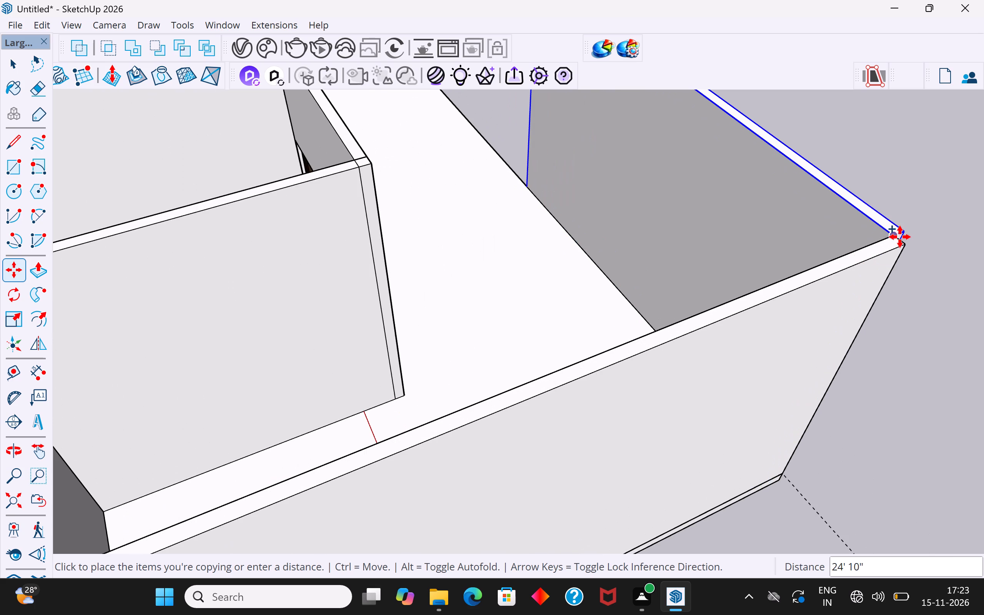
left_click(900, 237)
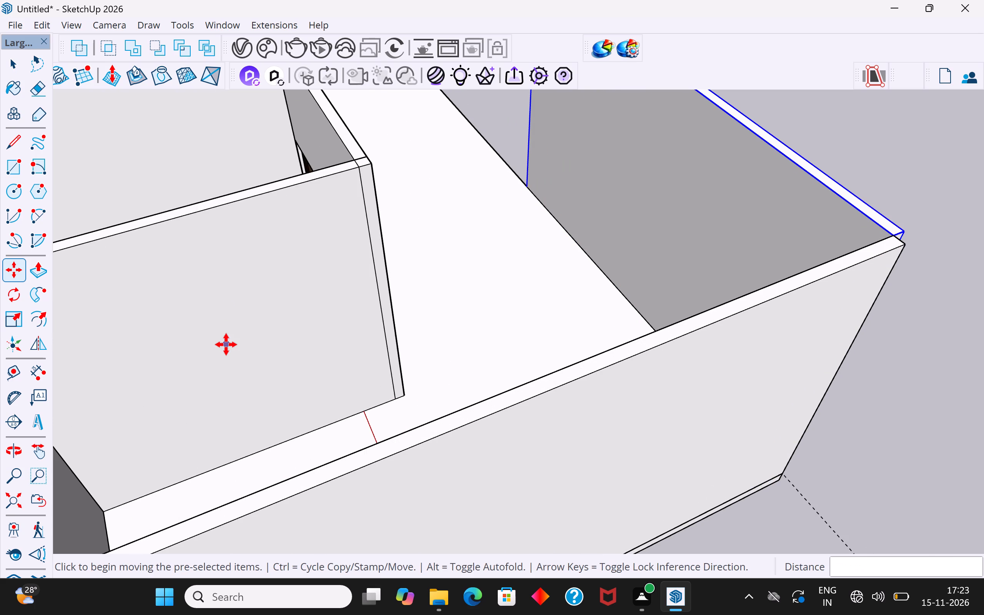
scroll(226, 344, "down", 5)
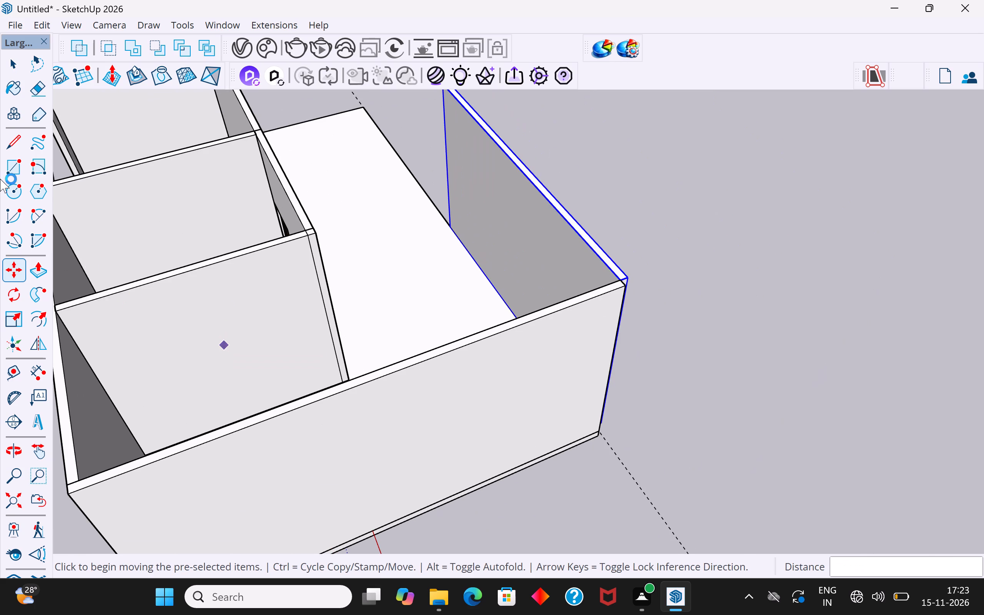
left_click(13, 65)
left_click(651, 238)
Inside the end wall group, extend its free end face 5" to the copied outer wall's outer face.
middle_click_drag(731, 457, 301, 457)
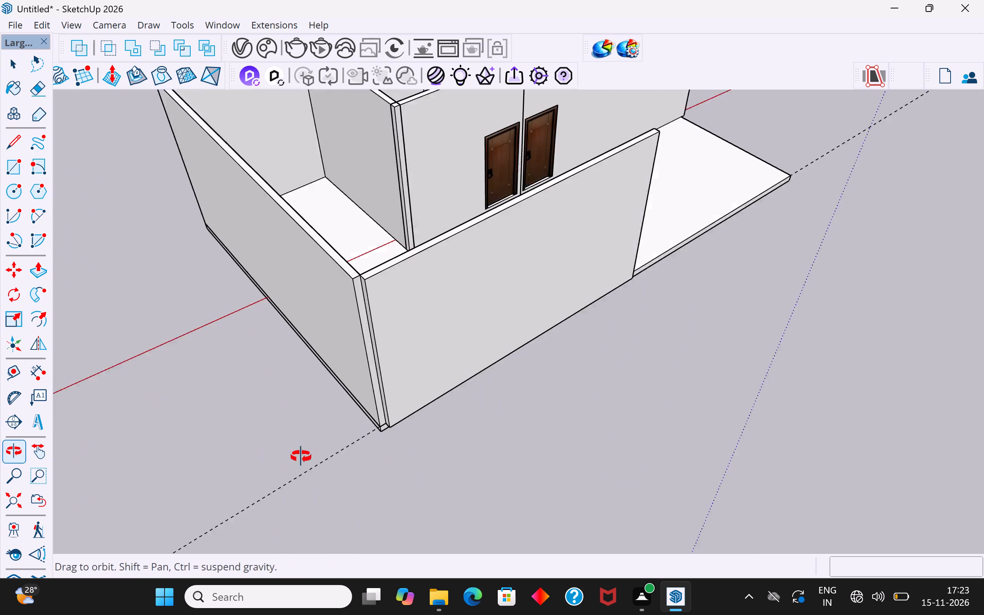
middle_click_drag(301, 457, 287, 449)
scroll(325, 265, "up", 9)
double_click(368, 374)
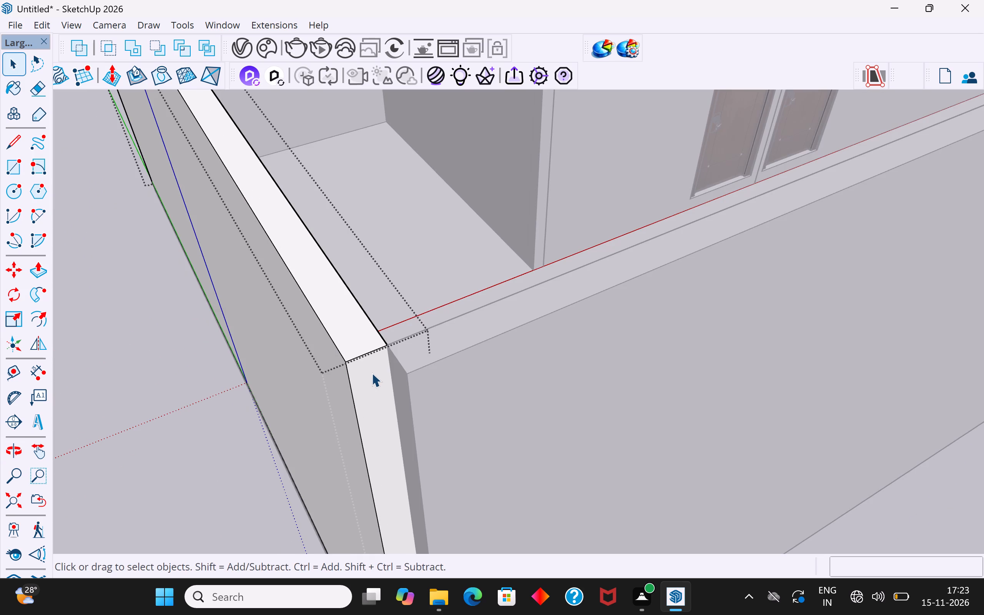
left_click(372, 373)
left_click(37, 265)
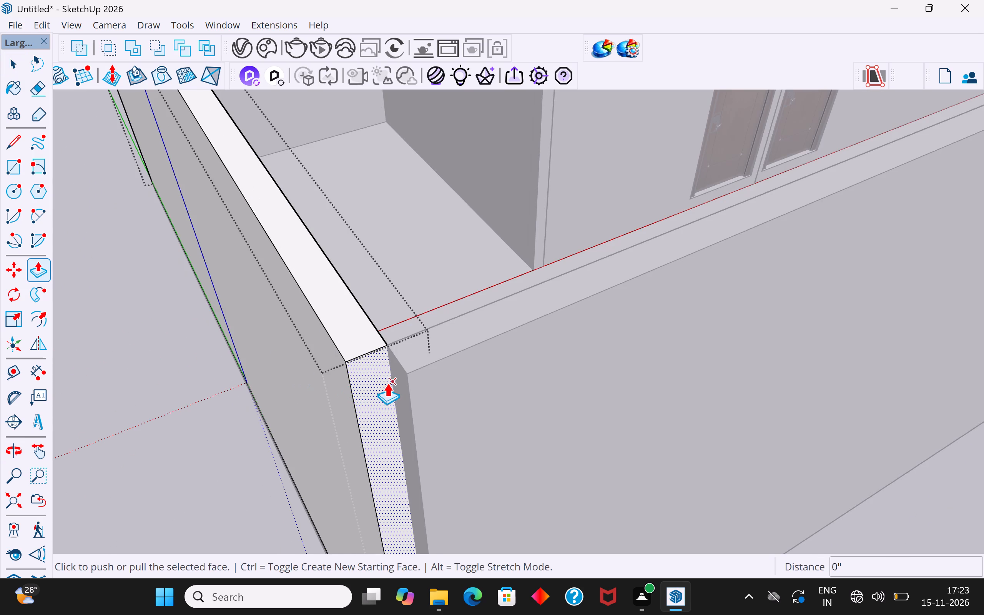
left_click(387, 383)
left_click(411, 371)
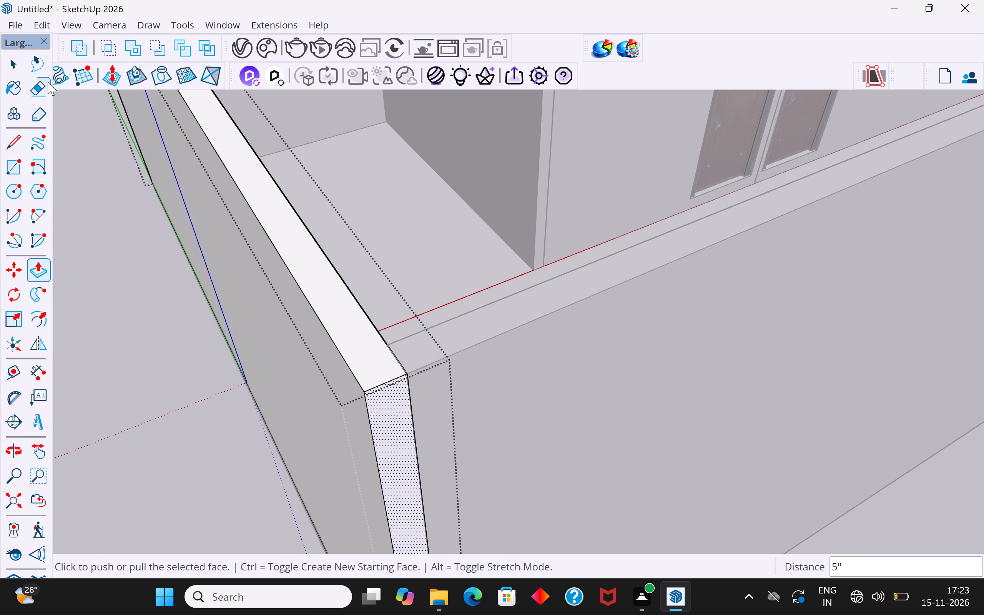
left_click(0, 70)
left_click(14, 70)
left_click(125, 236)
Inside the copied outer wall group, extend its free end face about 19' 8 1/8" towards the slab's far corner.
scroll(174, 386, "down", 3)
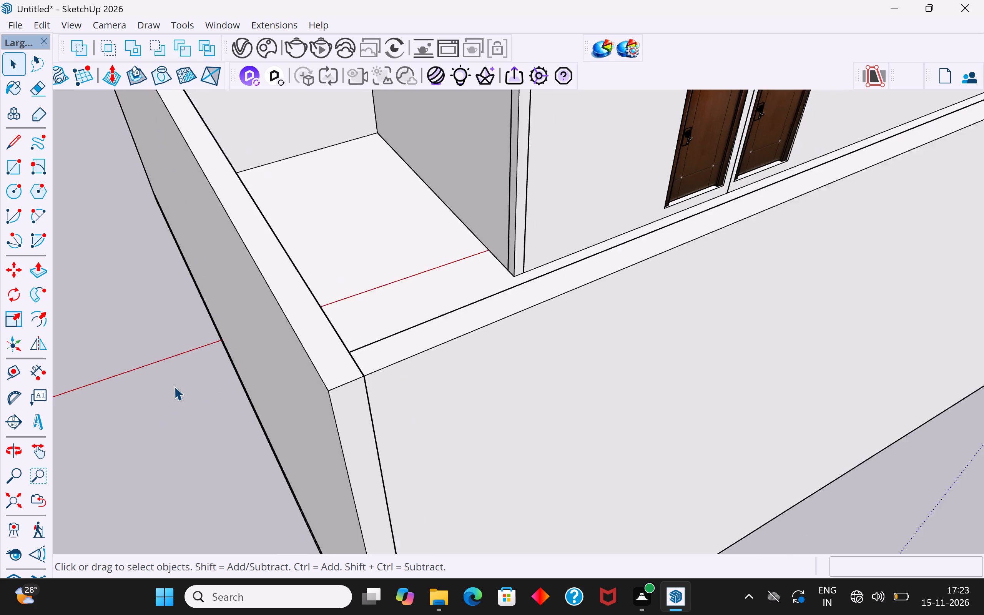
scroll(174, 386, "down", 14)
middle_click_drag(457, 488, 30, 455)
scroll(479, 452, "down", 6)
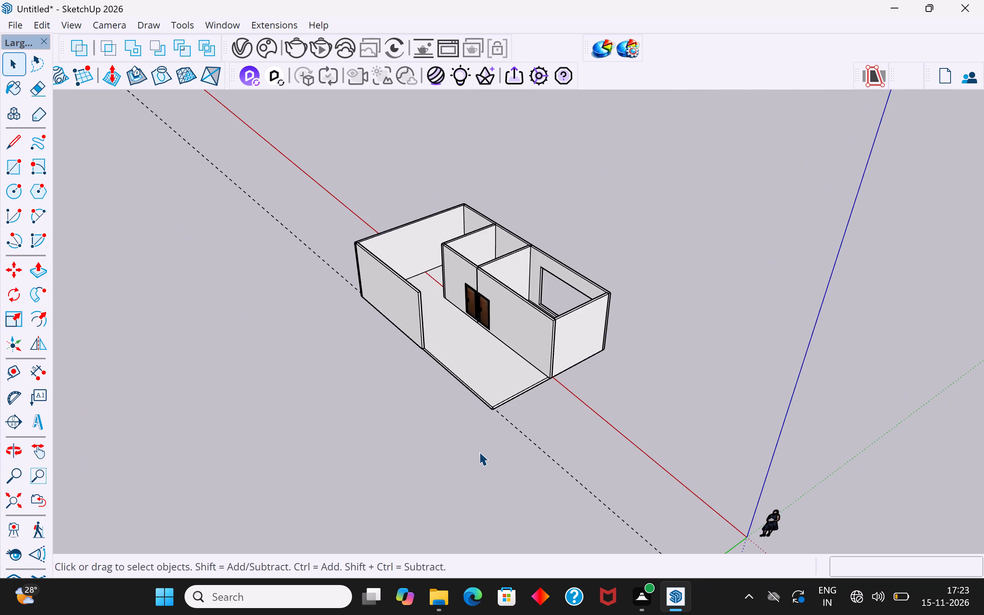
middle_click_drag(497, 439, 469, 337)
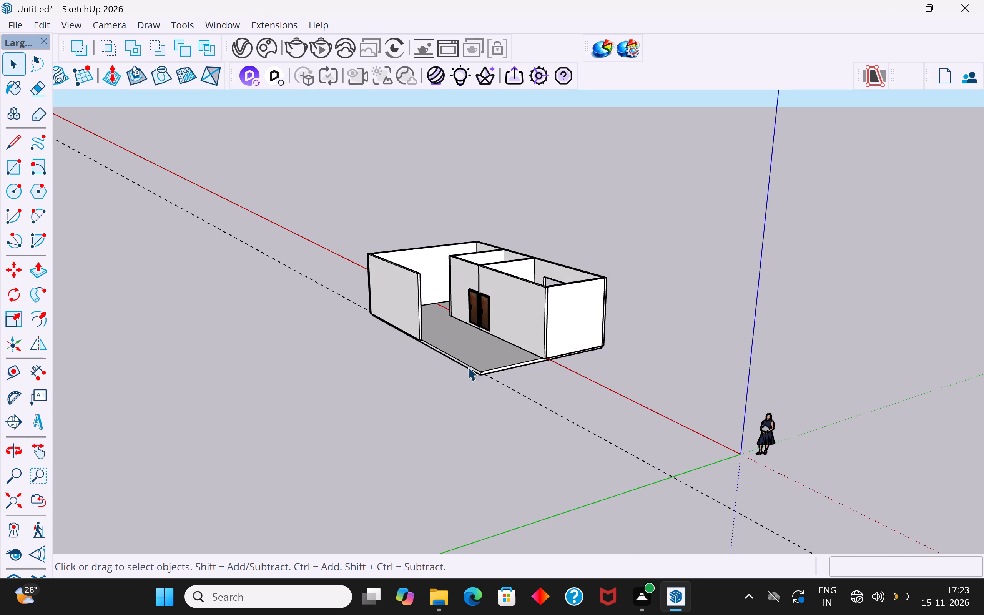
scroll(531, 301, "up", 4)
middle_click_drag(536, 325, 524, 414)
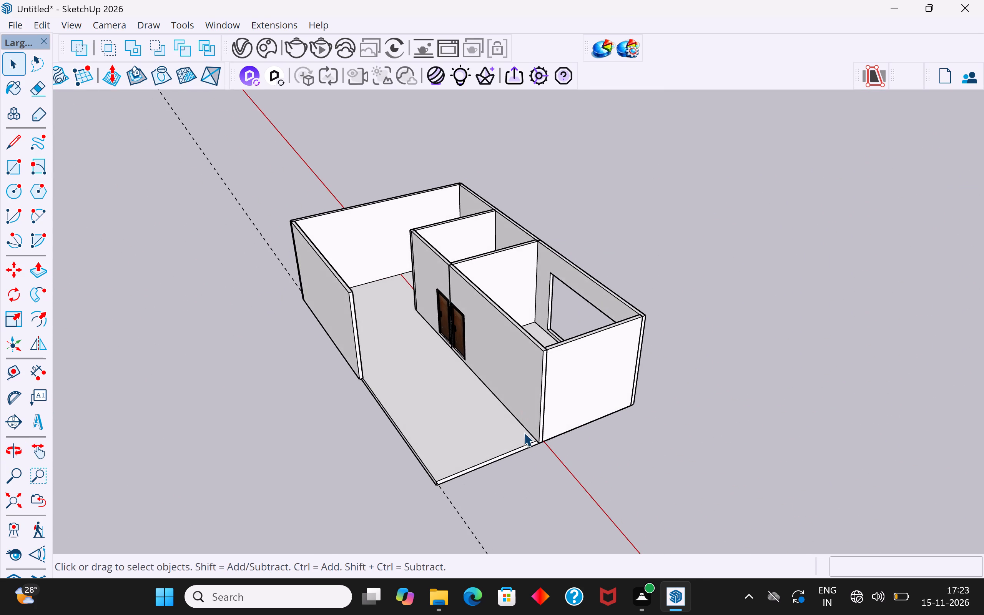
scroll(521, 457, "up", 6)
middle_click_drag(523, 452, 530, 452)
left_click(257, 327)
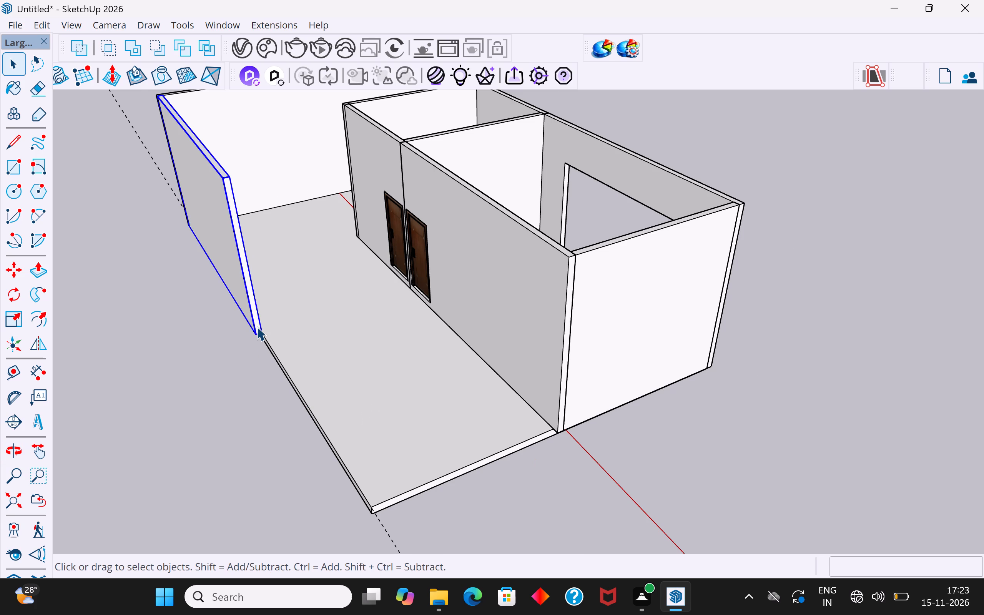
scroll(257, 327, "up", 4)
double_click(257, 327)
left_click(258, 313)
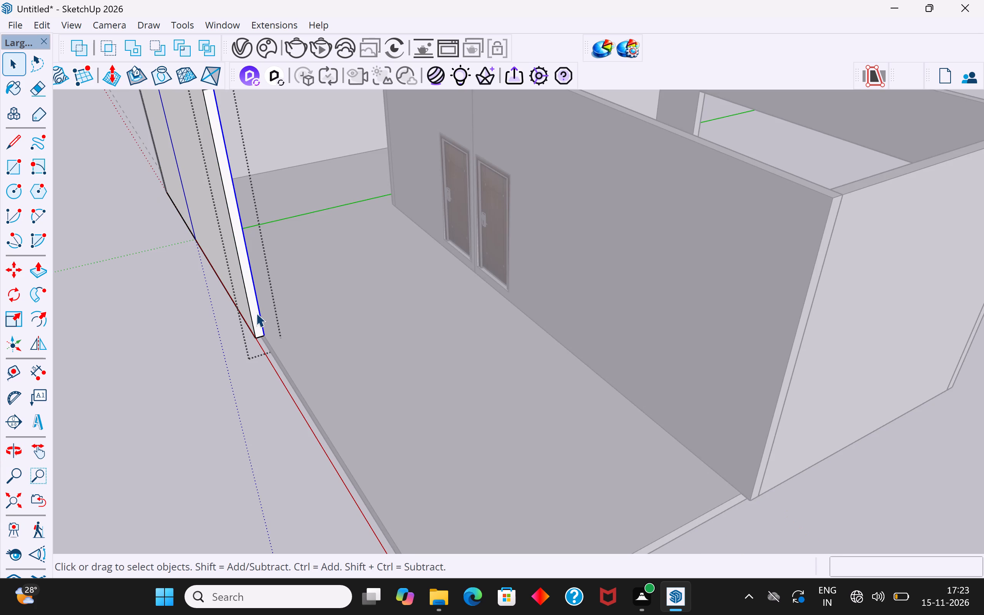
left_click(256, 313)
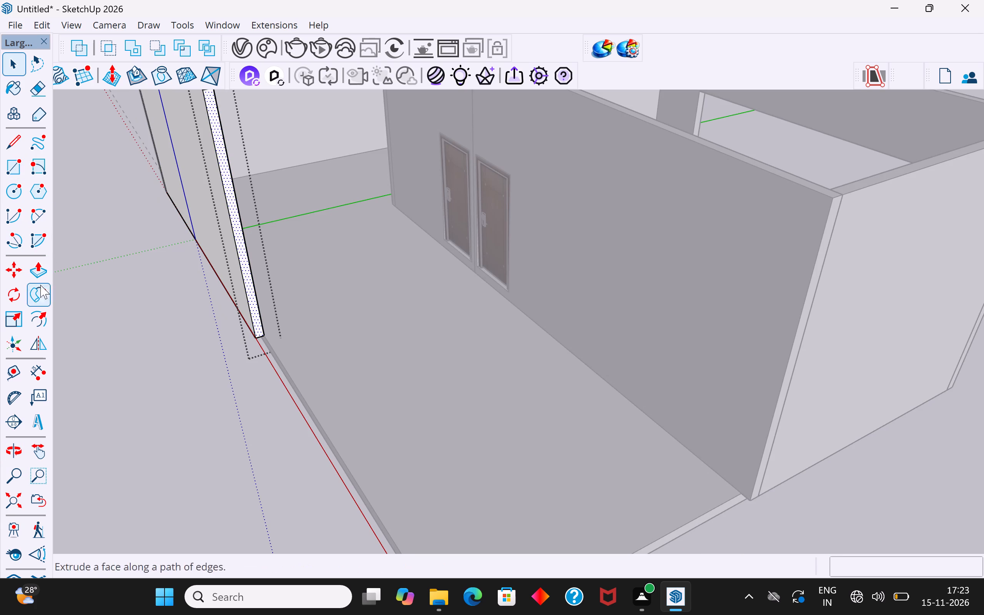
left_click(41, 268)
left_click(257, 339)
scroll(257, 339, "down", 2)
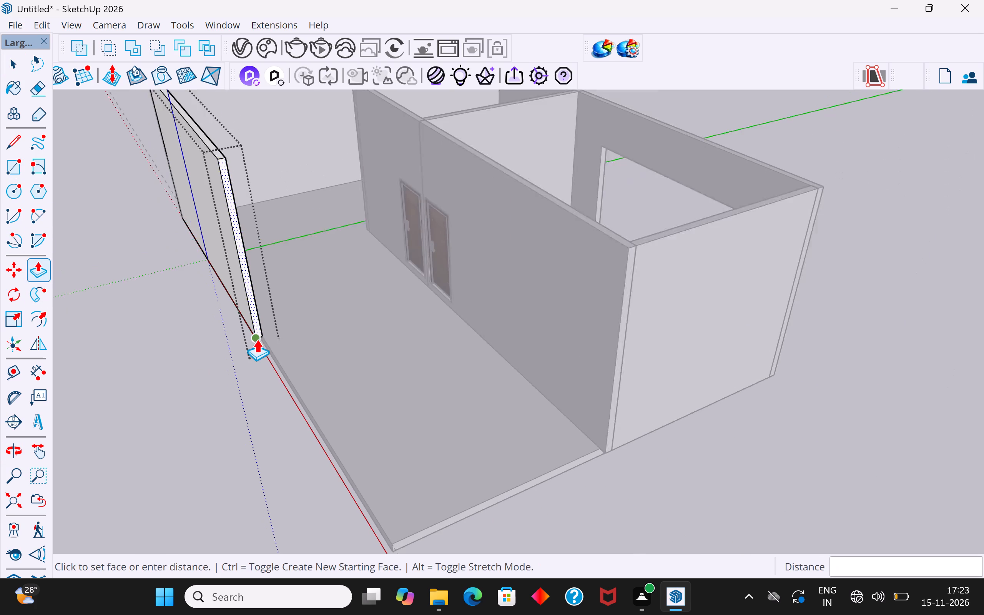
scroll(257, 339, "down", 3)
left_click_drag(344, 510, 219, 478)
scroll(364, 511, "up", 15)
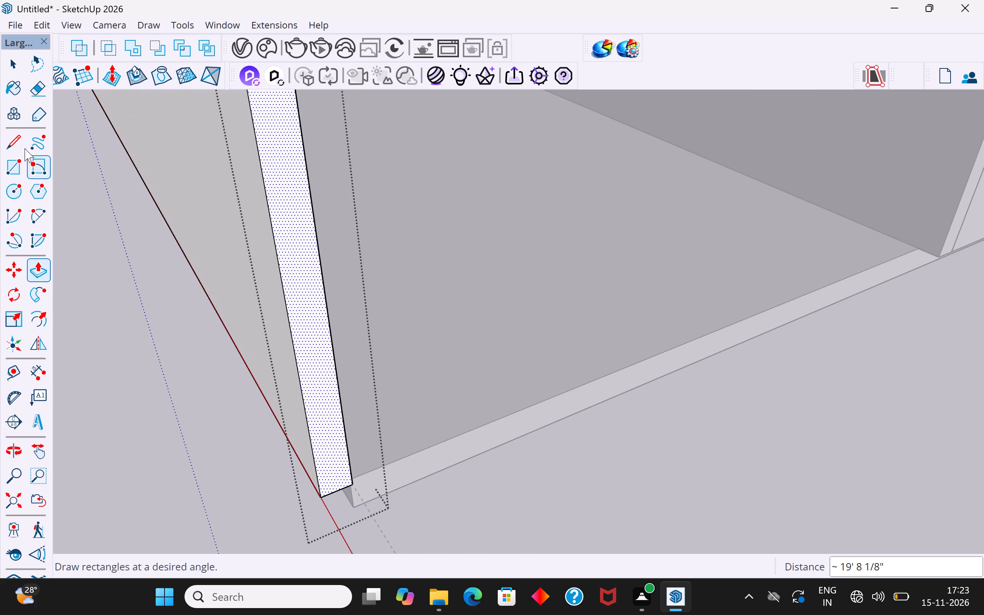
left_click(21, 63)
left_click(118, 416)
Inside the outer wall group, extend its free end face across the remaining gap to the slab's end edge.
scroll(285, 510, "down", 6)
middle_click_drag(490, 459, 351, 468)
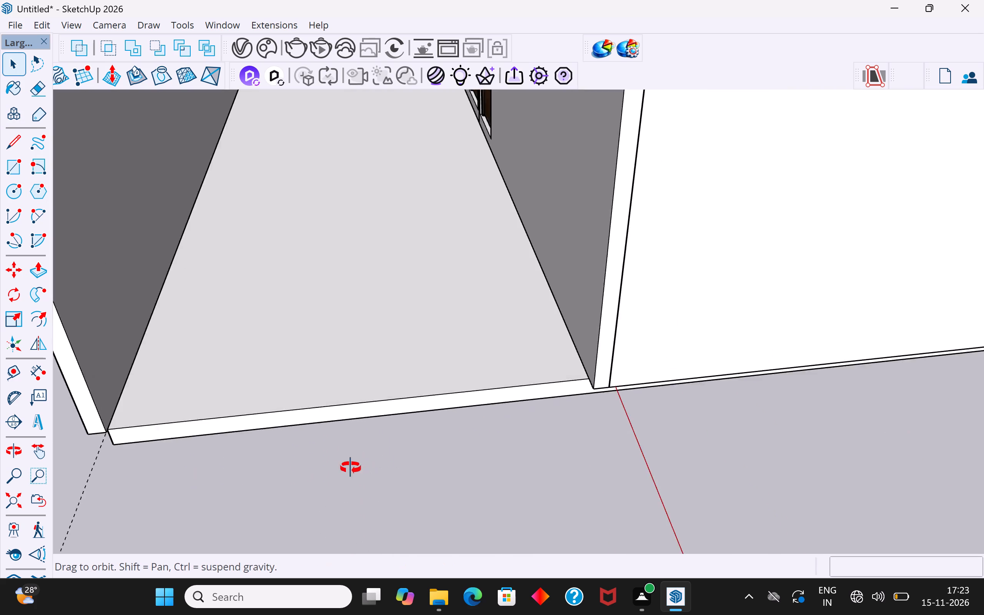
middle_click_drag(351, 468, 380, 440)
scroll(466, 416, "down", 5)
middle_click_drag(226, 406, 326, 404)
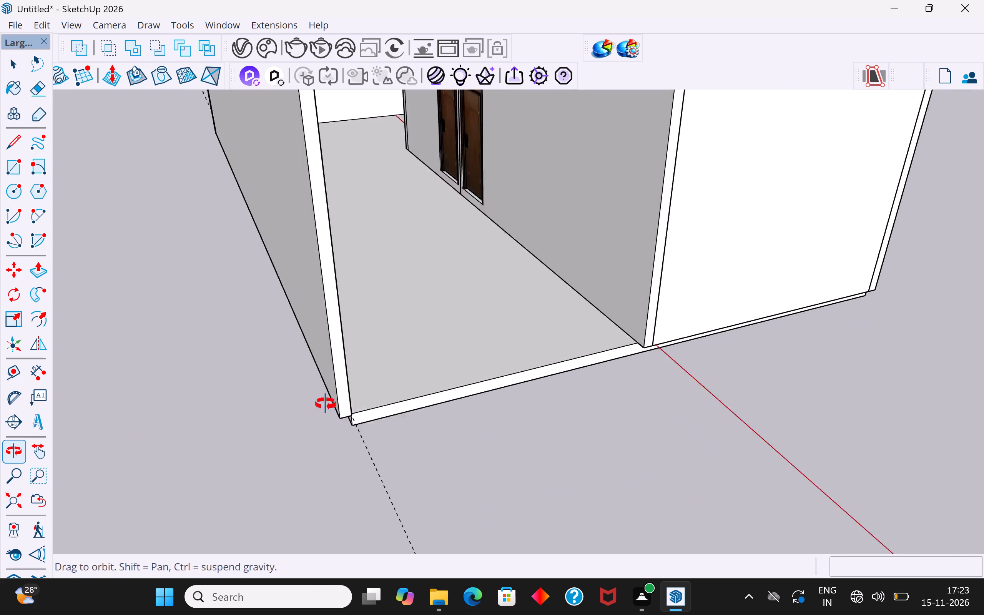
middle_click_drag(326, 404, 356, 401)
scroll(430, 402, "up", 4)
left_click(438, 410)
double_click(438, 410)
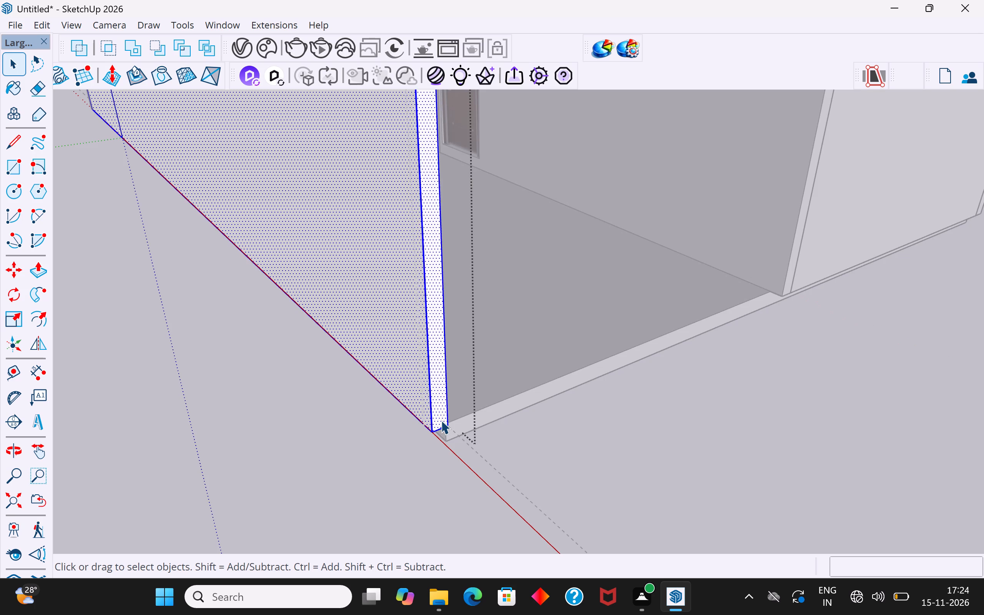
left_click(441, 420)
left_click(37, 275)
middle_click_drag(478, 481, 353, 481)
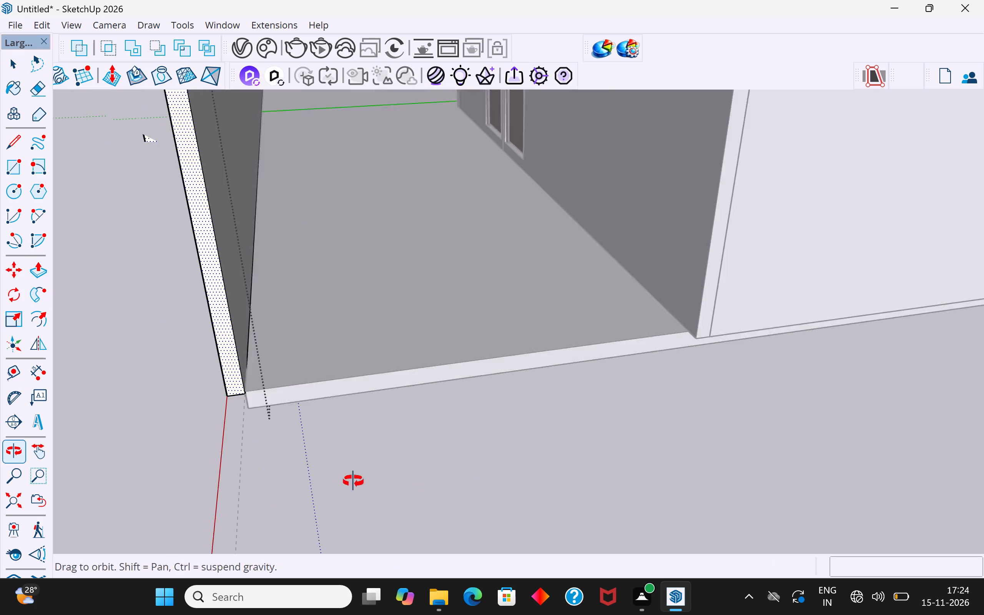
middle_click_drag(353, 481, 309, 481)
scroll(122, 329, "up", 12)
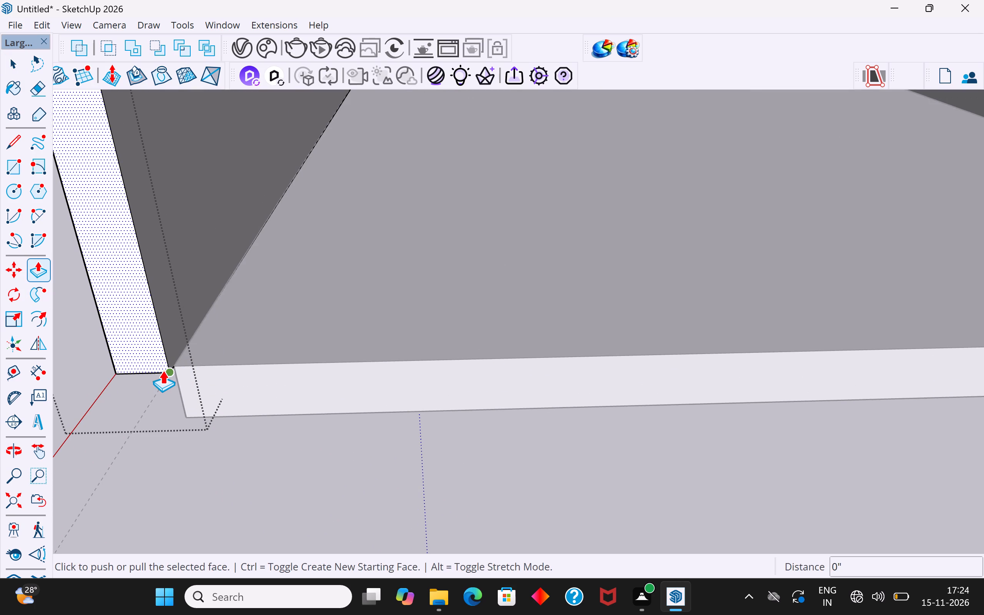
left_click(163, 370)
left_click(178, 366)
scroll(422, 409, "down", 10)
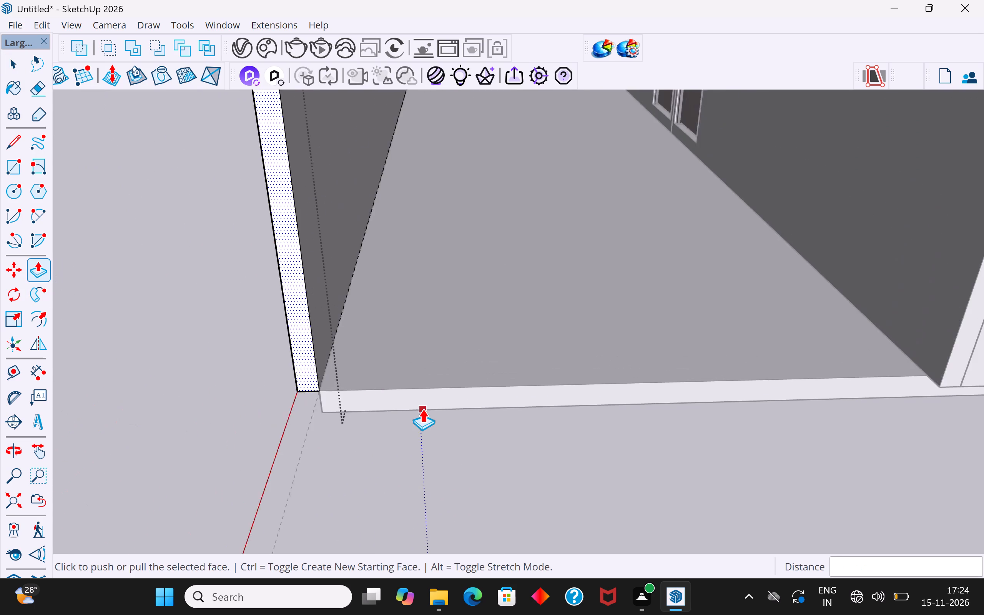
left_click(12, 63)
left_click(153, 271)
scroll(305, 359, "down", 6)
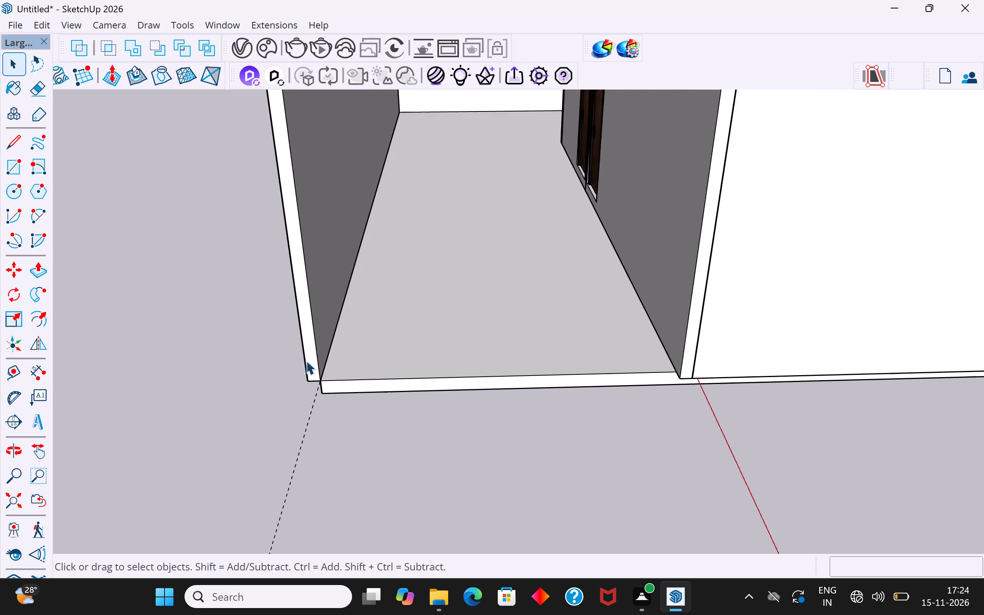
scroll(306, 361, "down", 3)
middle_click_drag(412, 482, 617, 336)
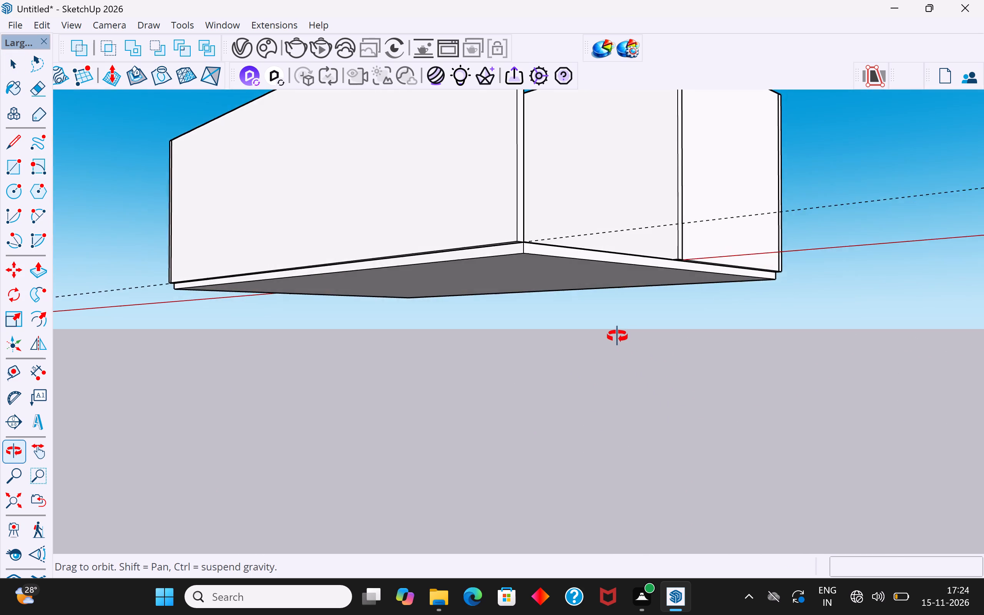
Copy the end wall 12' 5" sideways along the slab edge to close the open end of the 12' deep door-side area.
middle_click_drag(617, 336, 536, 387)
scroll(618, 464, "down", 6)
middle_click_drag(665, 416, 708, 540)
scroll(640, 318, "down", 3)
middle_click_drag(644, 404, 475, 450)
scroll(450, 464, "up", 14)
scroll(349, 496, "down", 12)
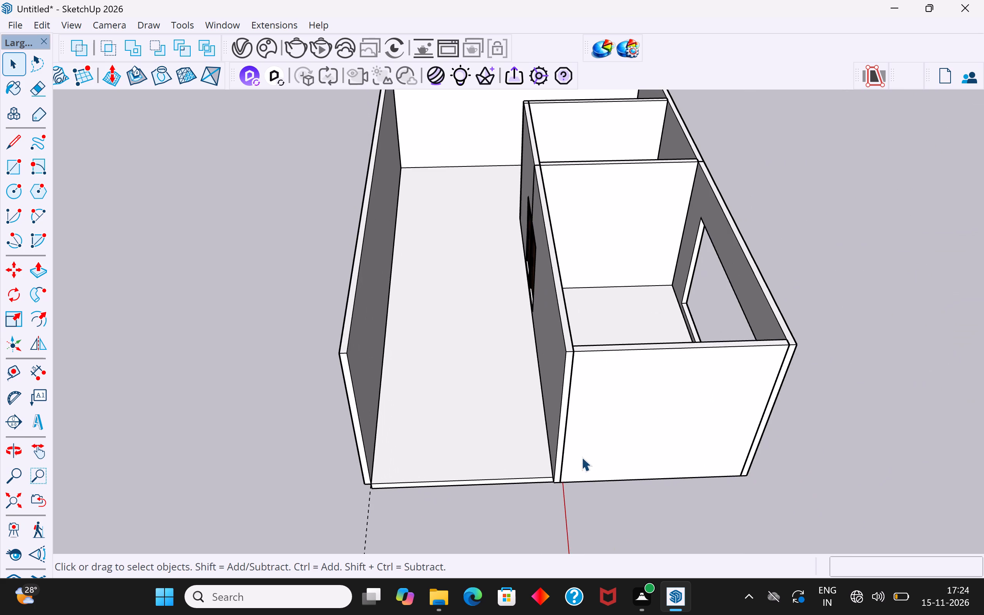
middle_click_drag(582, 457, 487, 457)
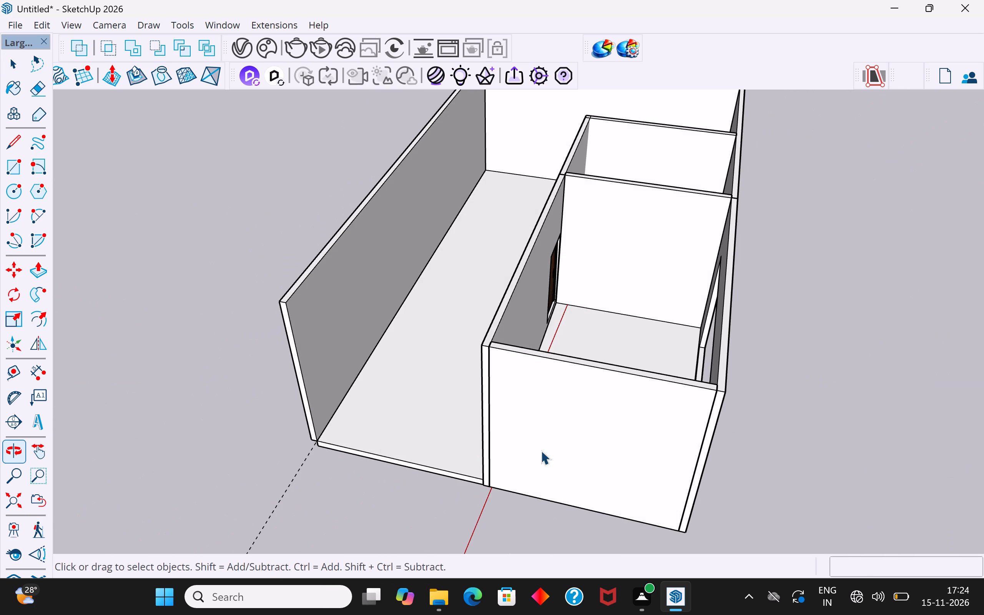
left_click(543, 450)
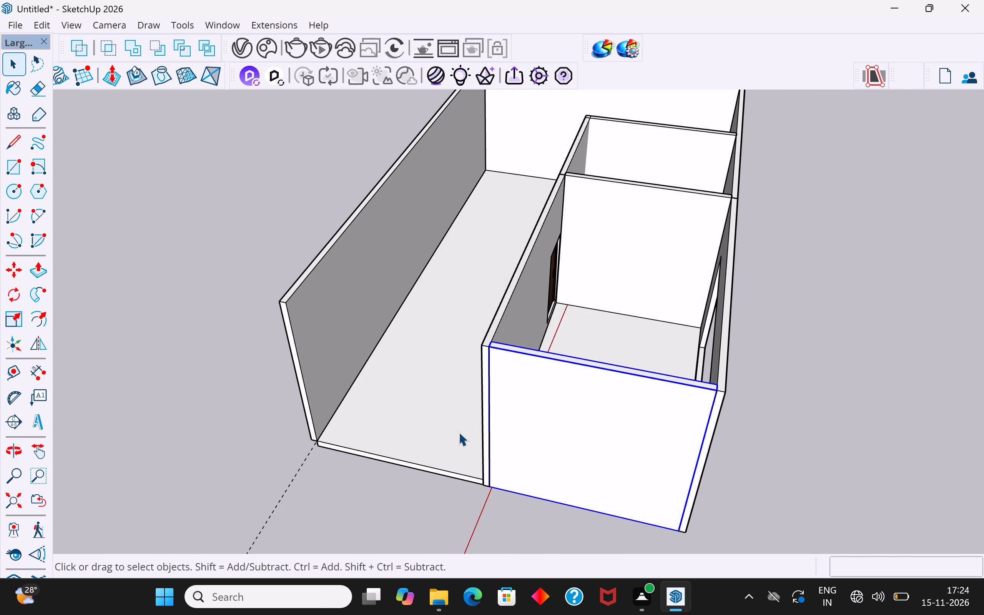
middle_click_drag(689, 455, 463, 332)
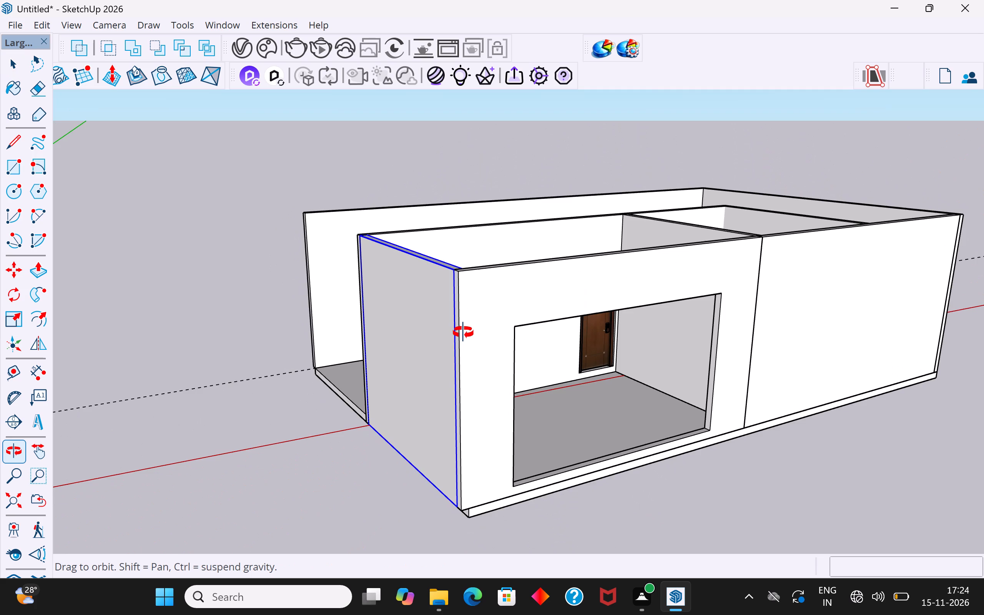
middle_click_drag(463, 332, 486, 180)
scroll(449, 334, "up", 4)
middle_click_drag(441, 350, 467, 296)
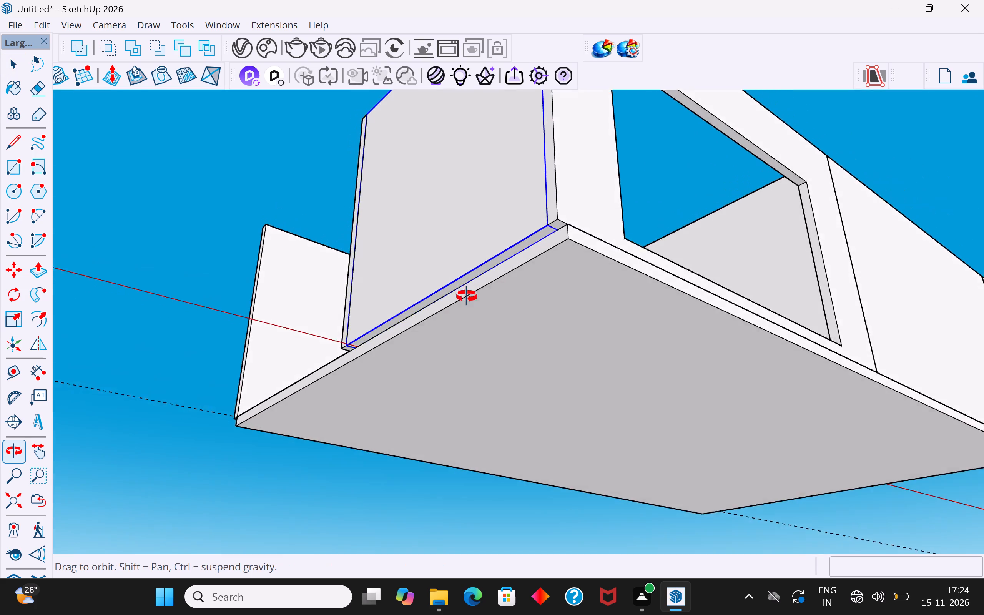
middle_click_drag(467, 296, 486, 226)
scroll(486, 226, "up", 4)
left_click(501, 180)
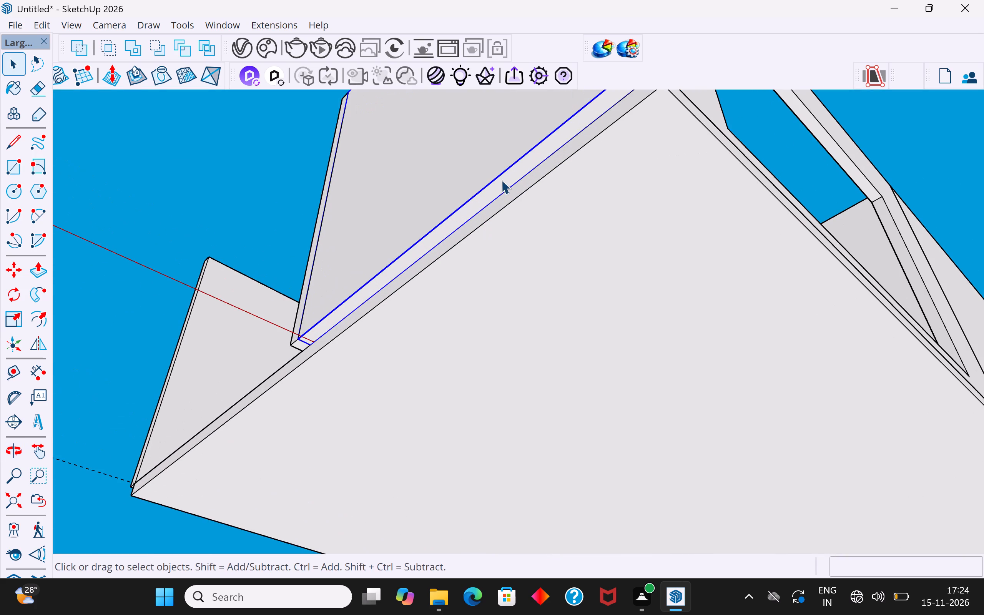
scroll(435, 291, "down", 5)
middle_click_drag(450, 293, 489, 314)
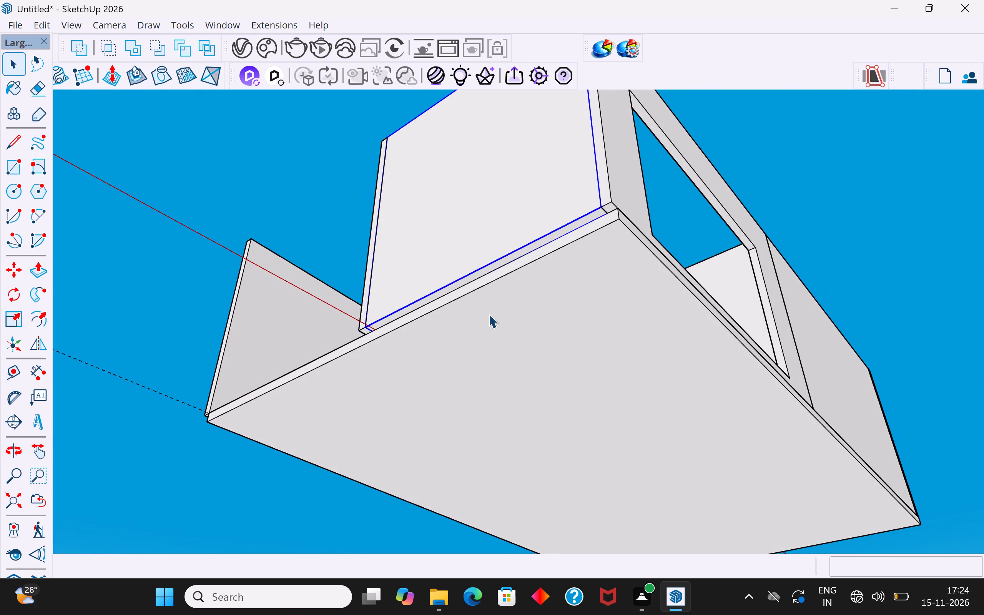
key("m")
left_click(607, 216)
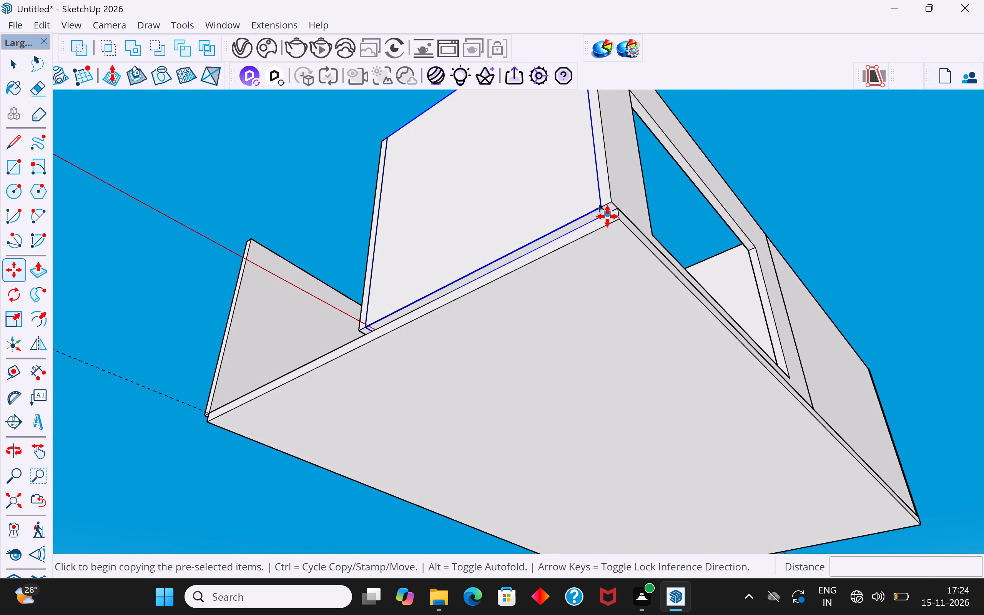
scroll(362, 339, "up", 8)
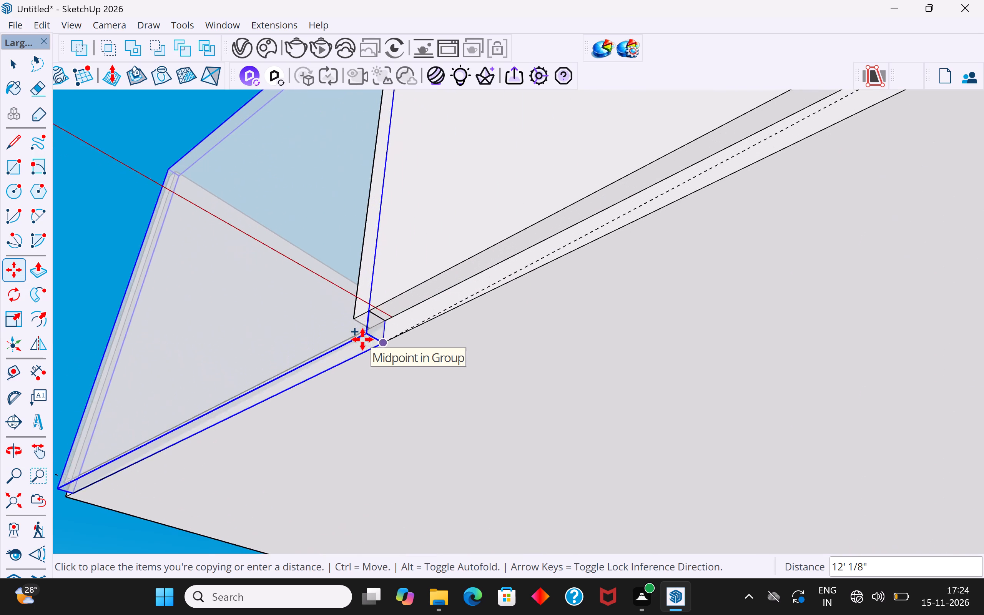
scroll(365, 340, "up", 11)
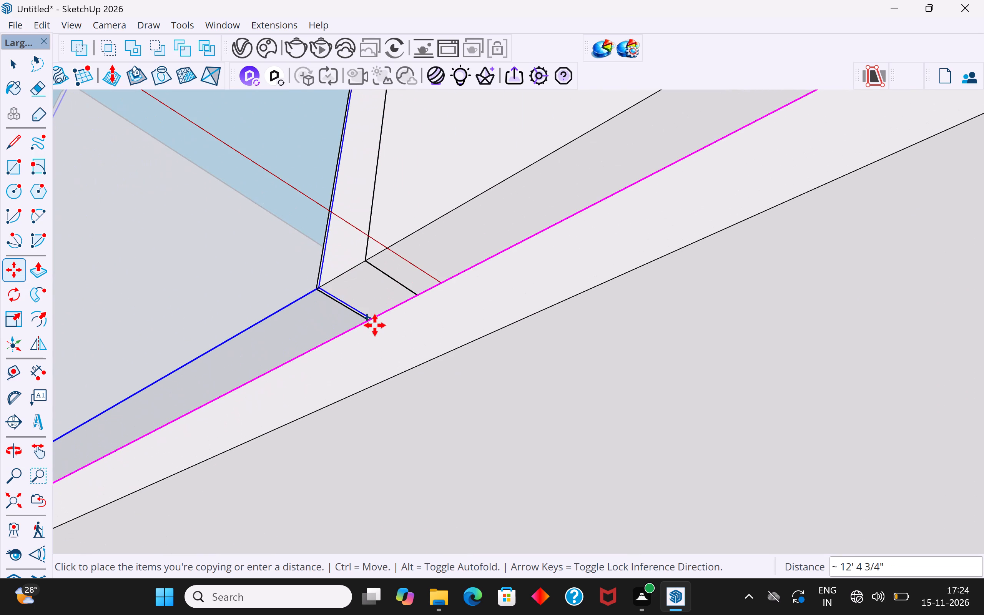
scroll(367, 322, "up", 5)
scroll(367, 322, "down", 3)
scroll(367, 322, "up", 3)
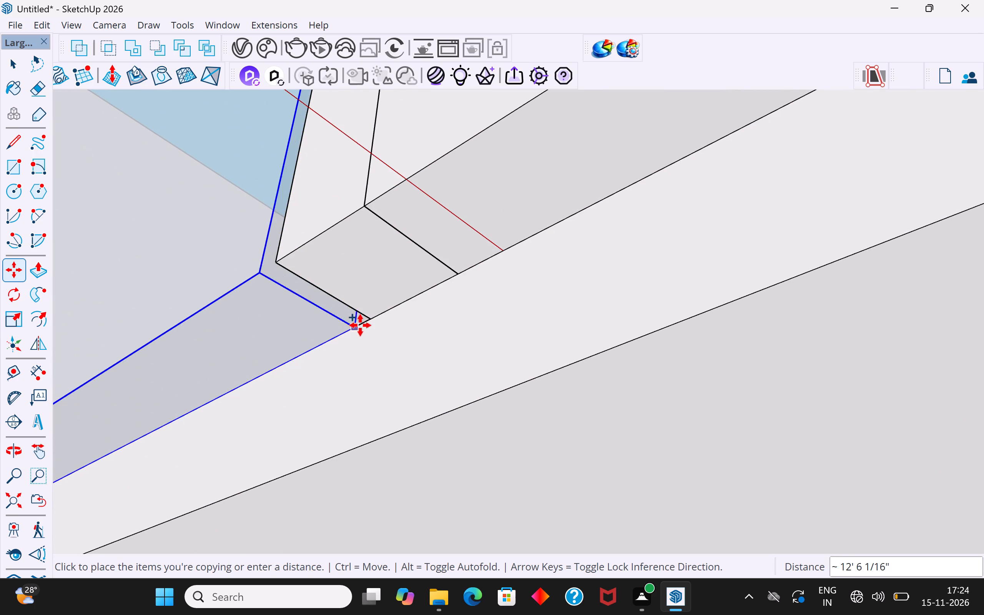
scroll(370, 321, "up", 6)
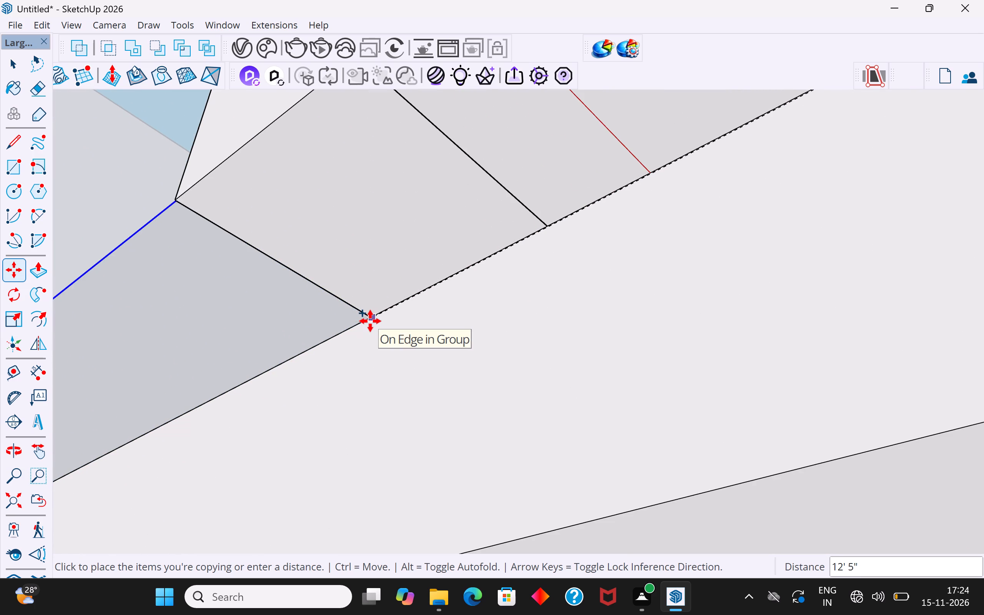
left_click(370, 321)
scroll(485, 336, "down", 11)
scroll(349, 301, "up", 9)
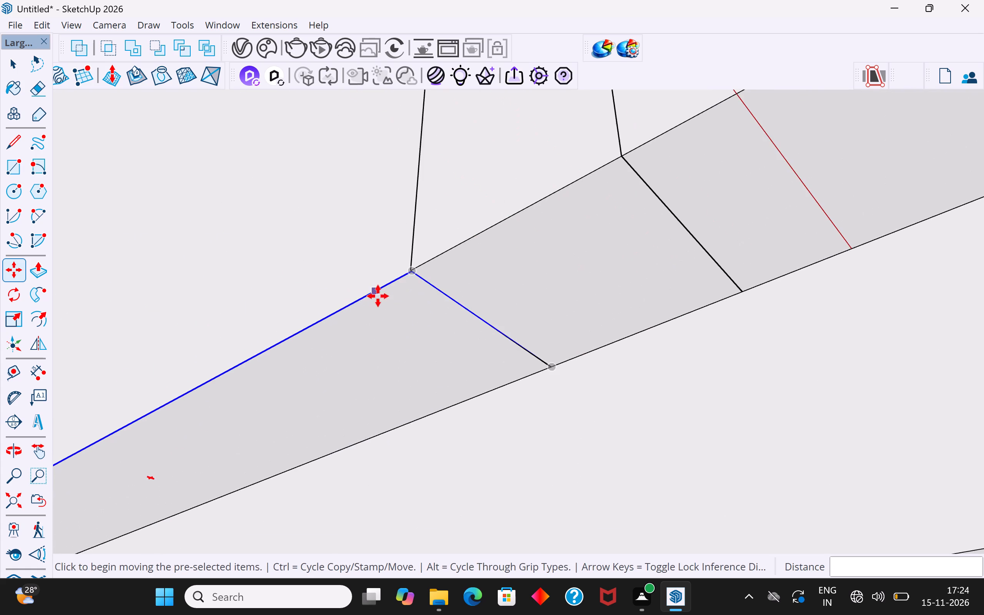
middle_click_drag(421, 295, 580, 506)
scroll(580, 506, "up", 1)
scroll(507, 445, "down", 11)
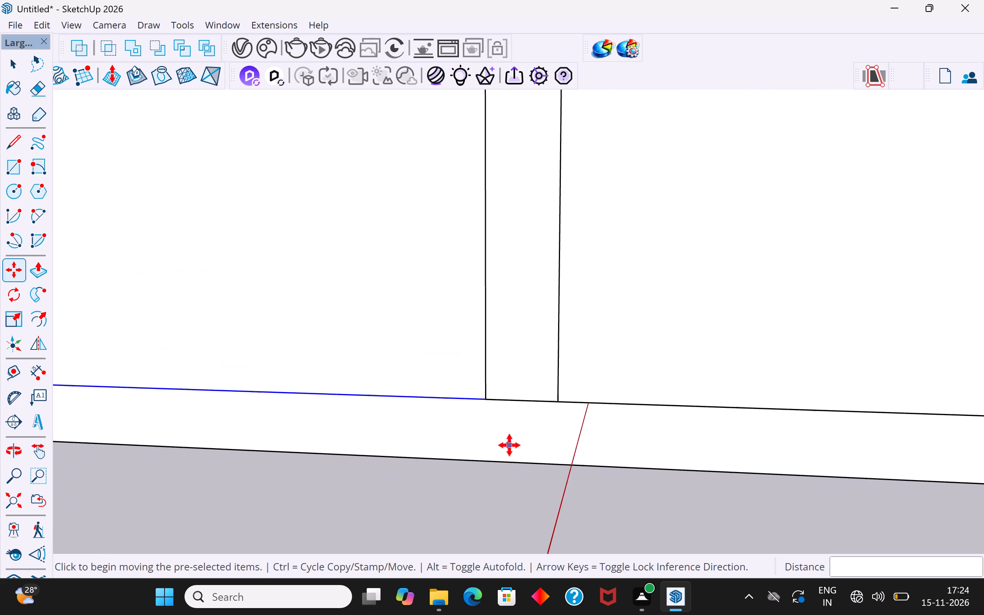
scroll(509, 445, "down", 18)
scroll(509, 445, "down", 3)
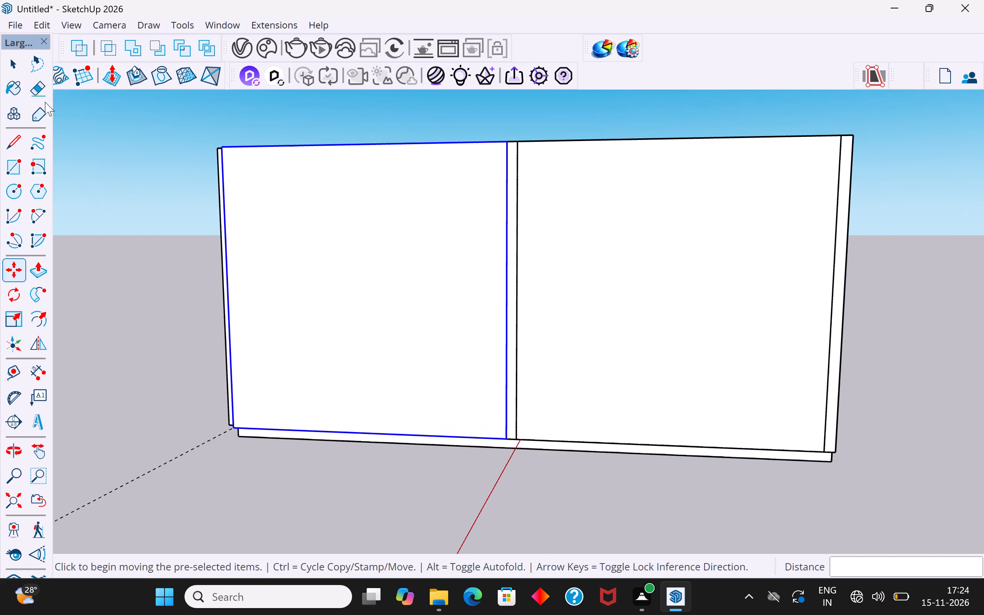
left_click(17, 62)
left_click(142, 278)
Inside the copied end wall group, extend its bottom face down 6" to the slab's underside.
middle_click_drag(451, 505, 756, 447)
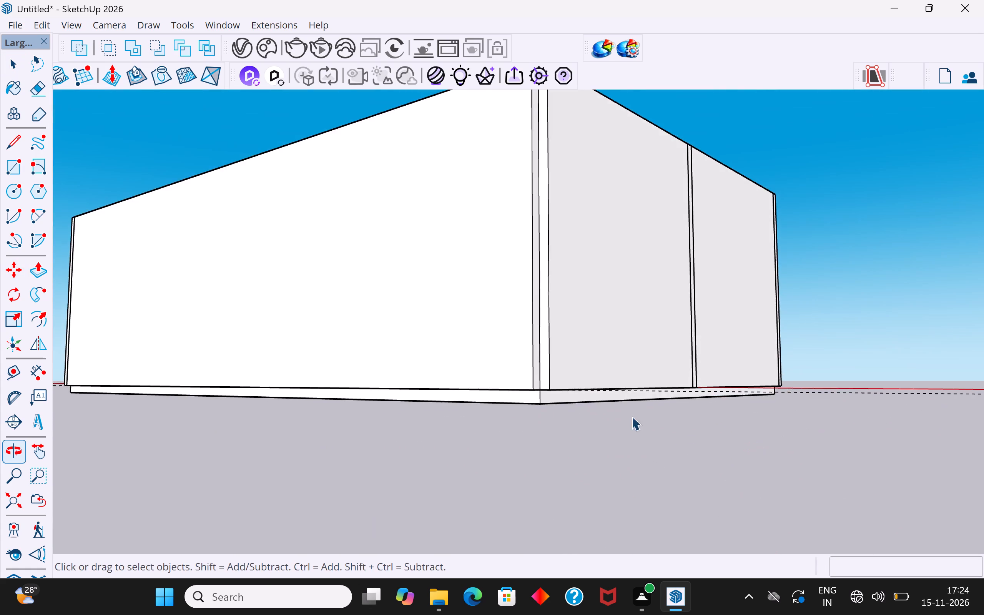
scroll(535, 382, "up", 8)
middle_click_drag(572, 385, 609, 239)
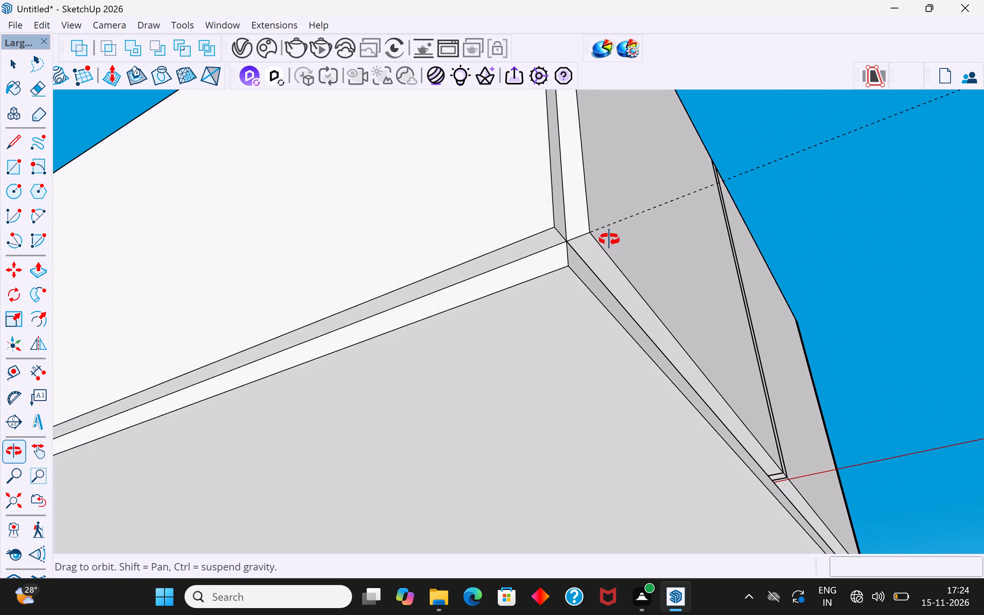
middle_click_drag(609, 239, 609, 240)
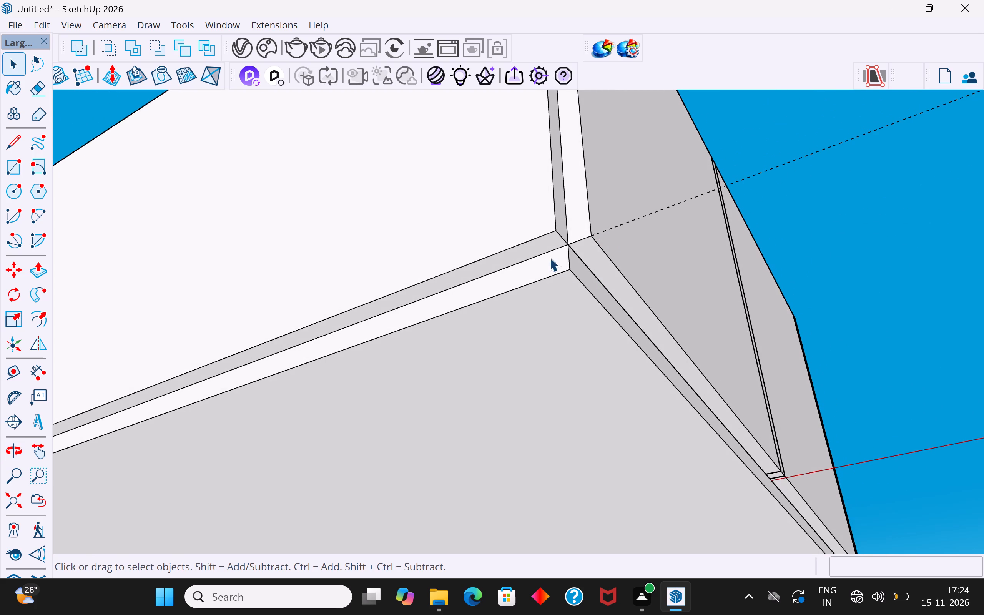
left_click(602, 256)
double_click(597, 257)
double_click(595, 259)
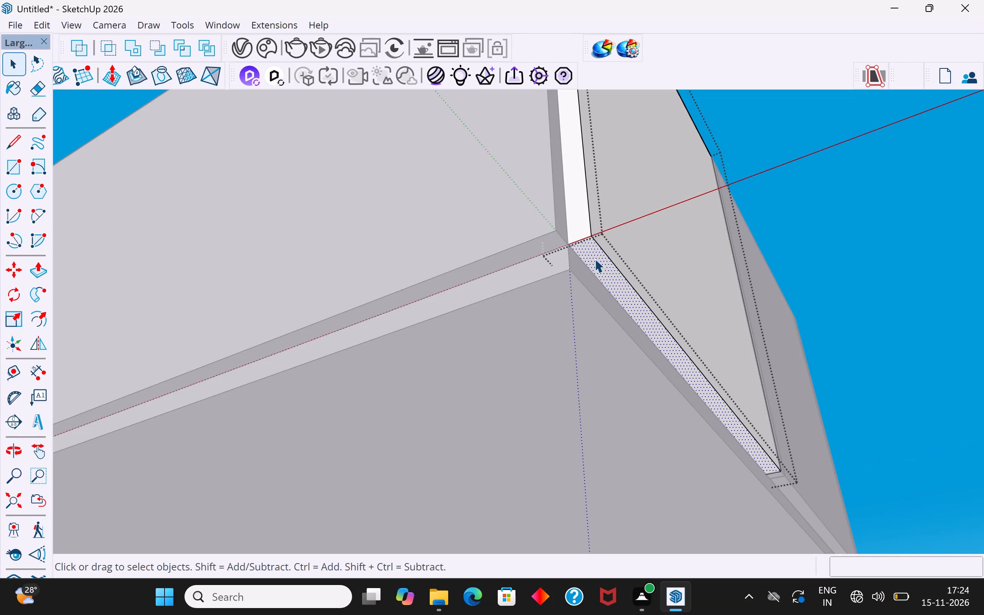
left_click(33, 268)
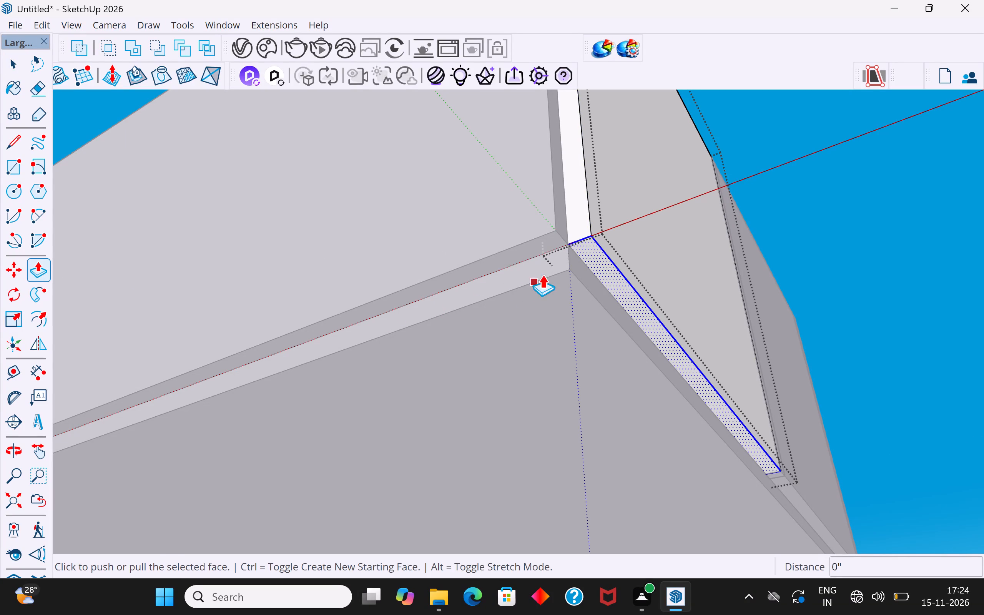
left_click(584, 256)
left_click(570, 268)
scroll(671, 381, "down", 2)
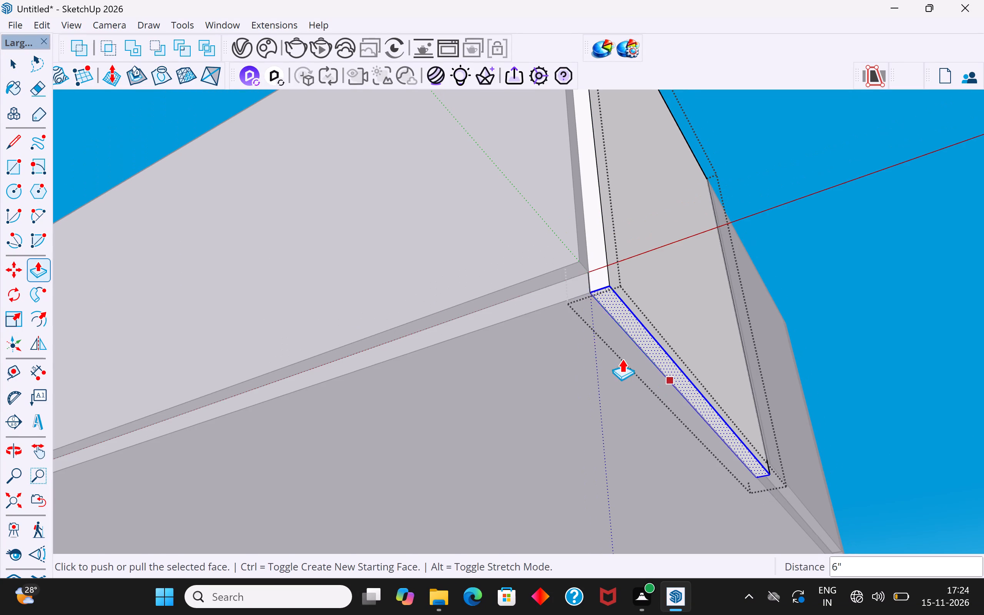
left_click(8, 64)
left_click(86, 152)
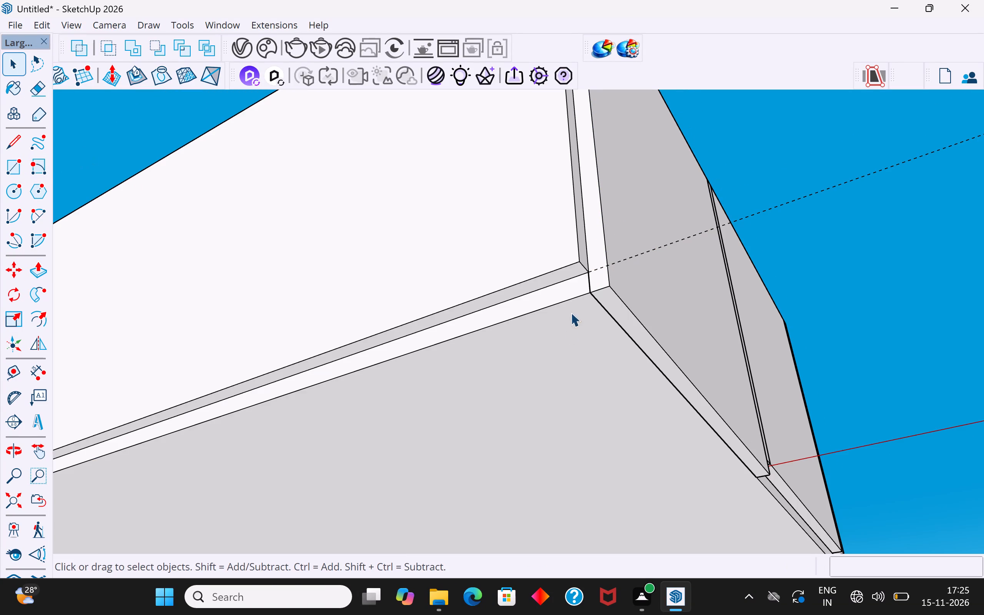
Inside the long outer wall group on the door side, extend its bottom face down 6" to the slab's underside.
left_click(562, 283)
double_click(571, 266)
left_click(572, 272)
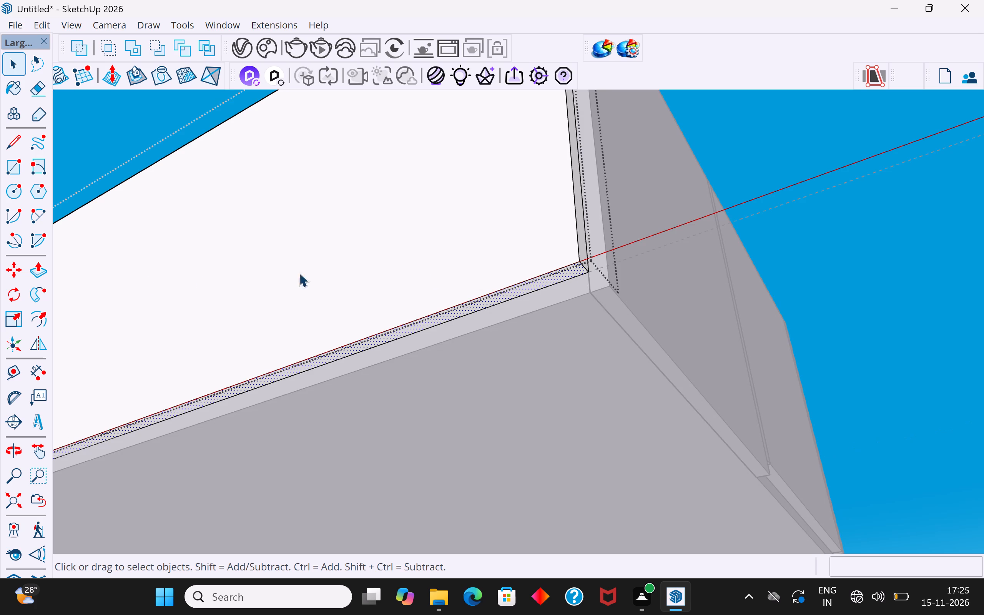
left_click(39, 269)
left_click(567, 276)
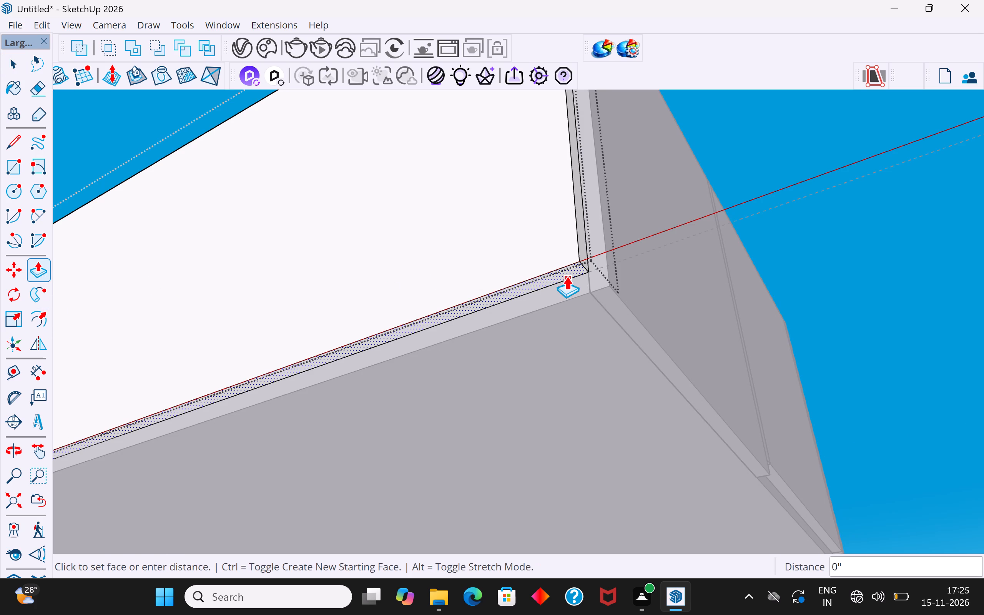
left_click(556, 303)
scroll(584, 334, "down", 5)
middle_click_drag(627, 339, 580, 392)
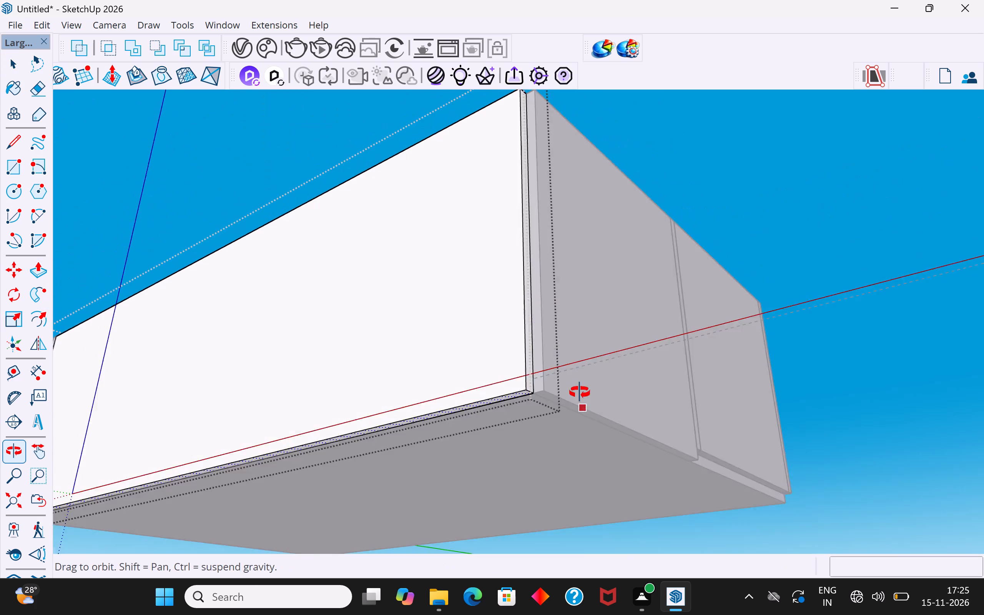
middle_click_drag(580, 392, 335, 439)
scroll(450, 350, "down", 3)
middle_click_drag(608, 452, 501, 465)
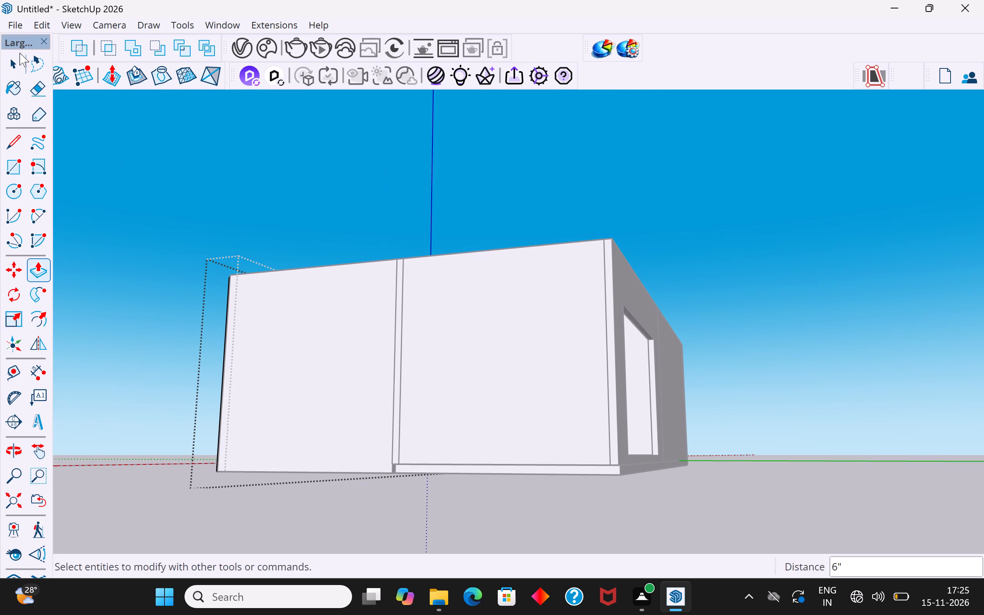
left_click(17, 66)
left_click(321, 198)
Inside the original end wall group, extend its bottom face down to the slab's underside.
middle_click_drag(618, 453, 580, 338)
scroll(390, 407, "up", 5)
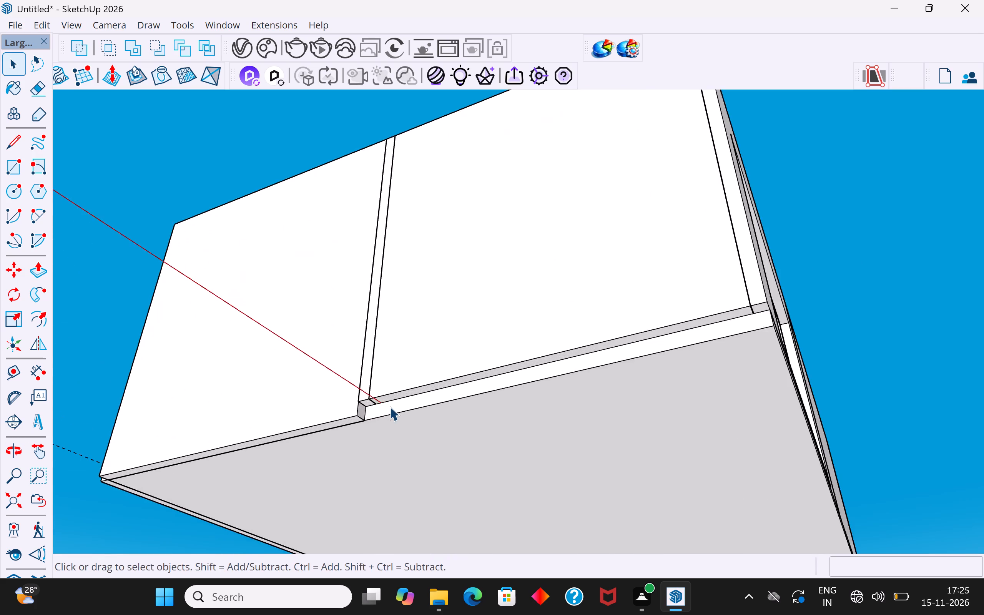
middle_click_drag(391, 407, 395, 326)
scroll(395, 326, "up", 5)
left_click(405, 295)
double_click(419, 306)
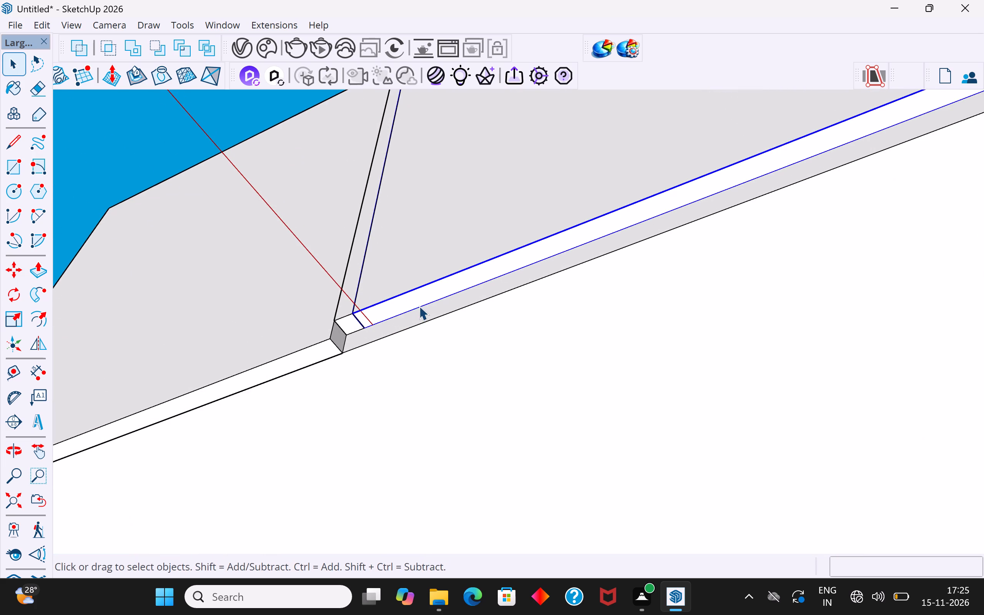
left_click(435, 290)
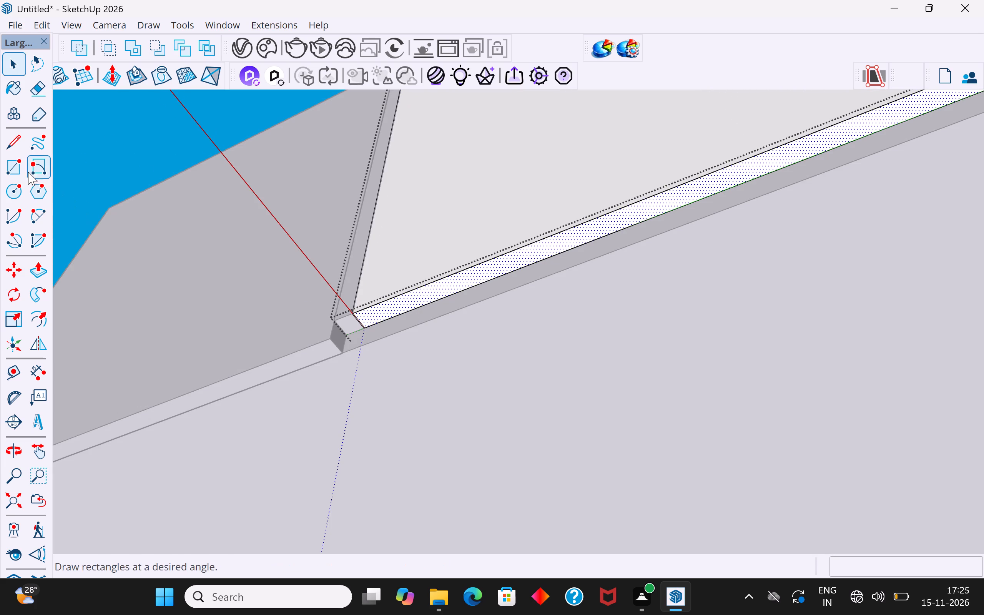
left_click(28, 272)
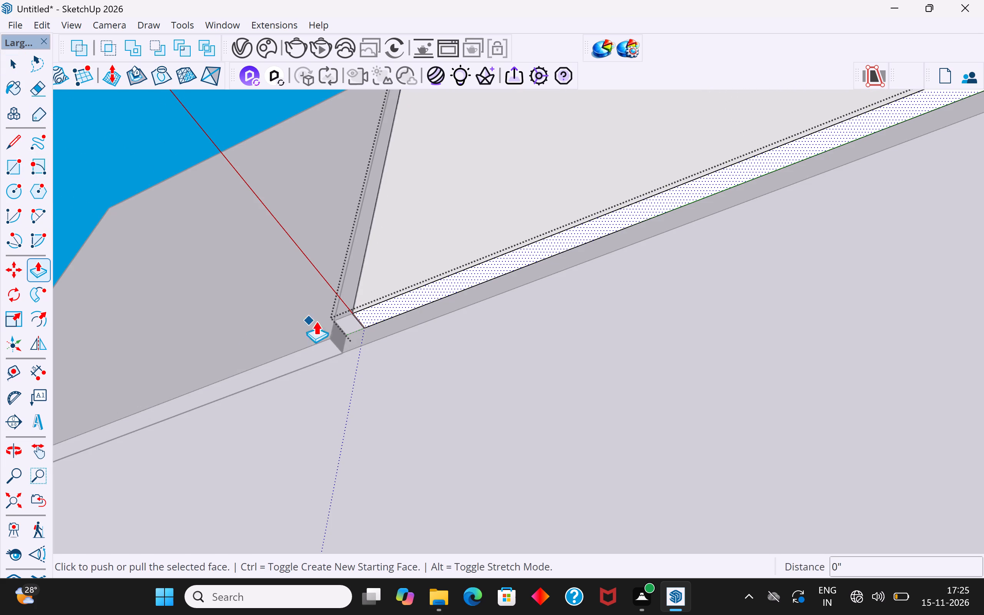
left_click(362, 317)
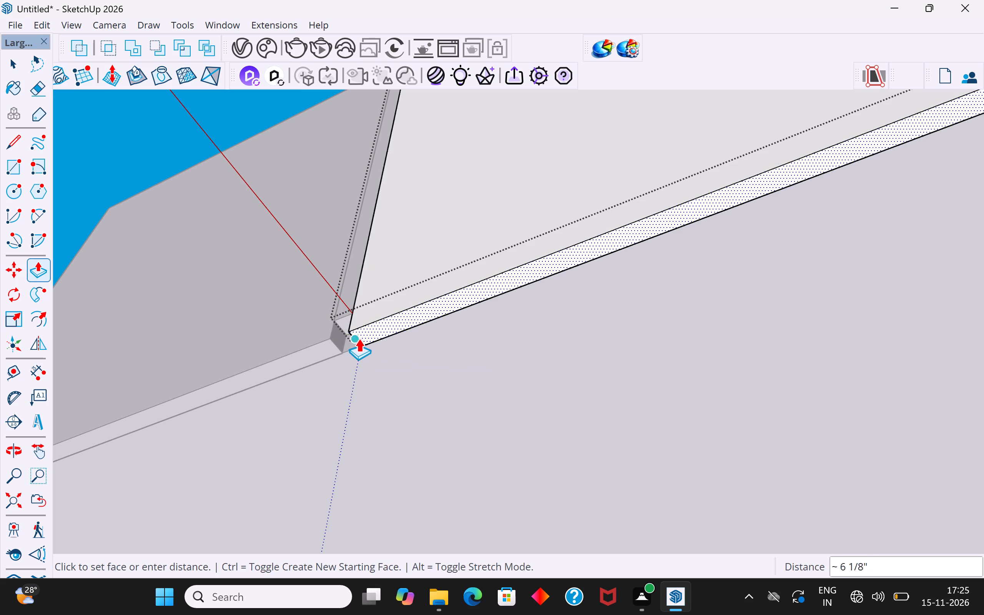
left_click(383, 336)
left_click(17, 61)
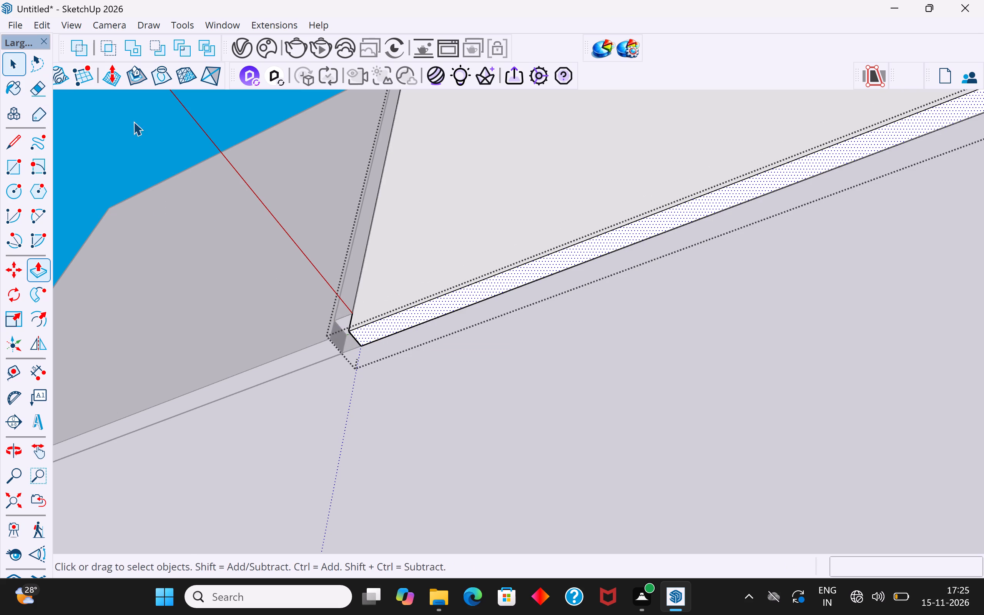
left_click(152, 125)
Inside the partition wall group with the door, push its end face back 5" from the outer end walls' face.
middle_click_drag(378, 365, 571, 526)
scroll(468, 205, "down", 9)
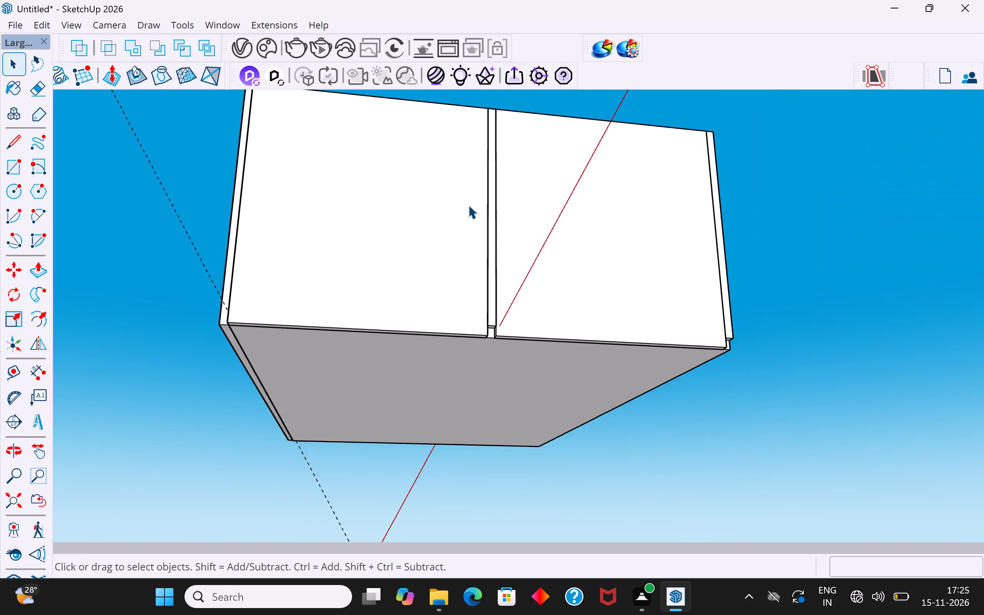
scroll(468, 205, "down", 1)
middle_click_drag(495, 238, 582, 514)
scroll(505, 271, "down", 3)
middle_click_drag(531, 365, 575, 439)
scroll(590, 364, "up", 5)
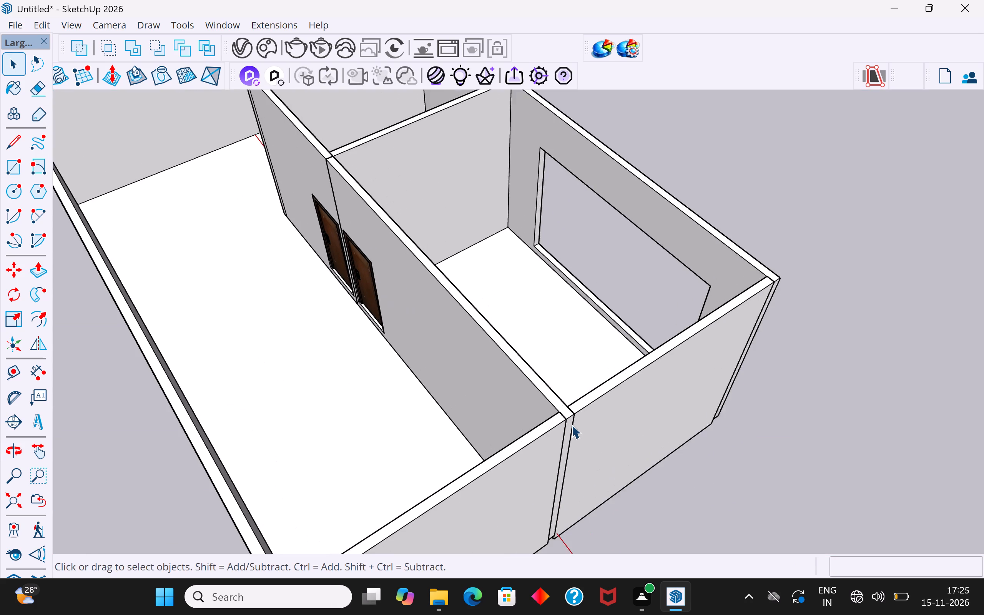
scroll(572, 425, "up", 3)
left_click(570, 428)
double_click(566, 427)
left_click(569, 426)
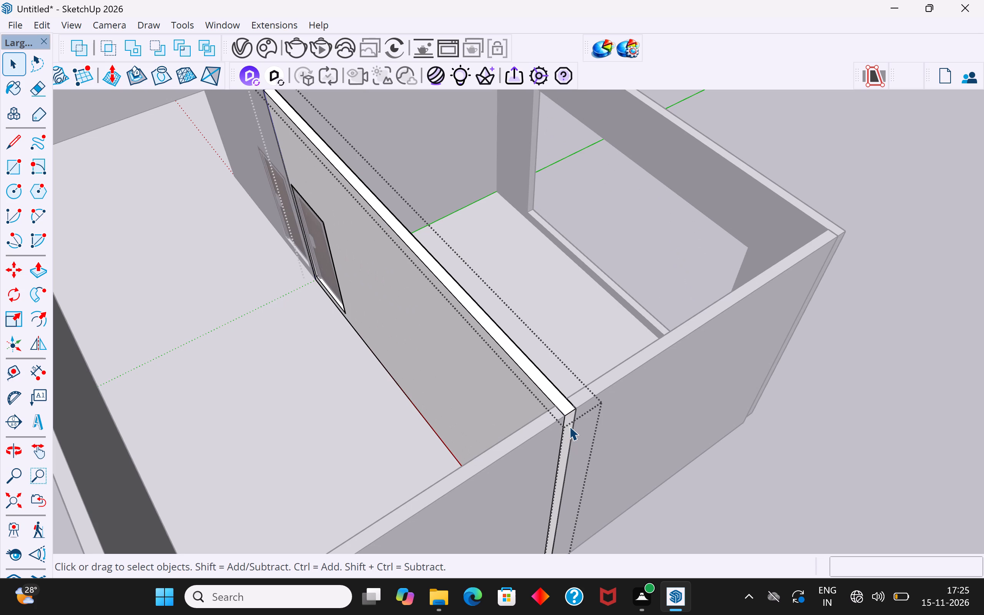
left_click(30, 261)
left_click(38, 268)
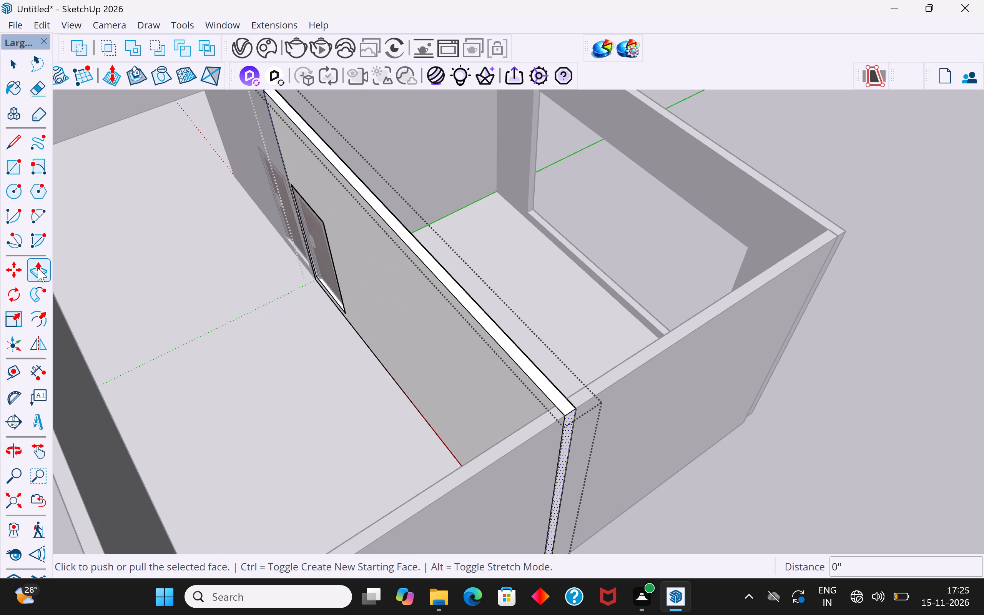
scroll(576, 409, "up", 5)
left_click(575, 422)
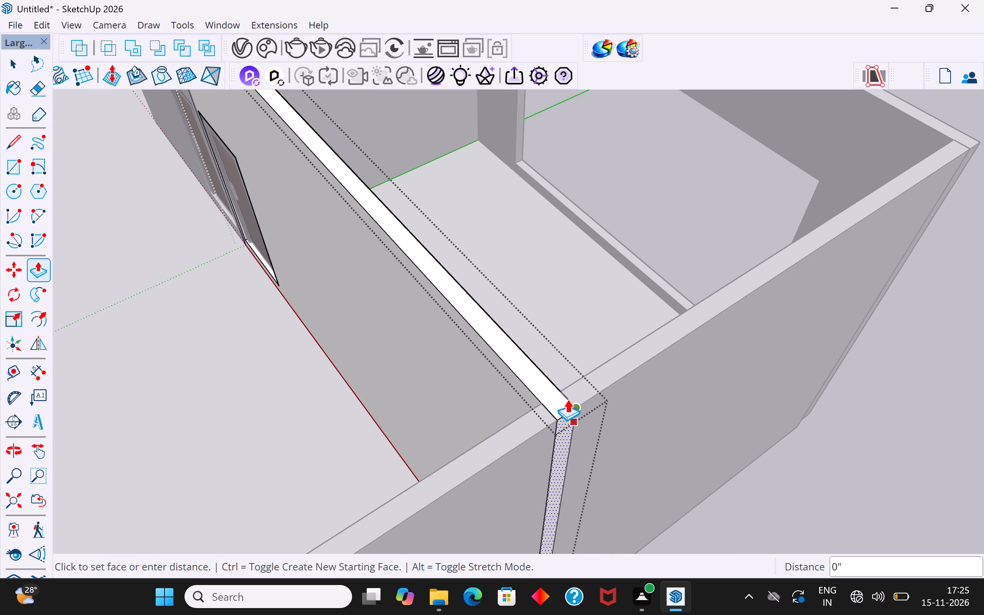
left_click(560, 392)
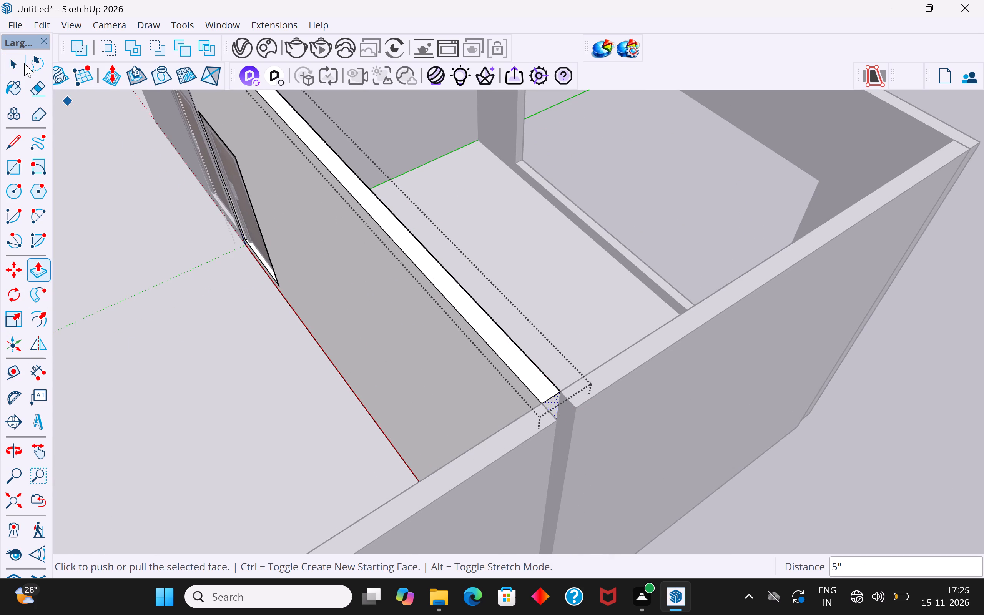
left_click(20, 63)
left_click(827, 498)
Delete the end wall closing the bay beside the large window opening.
scroll(544, 264, "down", 6)
middle_click_drag(788, 364, 595, 332)
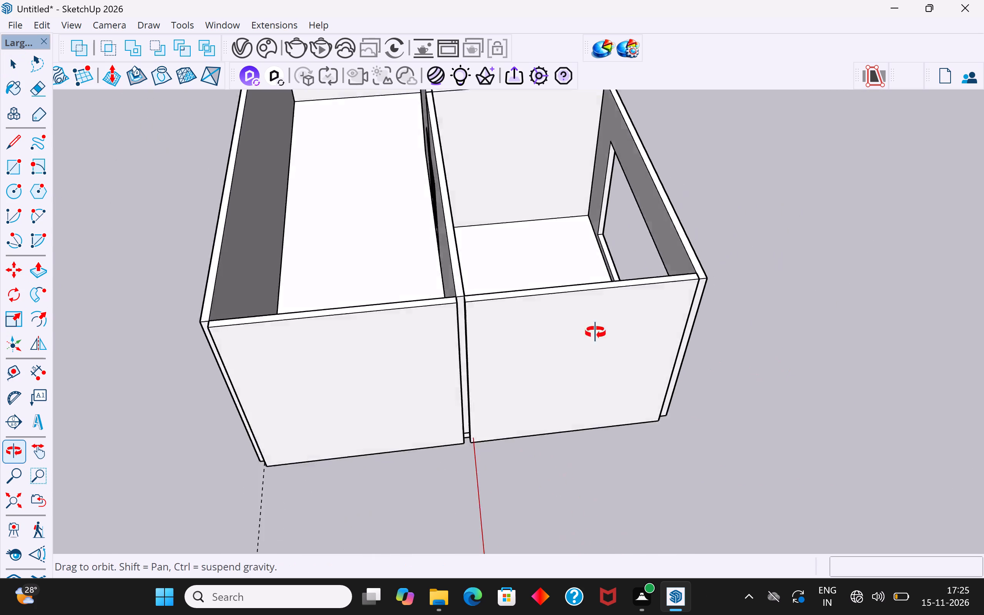
middle_click_drag(595, 332, 557, 193)
scroll(448, 319, "up", 1)
middle_click_drag(670, 370, 519, 455)
scroll(530, 492, "up", 3)
middle_click_drag(543, 467, 946, 455)
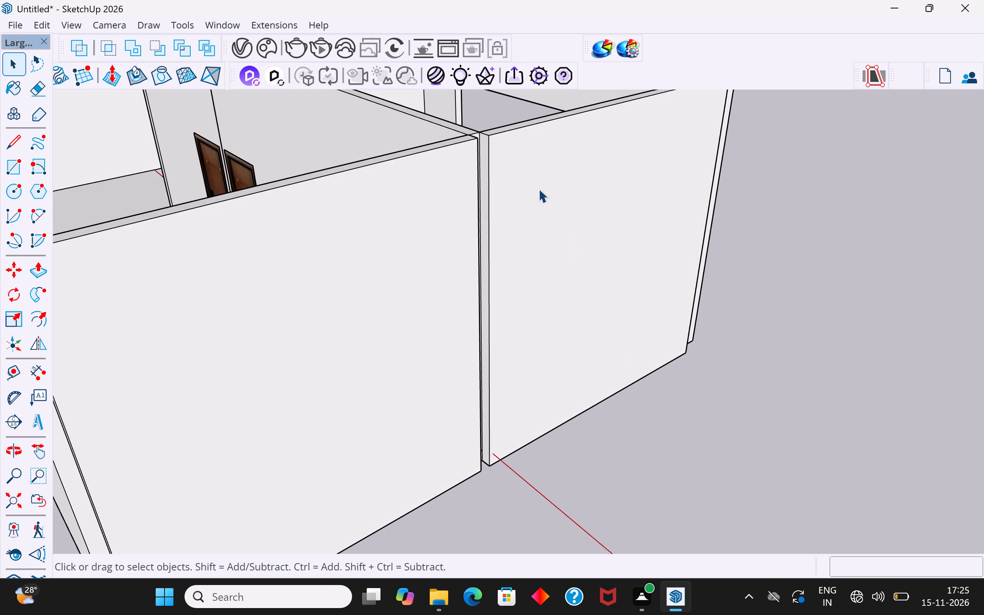
middle_click_drag(519, 228, 510, 278)
left_click(547, 280)
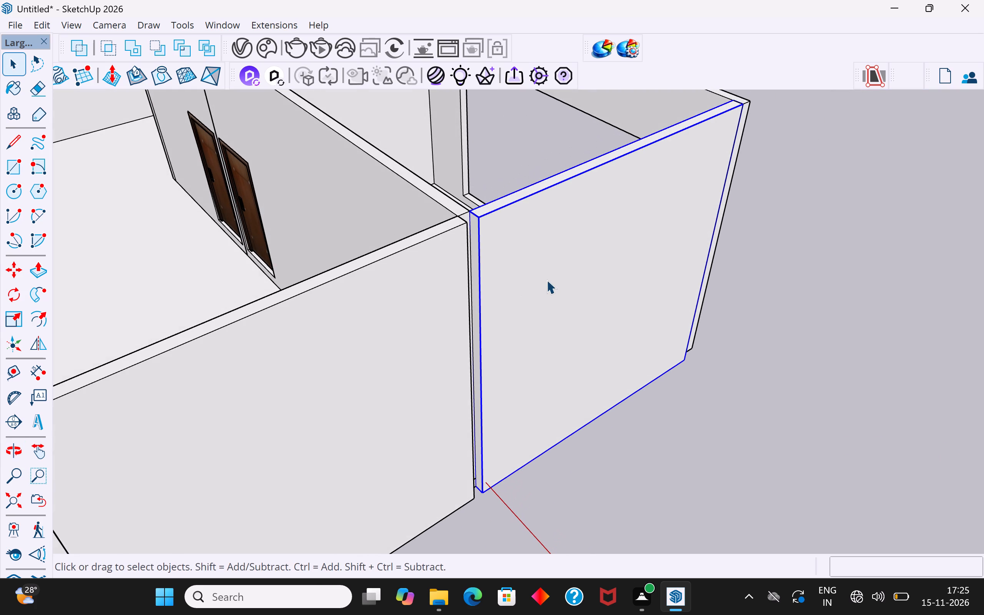
key("Delete")
Inside the remaining end wall group, extend its end face 12' 5" along the slab edge to the window wall's corner.
middle_click_drag(711, 332, 338, 364)
scroll(236, 344, "up", 2)
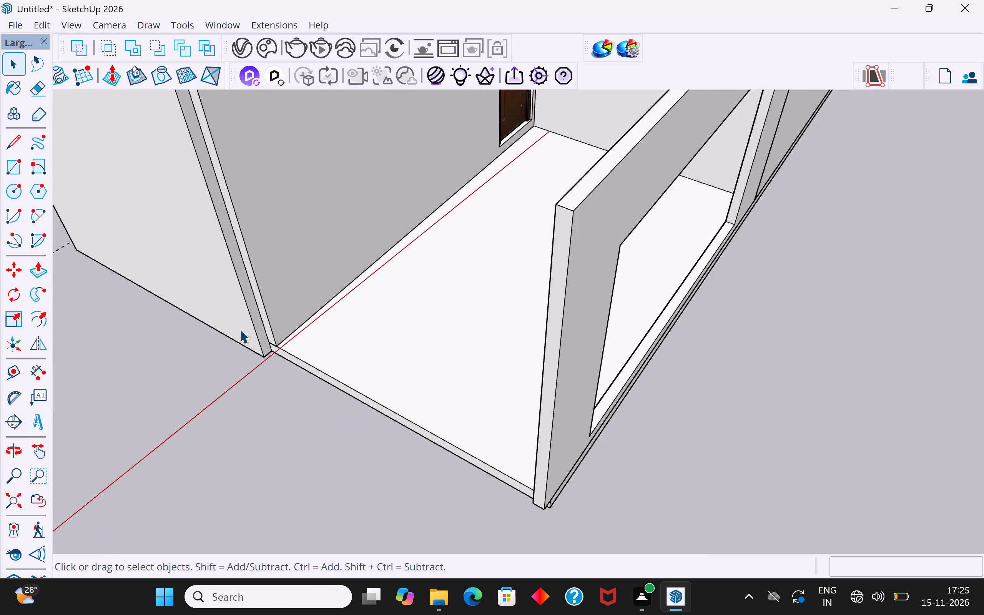
scroll(240, 329, "up", 1)
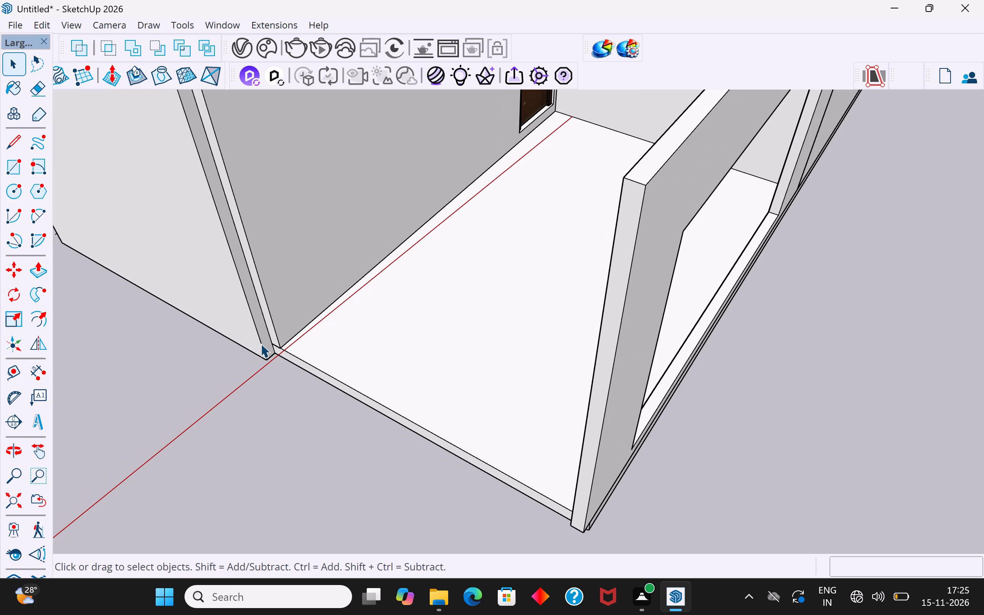
left_click(270, 339)
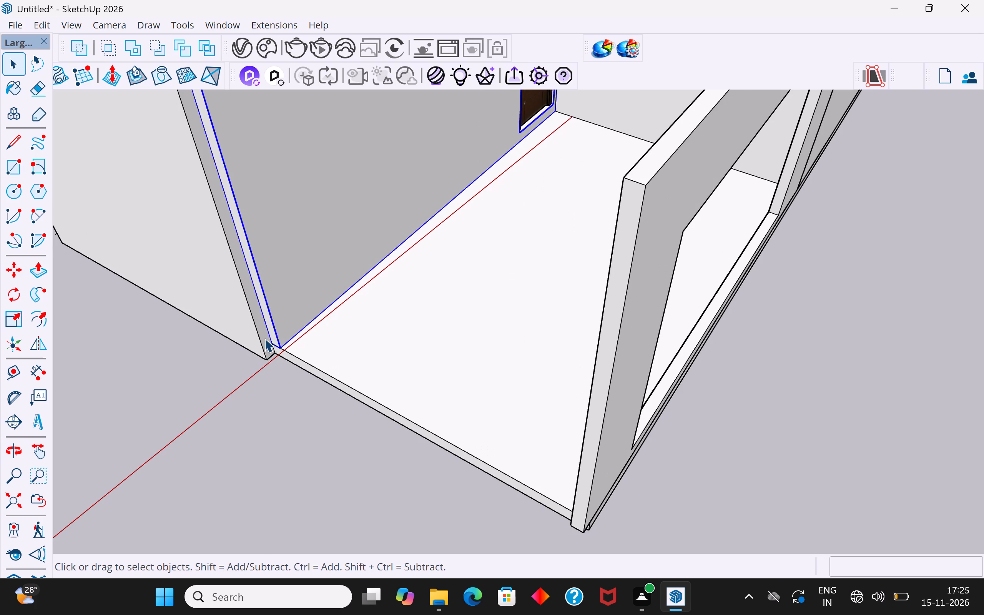
double_click(264, 338)
left_click(266, 342)
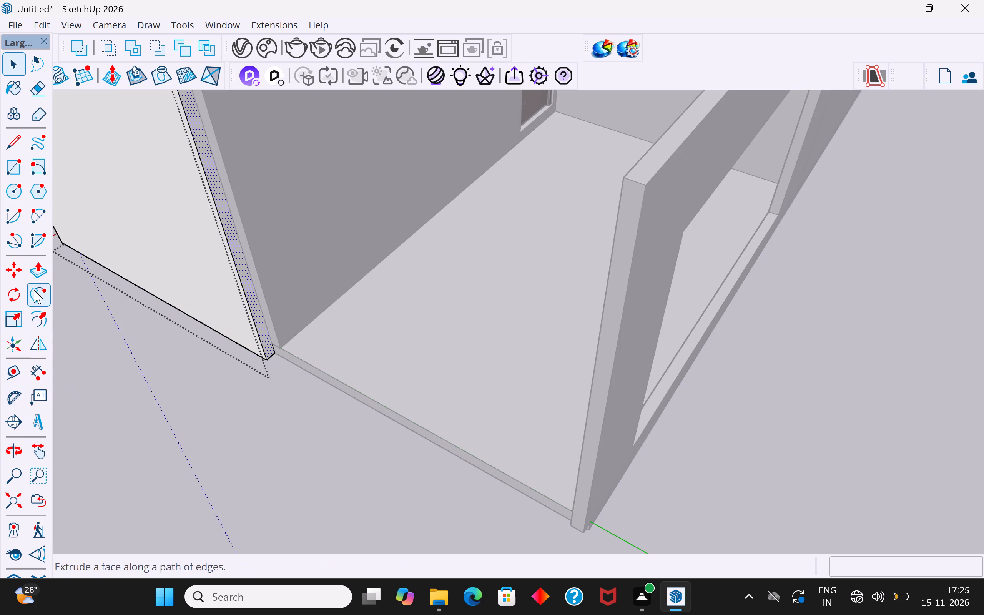
left_click(41, 265)
left_click(275, 354)
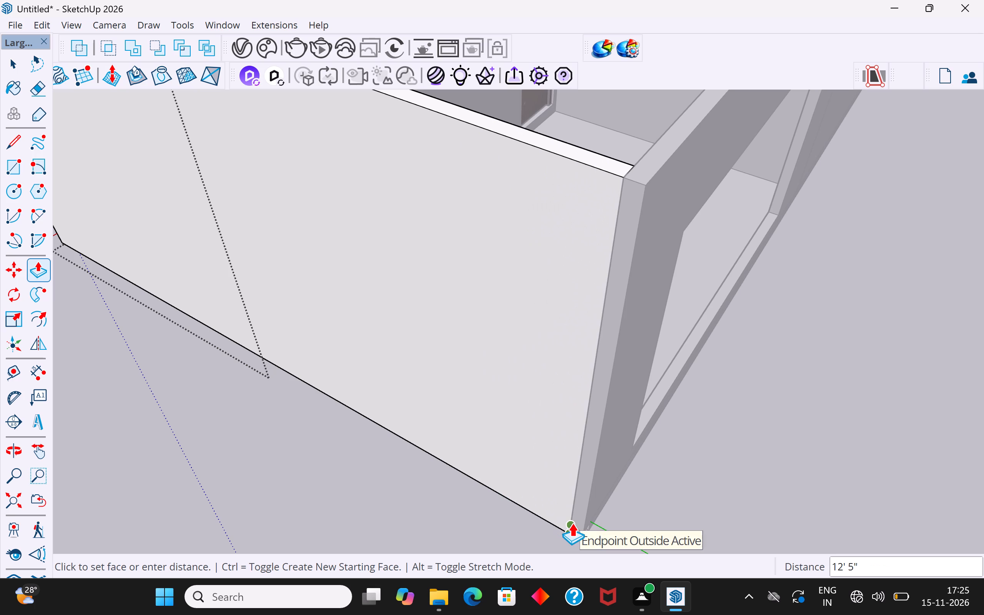
left_click(572, 523)
middle_click_drag(583, 481, 744, 519)
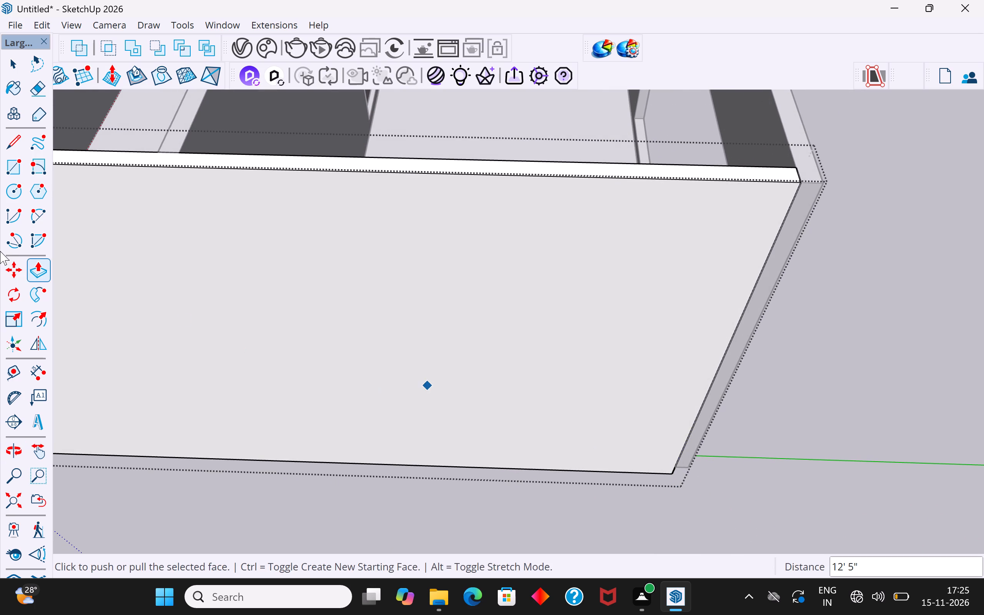
left_click(14, 69)
left_click(336, 525)
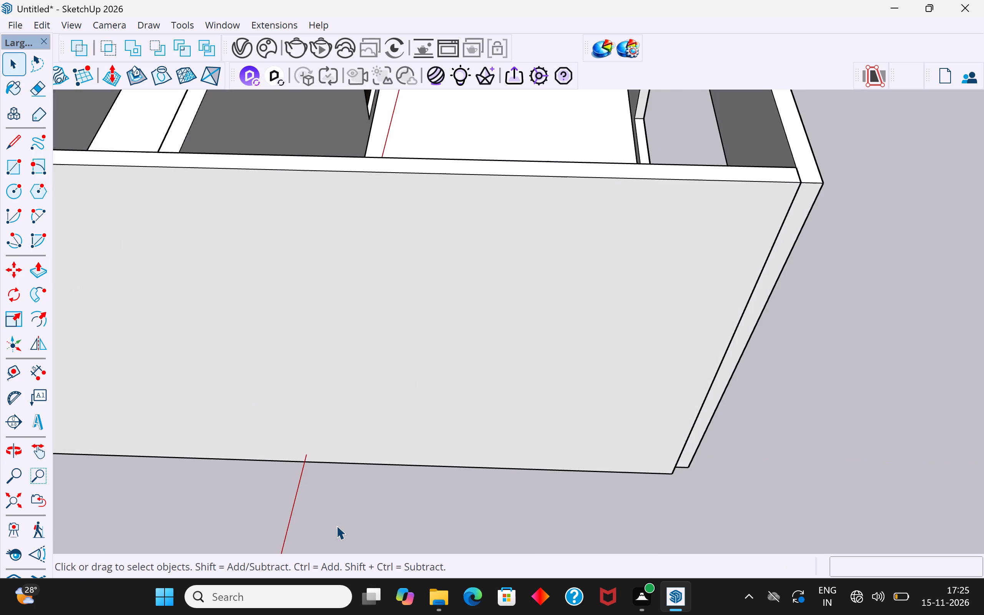
Push the end face of the window wall back 5" at the corner with the extended end wall.
middle_click_drag(744, 454, 412, 357)
scroll(412, 357, "down", 5)
middle_click_drag(417, 458, 427, 456)
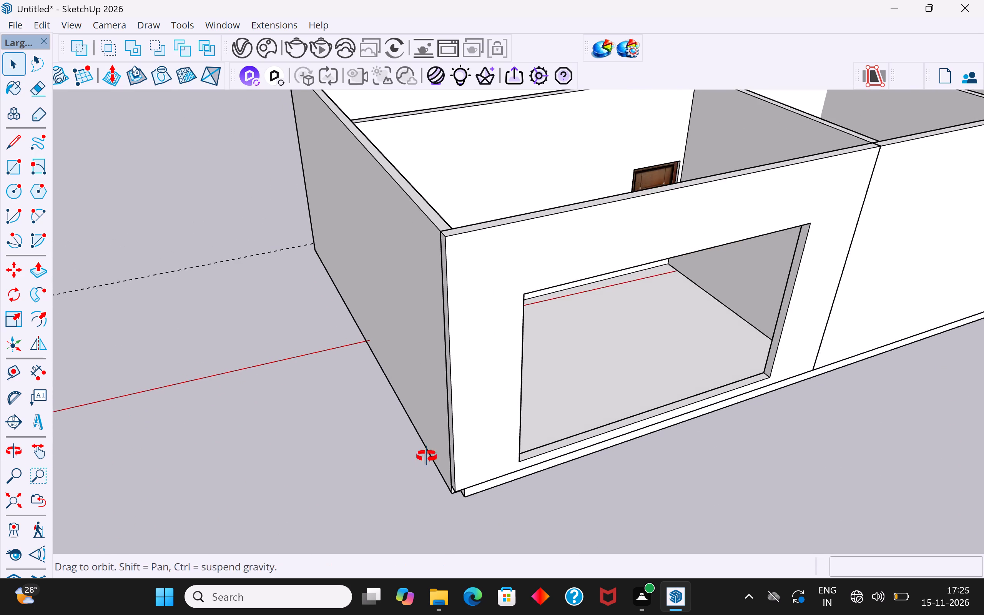
middle_click_drag(427, 456, 566, 291)
middle_click_drag(586, 436, 606, 236)
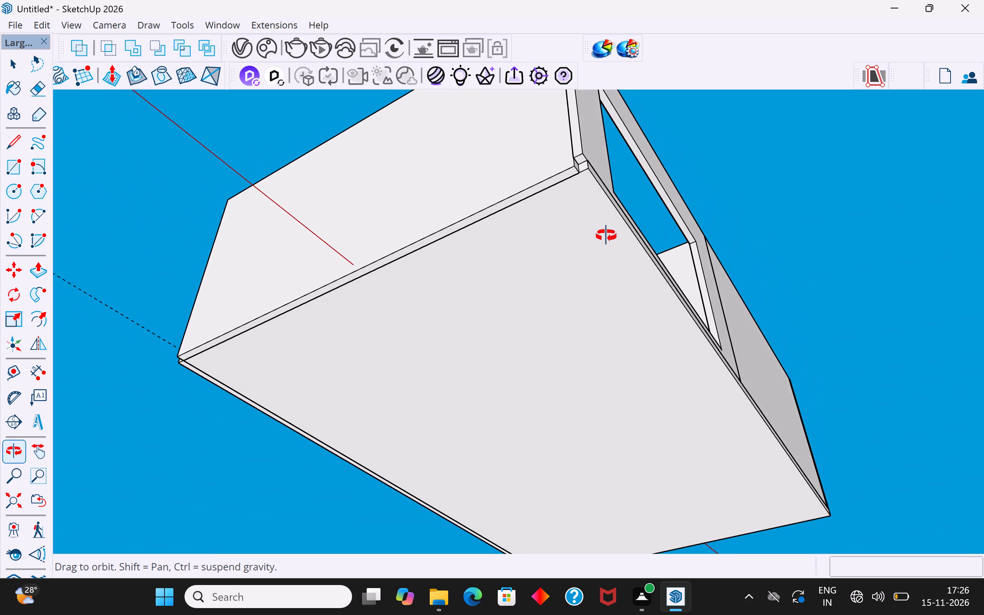
middle_click_drag(606, 236, 465, 263)
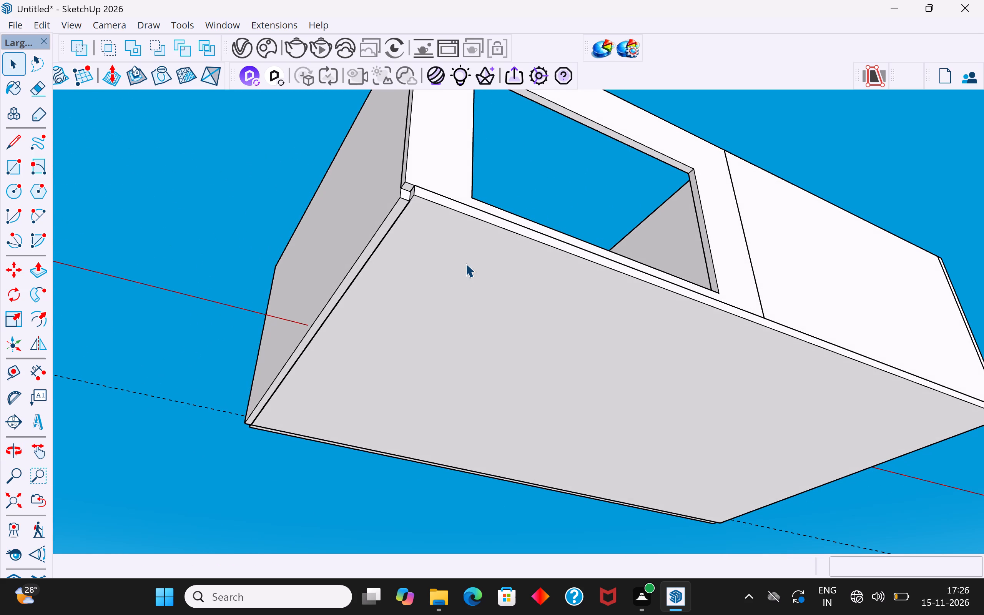
scroll(387, 185, "up", 3)
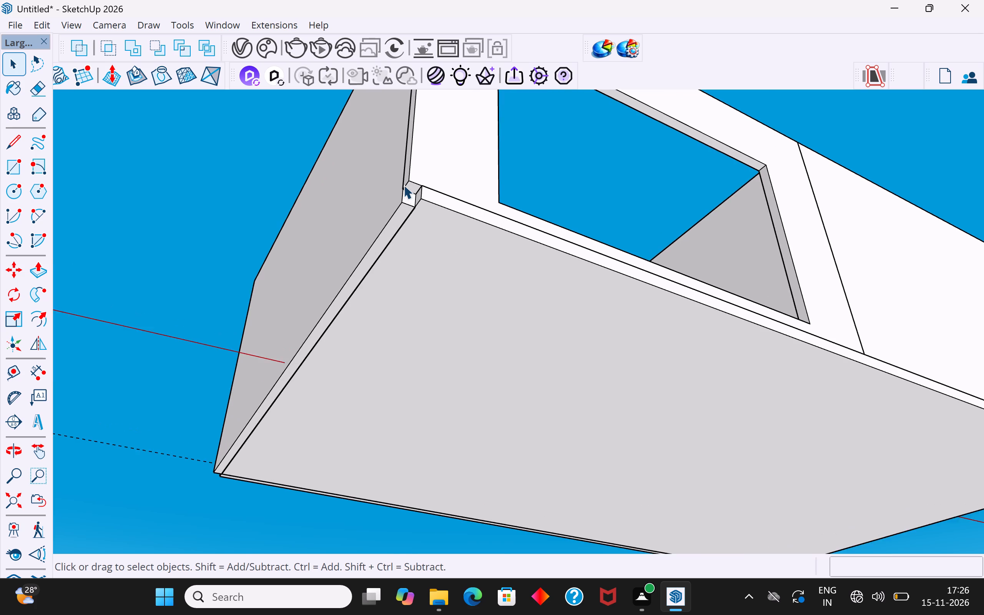
scroll(421, 209, "up", 3)
middle_click_drag(422, 210, 472, 341)
scroll(464, 331, "up", 3)
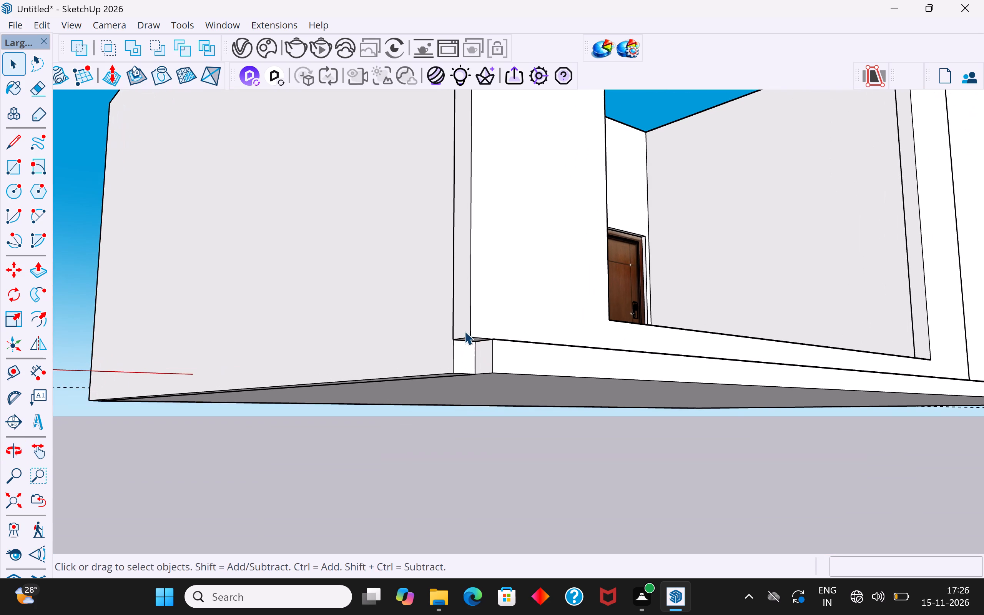
left_click(465, 317)
left_click(36, 275)
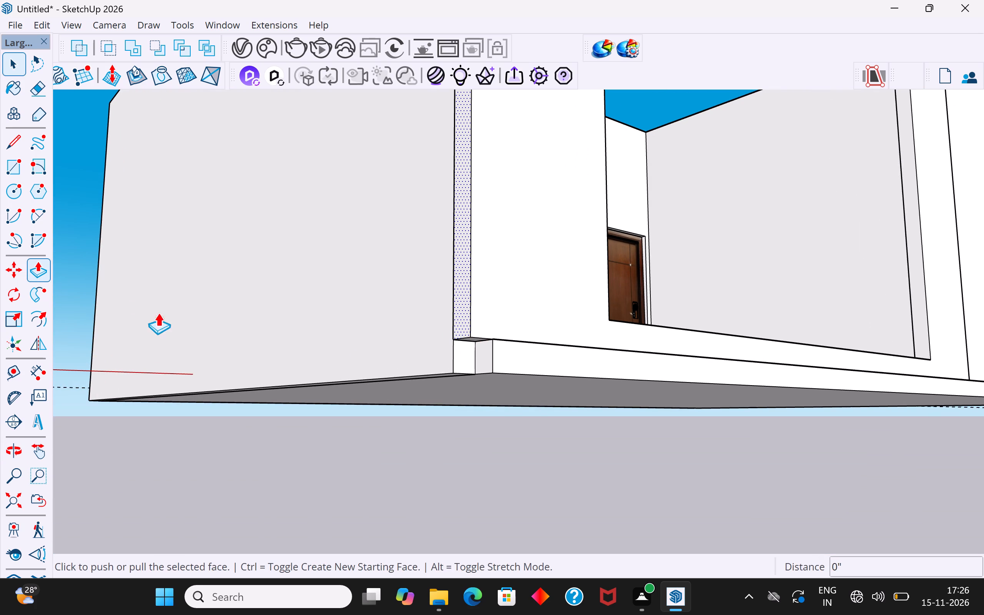
left_click(464, 341)
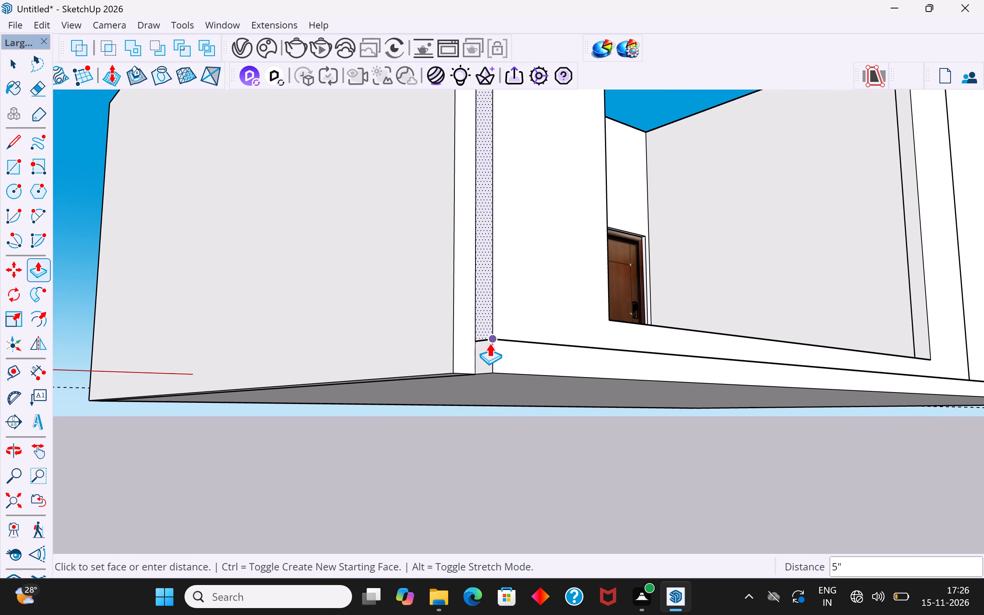
left_click(489, 343)
left_click(17, 65)
left_click(78, 152)
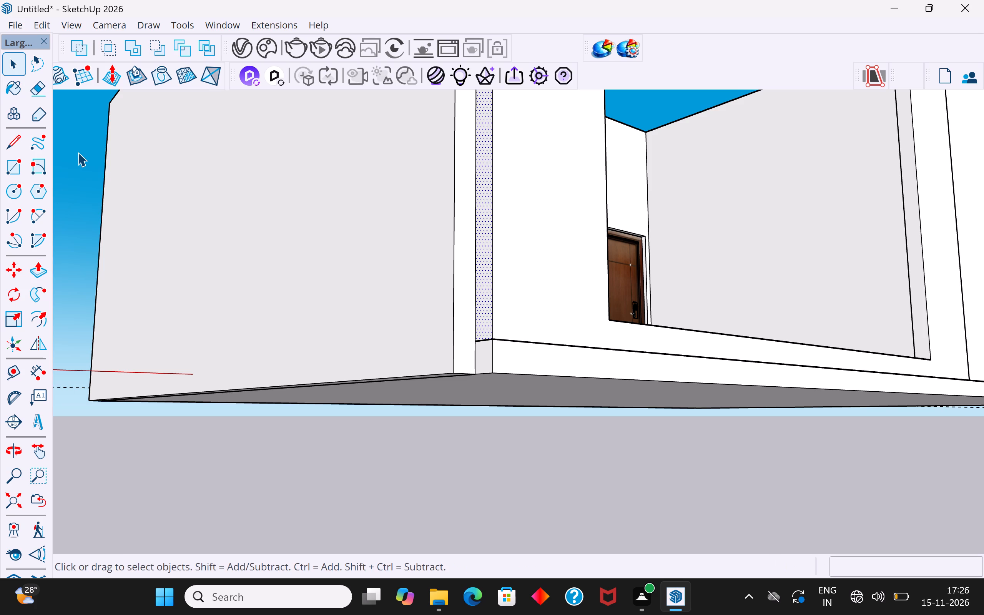
Inside the extended end wall group, pull its end face out 5" to the window wall's outer face.
scroll(470, 296, "down", 4)
middle_click_drag(479, 335, 511, 511)
scroll(358, 247, "down", 11)
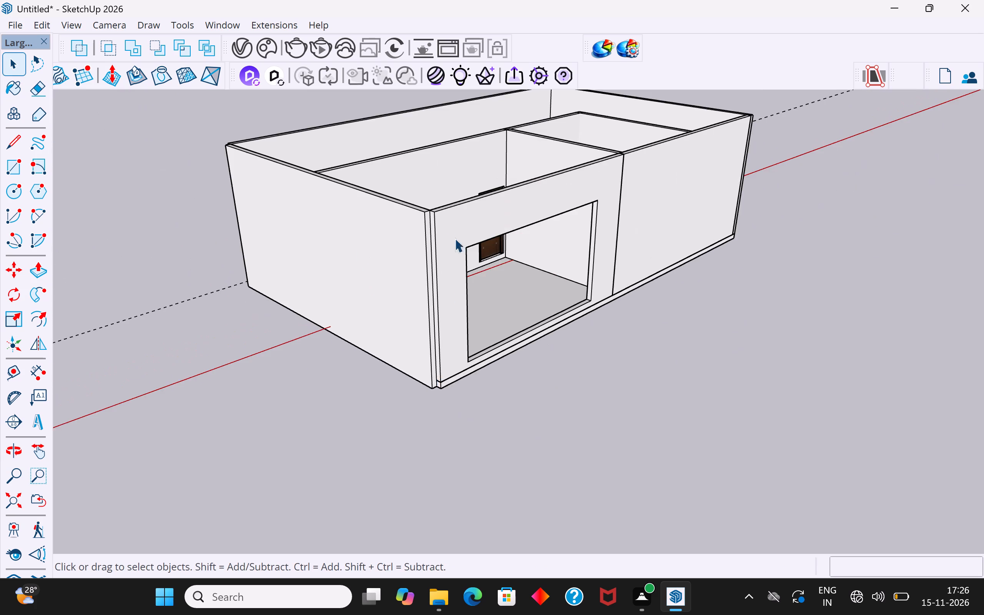
scroll(444, 212, "up", 5)
left_click(415, 234)
scroll(415, 234, "up", 5)
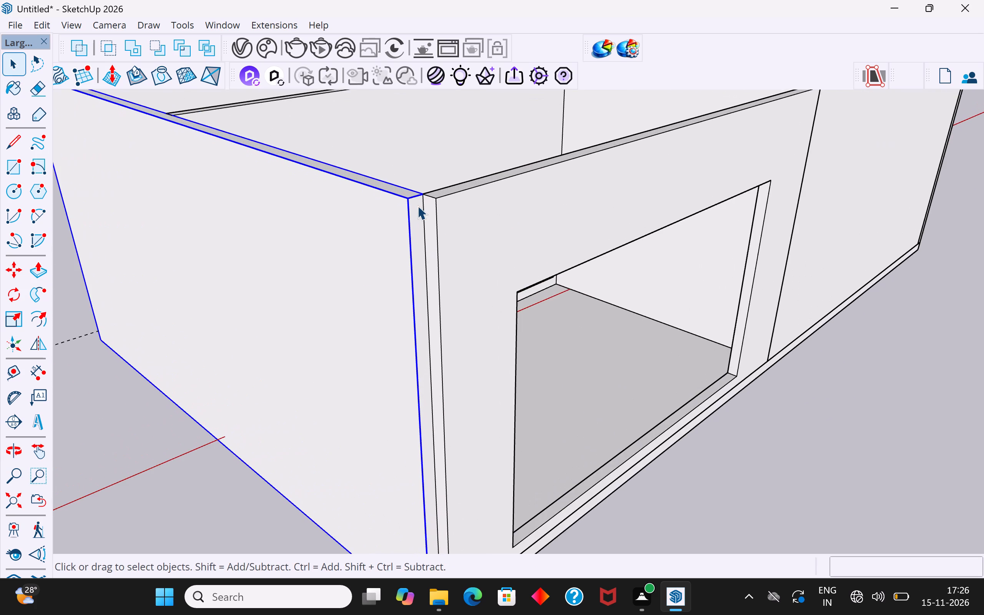
double_click(417, 206)
left_click(417, 208)
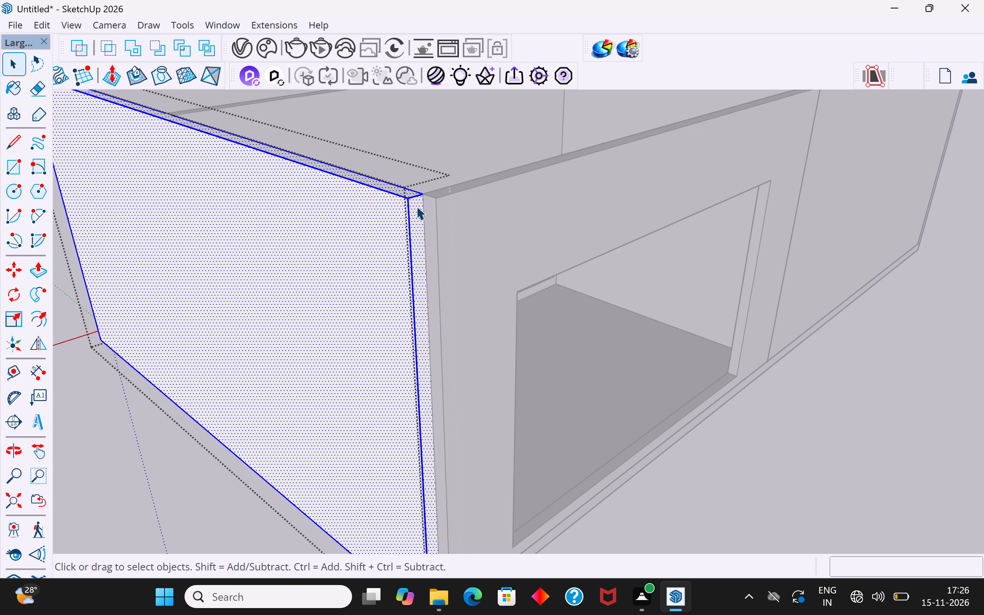
left_click(416, 208)
left_click(39, 269)
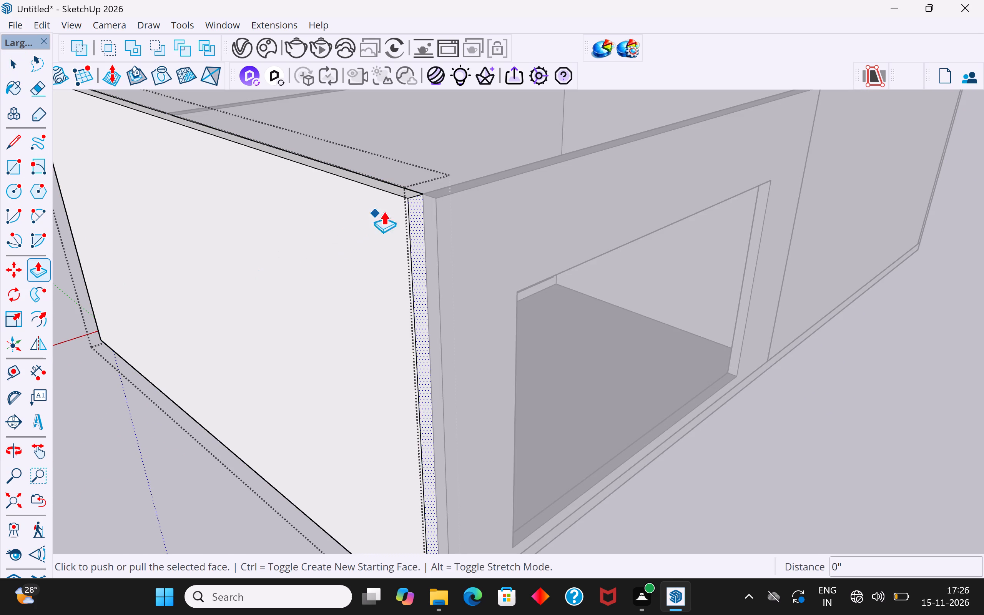
left_click(429, 197)
left_click(435, 198)
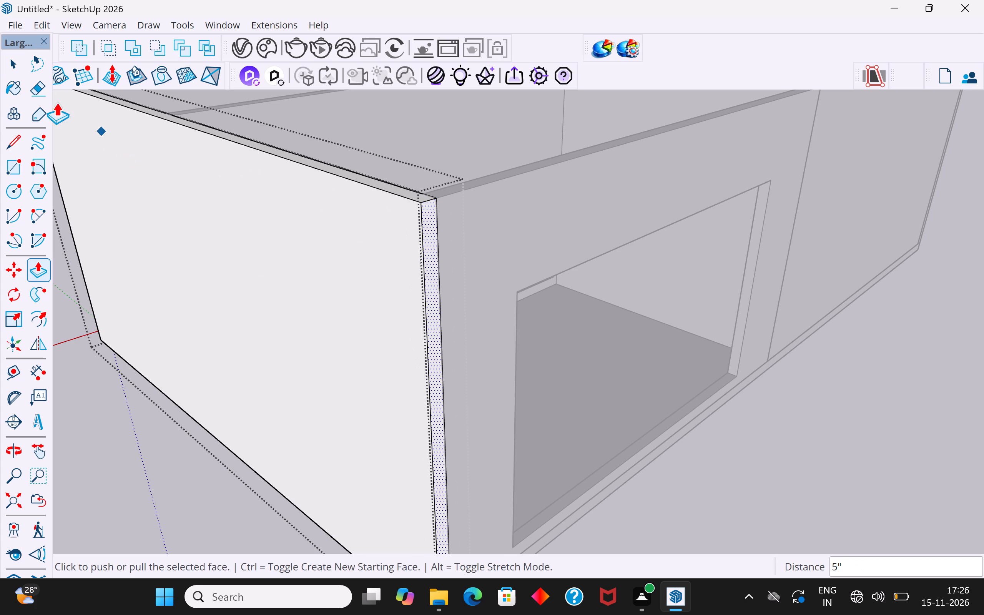
left_click(20, 62)
left_click(120, 423)
Delete all guide lines from the model.
scroll(363, 432, "down", 13)
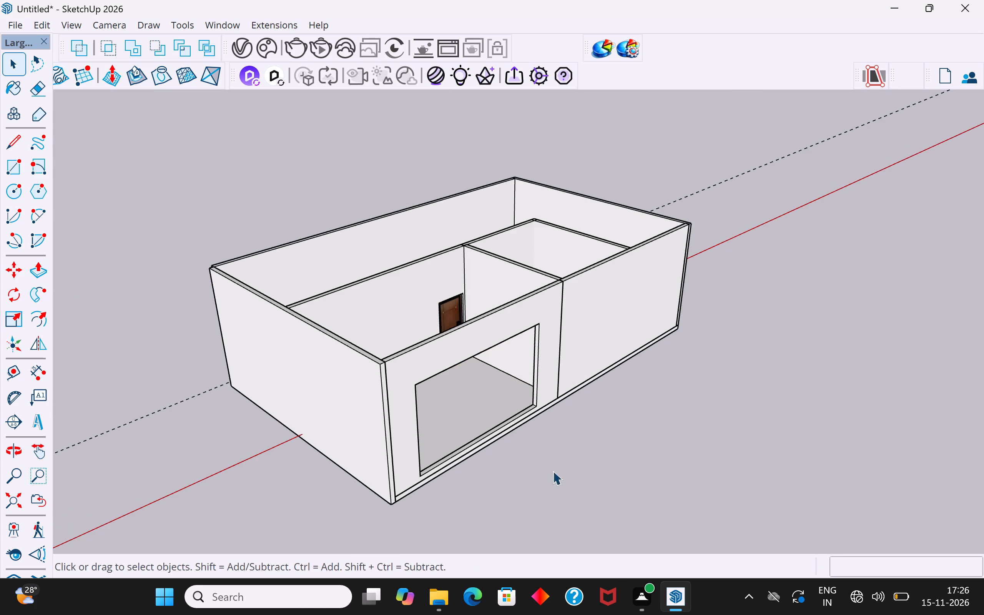
middle_click_drag(594, 474, 646, 472)
scroll(607, 303, "down", 4)
middle_click_drag(771, 297, 570, 344)
scroll(381, 369, "down", 4)
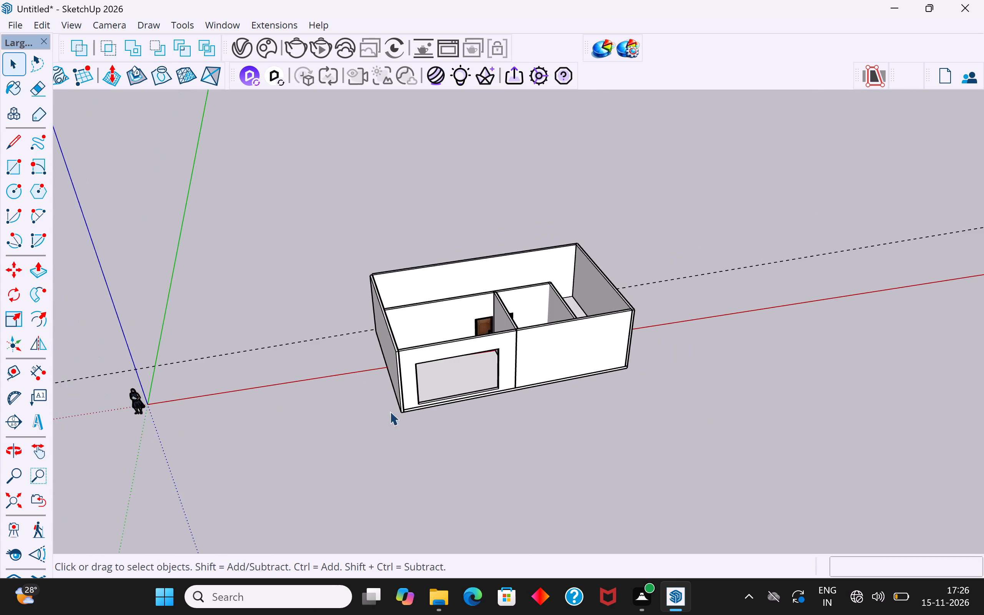
middle_click_drag(671, 434, 653, 364)
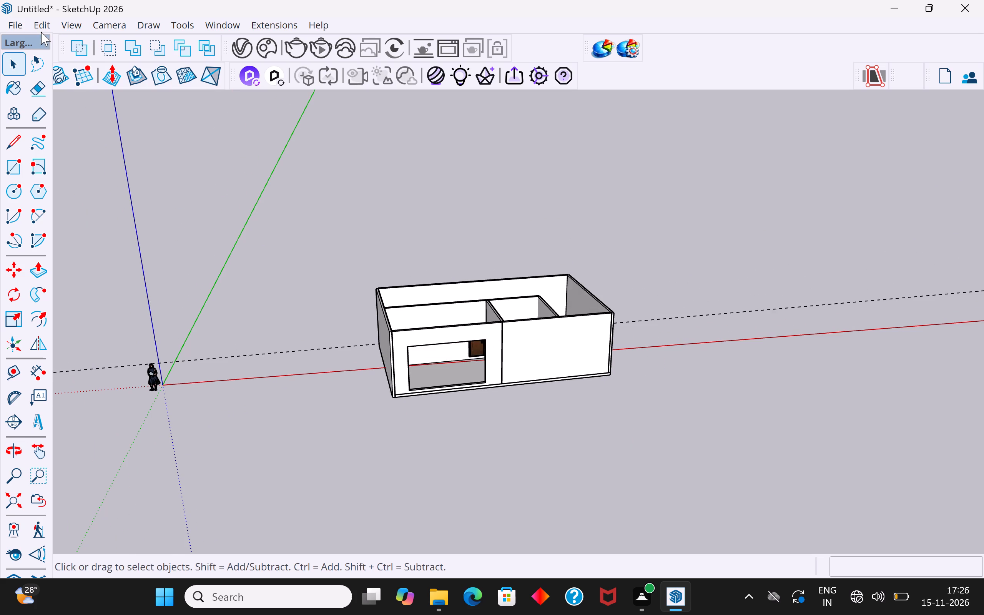
left_click(41, 25)
left_click(82, 187)
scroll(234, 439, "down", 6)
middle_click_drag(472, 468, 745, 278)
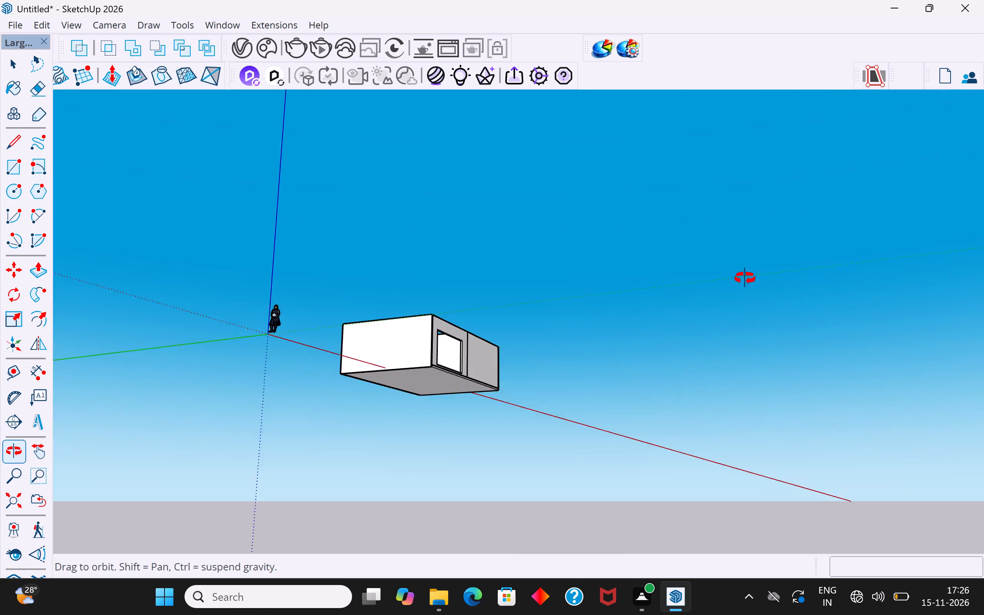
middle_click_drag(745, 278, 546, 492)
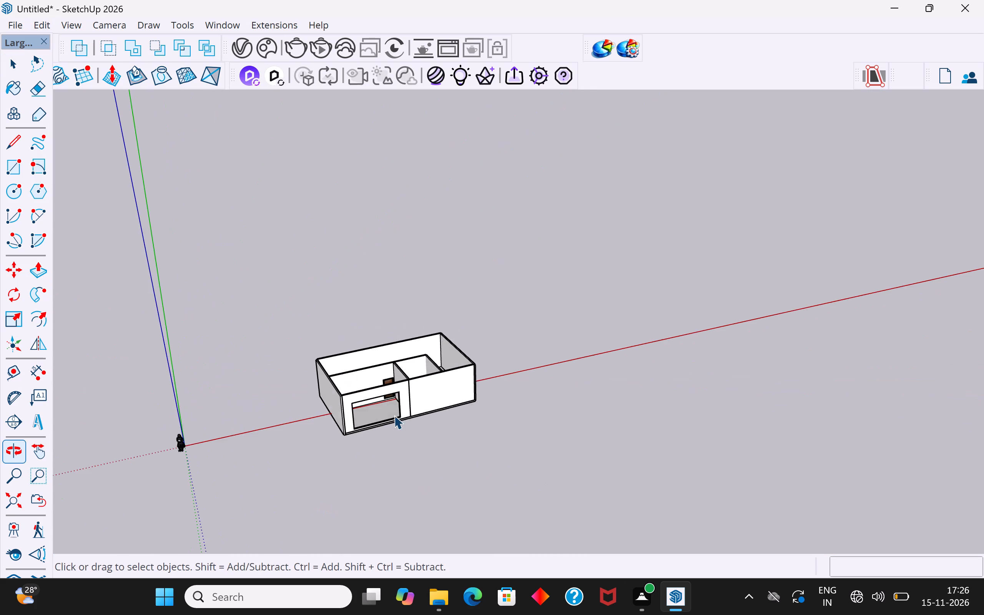
Inspect the building from all sides, examining the window wall, end walls and outer corners for alignment.
scroll(394, 415, "up", 8)
middle_click_drag(533, 435, 561, 269)
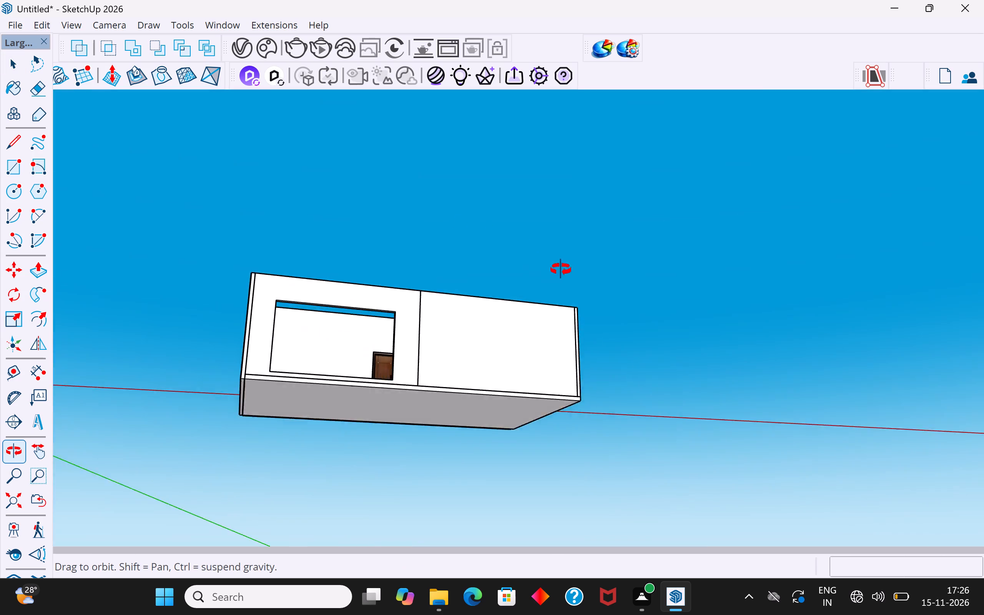
middle_click_drag(561, 269, 371, 443)
scroll(480, 422, "down", 5)
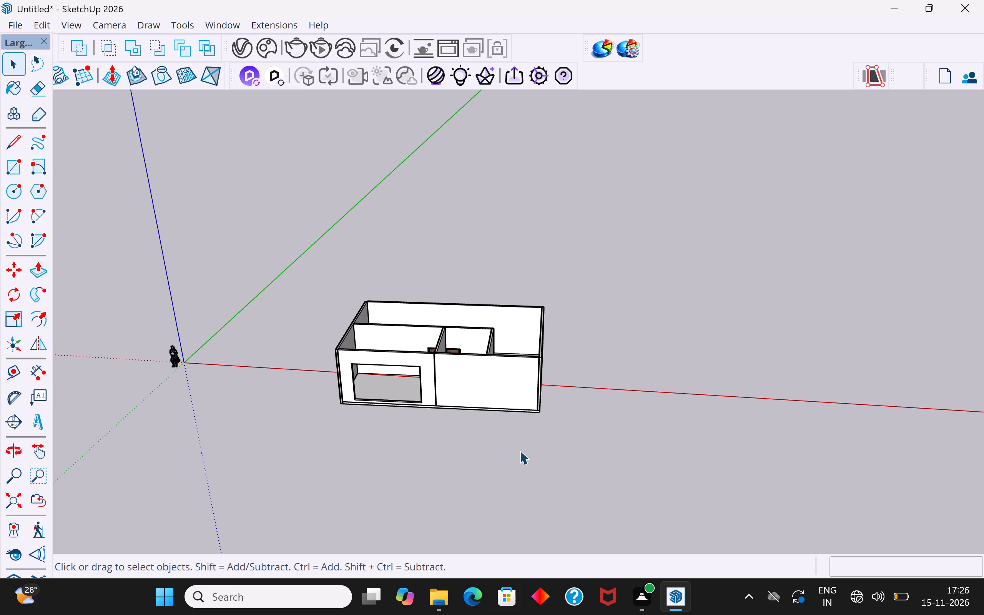
left_click(435, 497)
middle_click_drag(742, 430, 322, 453)
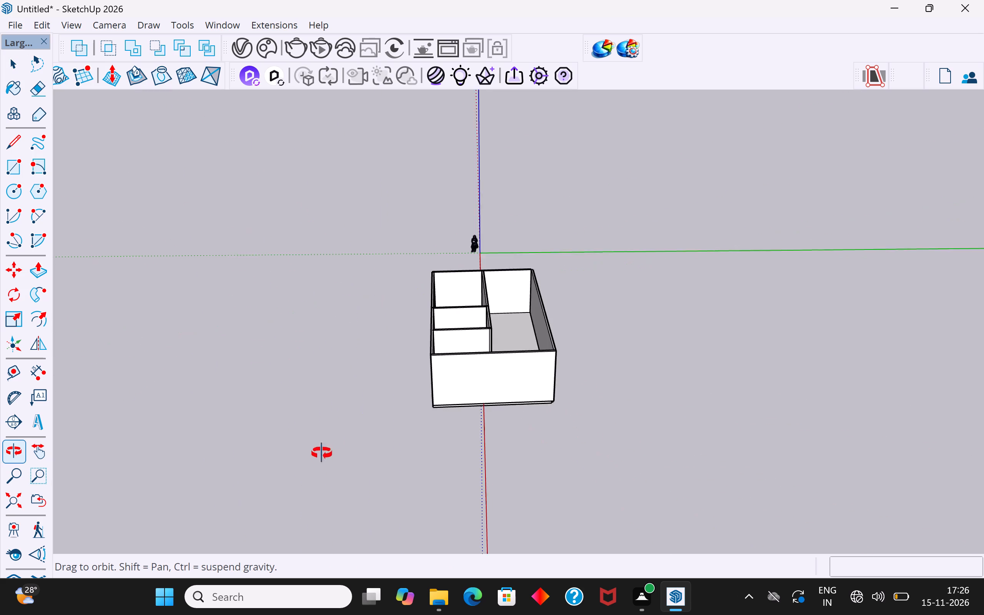
middle_click_drag(322, 453, 886, 426)
scroll(387, 322, "up", 5)
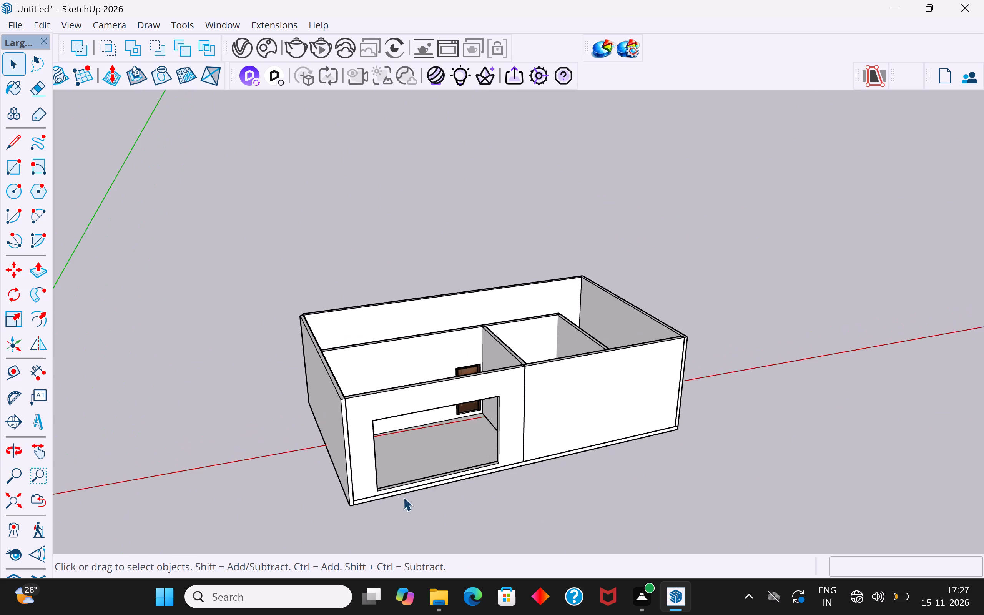
middle_click_drag(467, 497, 550, 496)
scroll(392, 481, "down", 6)
middle_click_drag(644, 382, 464, 465)
scroll(464, 465, "up", 3)
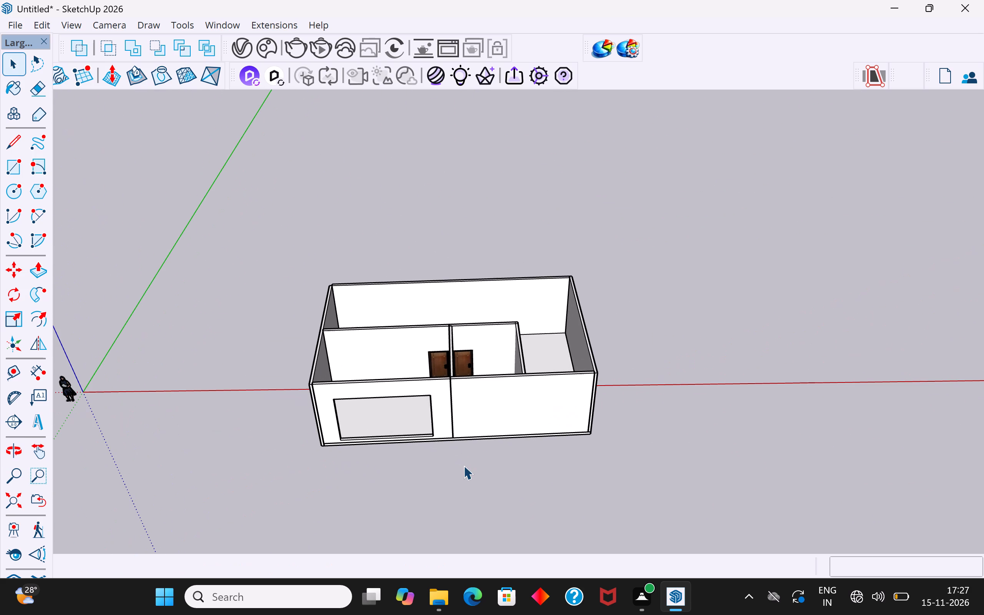
left_click(549, 394)
left_click(439, 390)
middle_click_drag(696, 396, 677, 401)
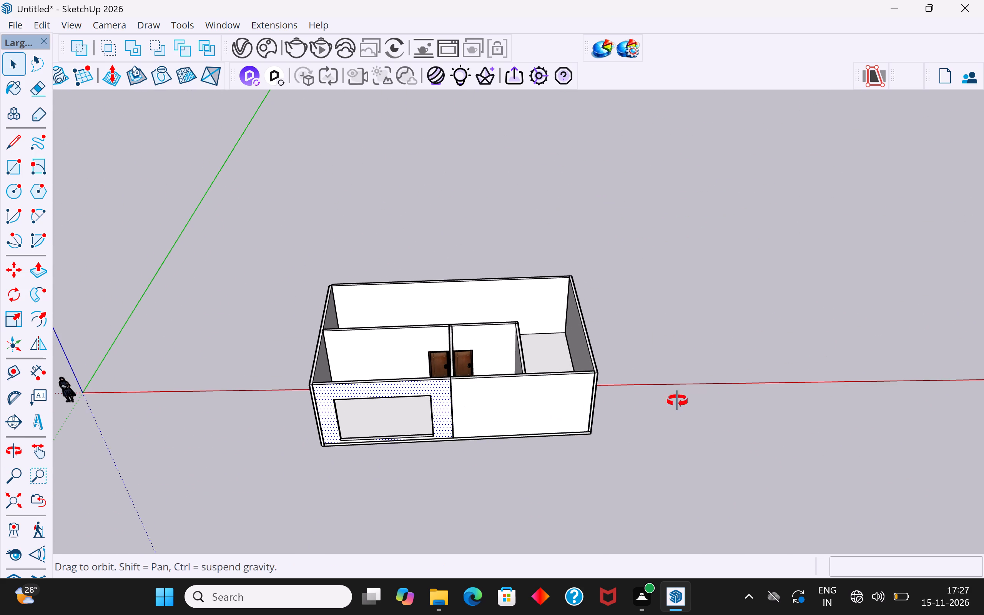
middle_click_drag(677, 401, 874, 389)
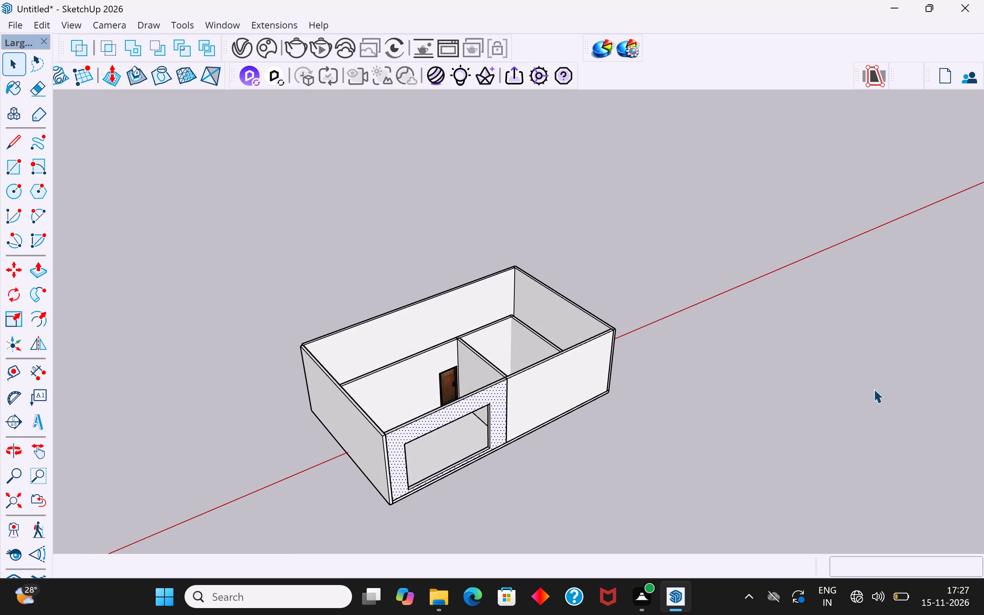
left_click(597, 492)
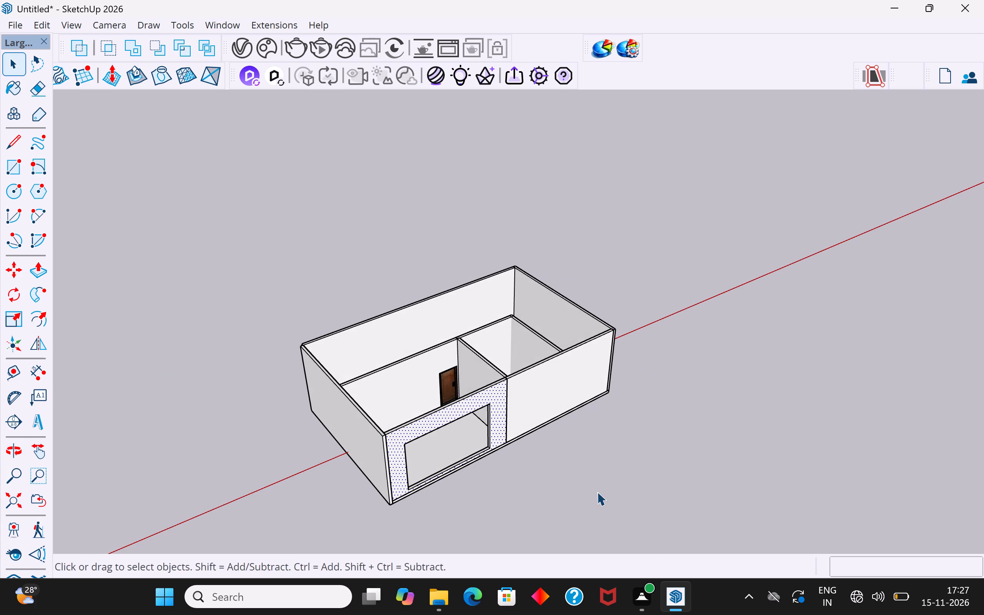
scroll(606, 353, "down", 3)
middle_click_drag(640, 437, 601, 294)
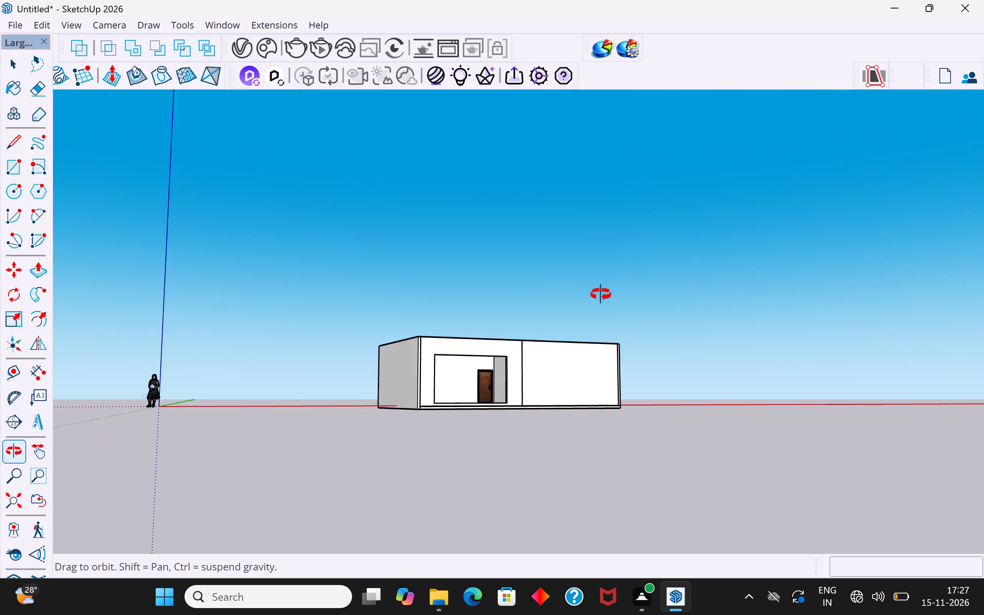
middle_click_drag(601, 294, 633, 398)
scroll(442, 437, "up", 4)
left_click(464, 408)
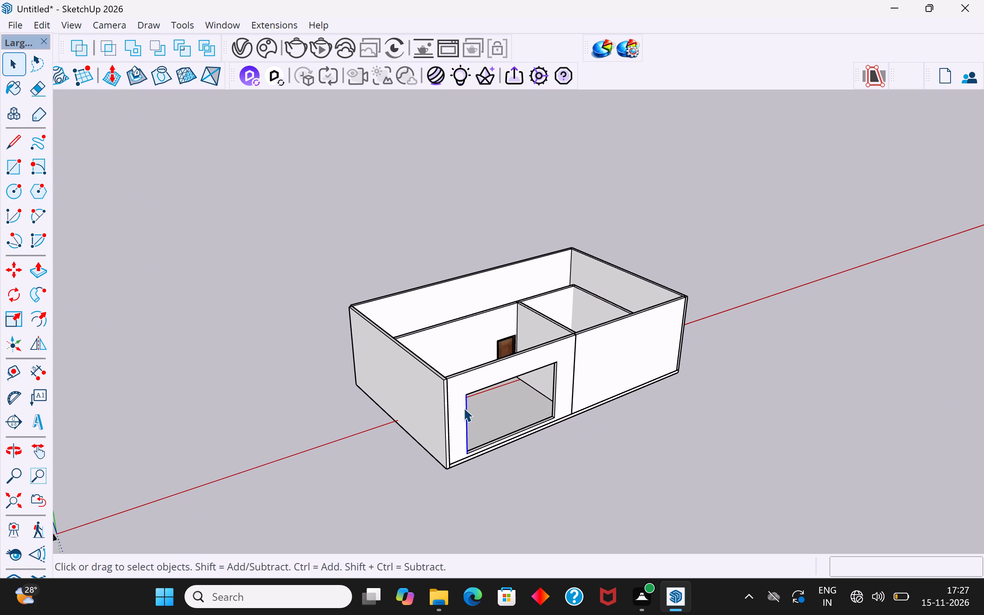
left_click(458, 387)
left_click(768, 362)
middle_click_drag(808, 398, 436, 414)
scroll(658, 255, "down", 4)
middle_click_drag(629, 336, 632, 378)
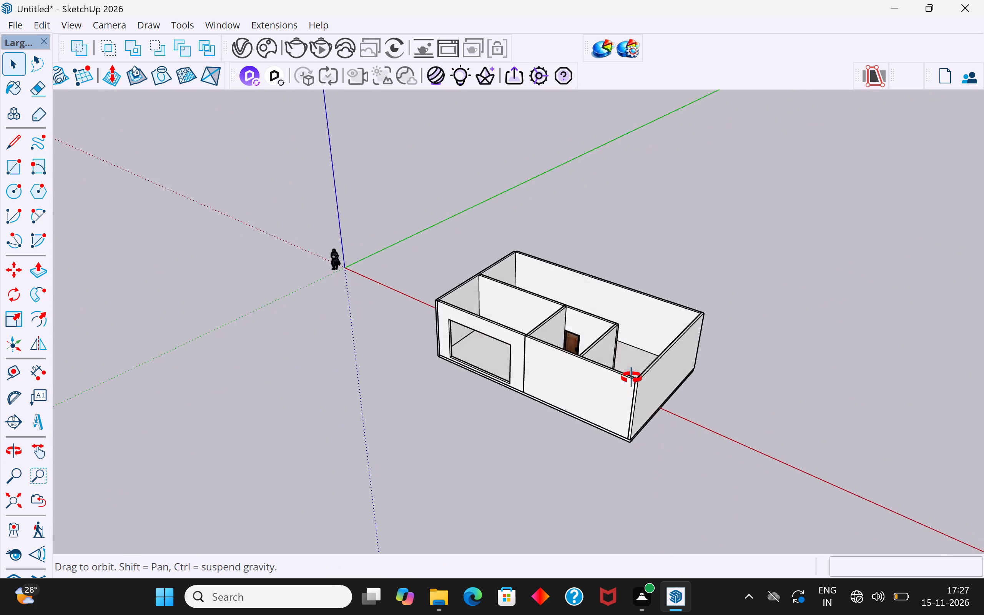
middle_click_drag(632, 378, 855, 392)
scroll(383, 372, "up", 3)
middle_click_drag(462, 365, 707, 321)
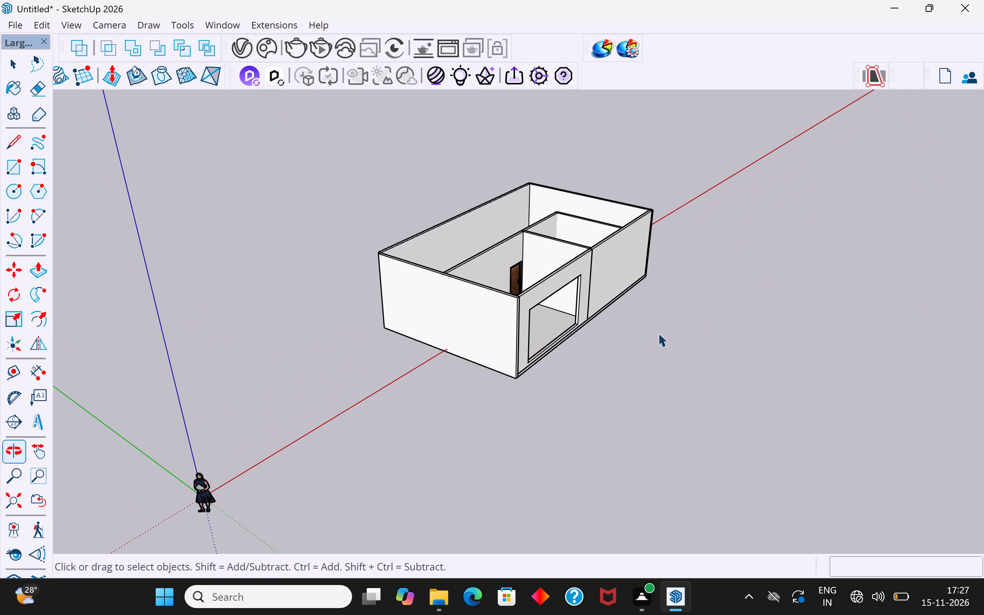
left_click(460, 336)
scroll(460, 336, "down", 3)
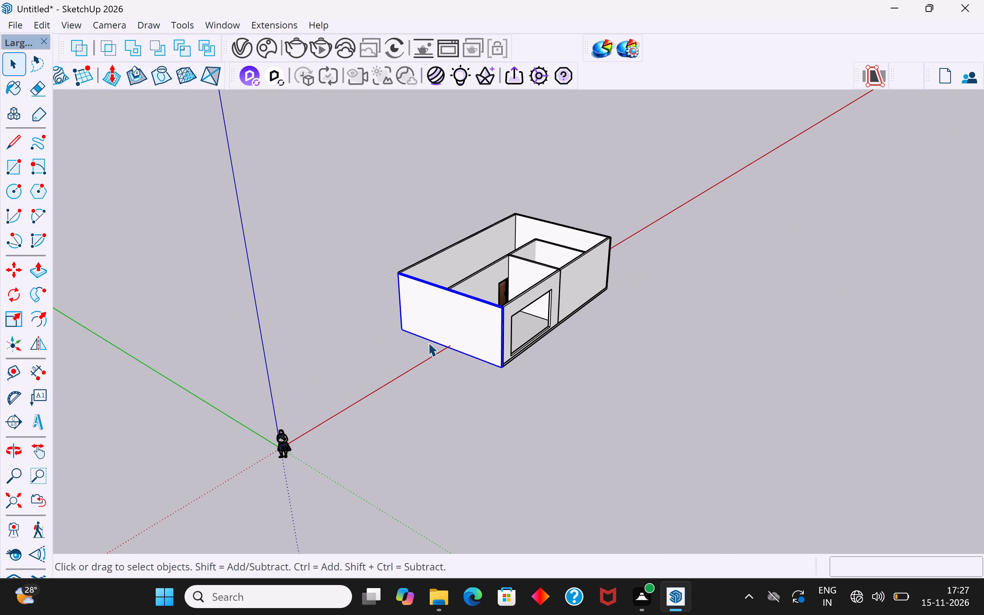
middle_click_drag(428, 342, 804, 332)
left_click(440, 318)
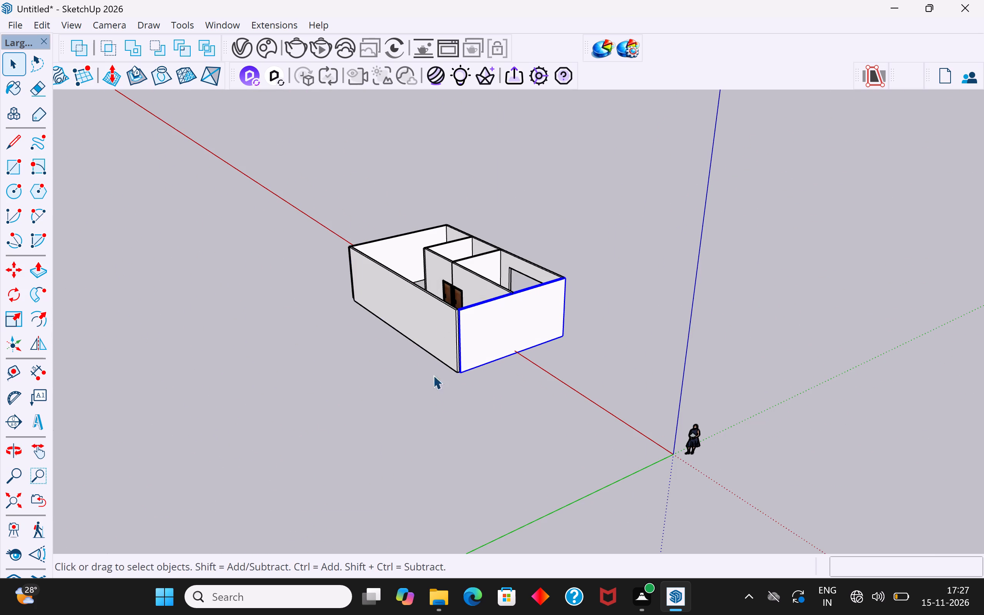
left_click(444, 396)
Inside the end wall group nearest the origin, pull its end face out 5" to the outer face of the long windowless wall.
scroll(449, 337, "up", 13)
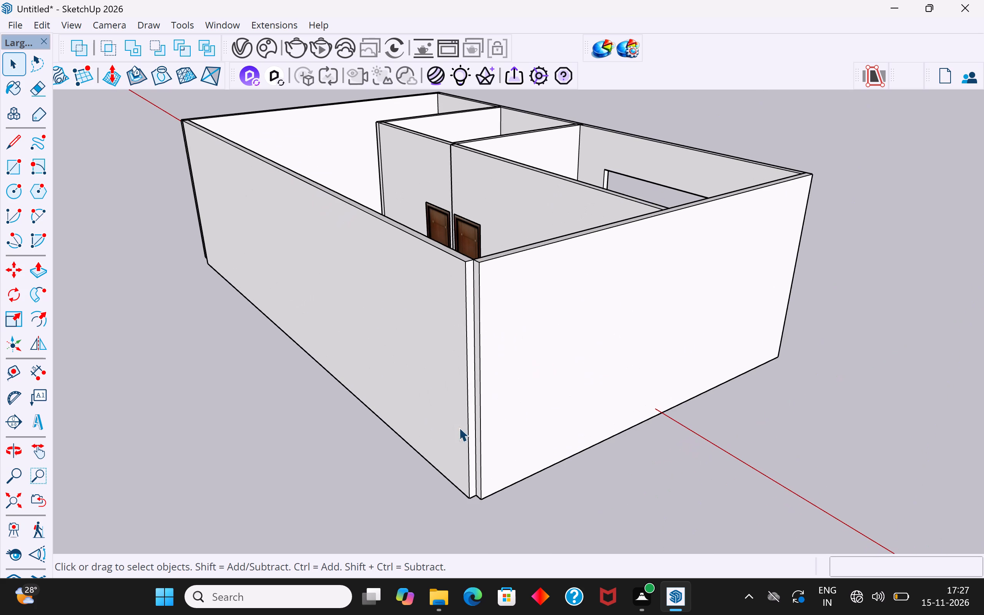
scroll(473, 439, "up", 1)
middle_click_drag(476, 439, 543, 459)
scroll(588, 284, "up", 3)
left_click(590, 281)
double_click(593, 276)
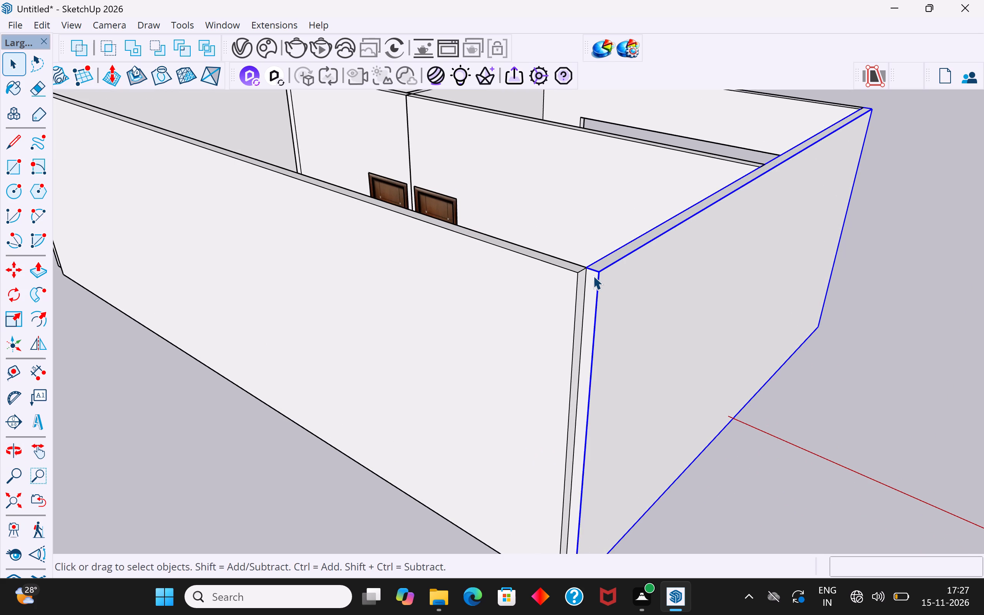
left_click(593, 279)
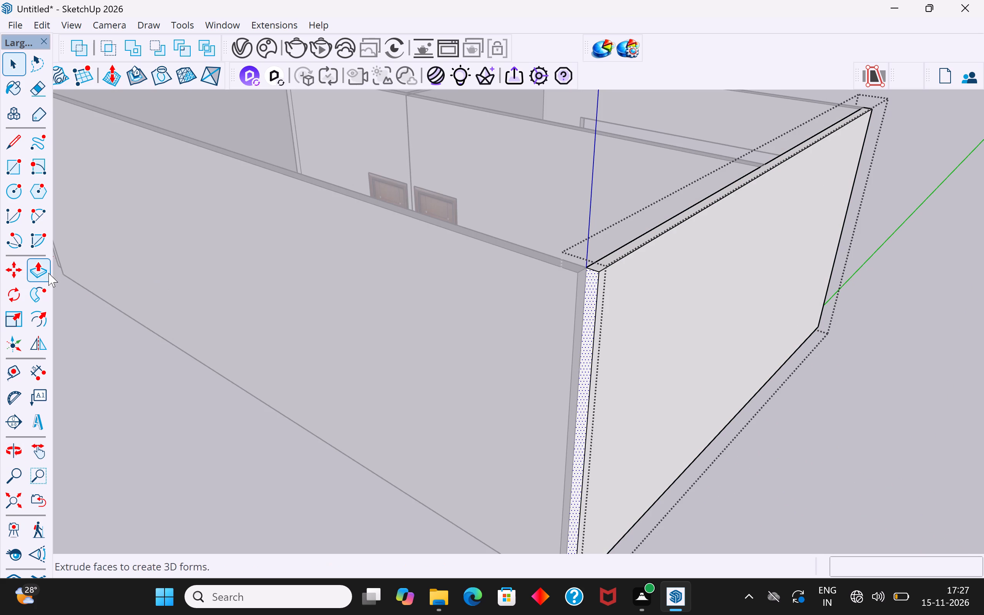
left_click(43, 268)
scroll(578, 228, "down", 4)
scroll(575, 455, "up", 5)
middle_click_drag(571, 442, 594, 307)
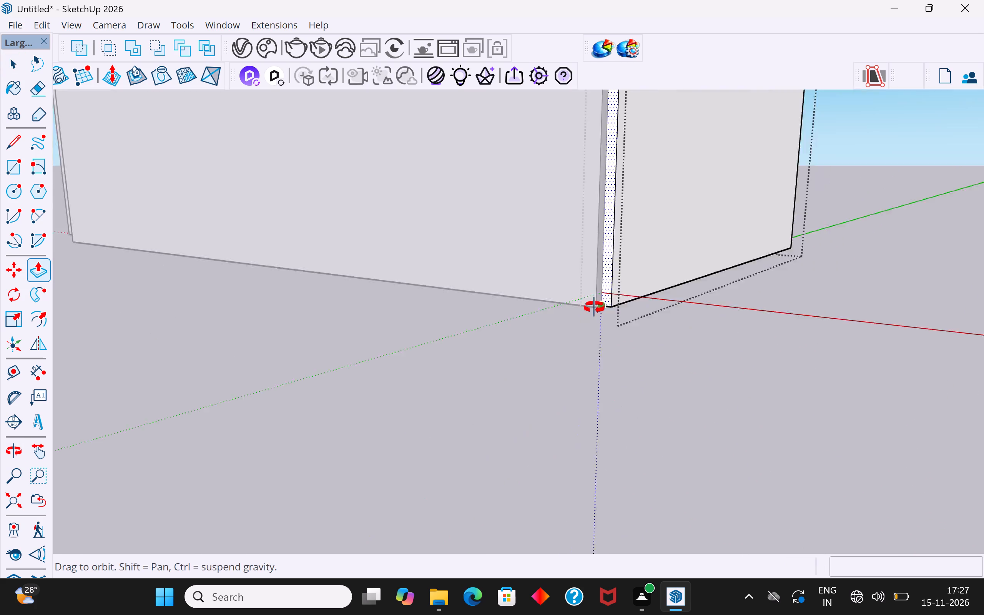
middle_click_drag(594, 307, 590, 202)
scroll(618, 492, "down", 4)
scroll(604, 163, "up", 10)
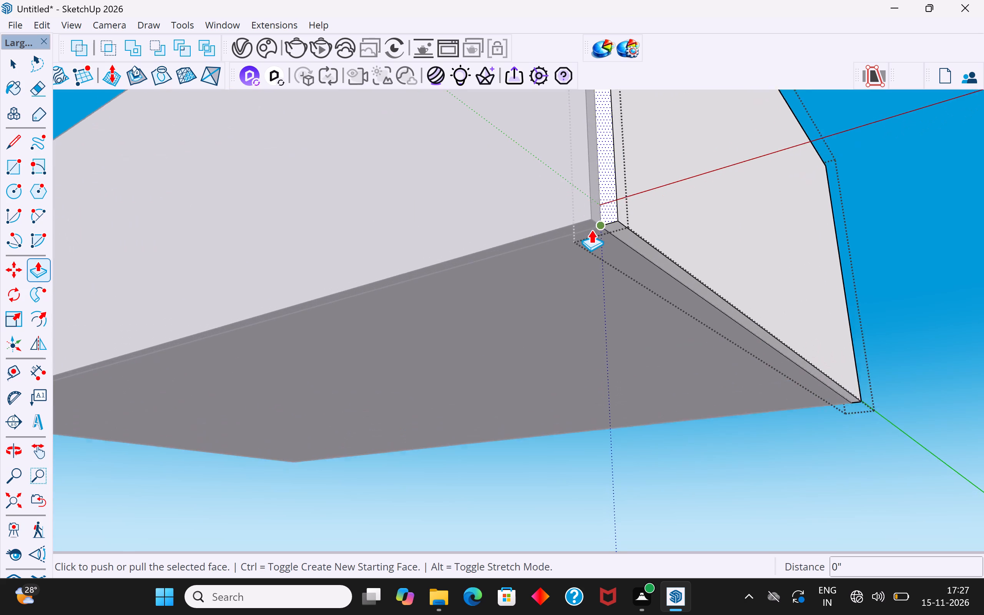
scroll(591, 229, "up", 2)
left_click(604, 224)
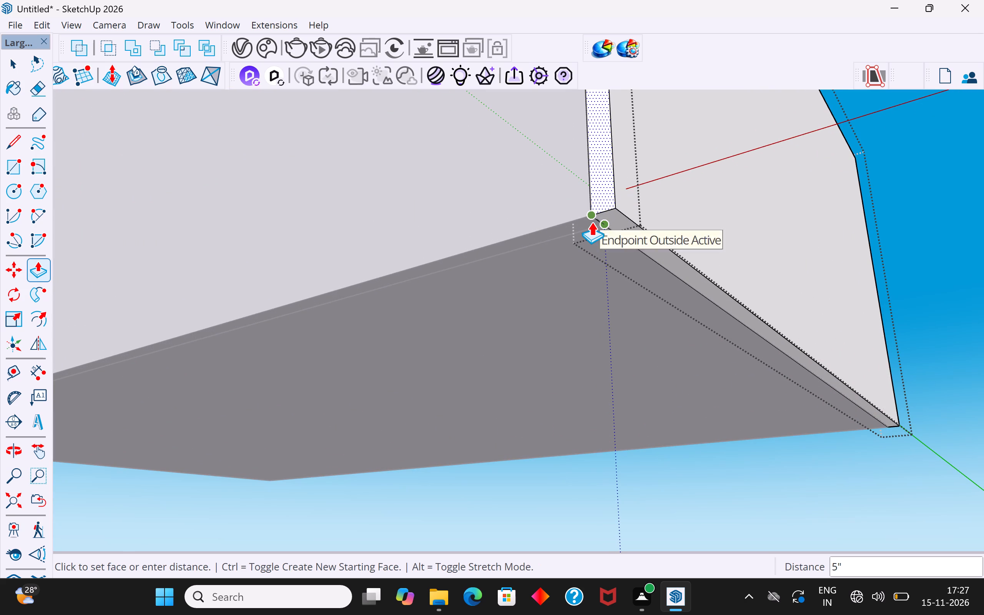
left_click(592, 222)
left_click(21, 68)
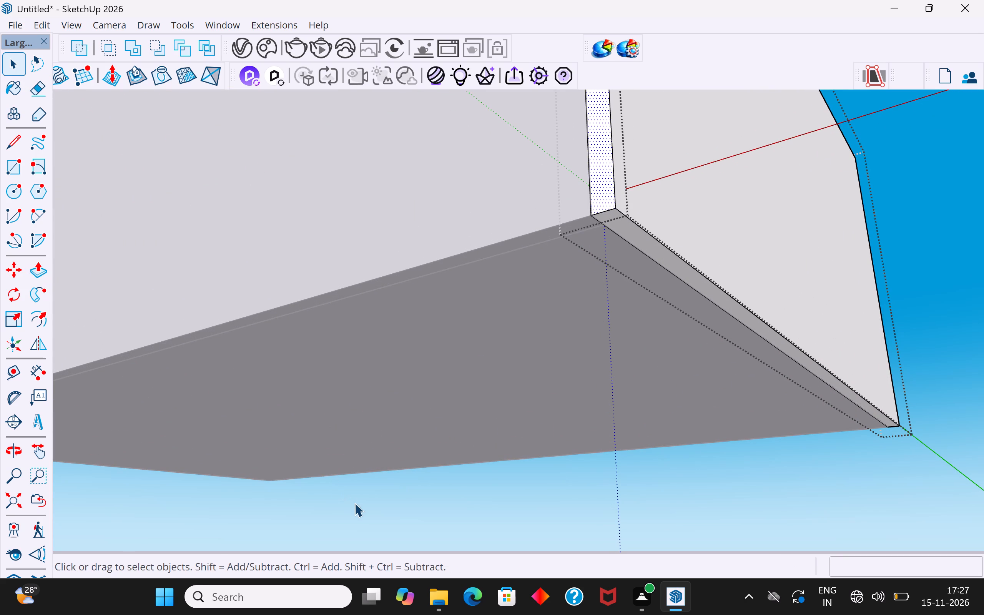
left_click(354, 503)
Examine the enclosed building from above and around, checking the wall joints, partitions, doors and interior floor.
scroll(550, 456, "down", 11)
middle_click_drag(685, 266, 477, 566)
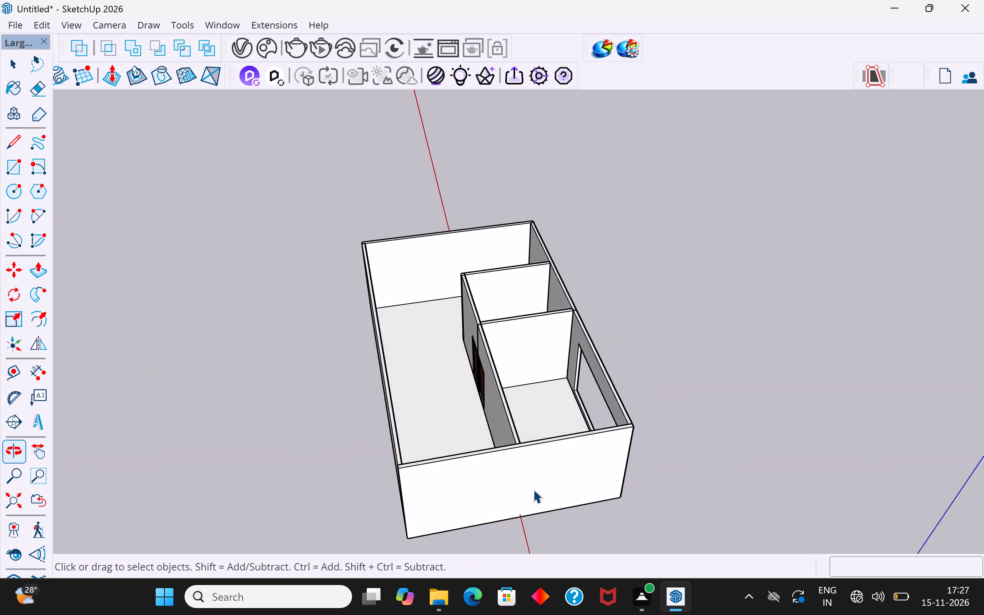
scroll(652, 383, "down", 3)
middle_click_drag(633, 476, 0, 475)
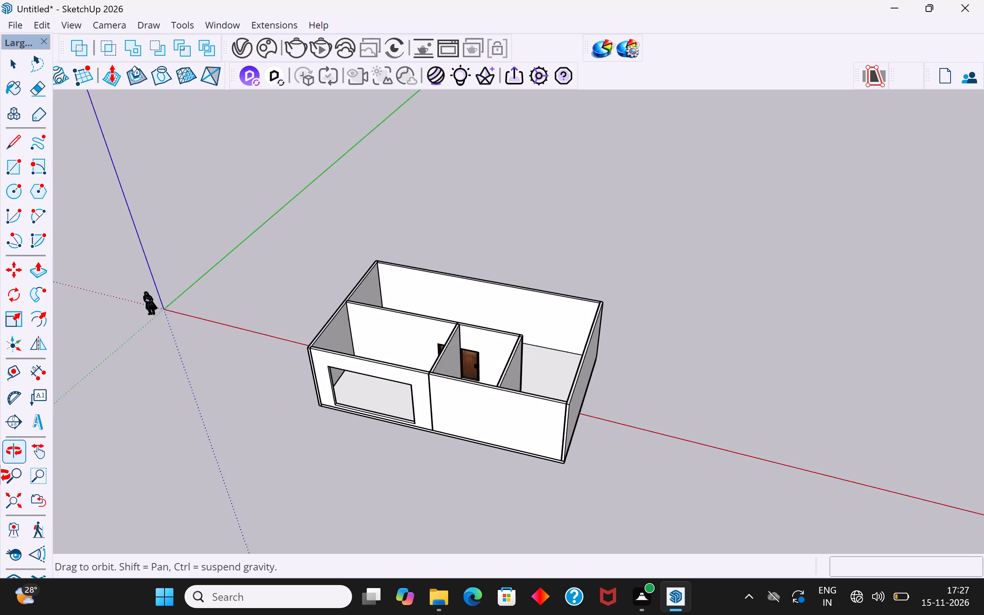
middle_click_drag(0, 475, 53, 495)
scroll(551, 345, "up", 2)
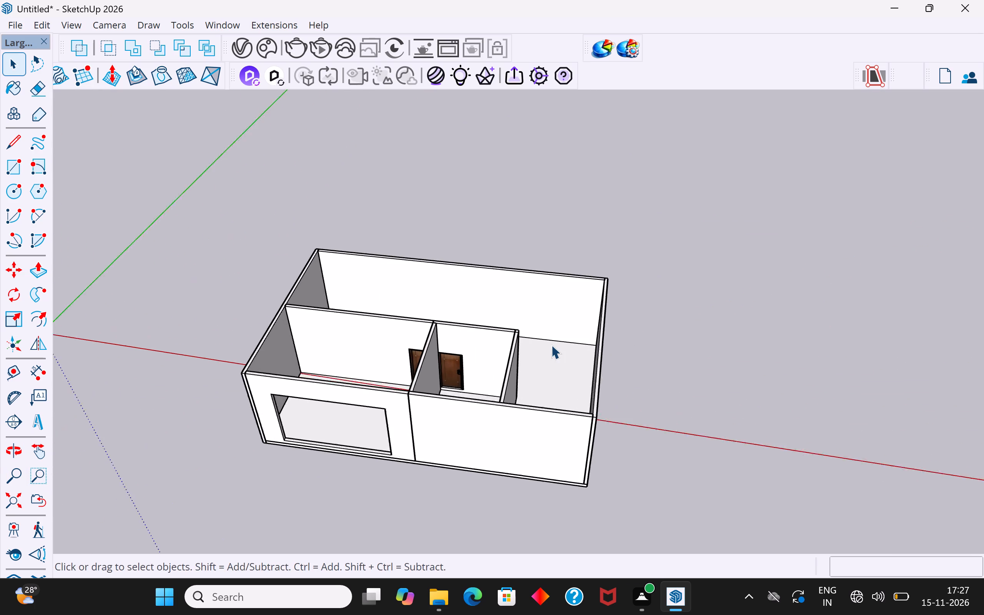
scroll(551, 345, "up", 2)
middle_click_drag(552, 379, 567, 487)
scroll(371, 314, "up", 3)
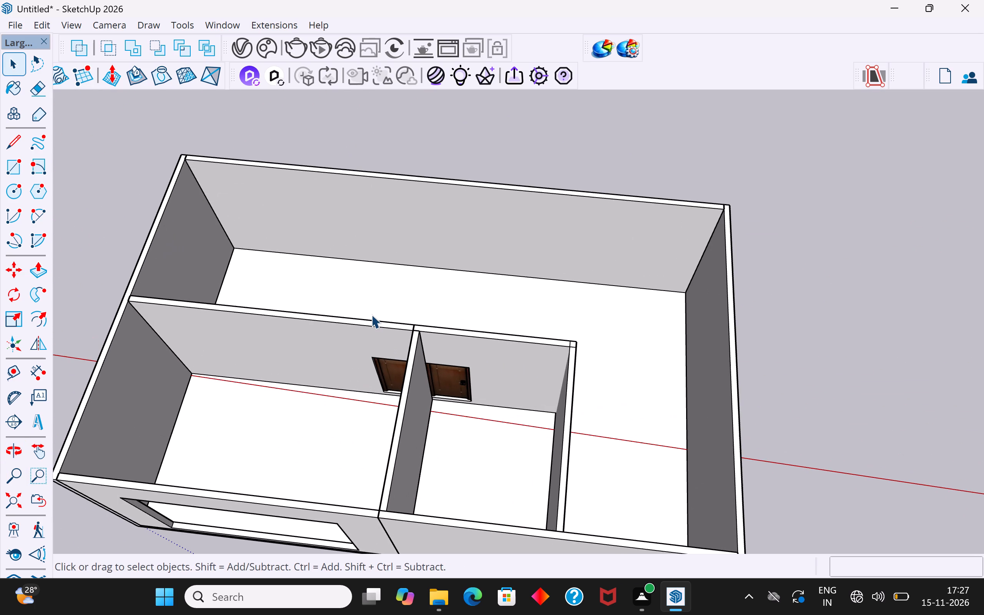
scroll(438, 306, "up", 1)
middle_click_drag(433, 316, 344, 346)
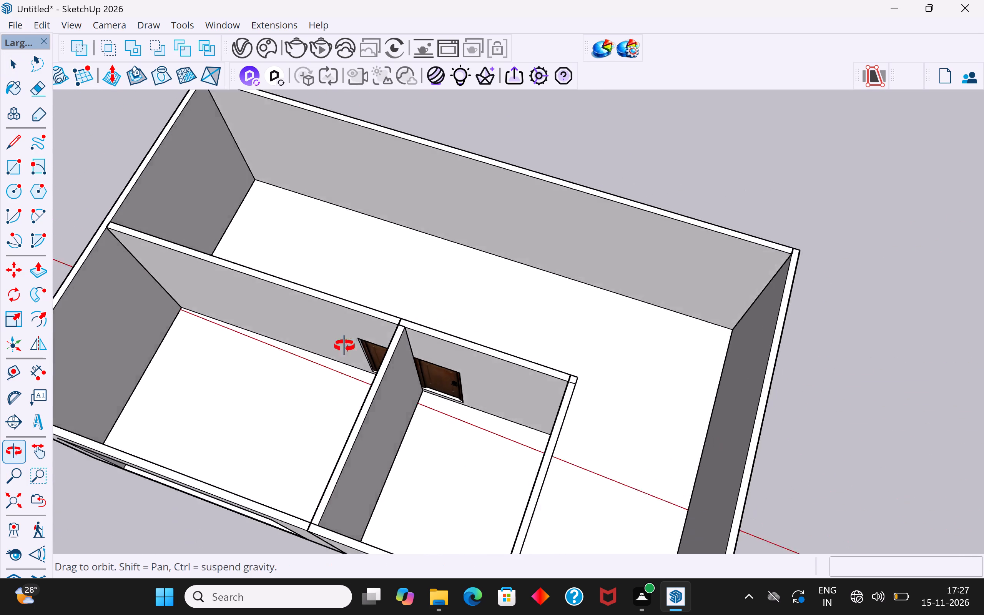
middle_click_drag(344, 346, 307, 297)
scroll(271, 141, "up", 3)
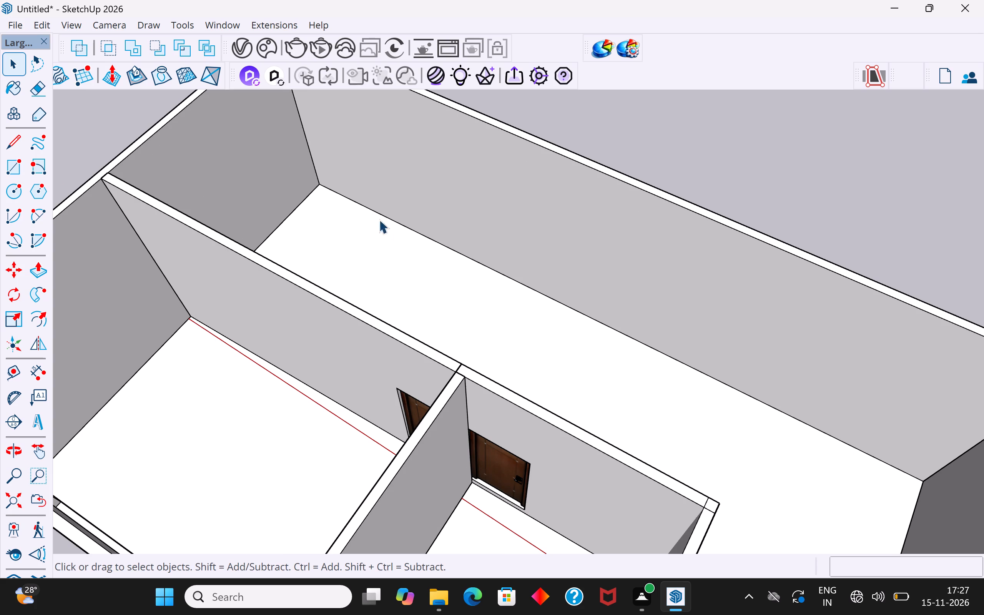
middle_click_drag(446, 277, 208, 241)
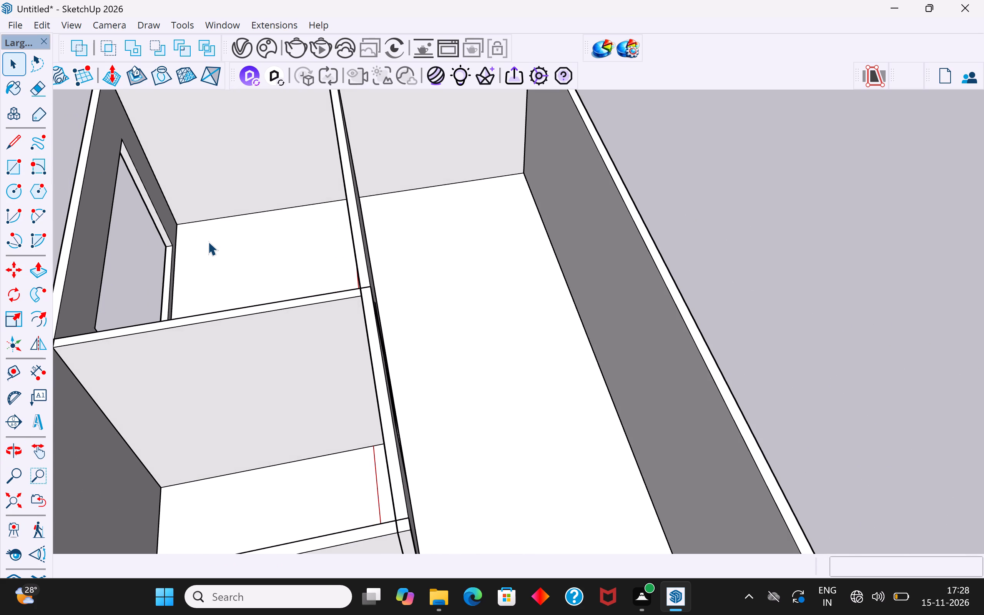
scroll(319, 356, "down", 10)
middle_click_drag(446, 336, 662, 341)
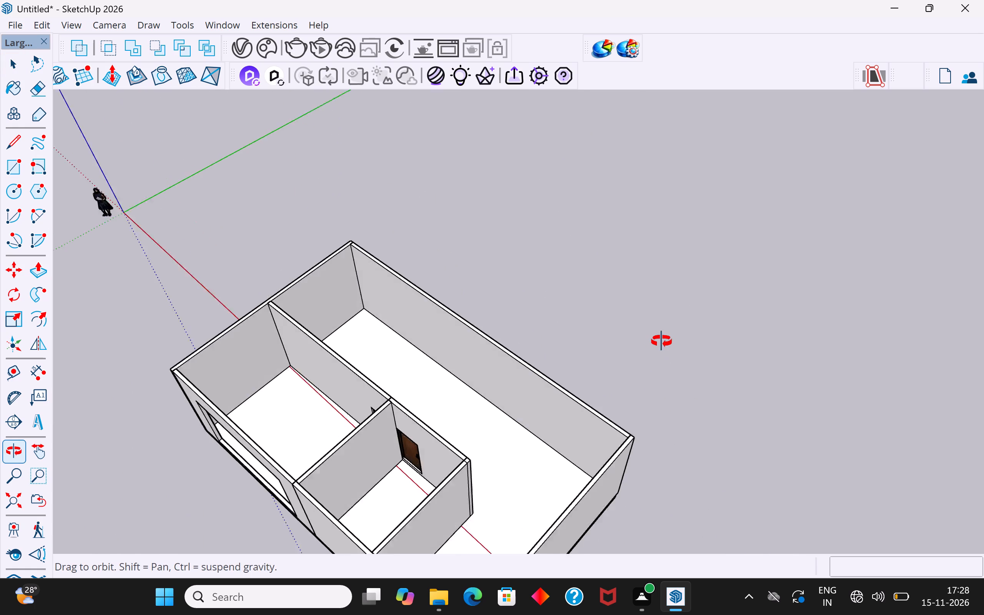
middle_click_drag(662, 341, 885, 317)
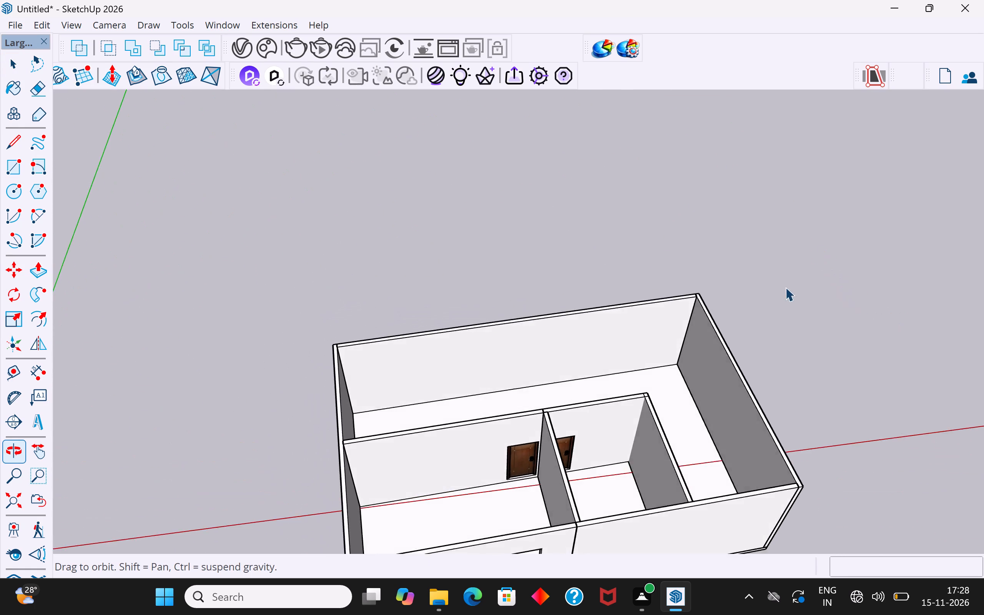
scroll(540, 256, "down", 20)
scroll(540, 256, "down", 6)
middle_click_drag(762, 380, 590, 343)
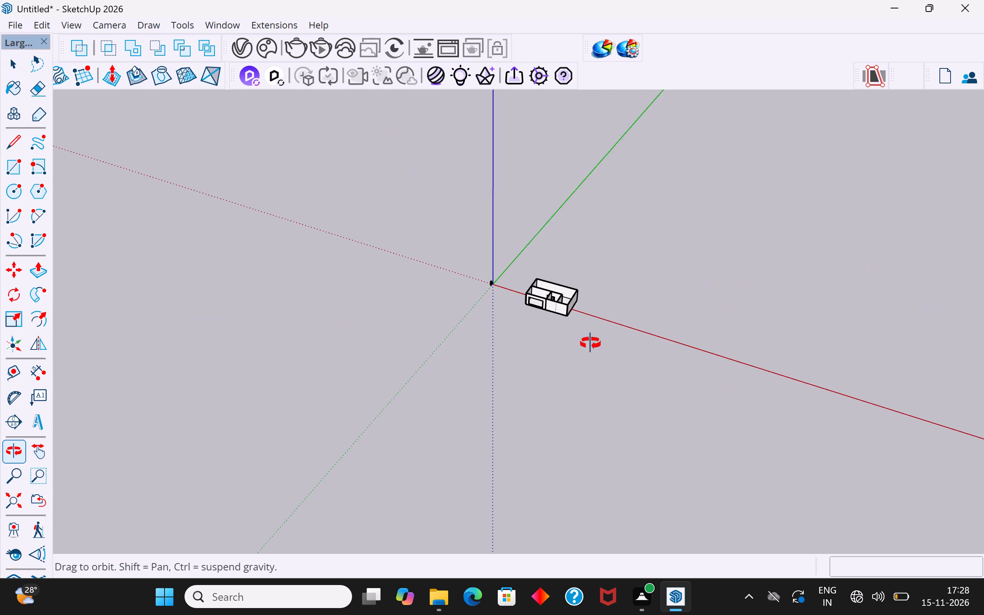
middle_click_drag(590, 343, 731, 338)
scroll(611, 324, "up", 3)
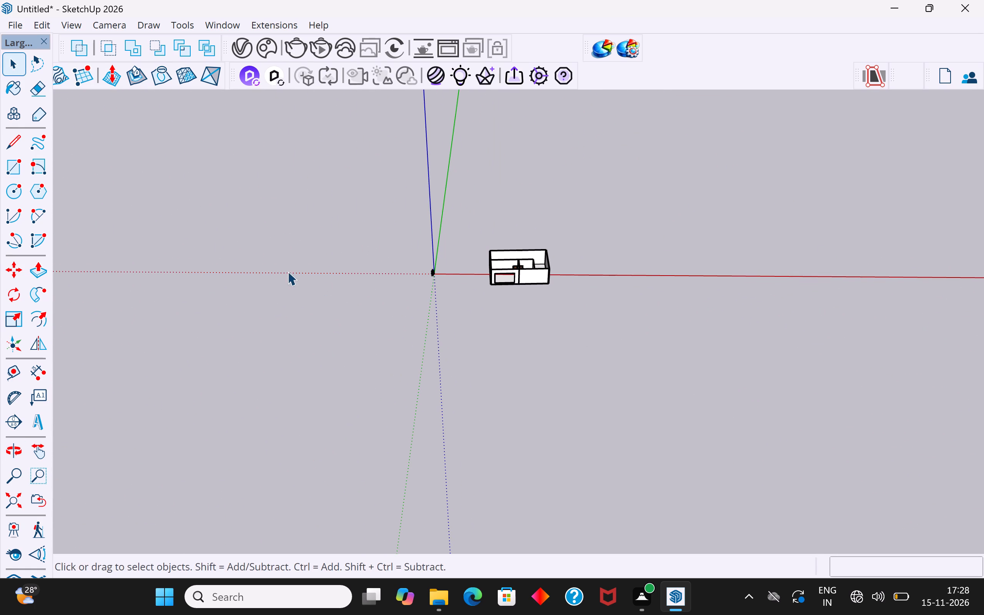
left_click(45, 24)
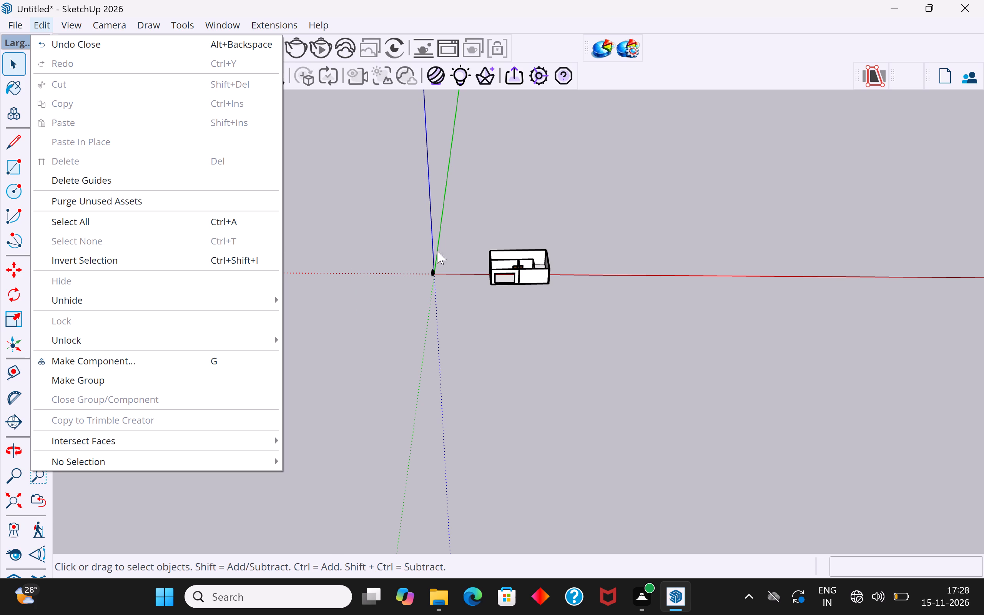
left_click(552, 334)
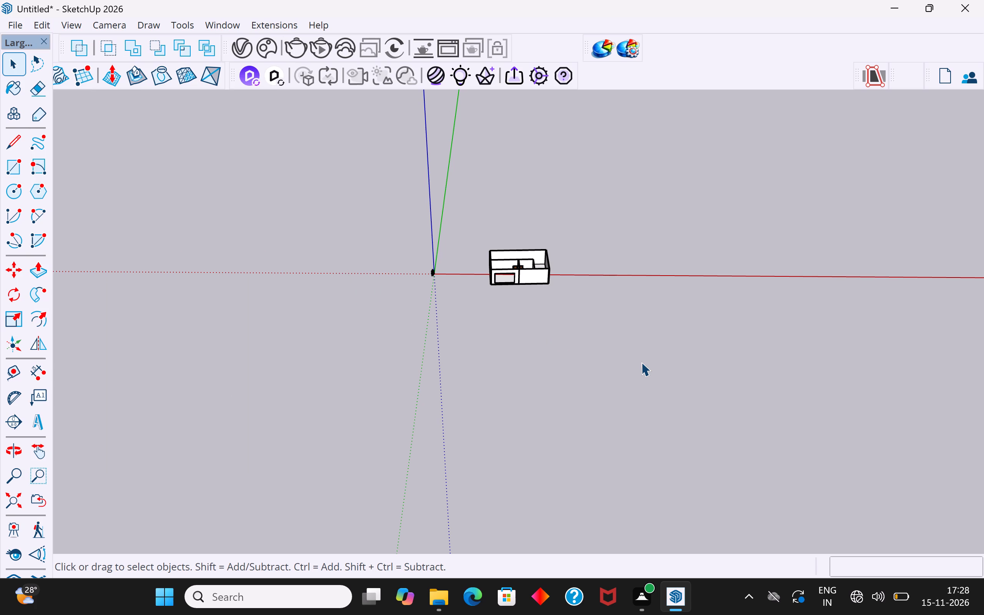
scroll(559, 232, "up", 4)
middle_click_drag(594, 245, 649, 152)
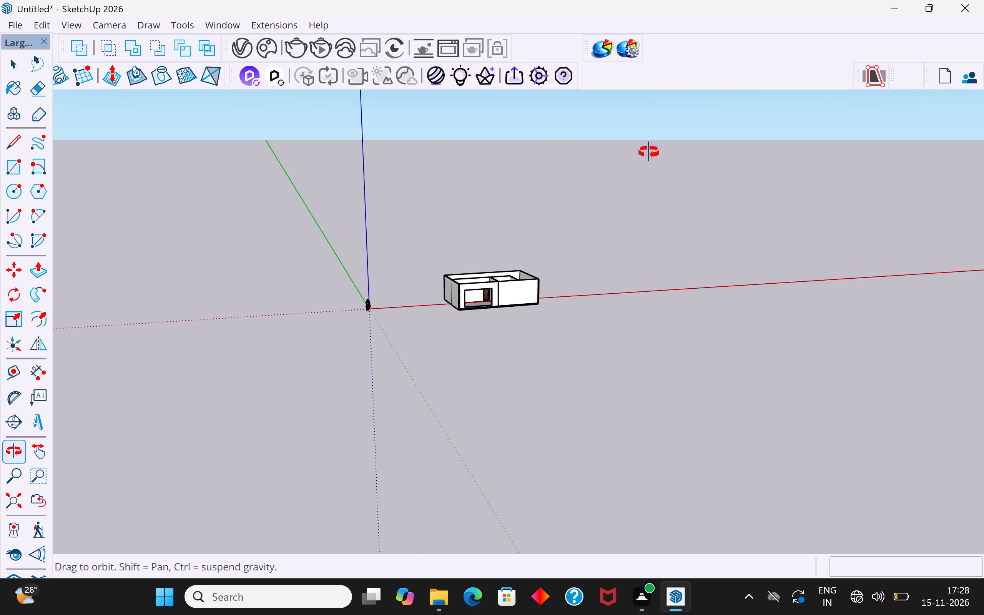
Examine the building's interior from above, checking the two door-side rooms, their partitions and the open area beyond the door wall.
middle_click_drag(649, 152, 532, 251)
scroll(522, 311, "up", 6)
middle_click_drag(550, 289, 570, 288)
scroll(550, 284, "up", 8)
middle_click_drag(556, 311, 685, 268)
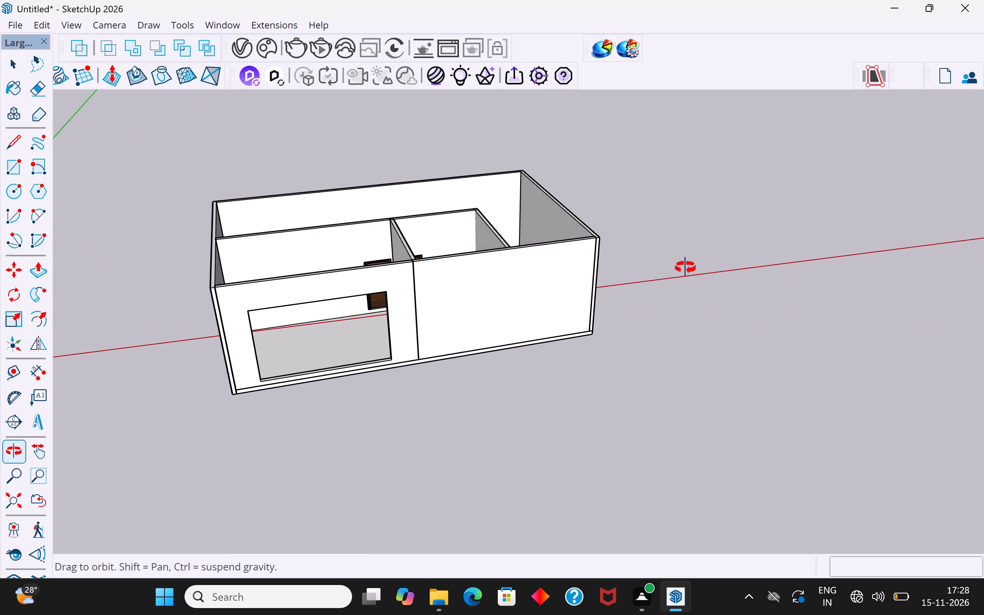
middle_click_drag(685, 268, 676, 477)
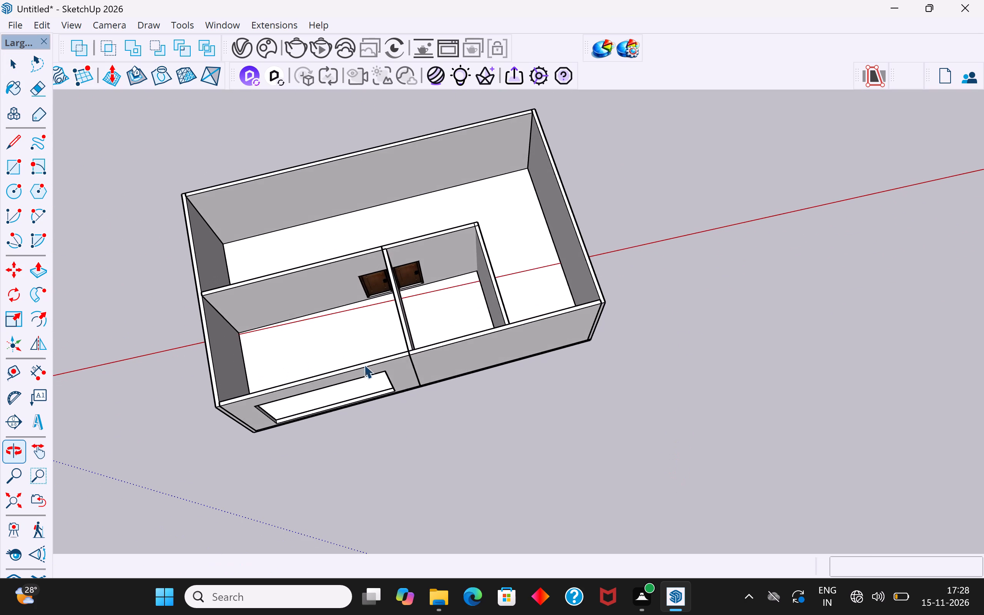
scroll(410, 309, "up", 5)
middle_click_drag(490, 377, 555, 357)
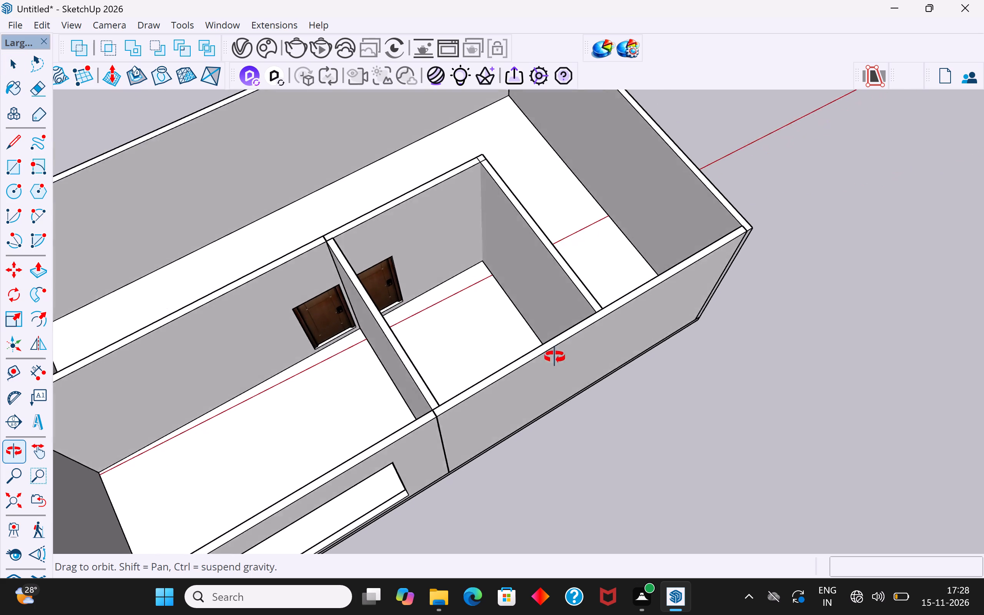
middle_click_drag(555, 357, 493, 362)
scroll(545, 326, "down", 5)
middle_click_drag(378, 307, 324, 283)
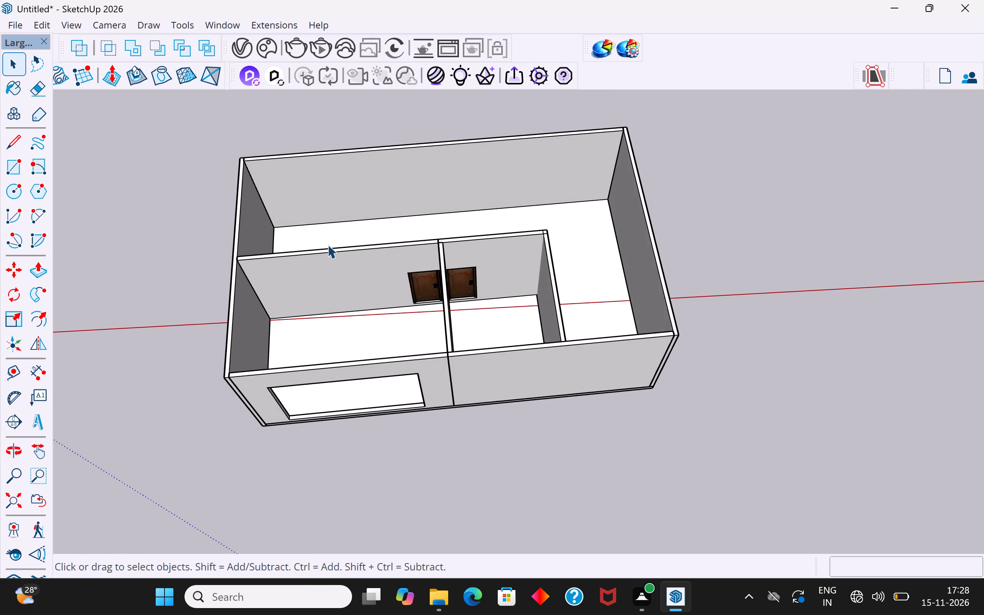
scroll(327, 244, "up", 3)
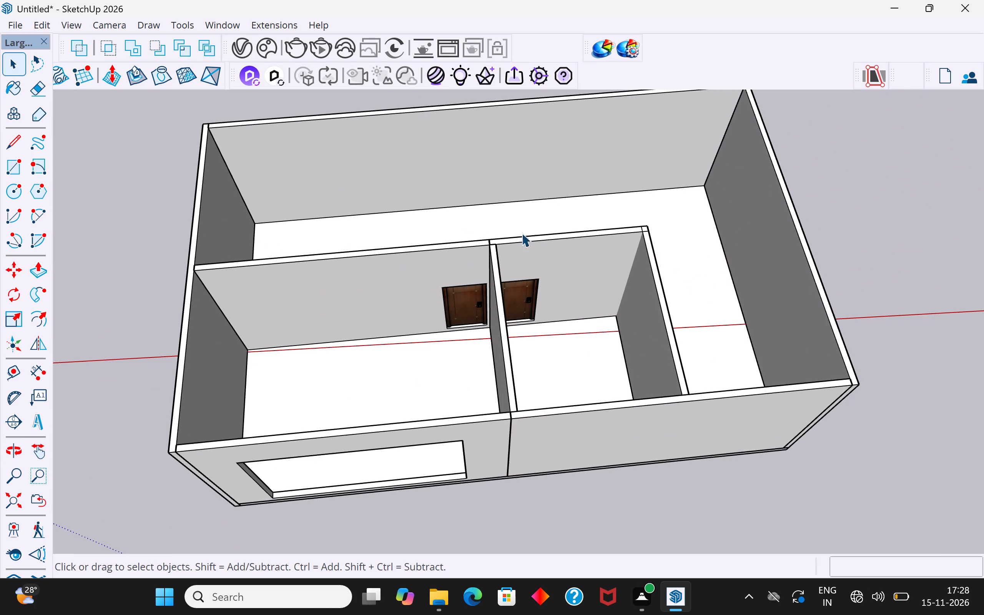
middle_click_drag(533, 229, 528, 266)
scroll(528, 266, "up", 1)
scroll(547, 316, "down", 5)
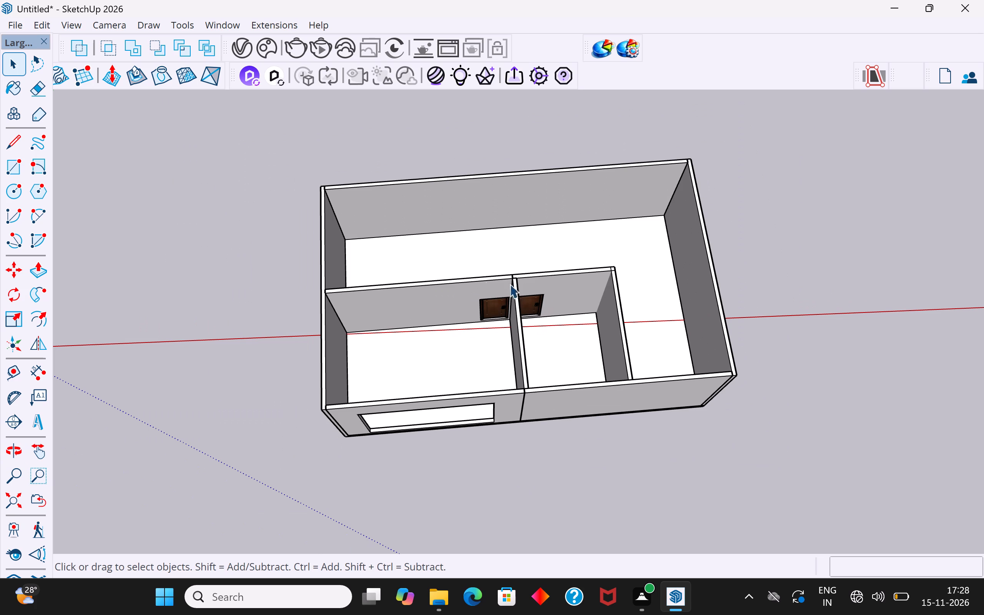
Copy the partition between the two doors 12' 5" across the door wall into the 12' deep area, aligned with the original.
left_click(517, 322)
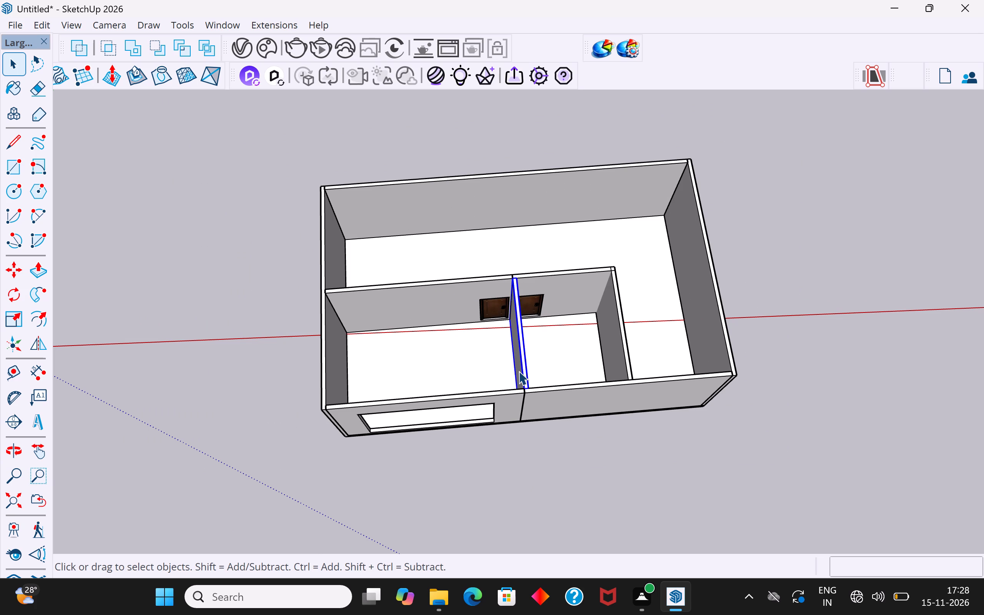
left_click(519, 371)
key("m")
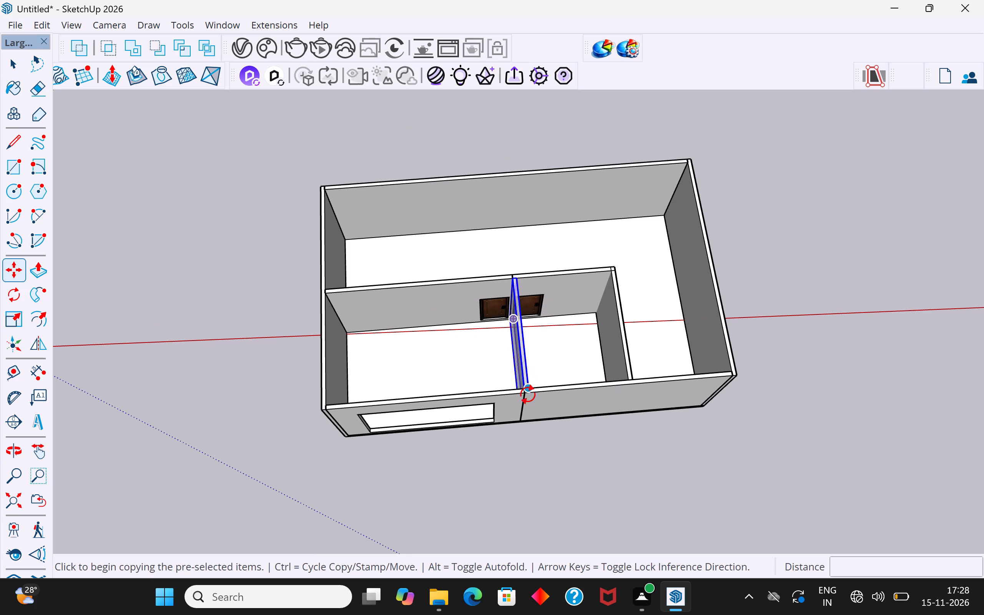
scroll(525, 398, "up", 8)
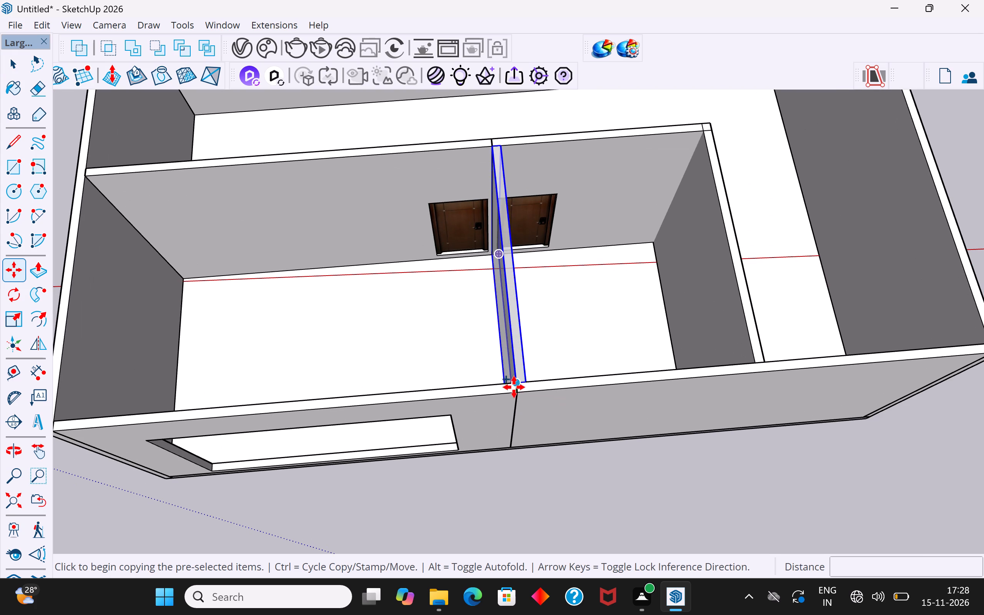
left_click(515, 385)
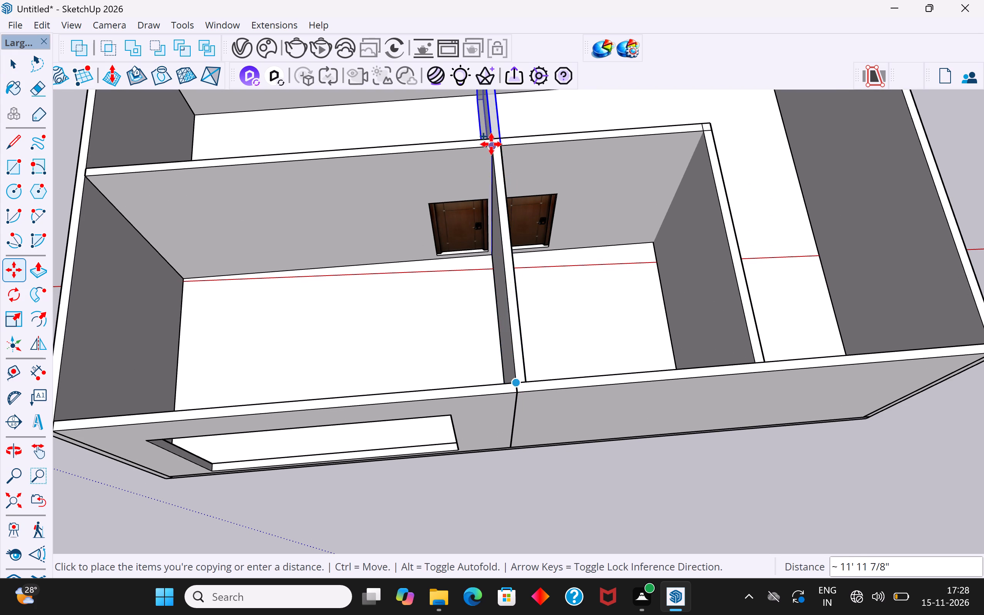
scroll(490, 145, "up", 5)
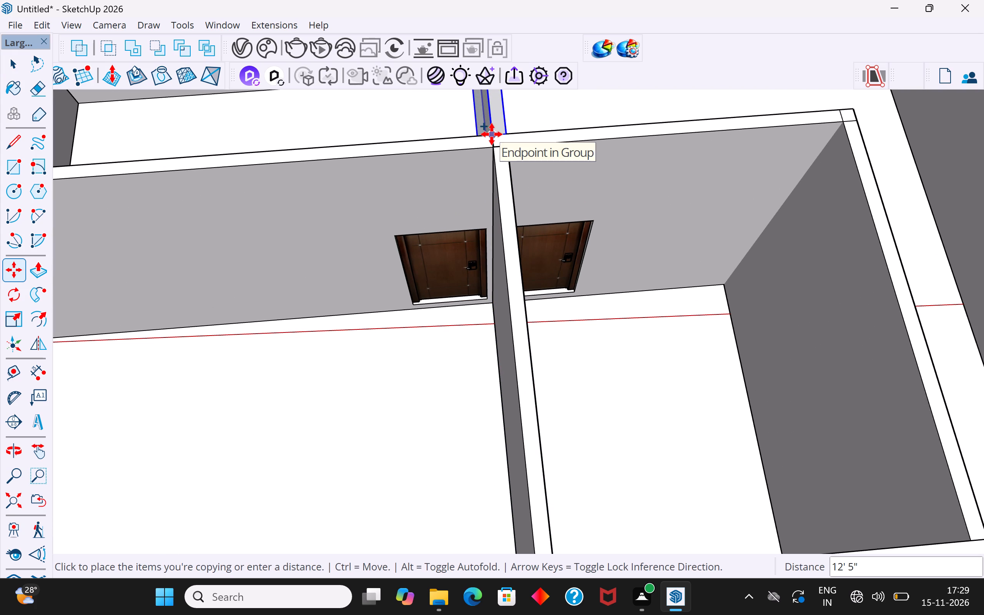
left_click(492, 134)
scroll(519, 287, "down", 6)
left_click(14, 67)
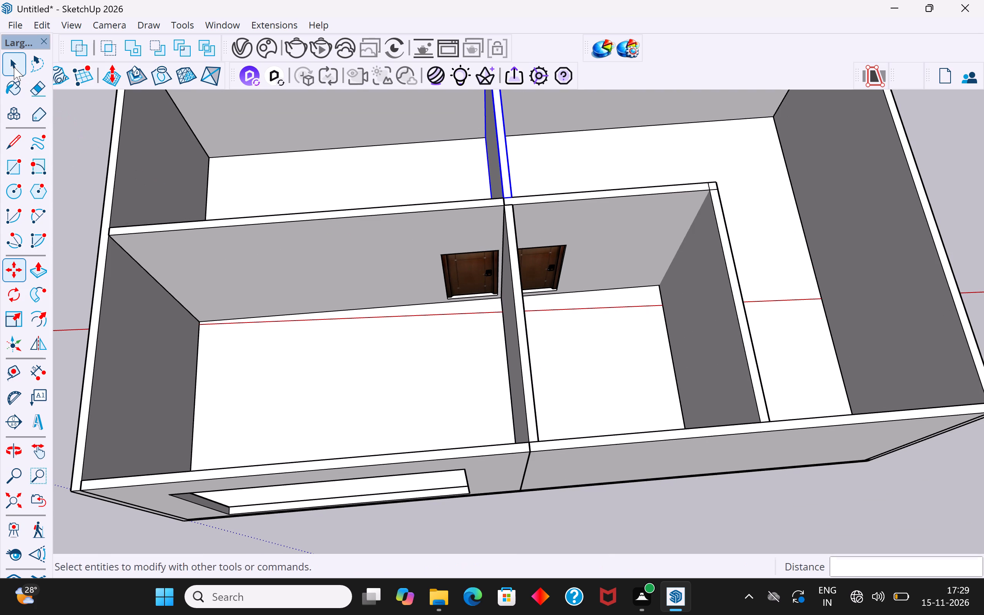
left_click(74, 154)
Copy the smaller room's end partition beyond the door wall, snapping it to the outer wall corner in line with the original.
scroll(414, 417, "down", 5)
middle_click_drag(572, 374, 139, 260)
scroll(559, 411, "up", 2)
left_click(448, 390)
middle_click_drag(450, 401, 750, 434)
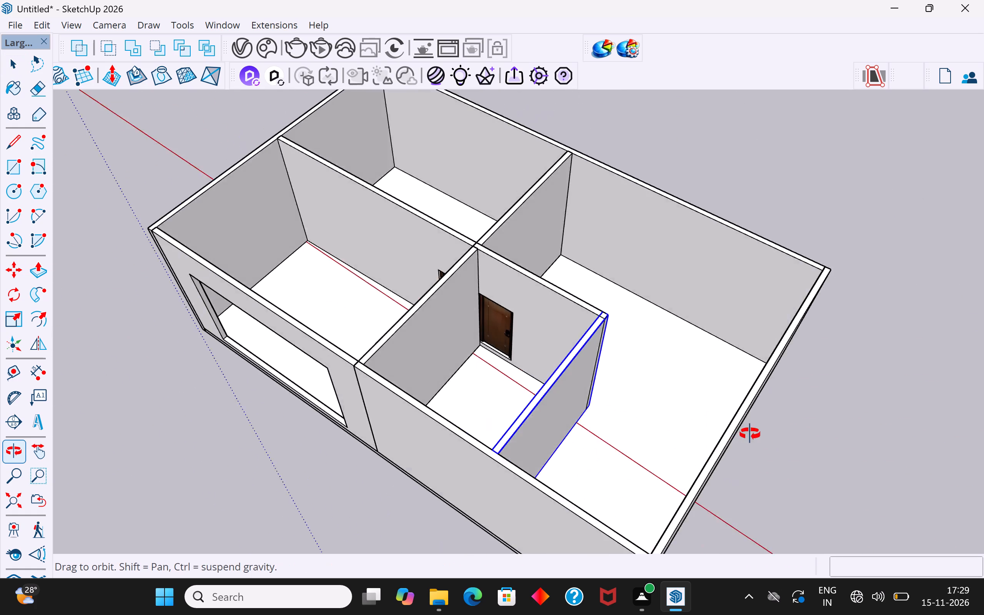
middle_click_drag(750, 434, 860, 483)
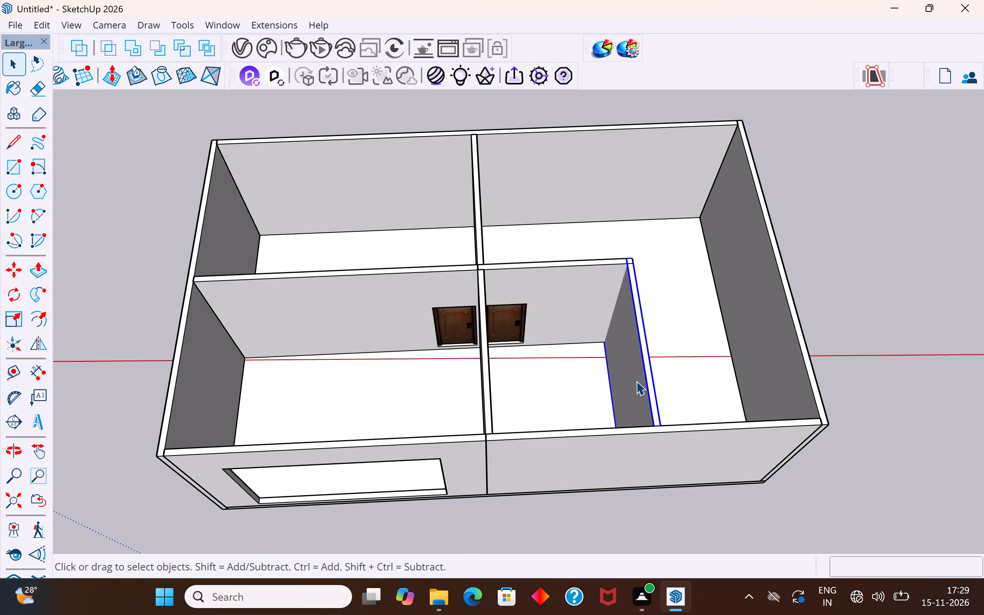
key("m")
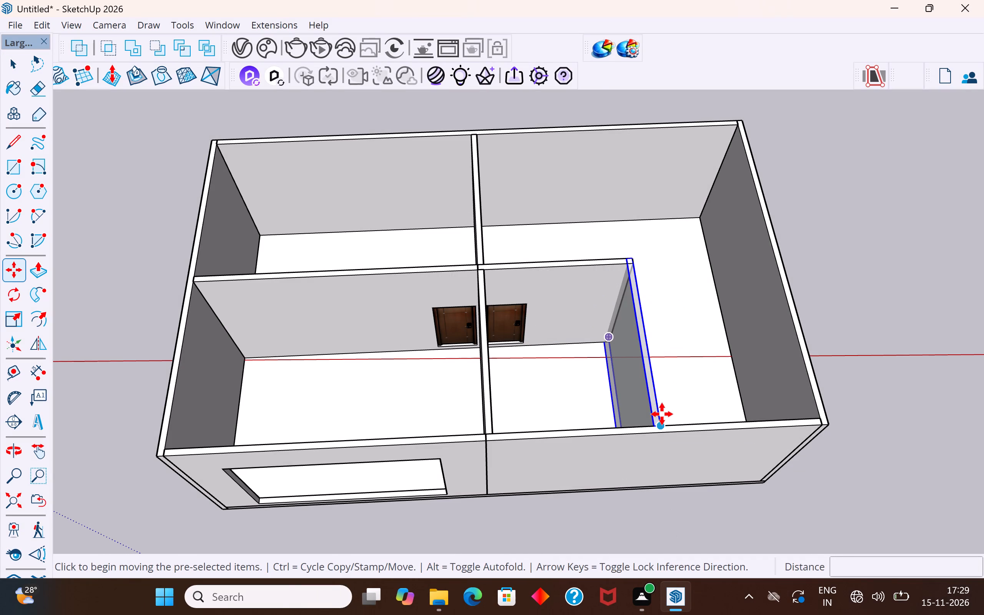
left_click(662, 425)
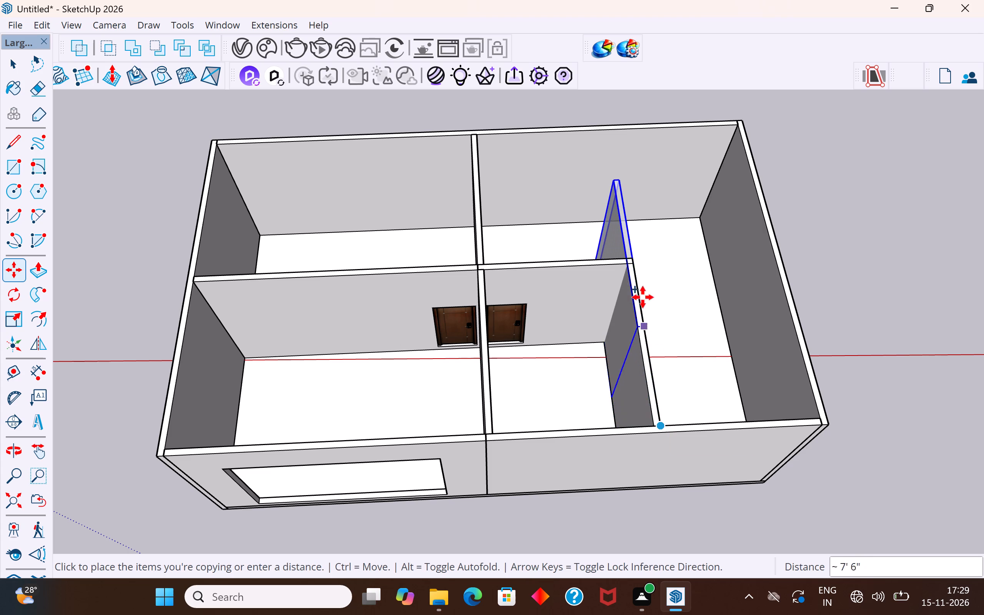
scroll(622, 255, "up", 9)
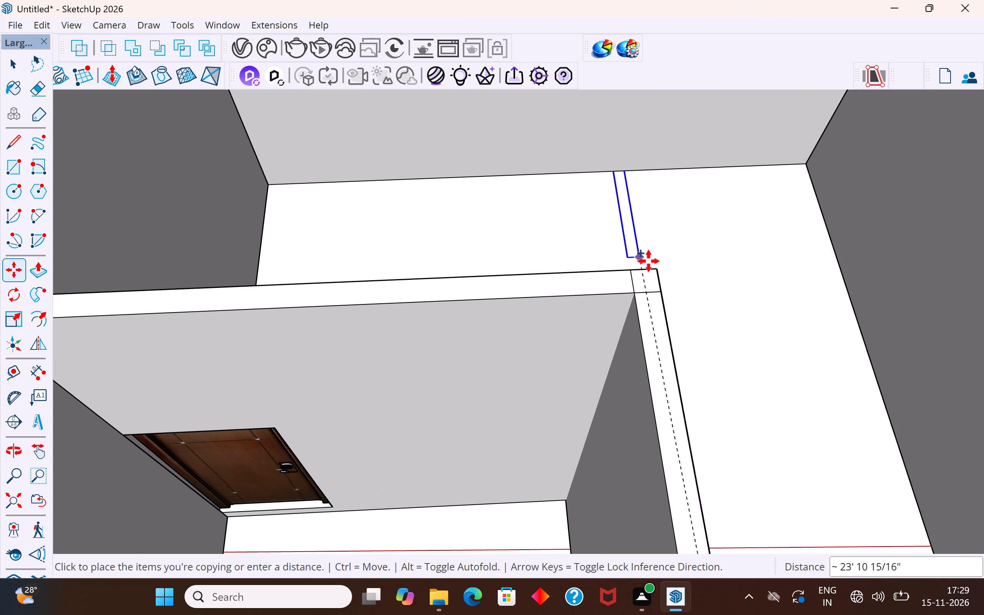
left_click(657, 267)
scroll(660, 357, "down", 14)
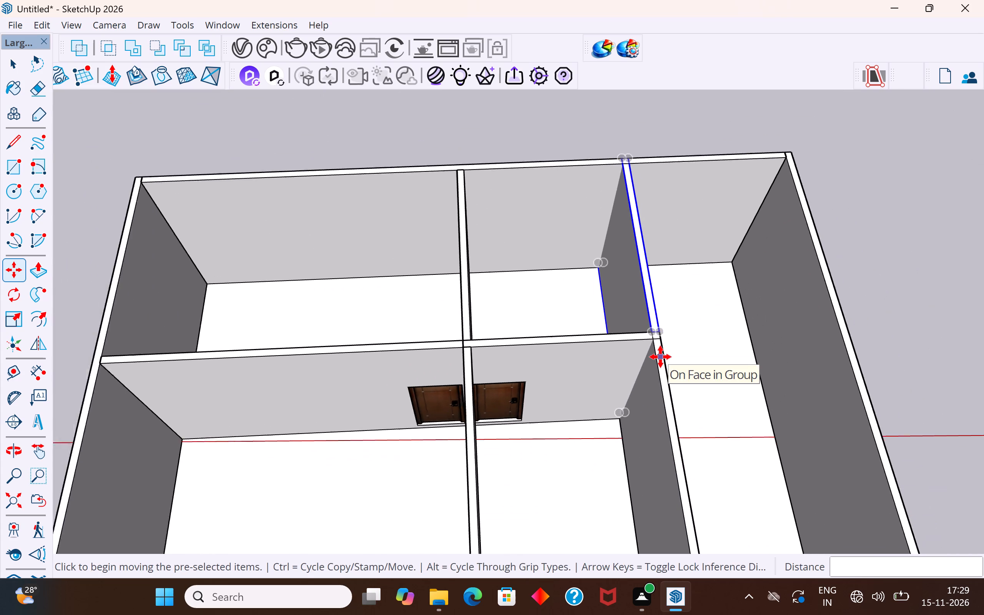
scroll(660, 357, "down", 2)
left_click(15, 66)
left_click(221, 135)
Inspect the divided building from above and around, checking both copied partitions, their joints and the resulting room layout.
scroll(592, 270, "down", 6)
middle_click_drag(713, 354, 709, 354)
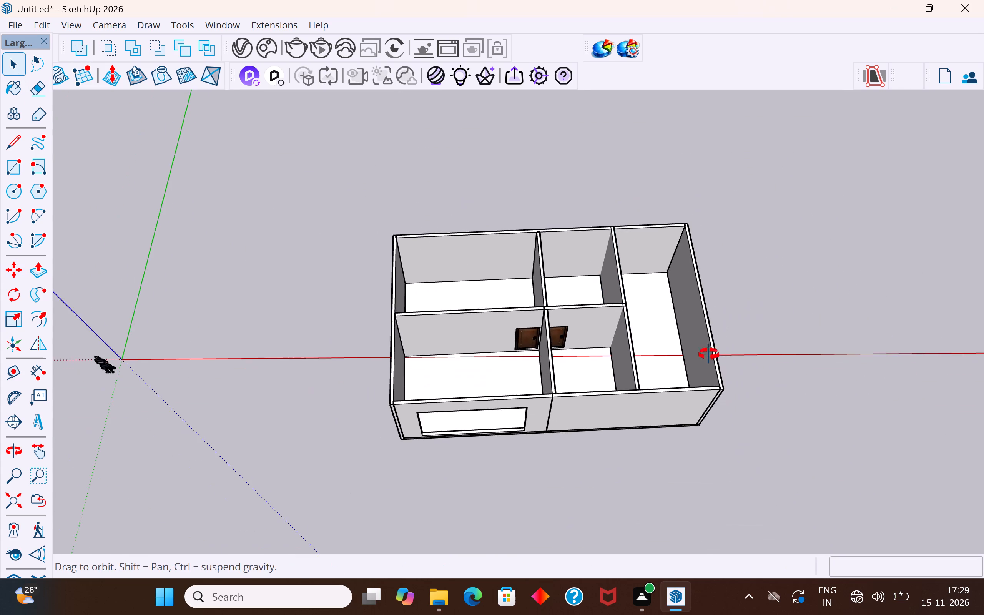
middle_click_drag(709, 354, 360, 176)
scroll(490, 340, "up", 3)
middle_click_drag(478, 430, 766, 449)
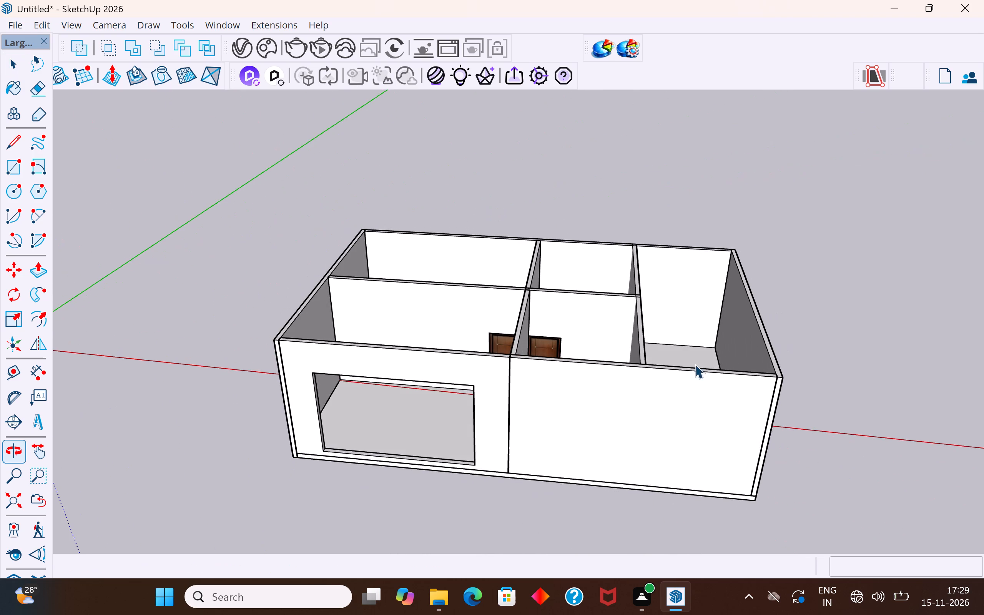
middle_click_drag(646, 271, 776, 440)
scroll(684, 296, "up", 2)
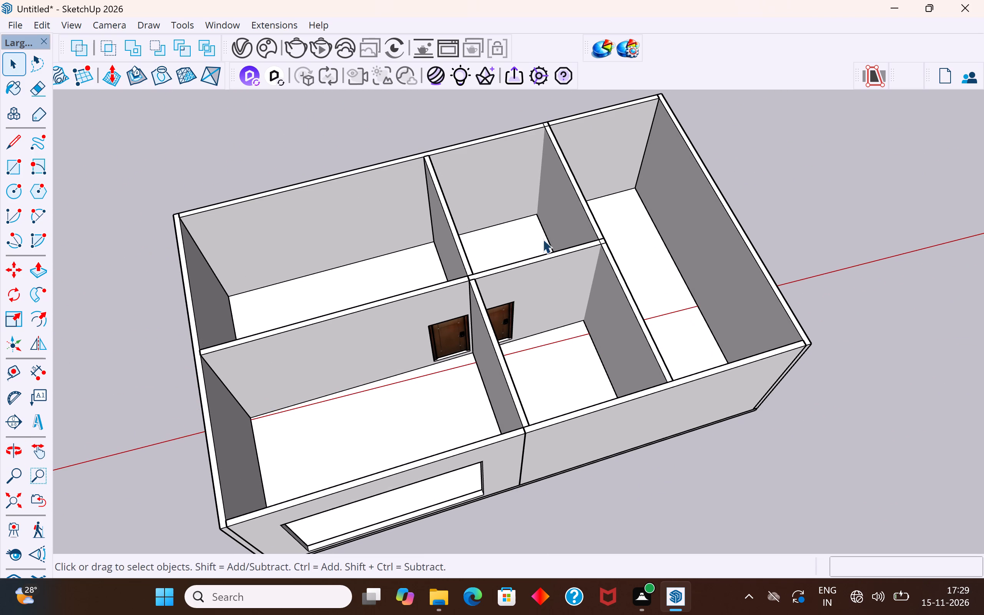
middle_click_drag(557, 368, 455, 328)
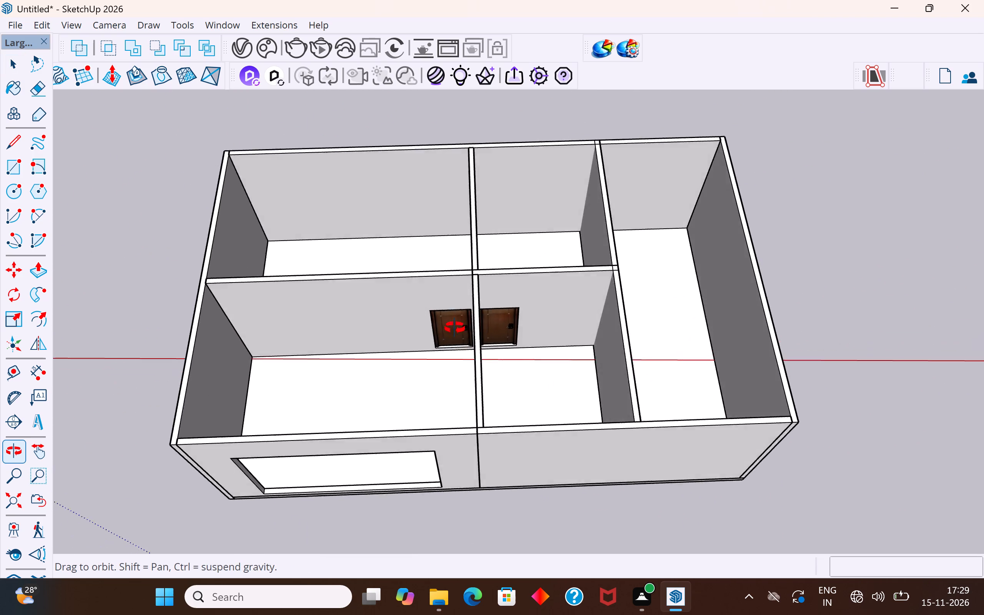
middle_click_drag(455, 328, 497, 429)
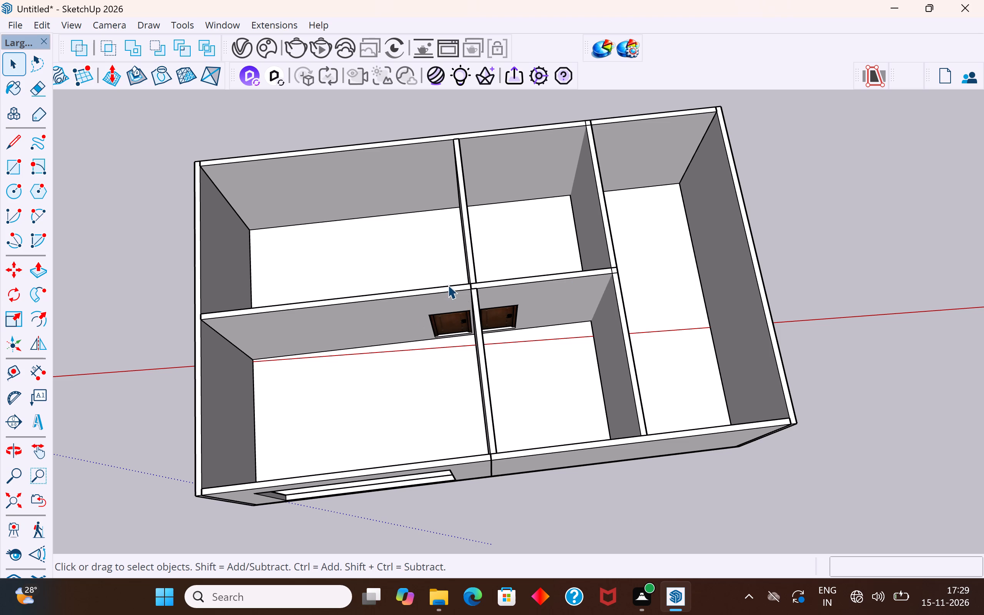
scroll(434, 283, "down", 4)
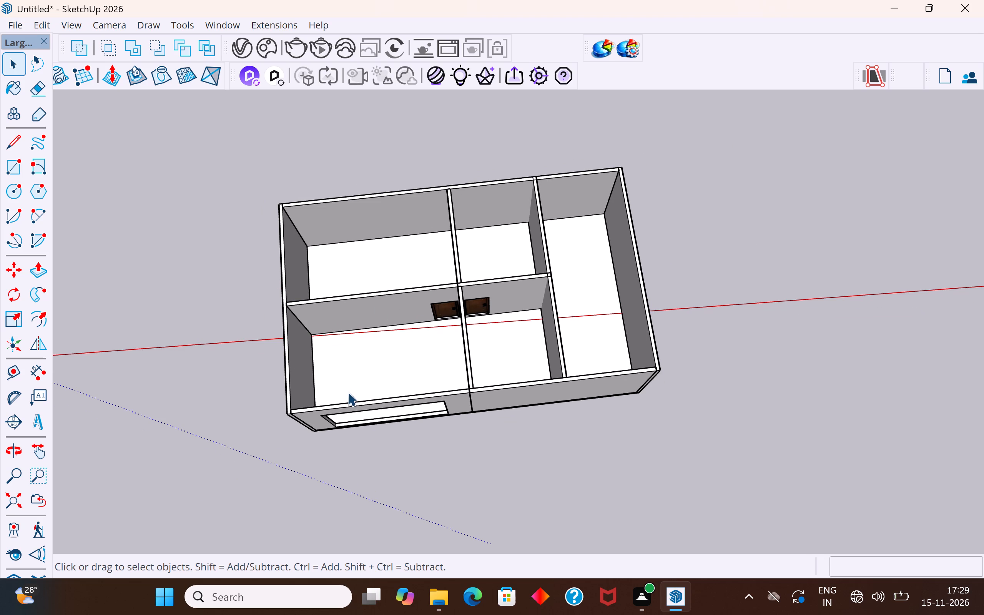
middle_click_drag(401, 244, 680, 116)
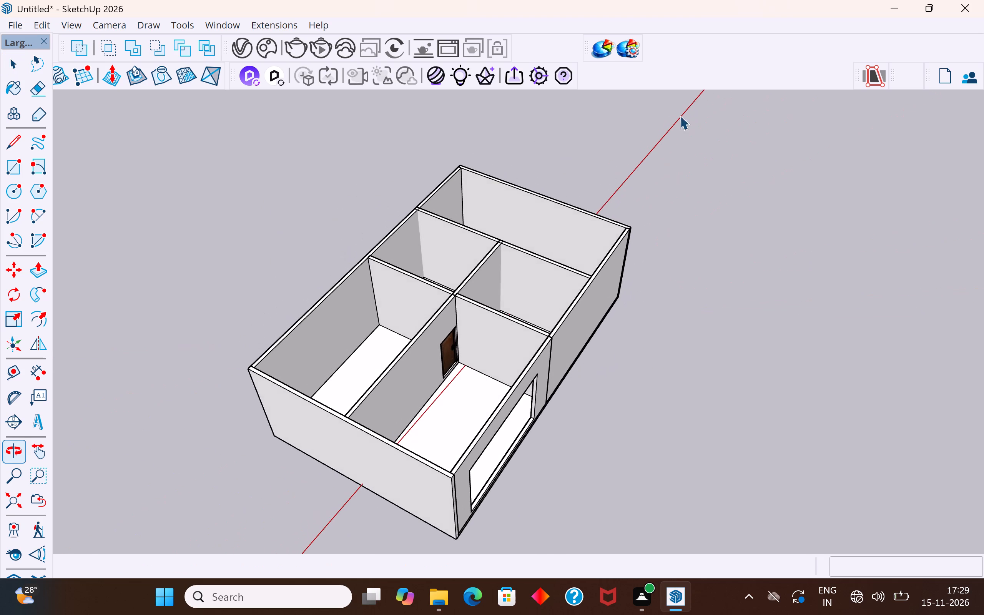
scroll(417, 301, "down", 2)
middle_click_drag(683, 330, 649, 339)
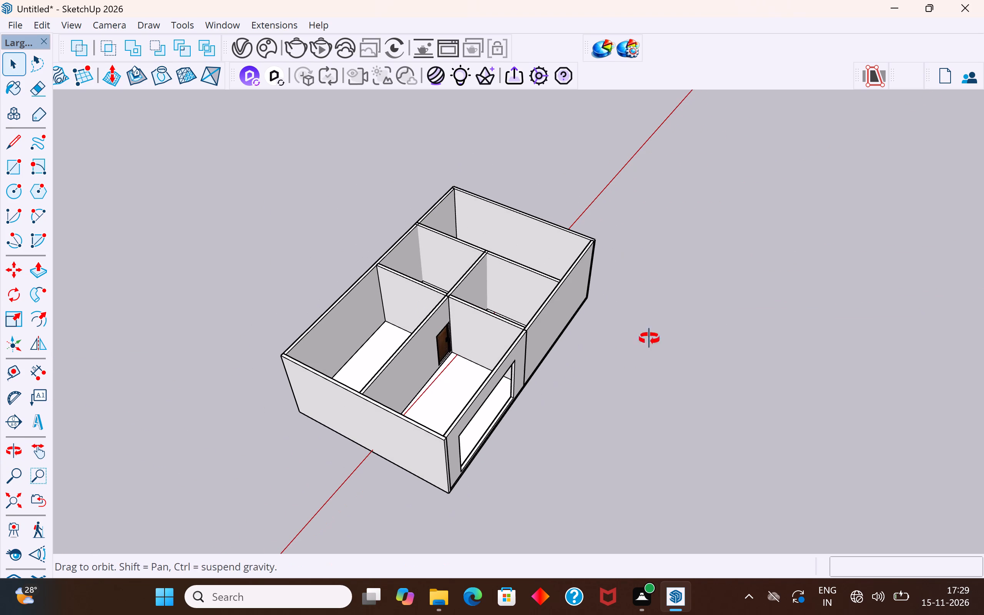
middle_click_drag(649, 339, 360, 312)
scroll(396, 255, "up", 3)
middle_click_drag(397, 253, 417, 374)
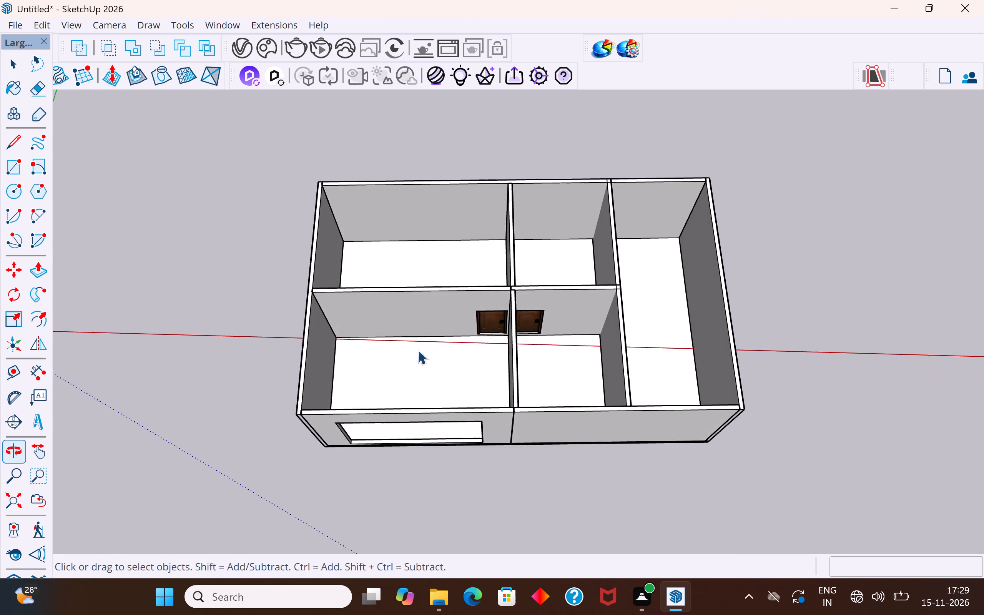
scroll(409, 254, "up", 4)
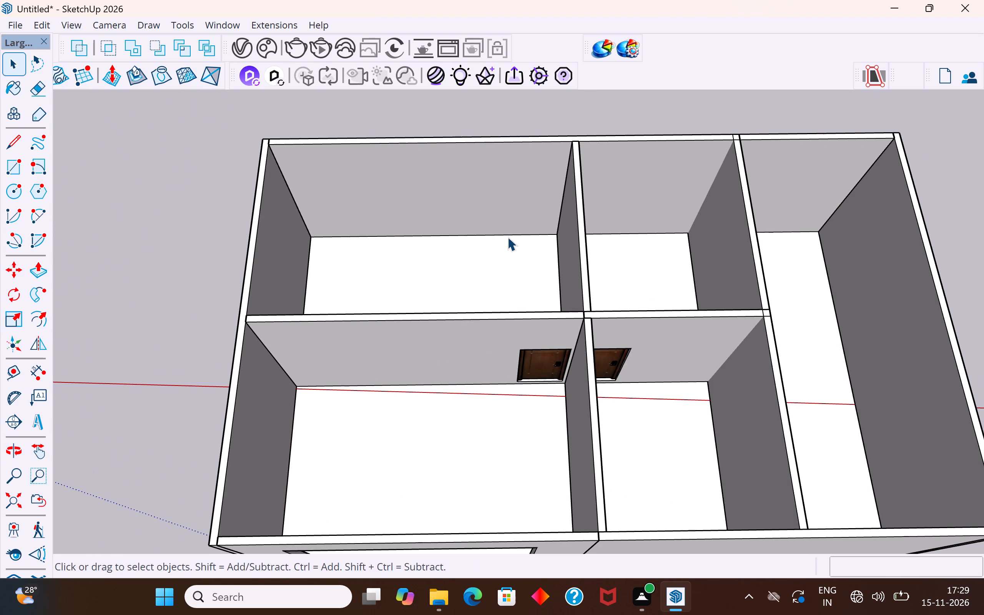
scroll(507, 237, "down", 2)
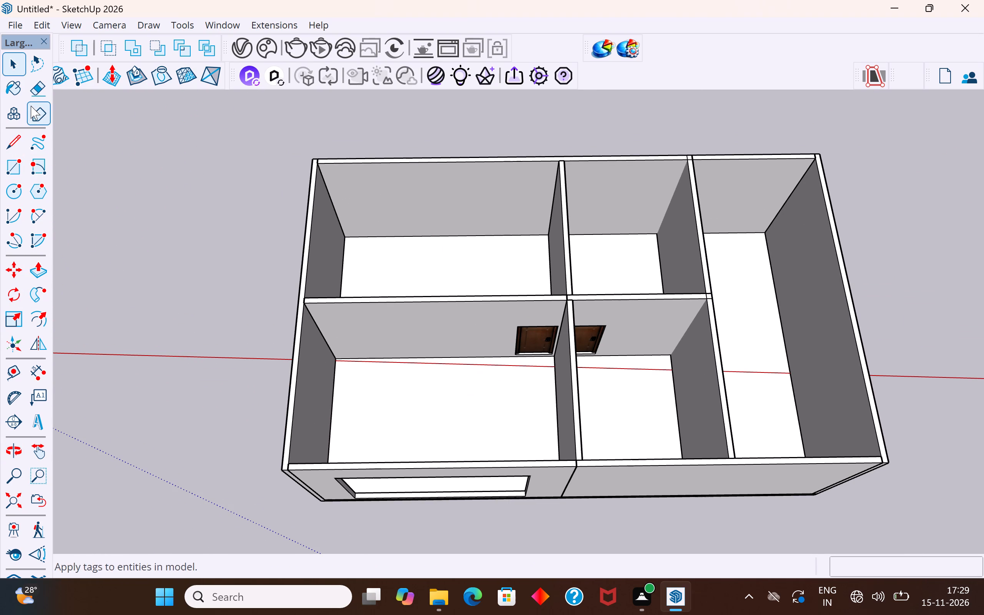
Place a guide line 10' from the inner edge of the end wall nearest the origin, across the 12' deep area.
left_click(23, 366)
left_click(308, 233)
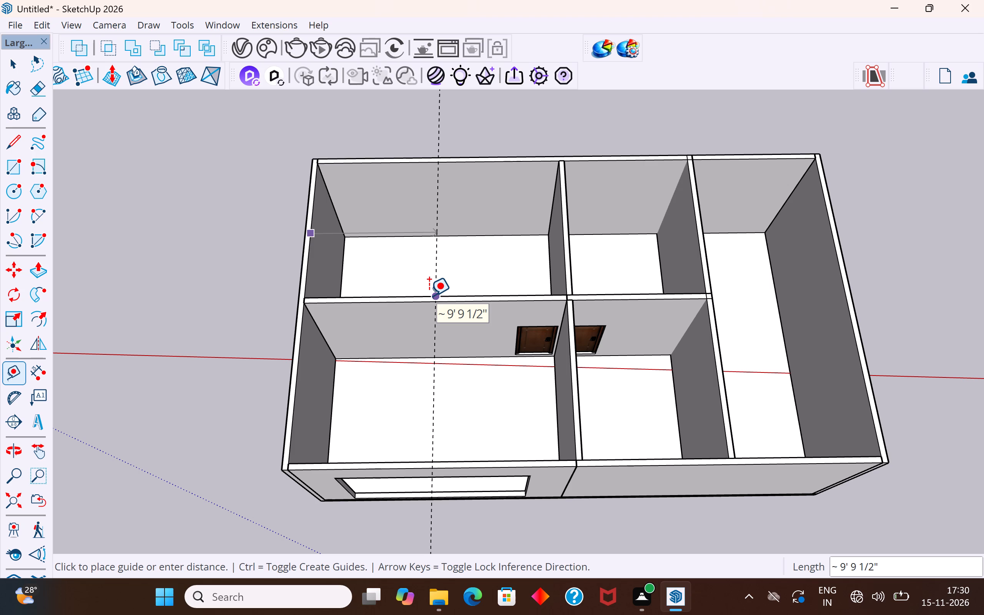
type("10'")
key("Return")
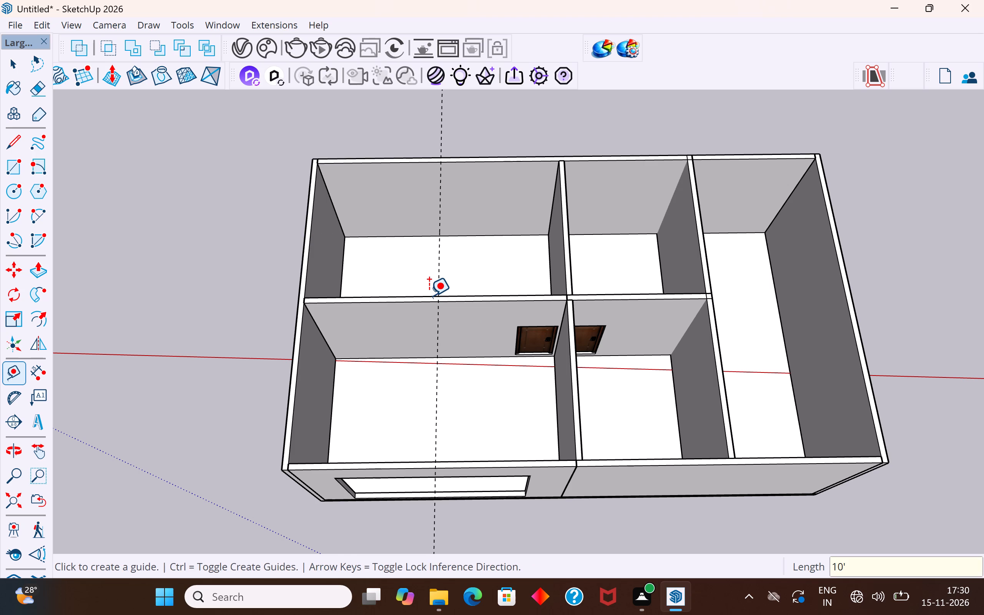
left_click(440, 250)
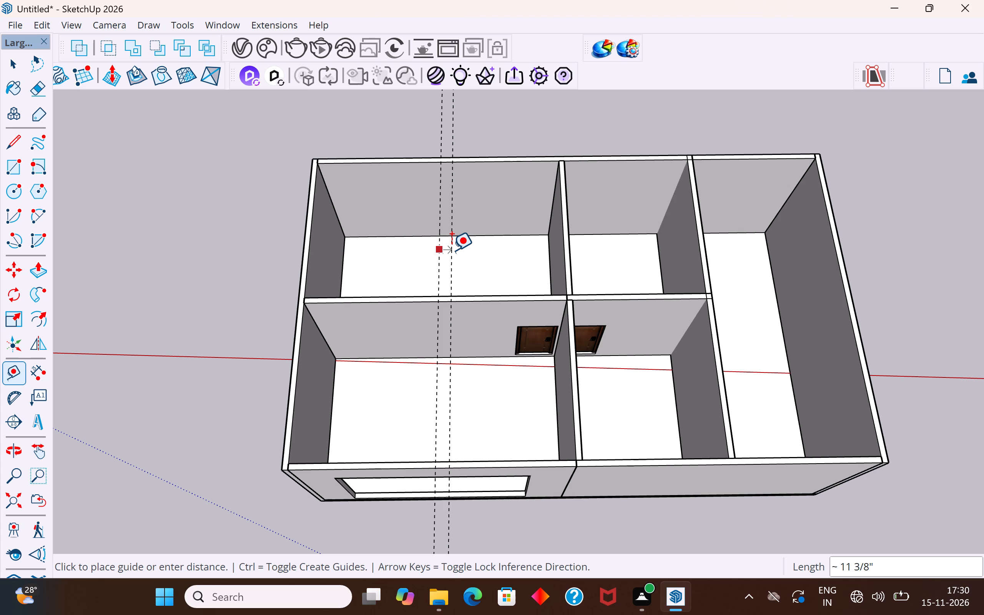
key("Escape")
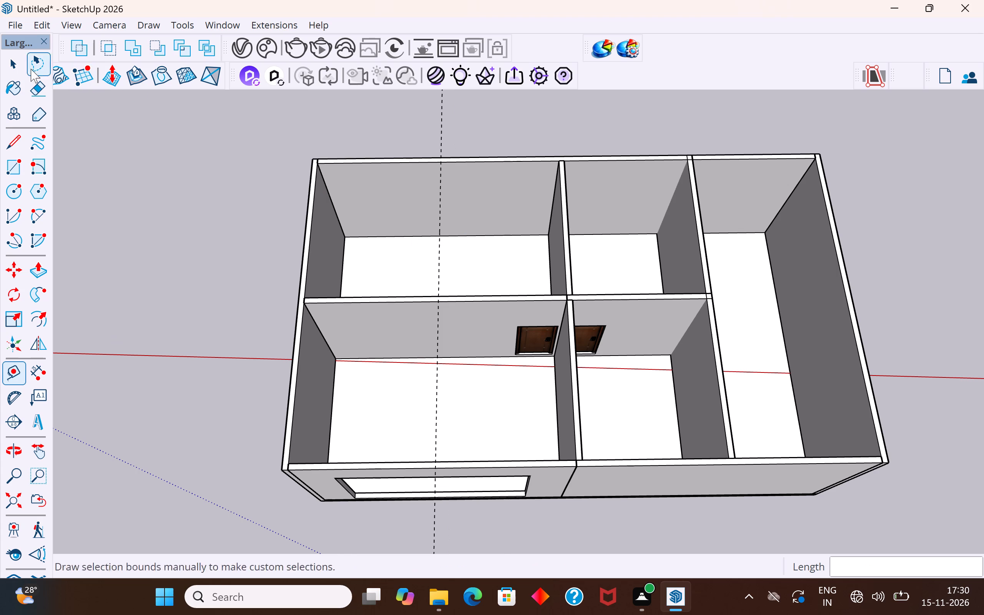
Copy the partition between the two larger rooms of the 12' deep area to the 10' guide line, snapping its corner to the guide.
left_click(17, 59)
left_click(194, 188)
left_click(561, 198)
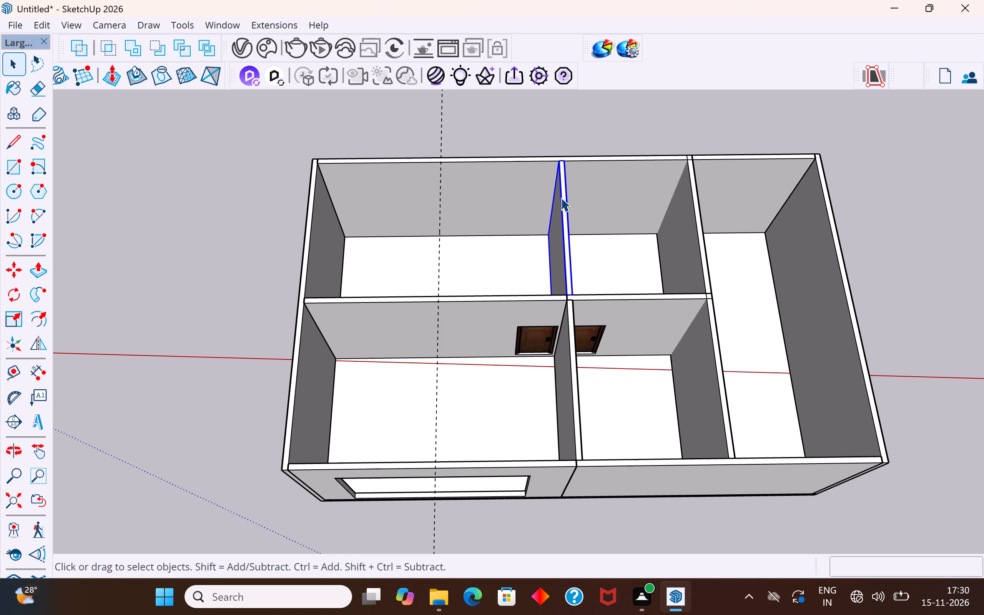
key("m")
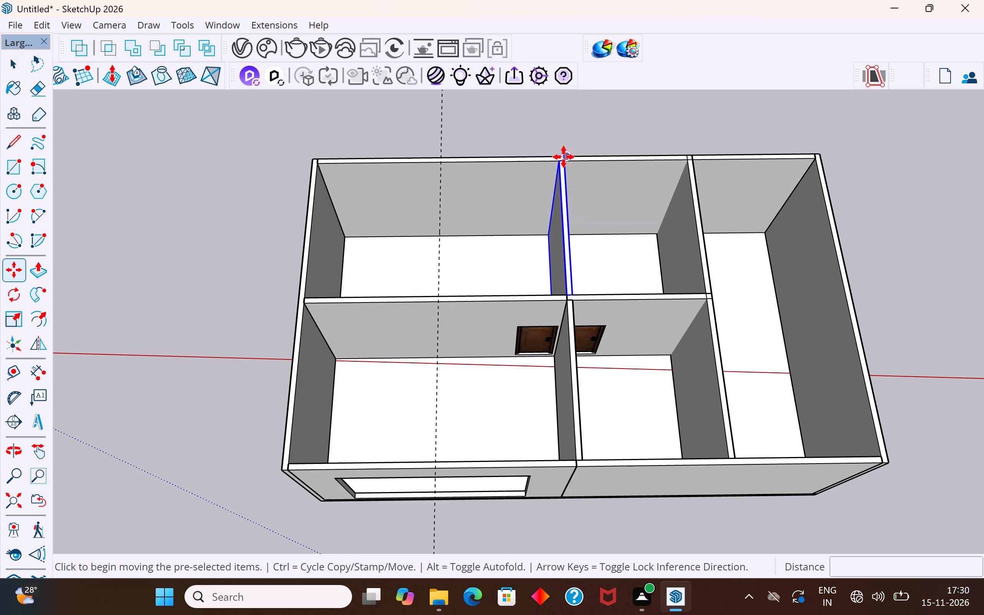
left_click(560, 158)
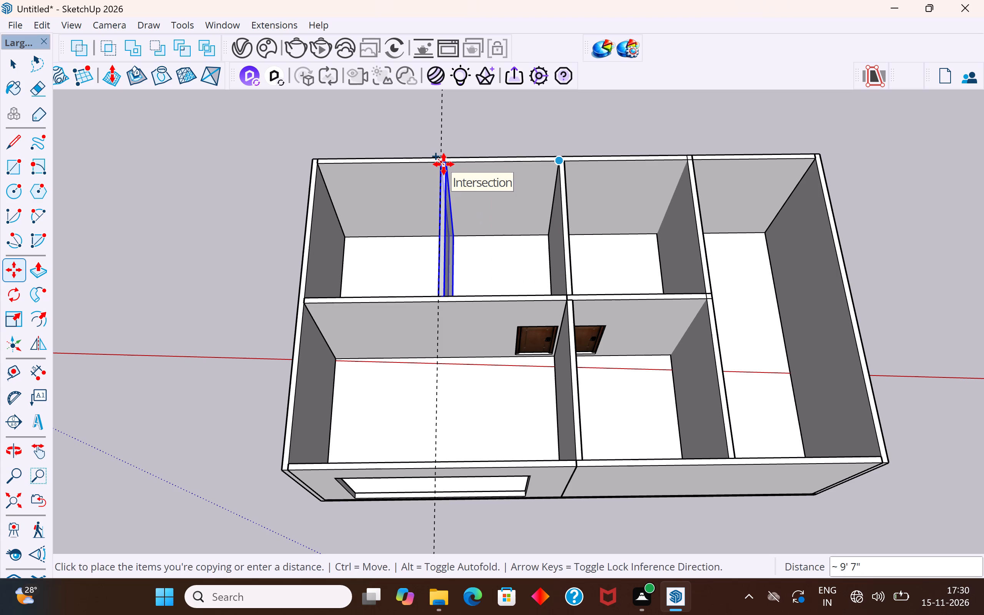
left_click(444, 164)
left_click(19, 65)
left_click(209, 210)
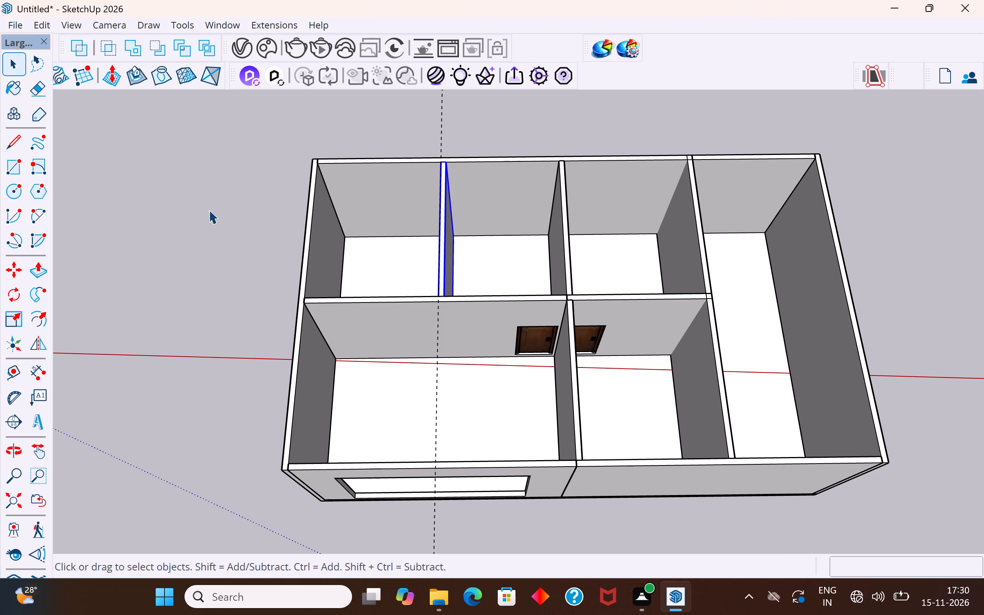
Inspect the newly copied partition and the room layout from above and around.
middle_click_drag(522, 267, 830, 129)
scroll(573, 267, "up", 1)
middle_click_drag(396, 382, 691, 381)
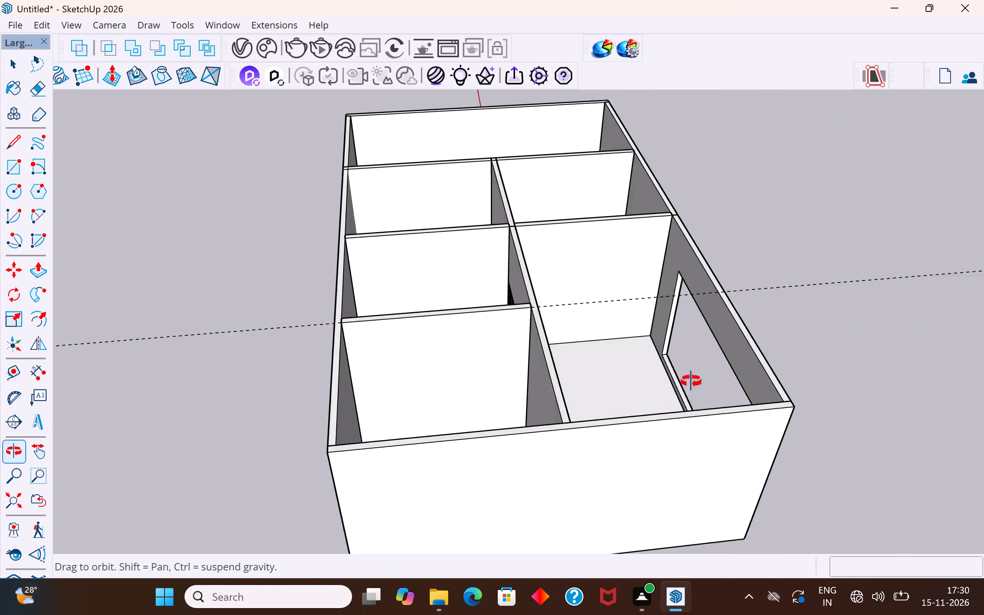
middle_click_drag(691, 381, 827, 494)
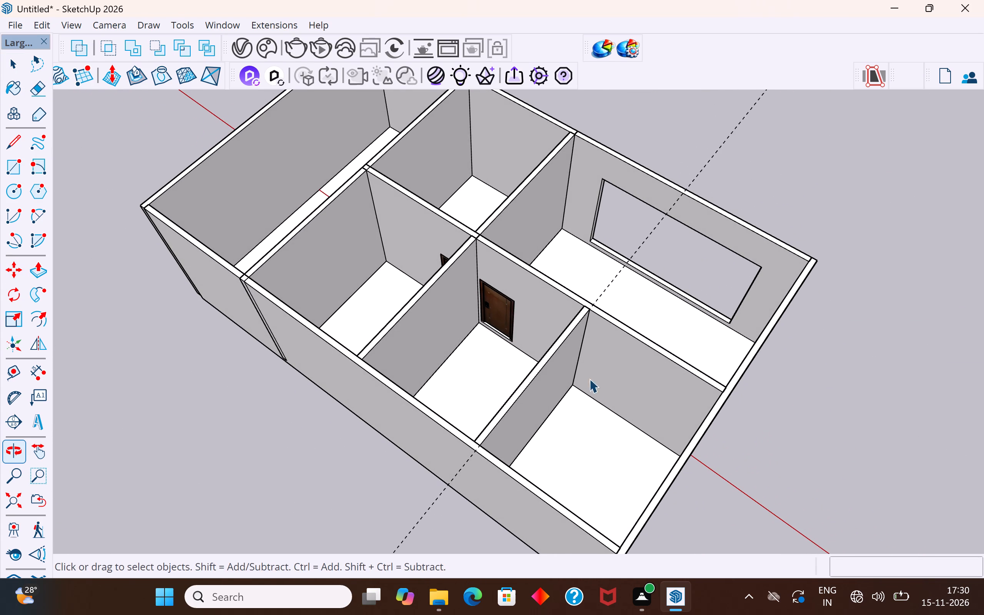
middle_click_drag(739, 373, 249, 395)
middle_click_drag(567, 401, 356, 425)
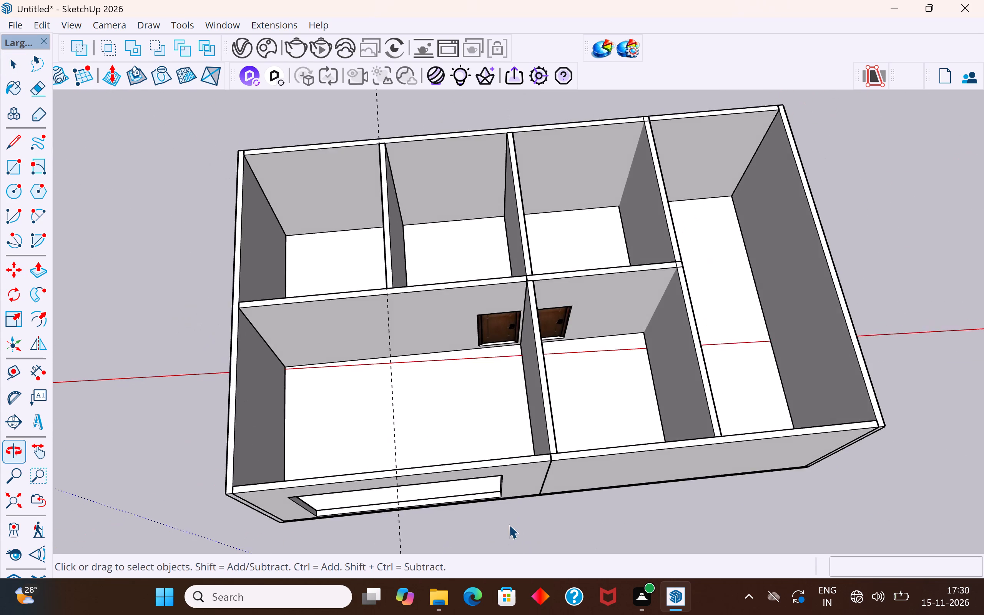
scroll(509, 525, "down", 6)
scroll(441, 344, "up", 7)
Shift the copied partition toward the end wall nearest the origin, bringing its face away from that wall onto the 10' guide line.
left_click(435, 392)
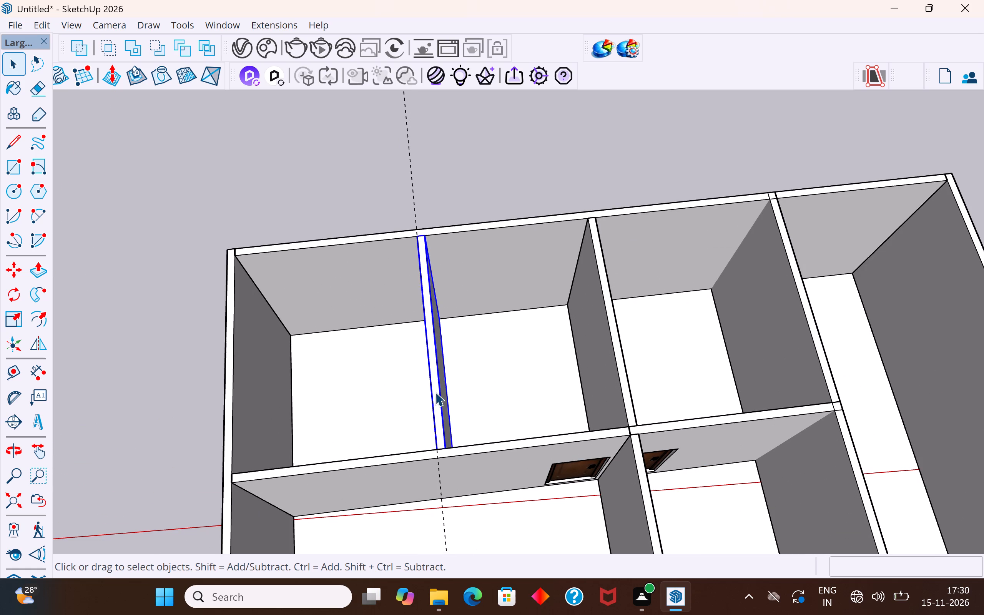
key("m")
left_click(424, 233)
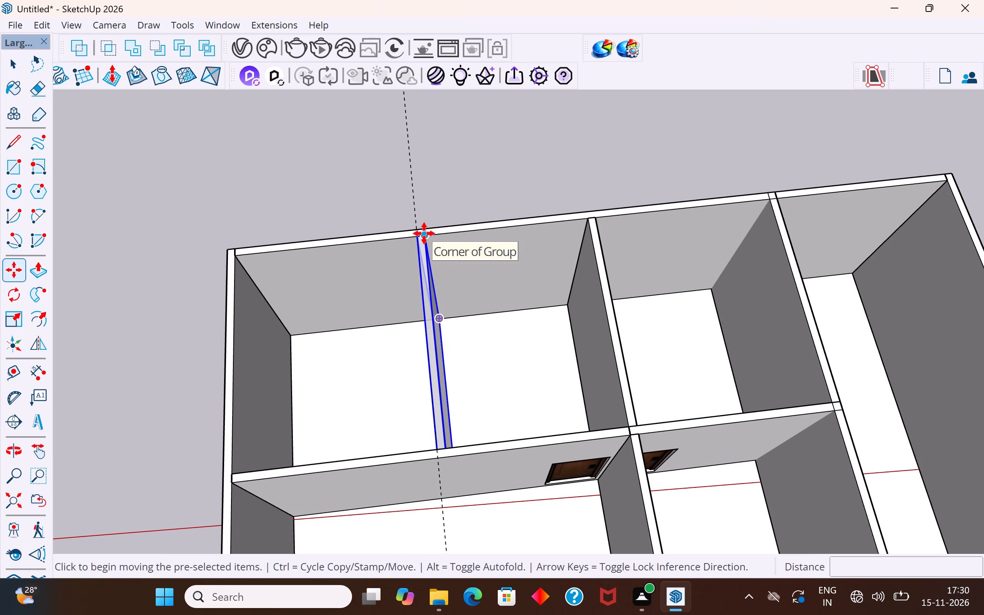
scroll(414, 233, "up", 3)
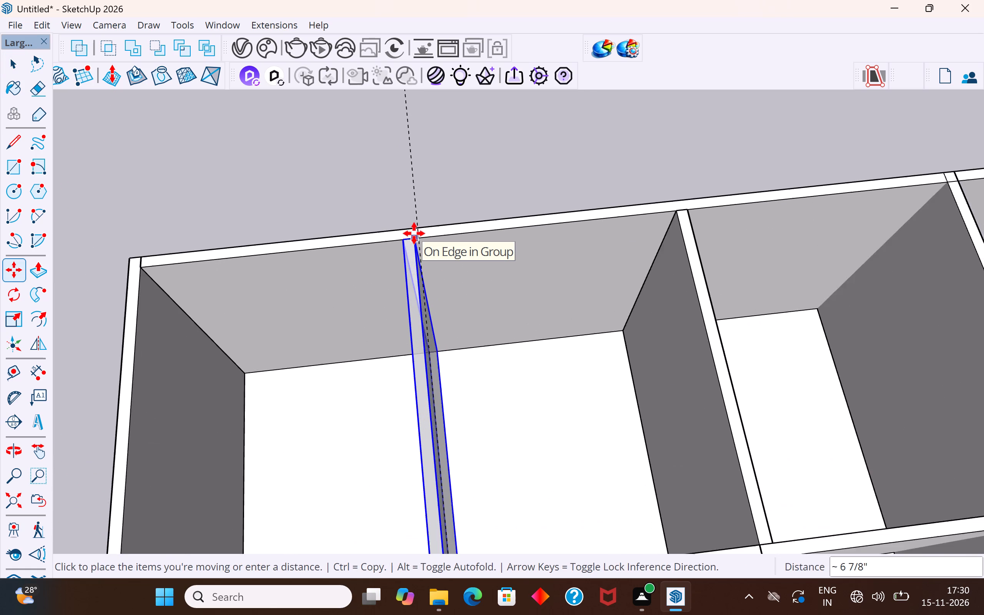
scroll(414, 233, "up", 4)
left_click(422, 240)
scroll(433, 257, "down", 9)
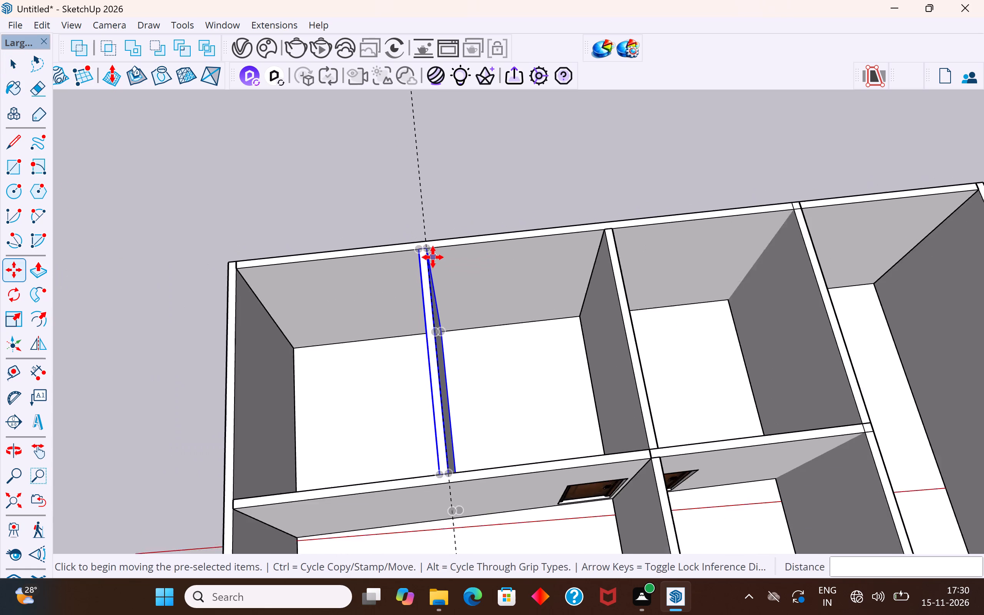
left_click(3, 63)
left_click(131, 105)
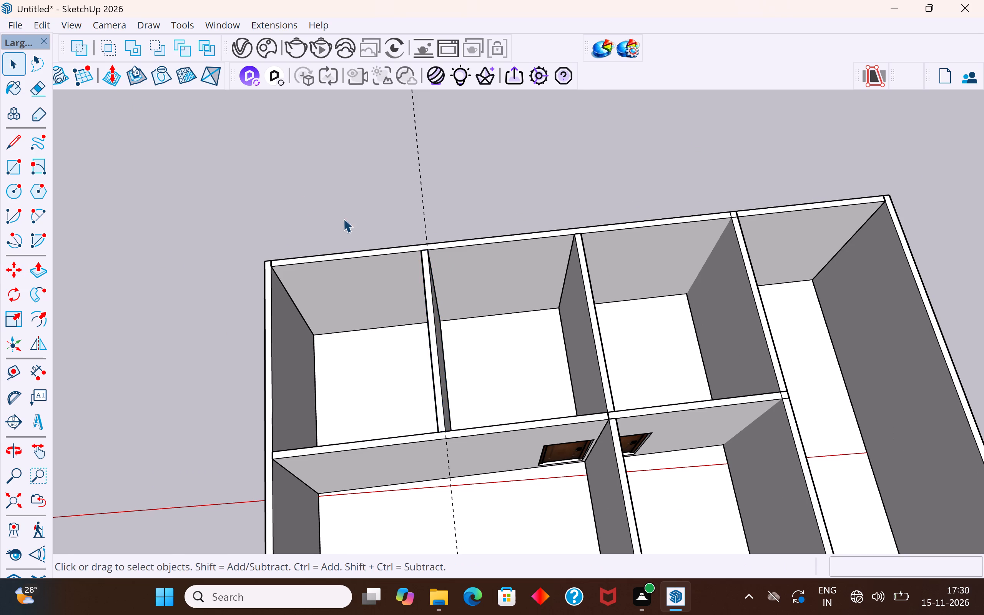
Inspect the shifted partition from around and above, checking its alignment with the guide line.
scroll(477, 310, "down", 7)
middle_click_drag(506, 422, 813, 152)
middle_click_drag(690, 291, 604, 237)
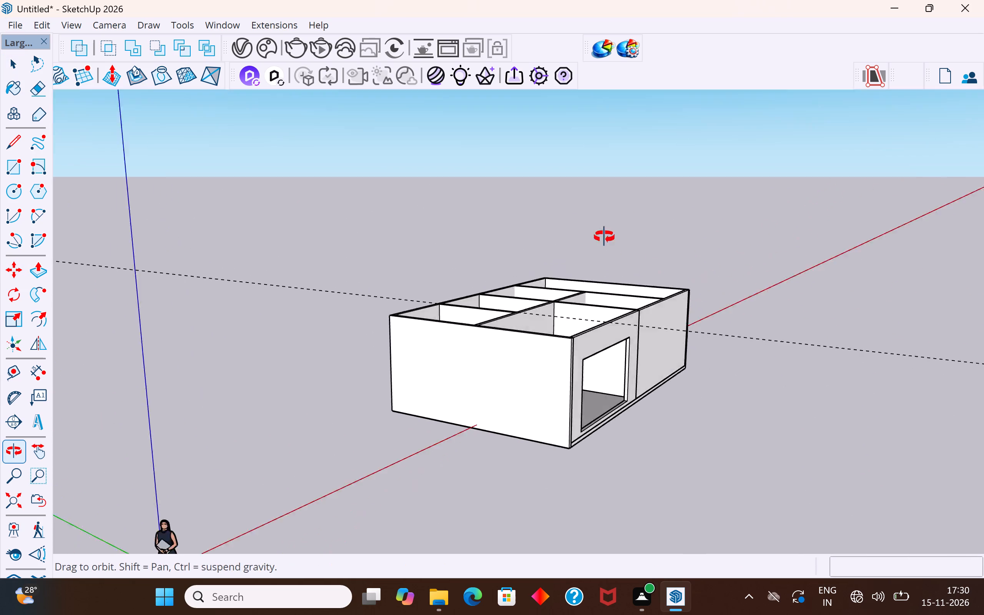
middle_click_drag(604, 237, 181, 432)
scroll(482, 288, "up", 5)
middle_click_drag(421, 374, 706, 361)
scroll(465, 358, "up", 3)
middle_click_drag(542, 370, 487, 452)
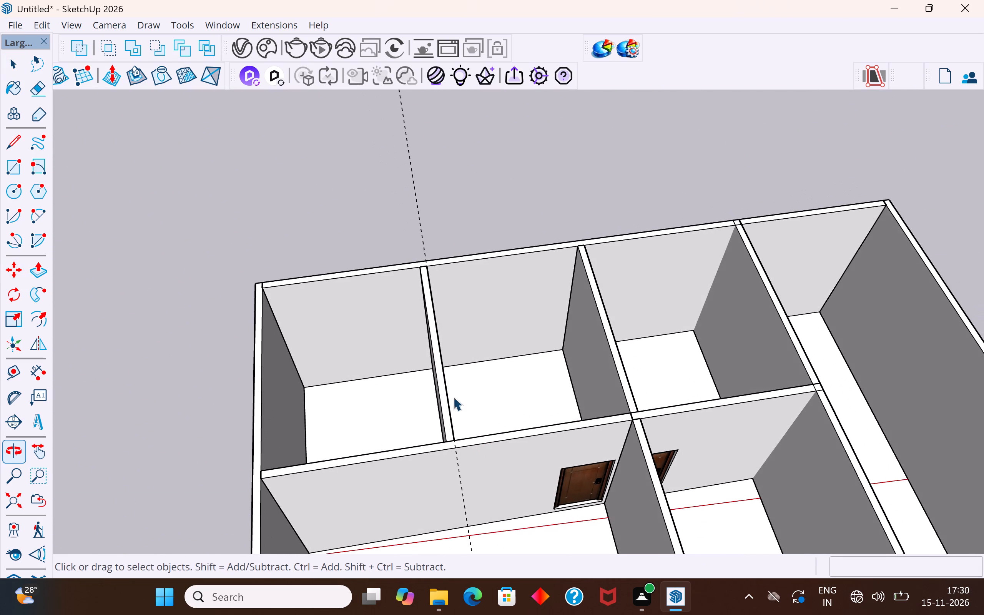
left_click(441, 358)
scroll(441, 358, "up", 1)
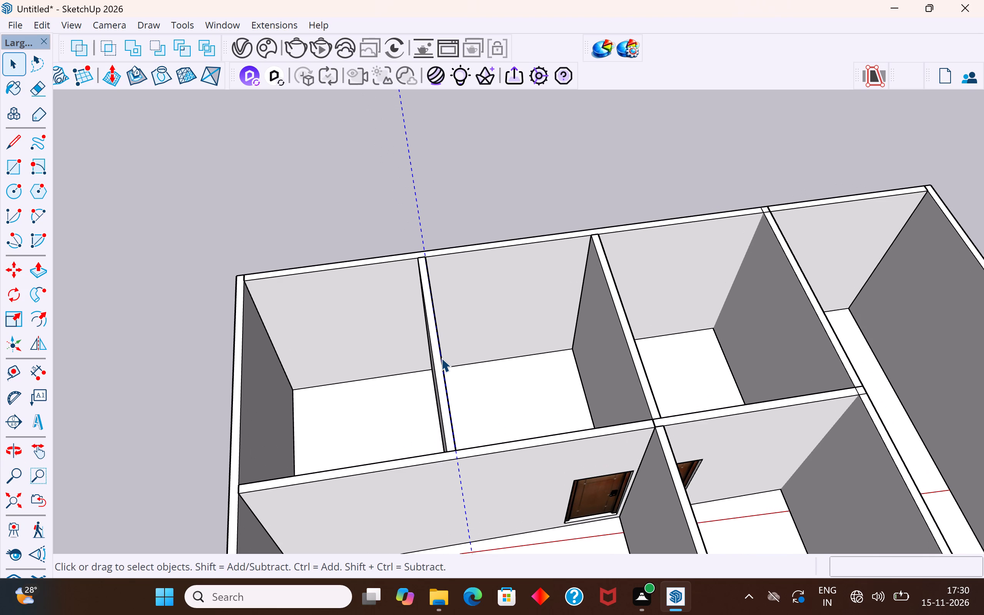
scroll(441, 358, "up", 3)
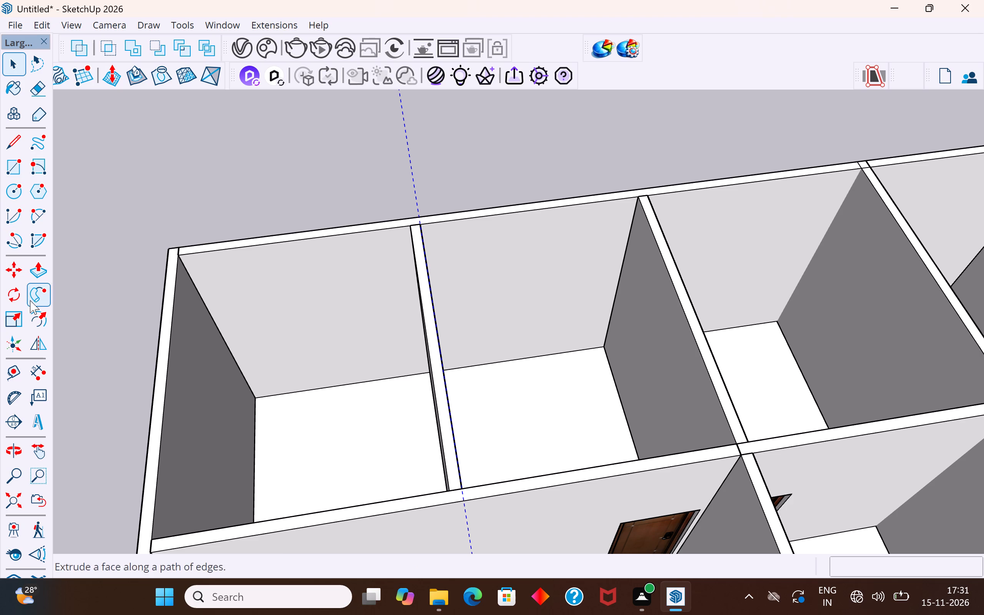
Place a guide line 5' from the inner edge of the end wall nearest the origin, across the 12' deep area.
left_click(14, 368)
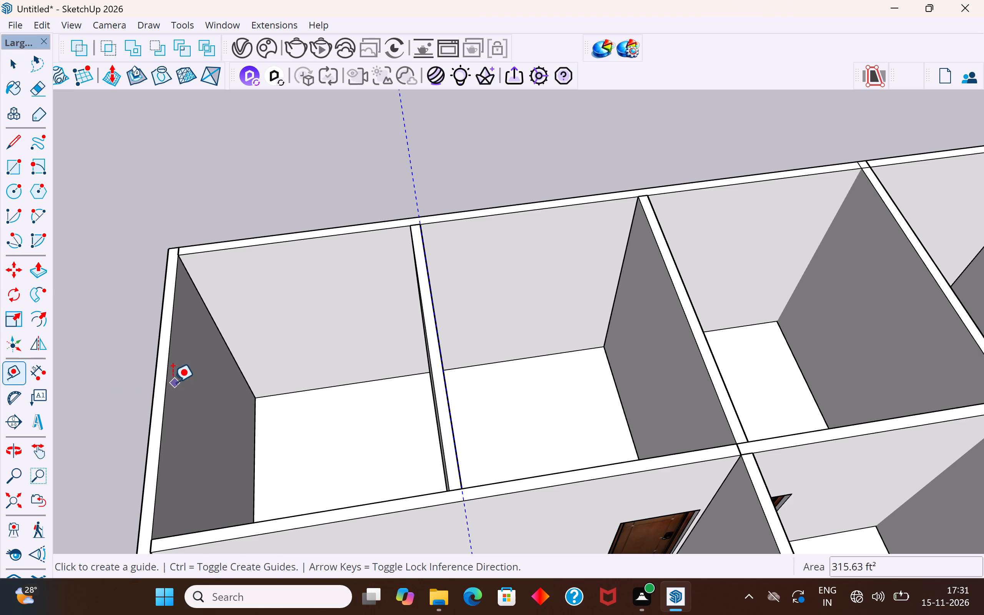
left_click(162, 378)
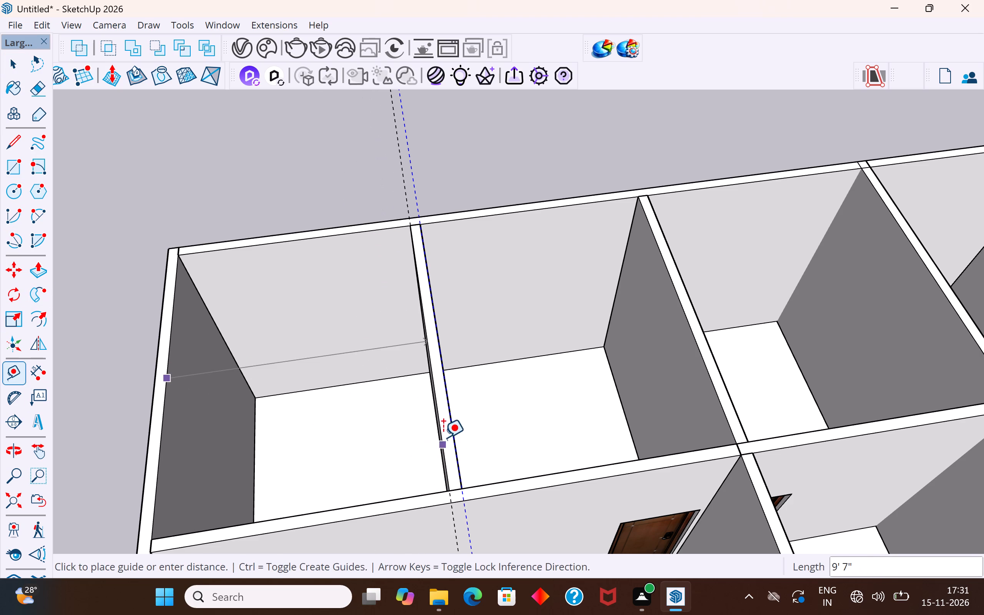
middle_click_drag(409, 416, 431, 256)
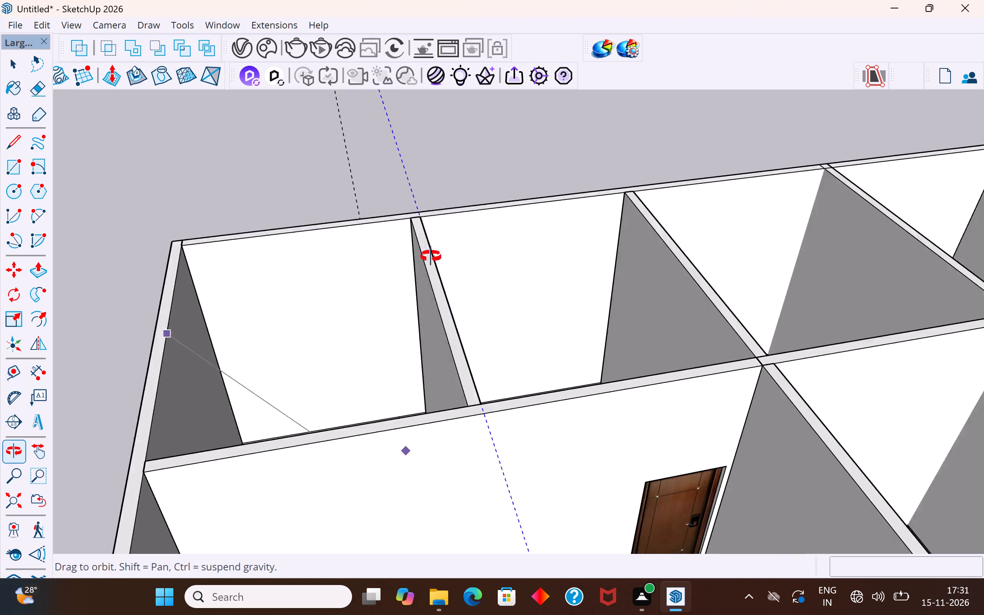
middle_click_drag(431, 256, 435, 242)
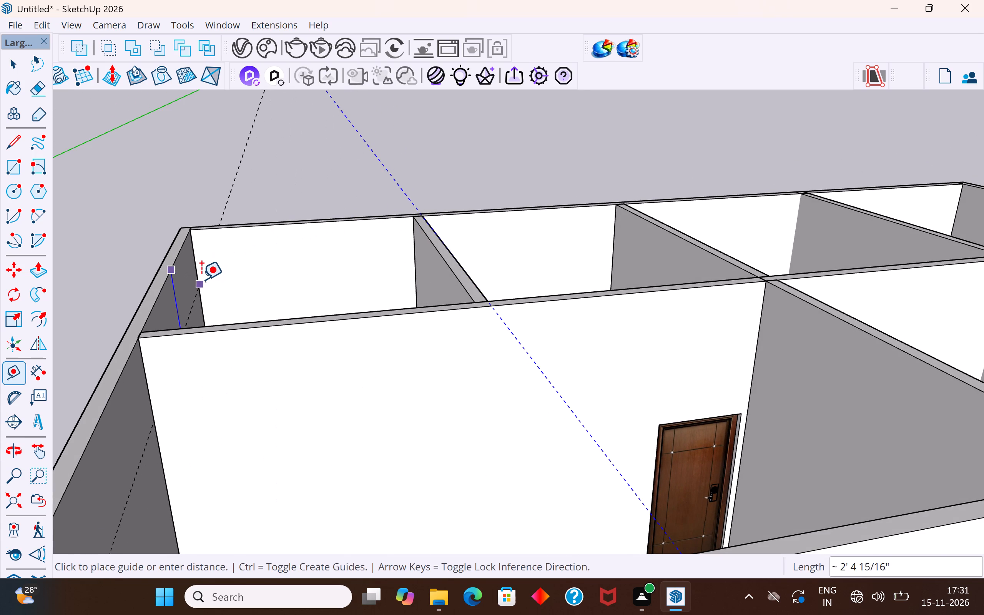
key("Escape")
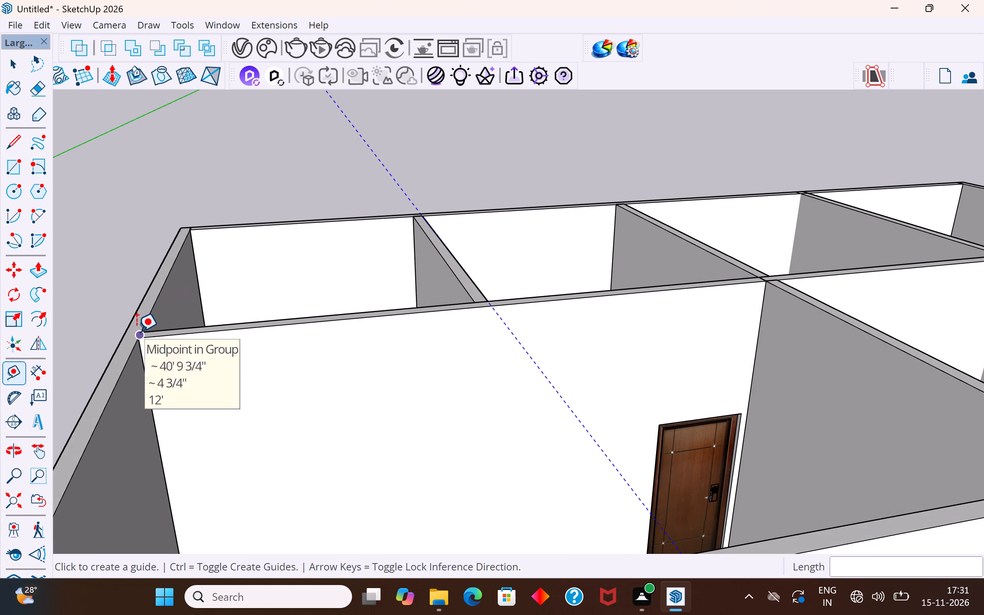
left_click(136, 331)
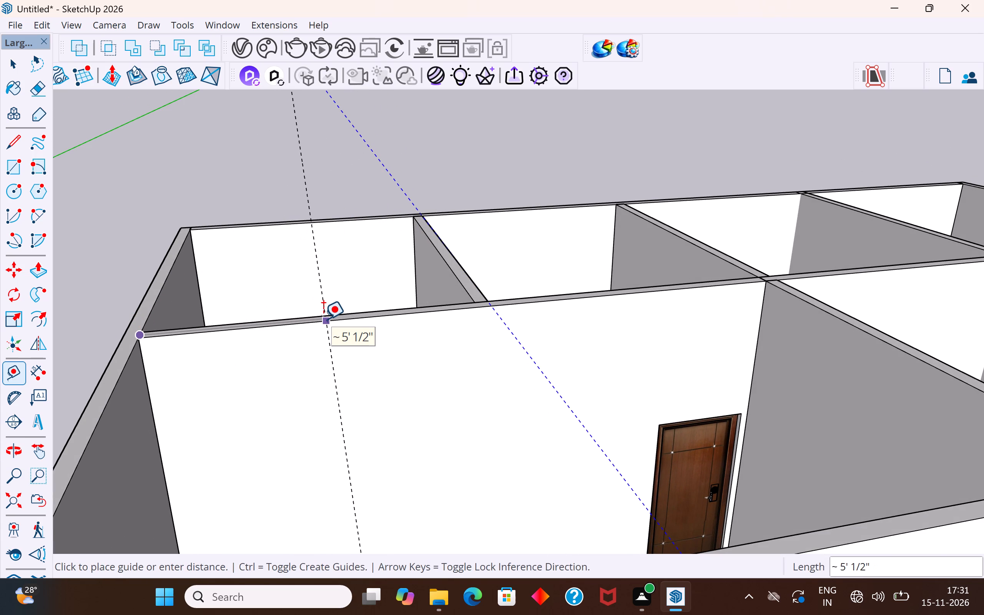
type("5'")
key("Return")
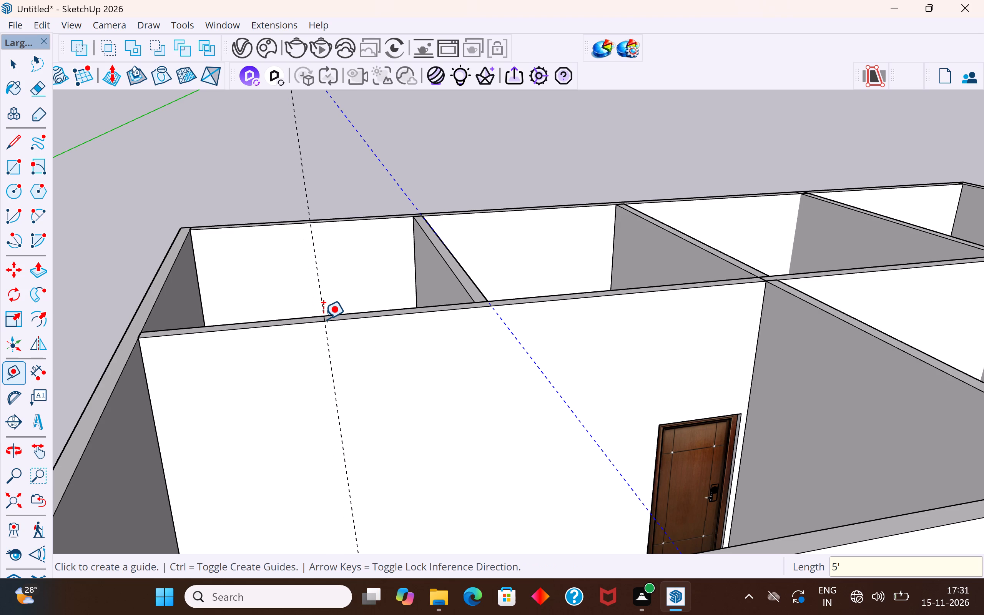
Move the copied partition toward the end wall nearest the origin, snapping its near top corner to the 5' guide line at the outer wall.
left_click(15, 68)
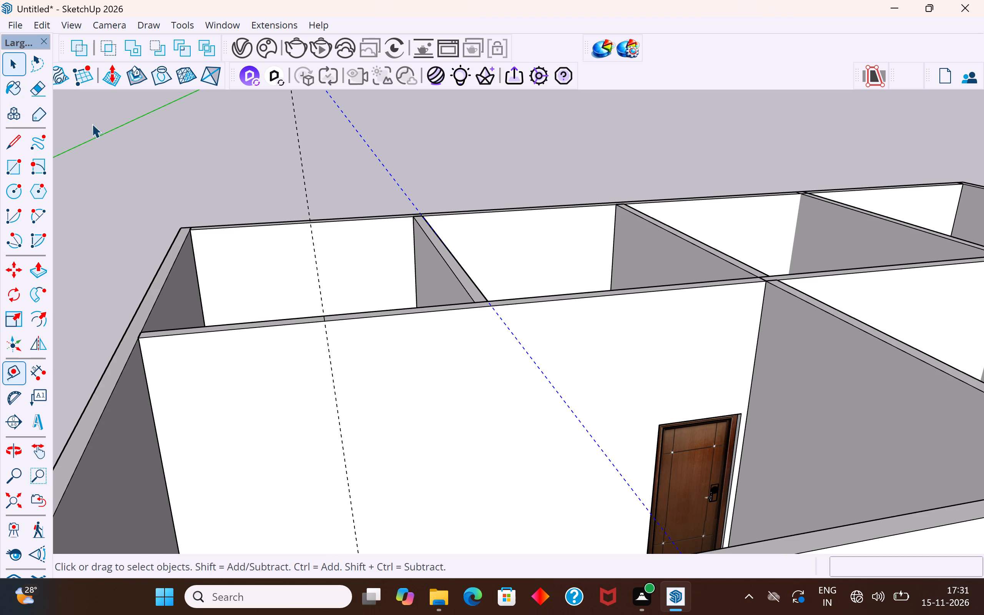
left_click(164, 148)
middle_click_drag(350, 310, 345, 434)
scroll(429, 409, "down", 4)
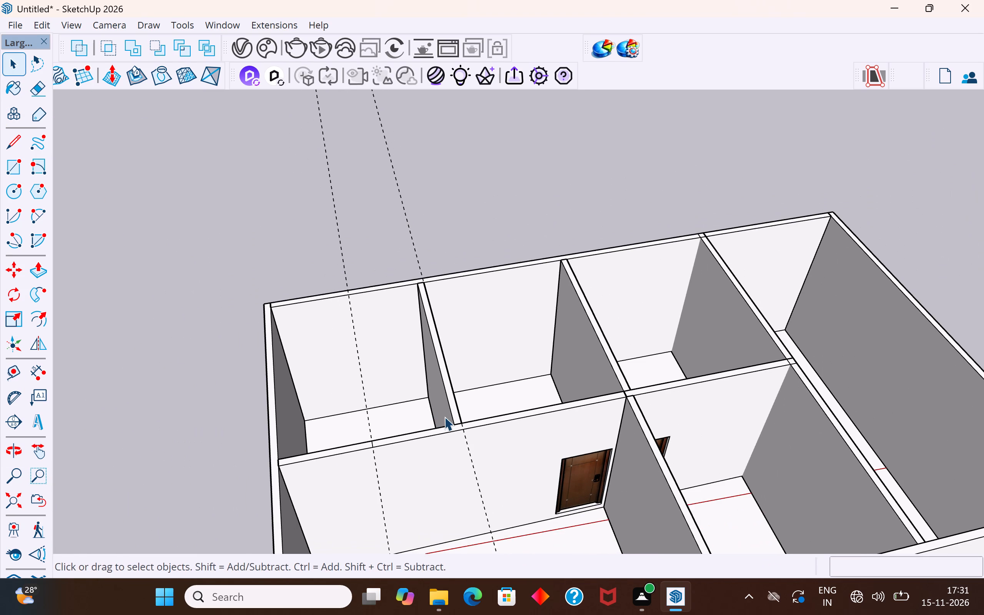
left_click(454, 411)
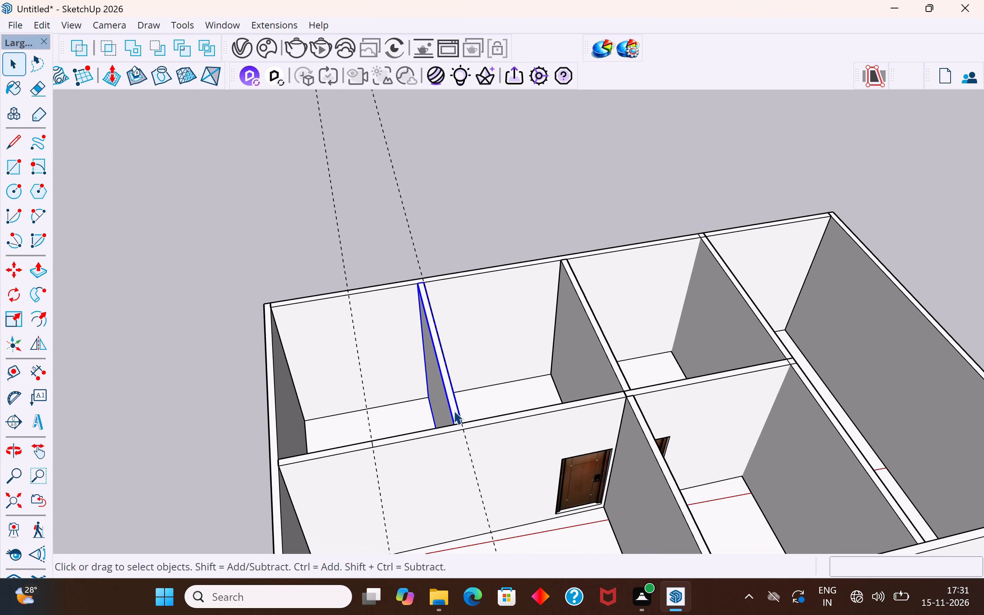
key("m")
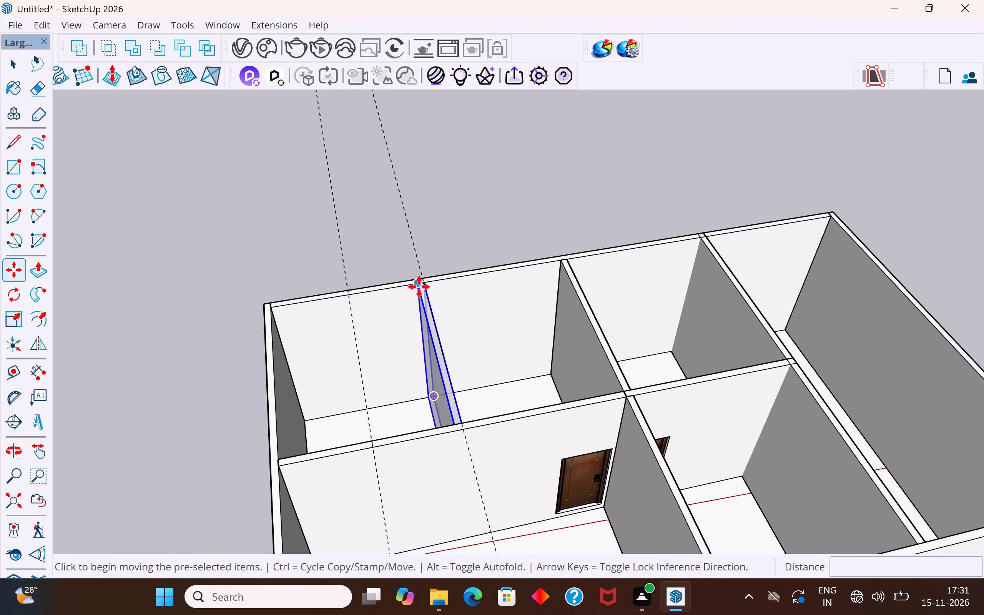
left_click(416, 284)
left_click(346, 294)
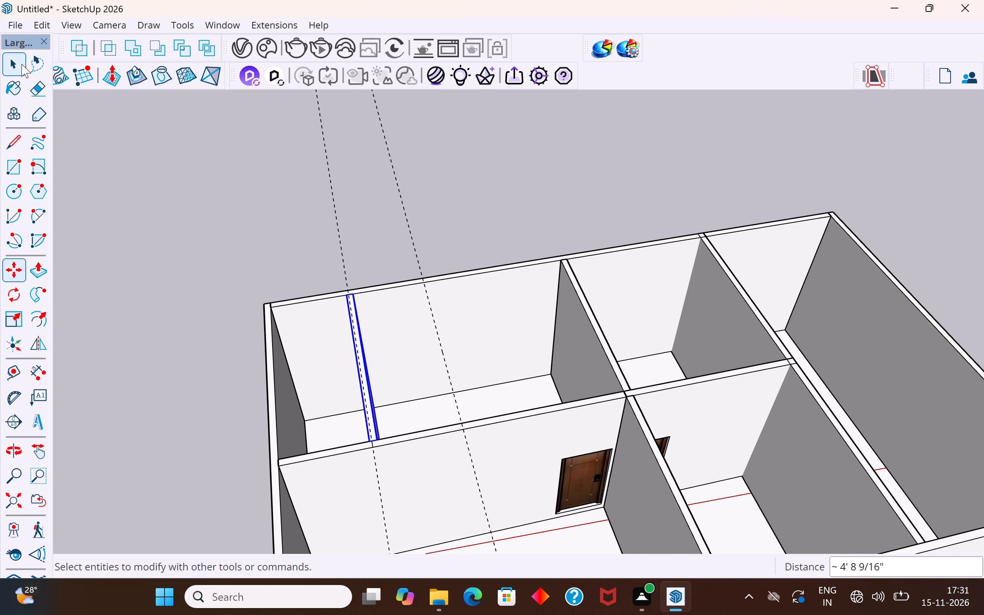
left_click(4, 64)
Delete the 10' guide line.
left_click_drag(507, 149, 386, 226)
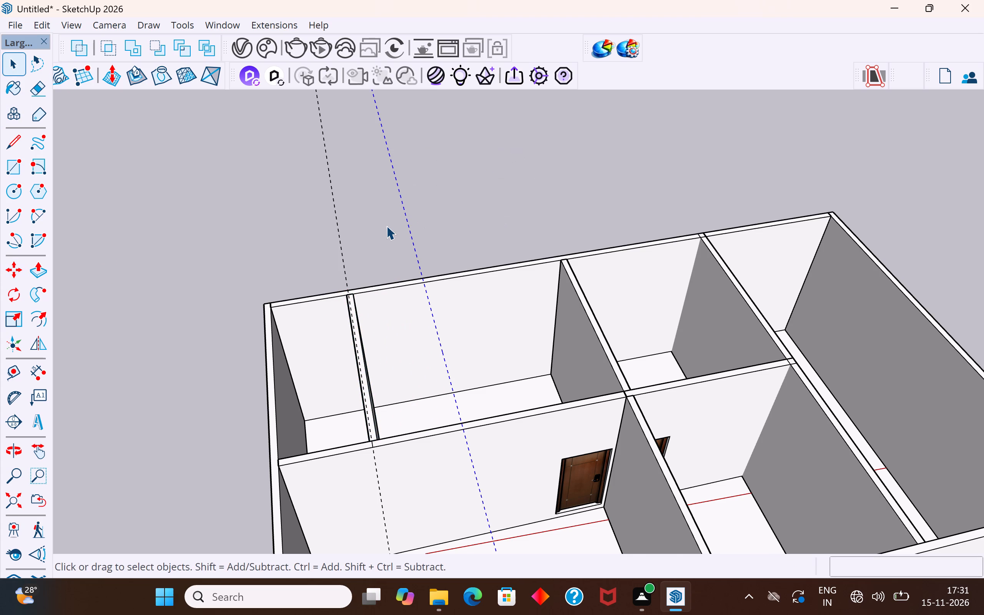
key("Print")
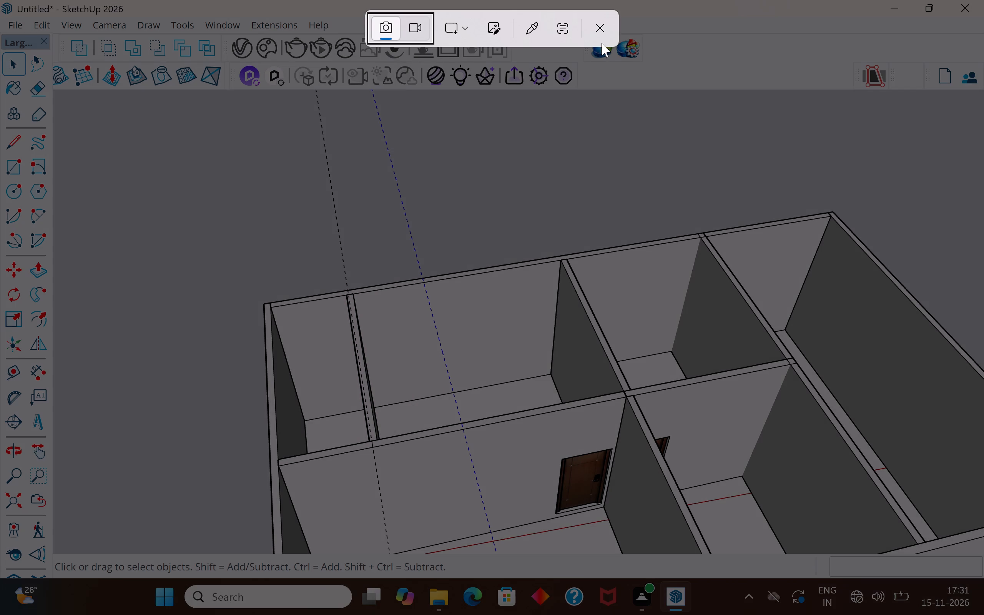
left_click(603, 33)
key("Delete")
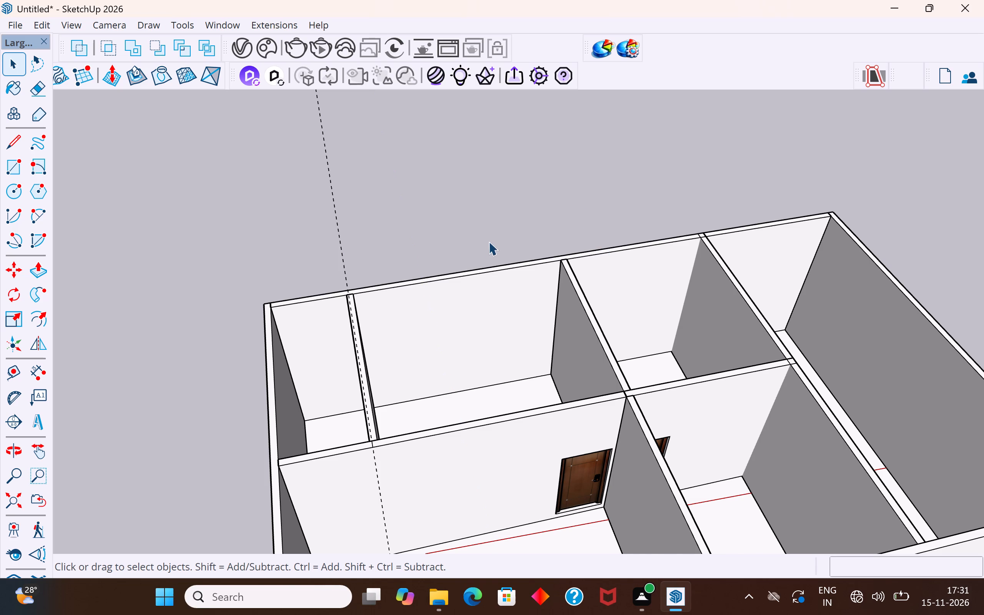
Delete all remaining guides from the model.
scroll(487, 244, "down", 4)
middle_click_drag(482, 354, 407, 148)
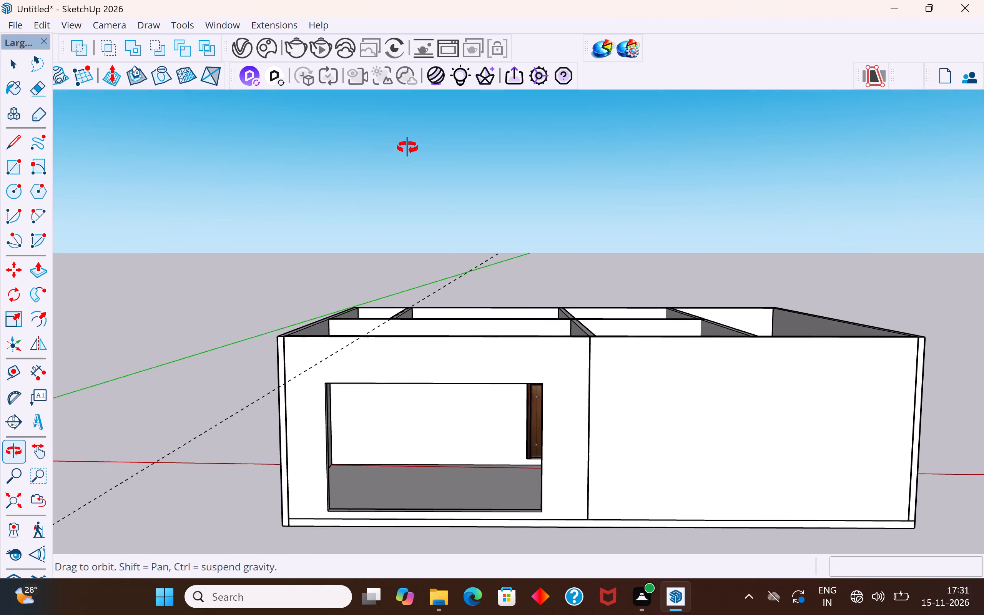
middle_click_drag(407, 148, 421, 192)
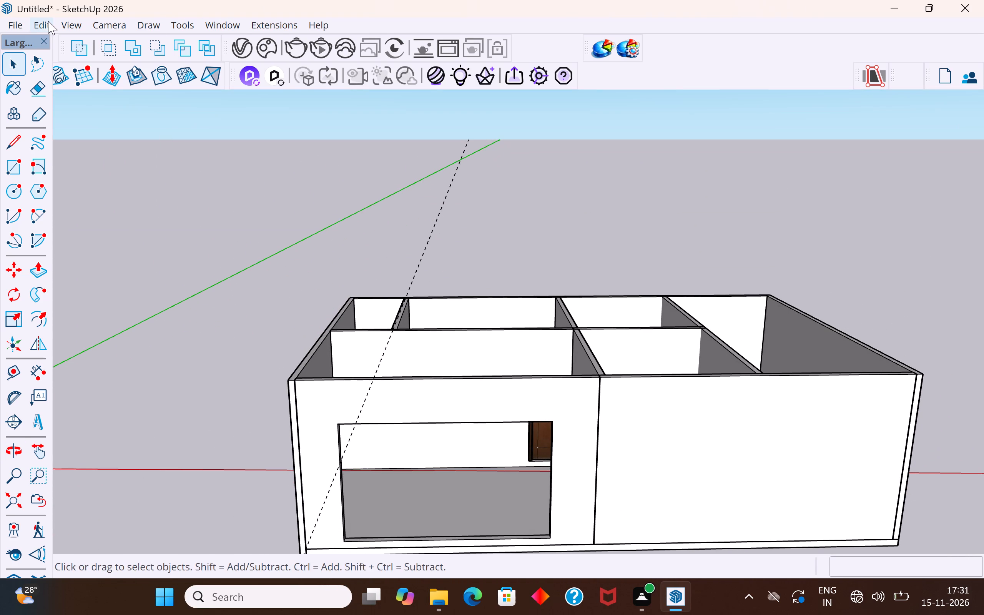
left_click(38, 20)
left_click(124, 180)
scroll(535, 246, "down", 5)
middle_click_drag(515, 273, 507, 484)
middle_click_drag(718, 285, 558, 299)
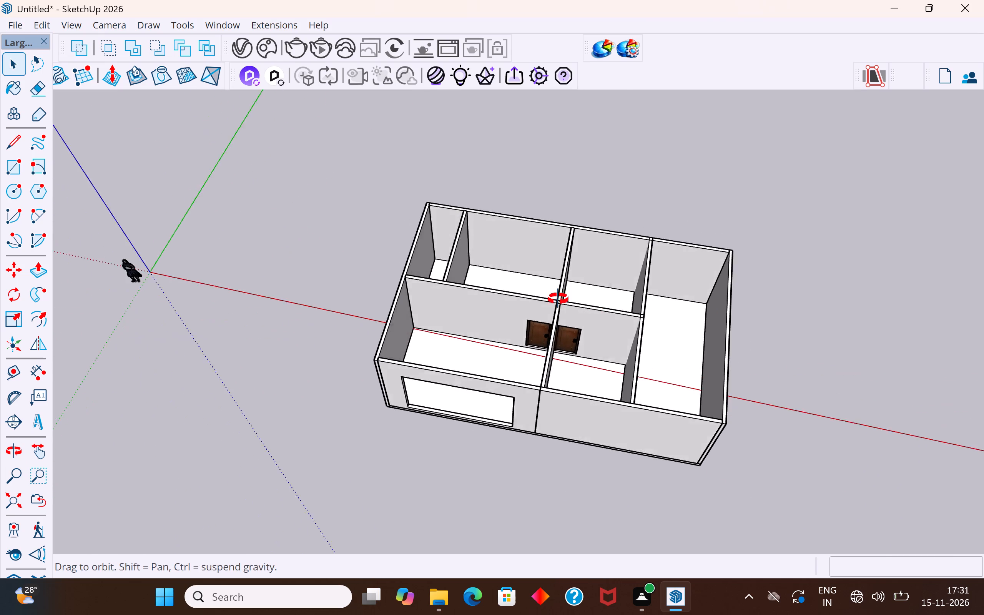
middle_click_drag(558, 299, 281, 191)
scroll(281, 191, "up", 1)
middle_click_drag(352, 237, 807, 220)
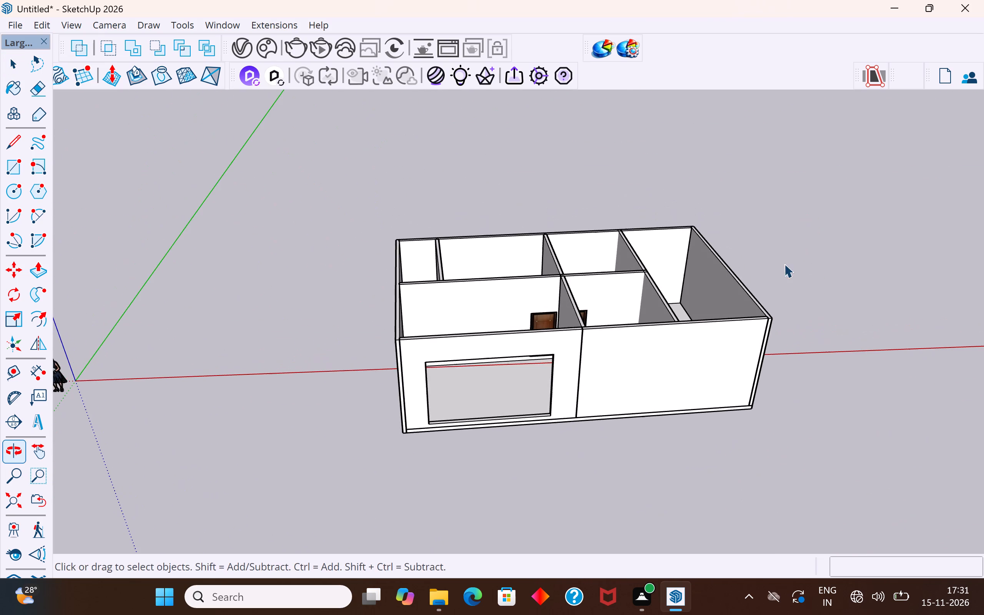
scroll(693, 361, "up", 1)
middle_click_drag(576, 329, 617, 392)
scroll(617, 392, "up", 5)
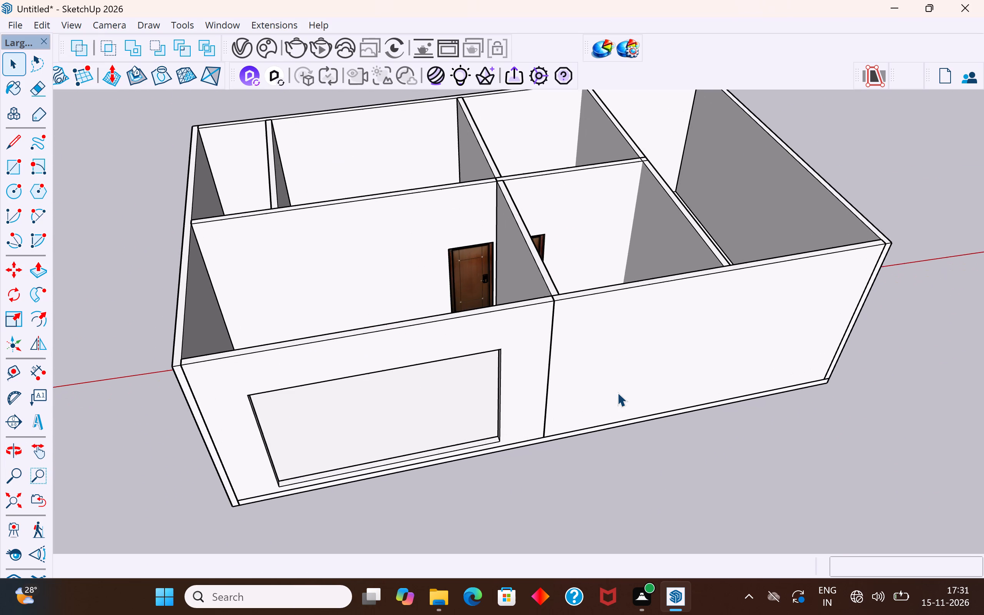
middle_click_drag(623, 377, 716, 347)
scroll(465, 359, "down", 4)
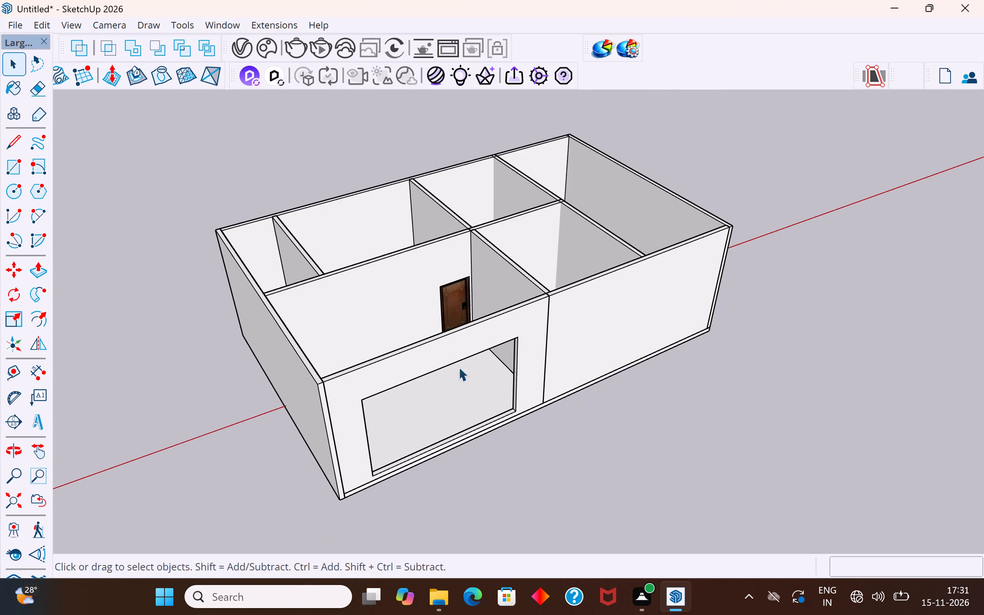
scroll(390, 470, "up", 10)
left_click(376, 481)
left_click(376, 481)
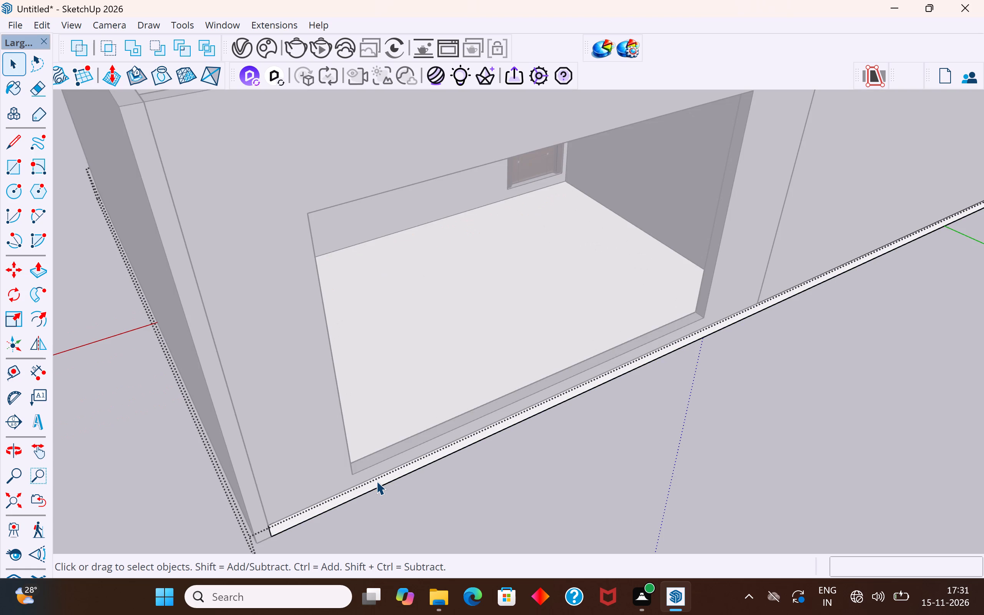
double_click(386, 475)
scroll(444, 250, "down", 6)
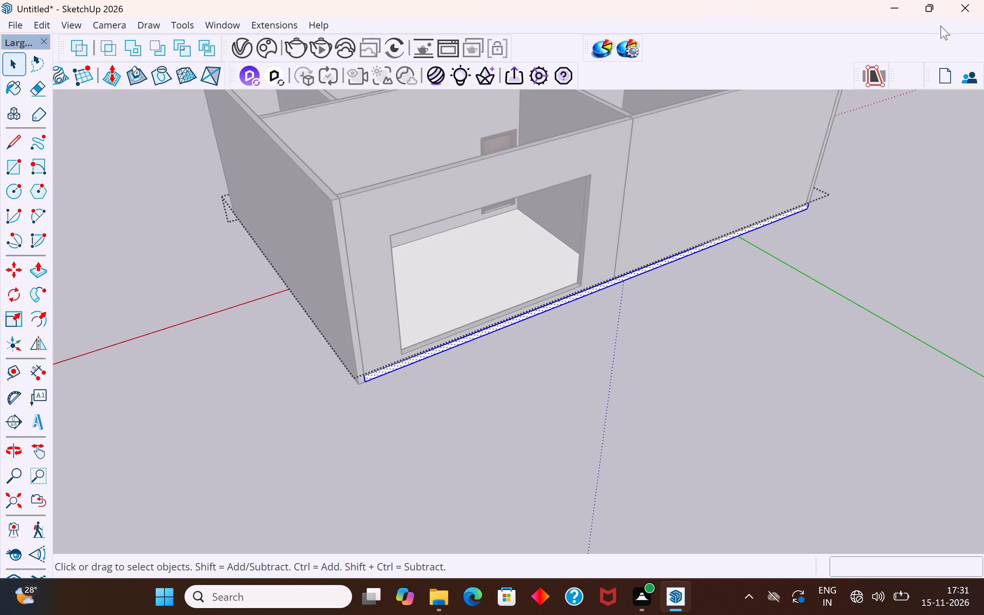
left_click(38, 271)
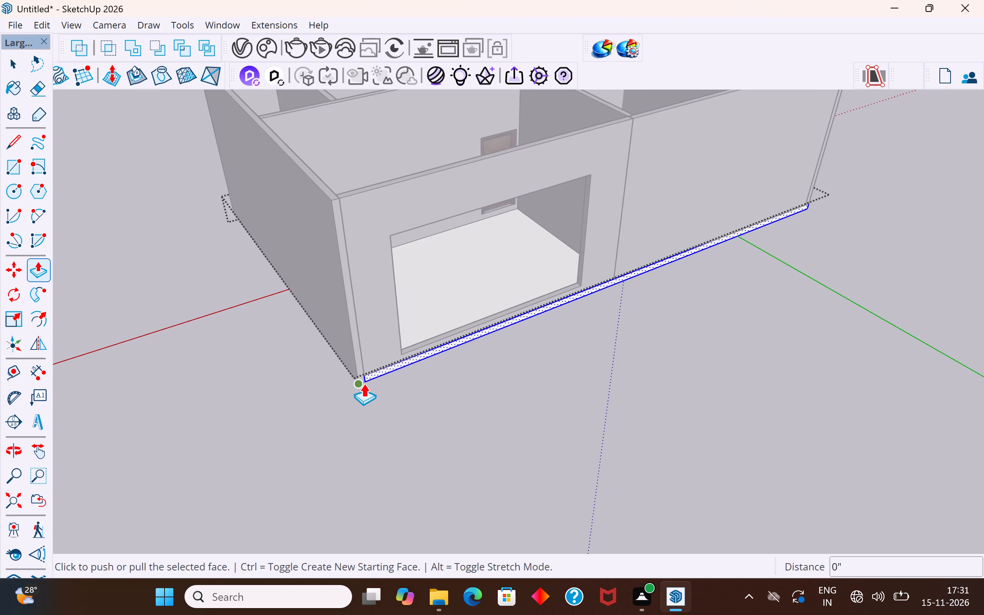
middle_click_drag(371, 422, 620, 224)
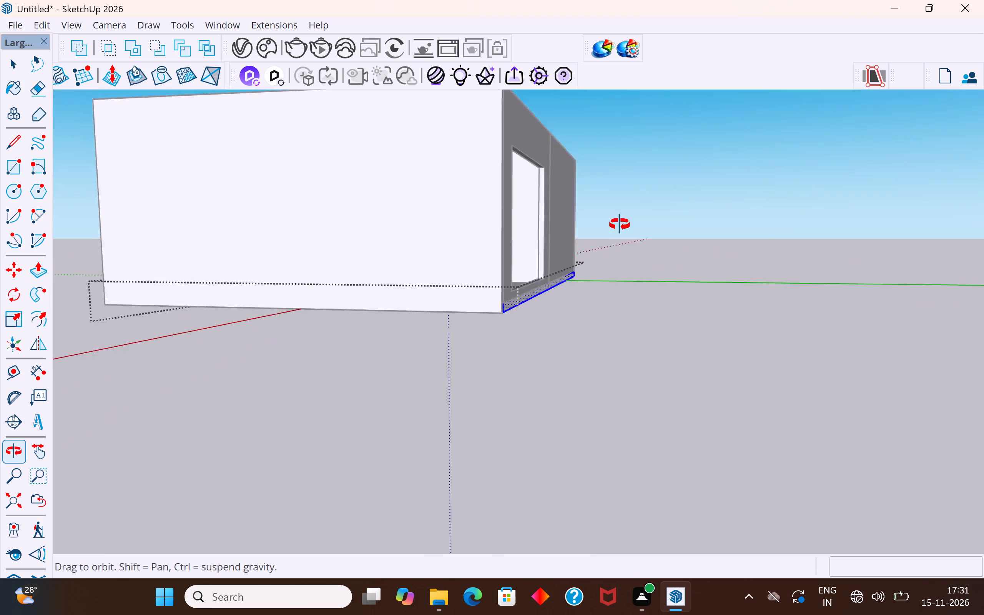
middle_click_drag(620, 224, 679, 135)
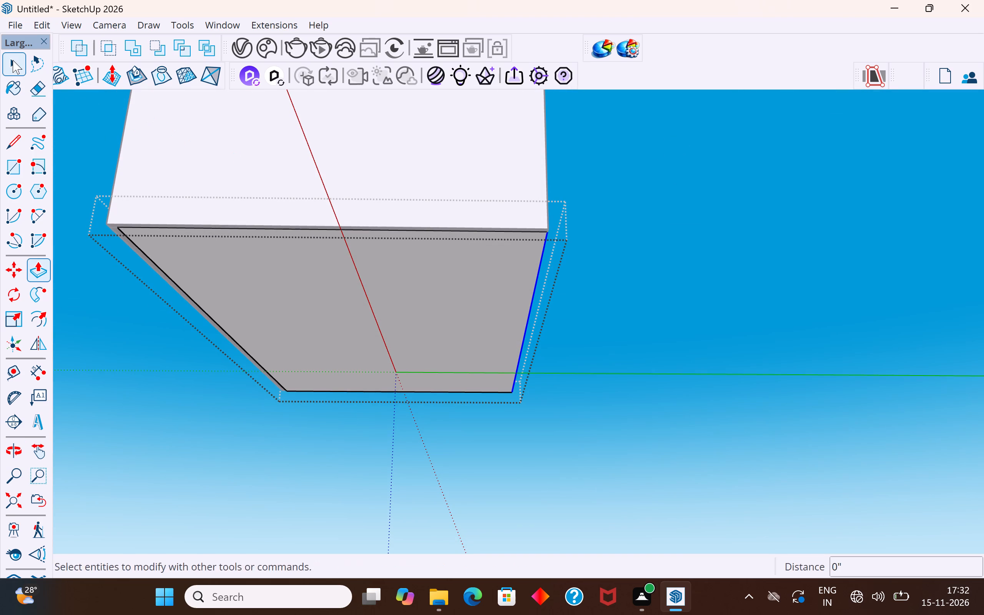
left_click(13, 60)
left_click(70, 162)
Push the bottom face of the end wall nearest the origin up 6" to the top of the floor slab.
middle_click_drag(462, 281, 288, 319)
scroll(363, 291, "up", 2)
middle_click_drag(363, 291, 329, 473)
scroll(329, 473, "up", 1)
scroll(333, 396, "down", 3)
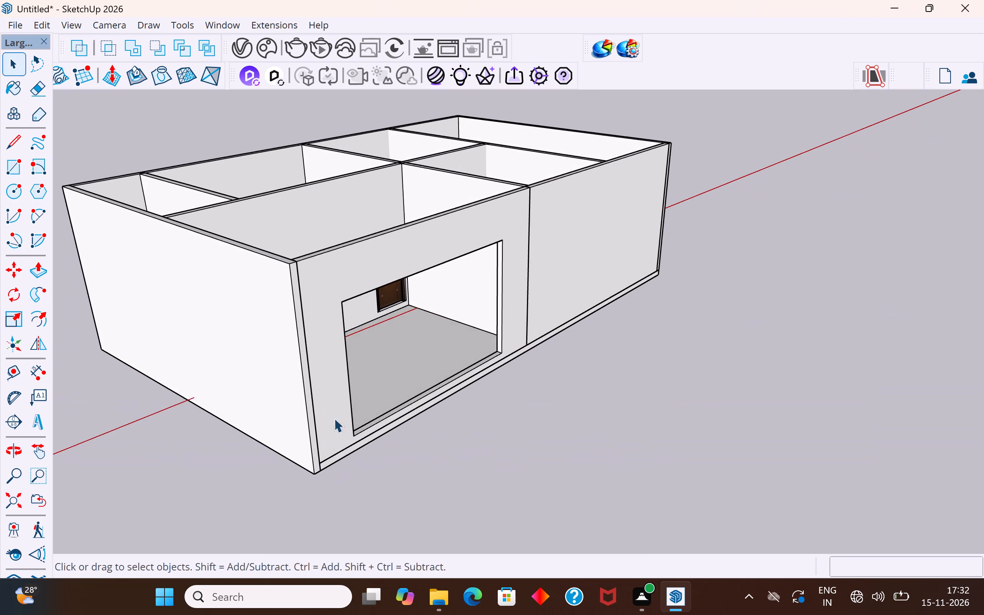
scroll(336, 448, "up", 3)
middle_click_drag(339, 456, 561, 208)
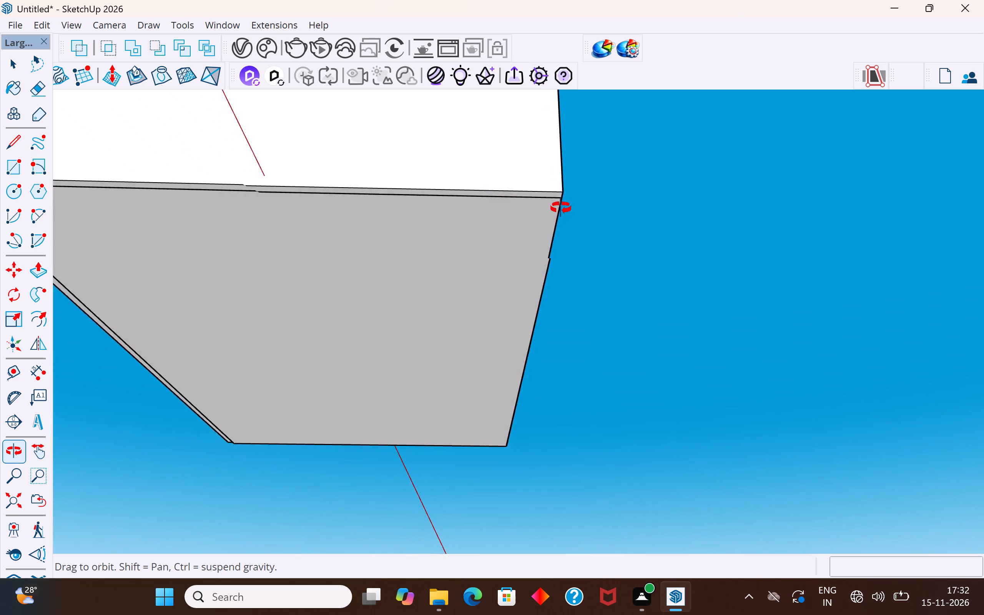
middle_click_drag(561, 208, 647, 289)
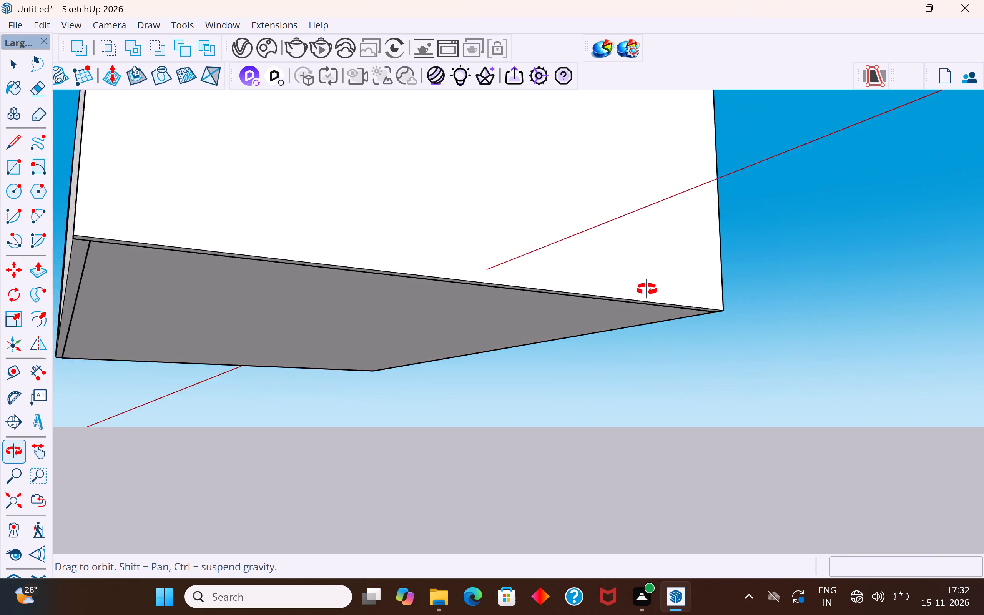
middle_click_drag(647, 289, 630, 289)
middle_click_drag(561, 307, 520, 224)
scroll(517, 190, "up", 4)
middle_click_drag(579, 234, 376, 294)
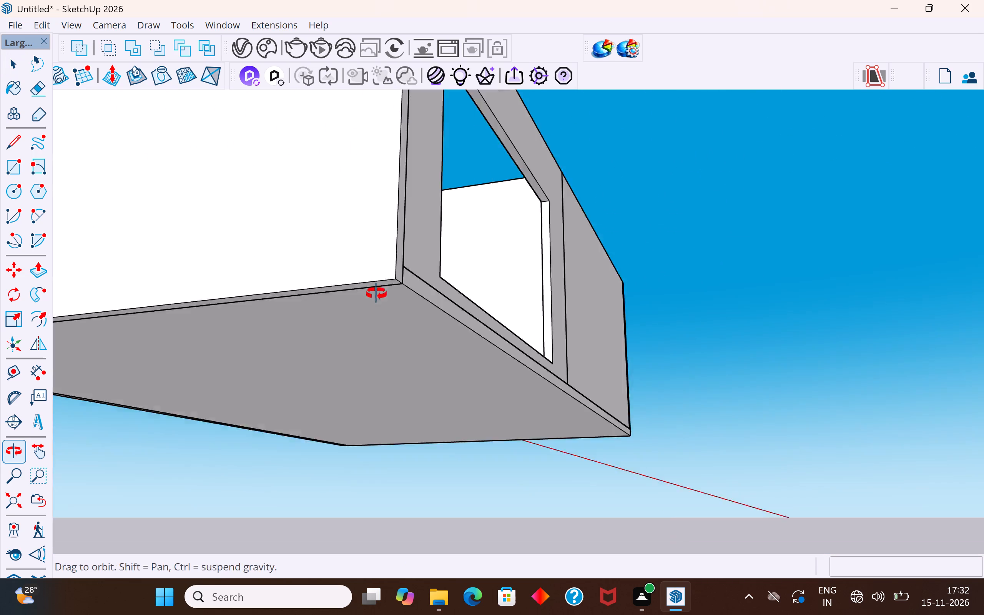
middle_click_drag(376, 294, 363, 301)
scroll(274, 351, "up", 4)
left_click(279, 313)
scroll(279, 313, "up", 10)
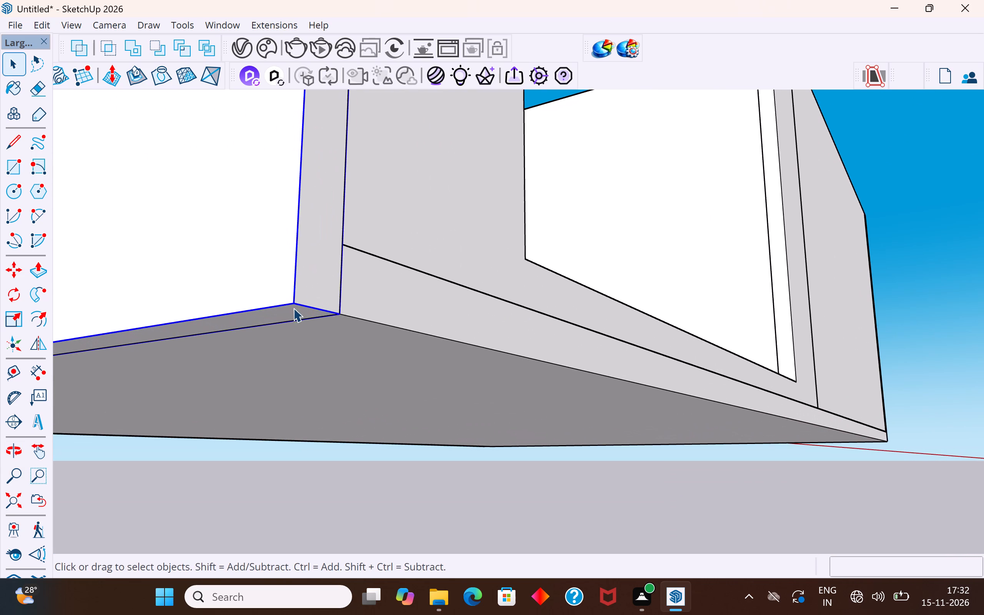
left_click(294, 307)
left_click(298, 312)
left_click(306, 300)
triple_click(301, 308)
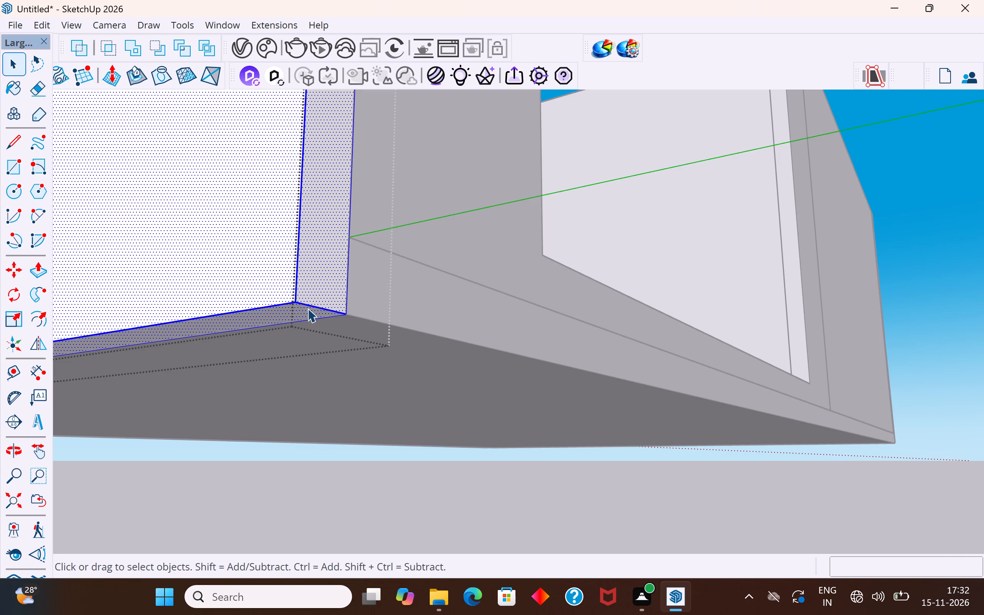
left_click(307, 308)
left_click(40, 264)
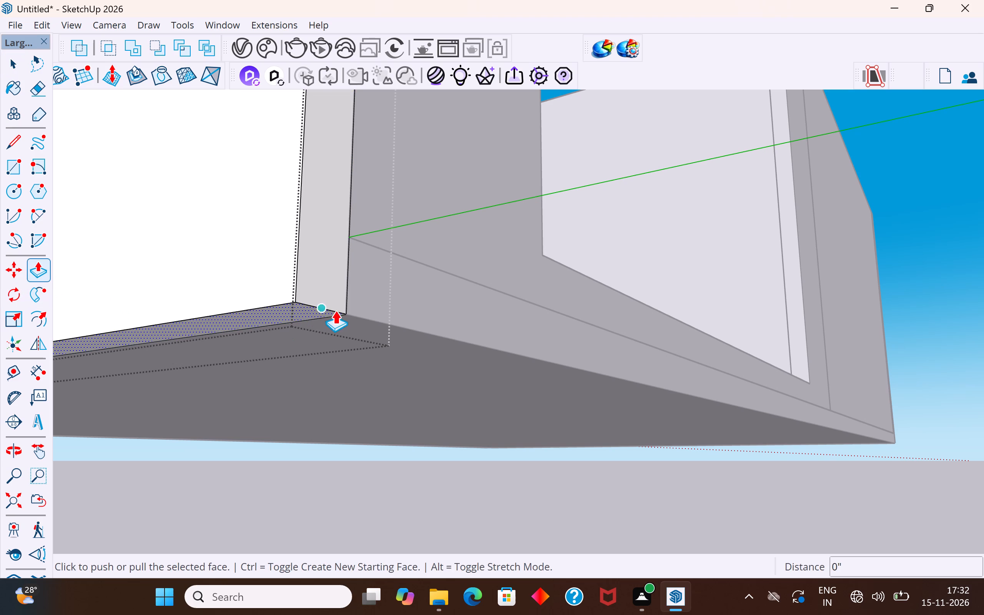
left_click(343, 308)
left_click(352, 235)
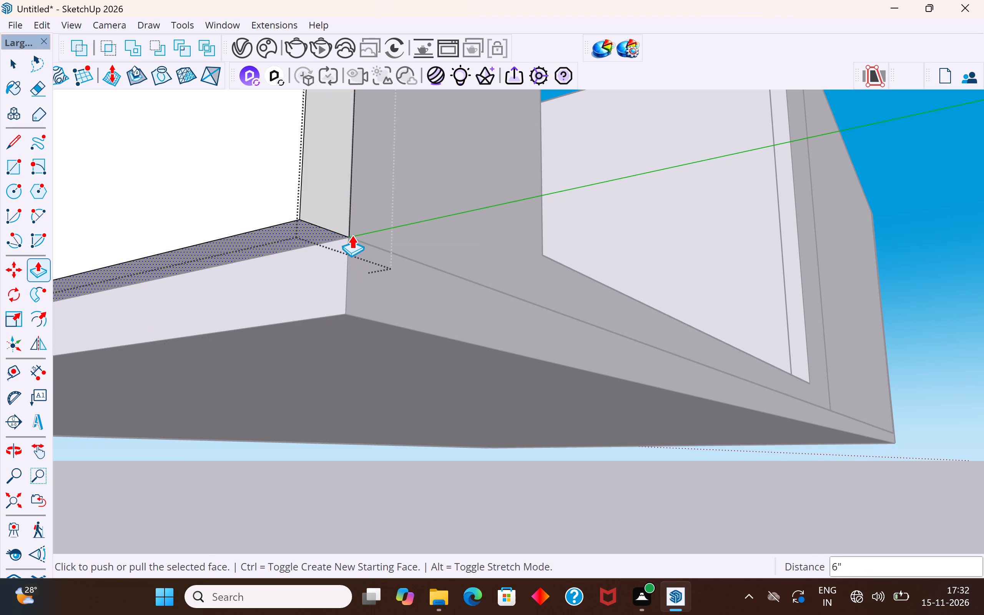
left_click(13, 59)
scroll(494, 275, "down", 5)
middle_click_drag(512, 286, 693, 317)
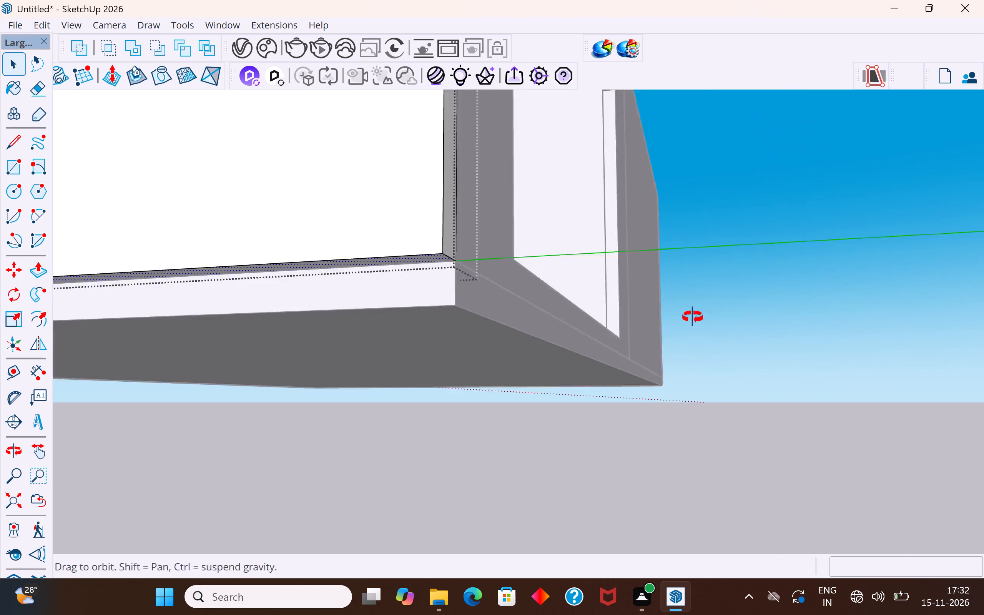
middle_click_drag(693, 317, 742, 329)
scroll(796, 377, "down", 20)
scroll(796, 377, "down", 3)
middle_click_drag(786, 377, 713, 363)
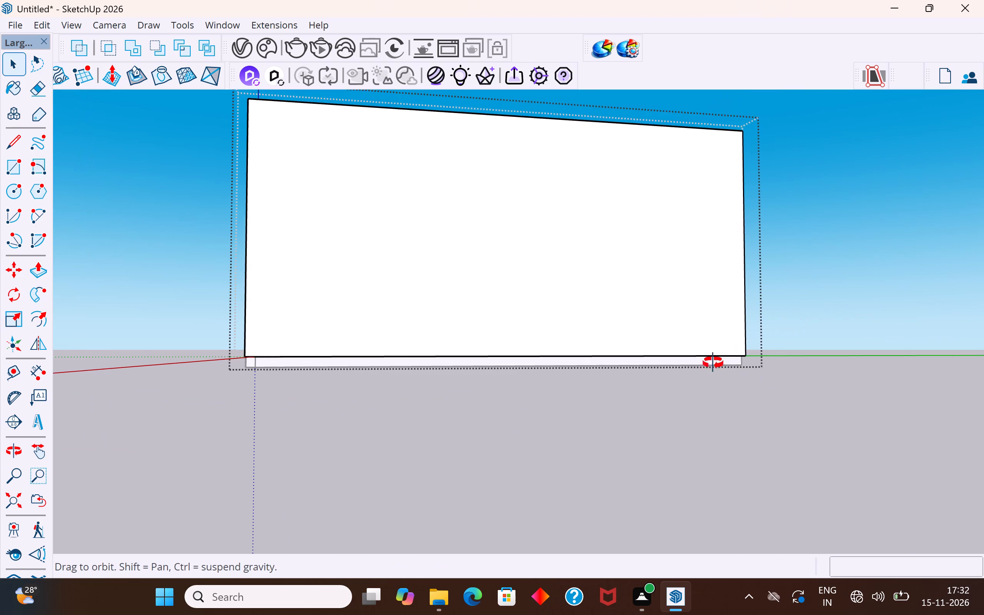
middle_click_drag(713, 363, 447, 369)
scroll(333, 361, "up", 4)
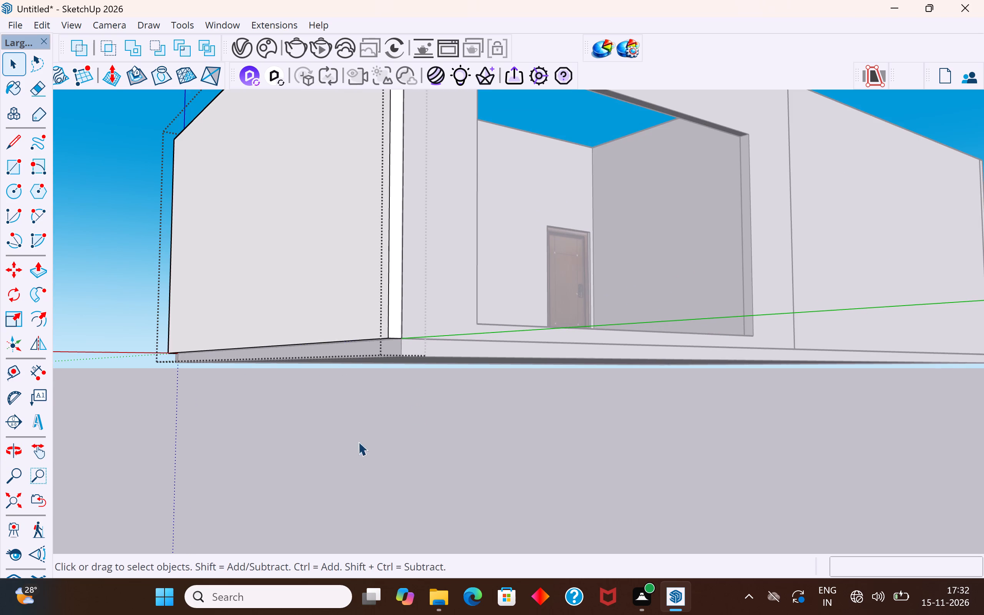
left_click(415, 440)
Extend the floor slab about 5" beneath the end wall nearest the origin, flush with the wall's outer face.
left_click(376, 352)
double_click(389, 347)
left_click(386, 342)
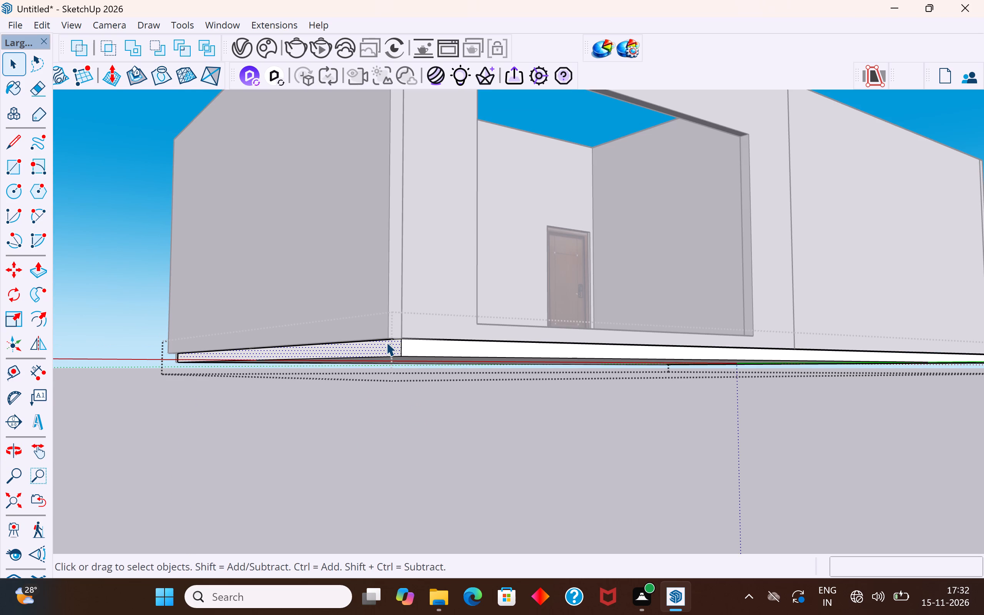
left_click(37, 272)
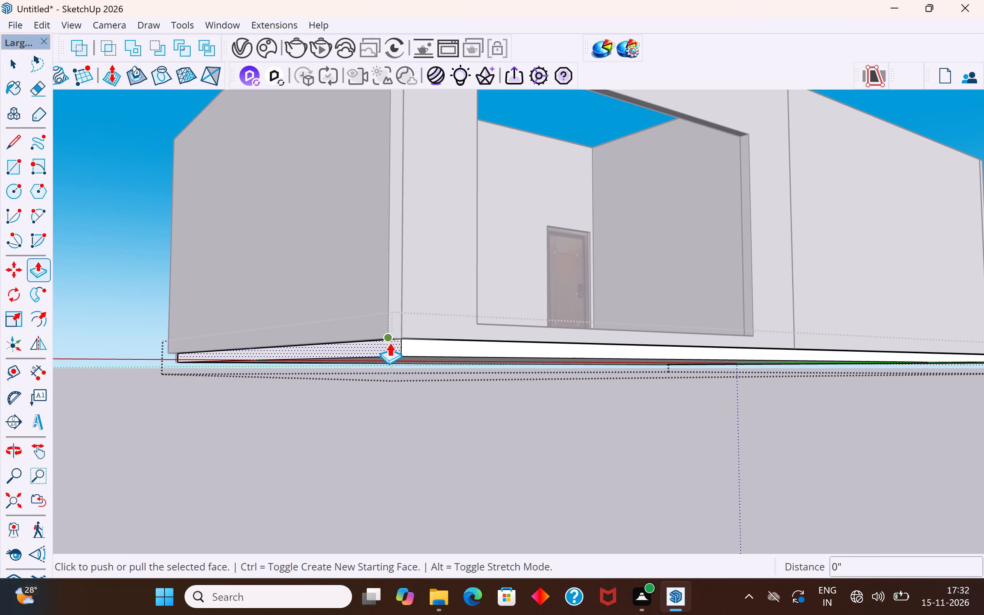
scroll(389, 342, "up", 10)
left_click(411, 331)
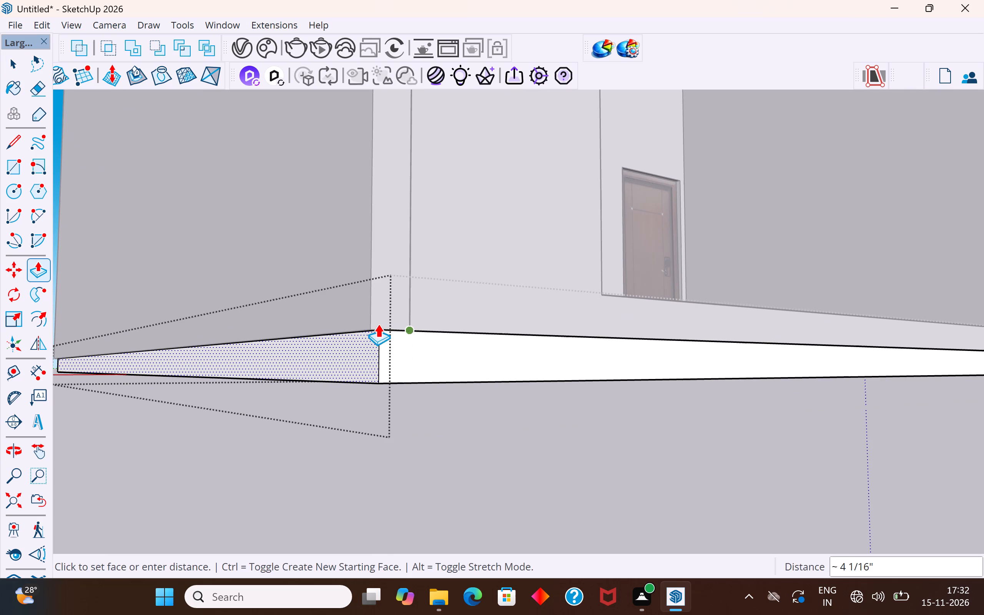
scroll(369, 323, "up", 9)
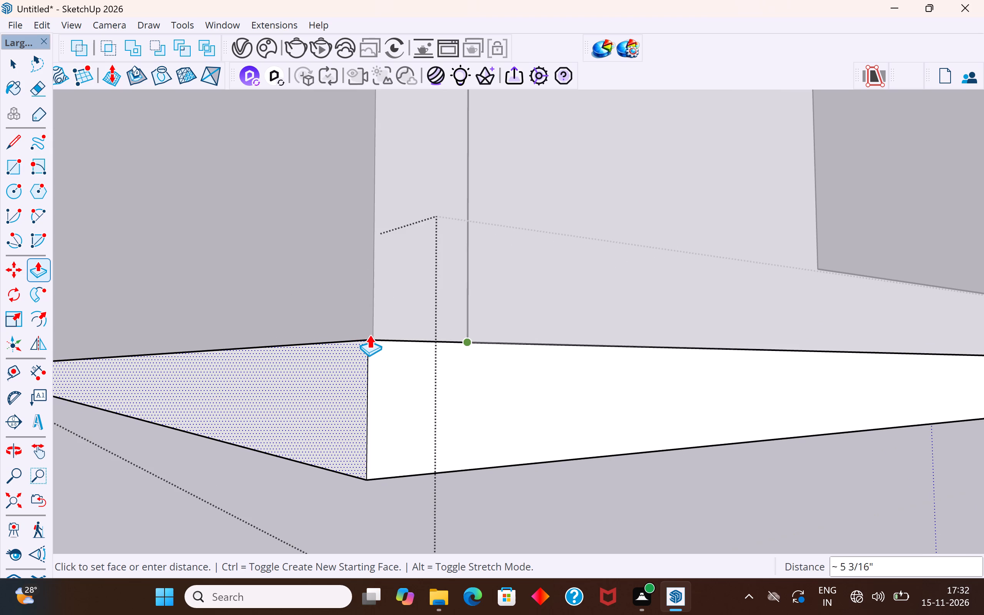
left_click(374, 334)
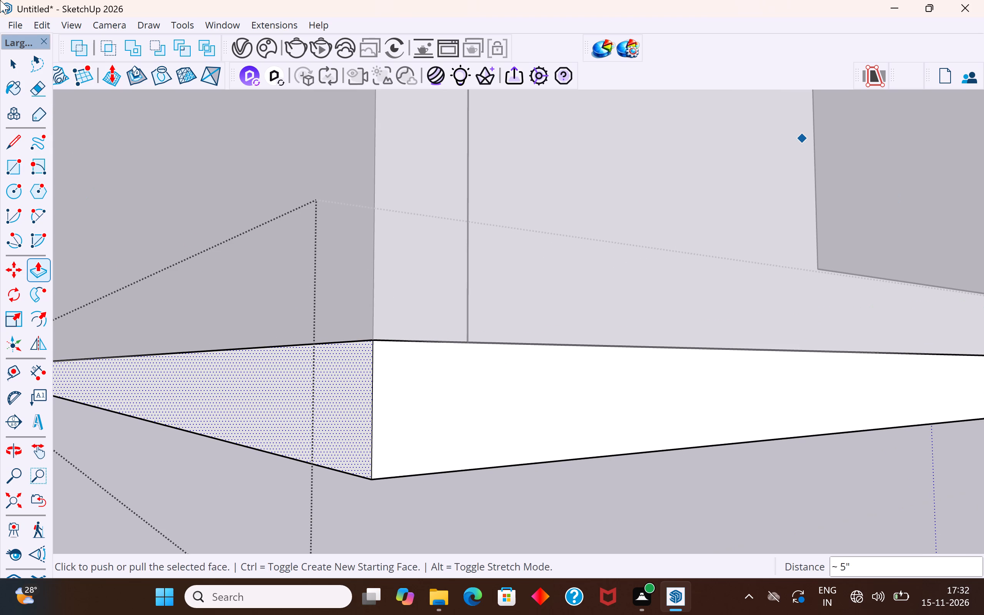
left_click(15, 58)
left_click(199, 464)
scroll(487, 203, "down", 7)
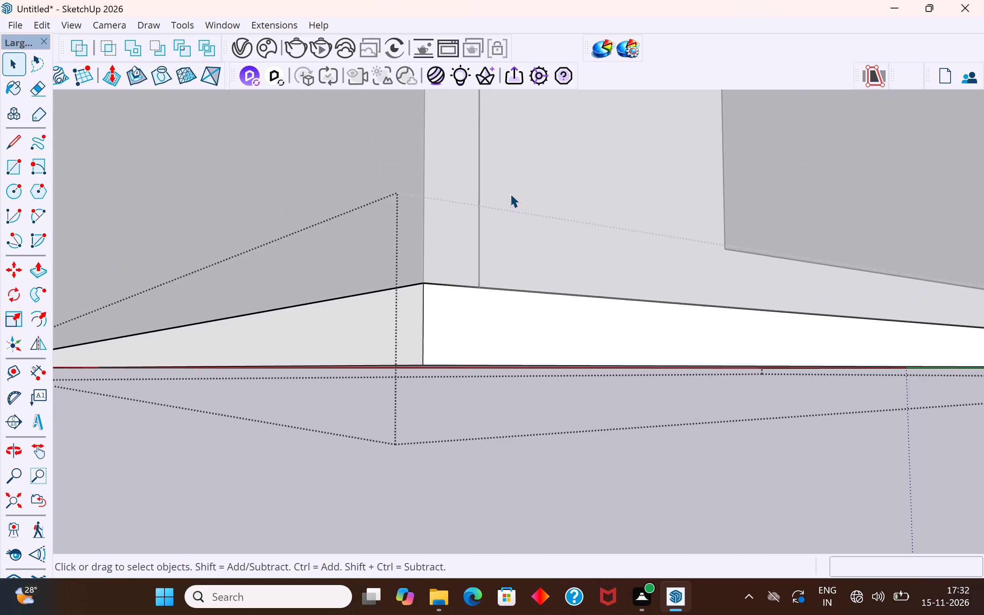
scroll(510, 194, "down", 6)
middle_click_drag(469, 266, 452, 479)
left_click(565, 411)
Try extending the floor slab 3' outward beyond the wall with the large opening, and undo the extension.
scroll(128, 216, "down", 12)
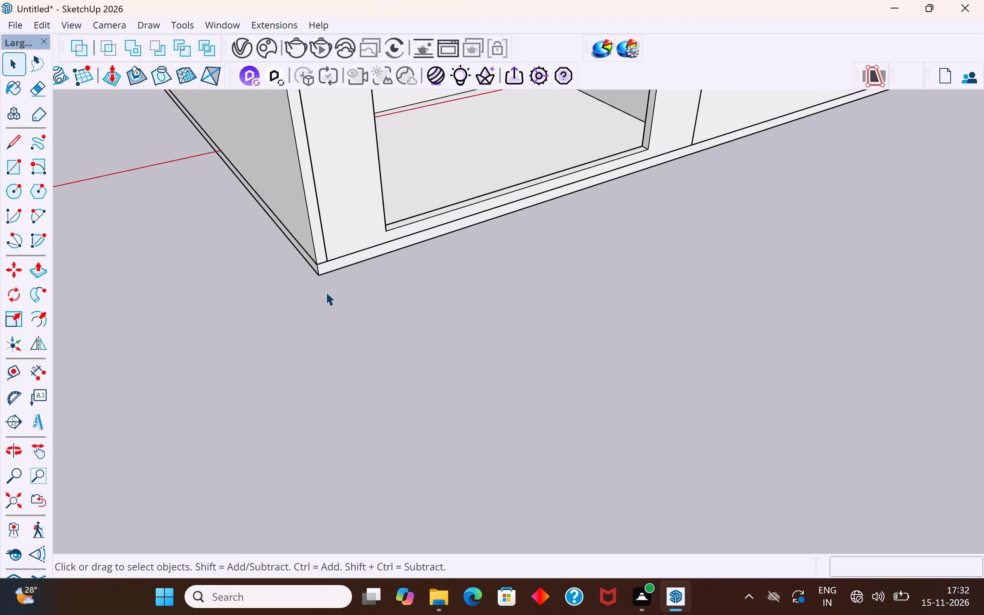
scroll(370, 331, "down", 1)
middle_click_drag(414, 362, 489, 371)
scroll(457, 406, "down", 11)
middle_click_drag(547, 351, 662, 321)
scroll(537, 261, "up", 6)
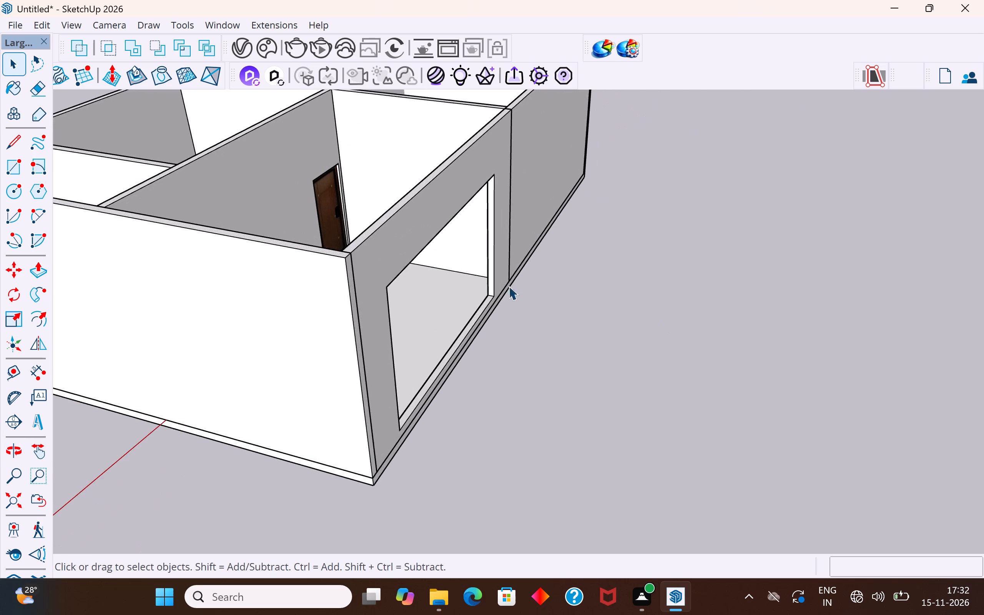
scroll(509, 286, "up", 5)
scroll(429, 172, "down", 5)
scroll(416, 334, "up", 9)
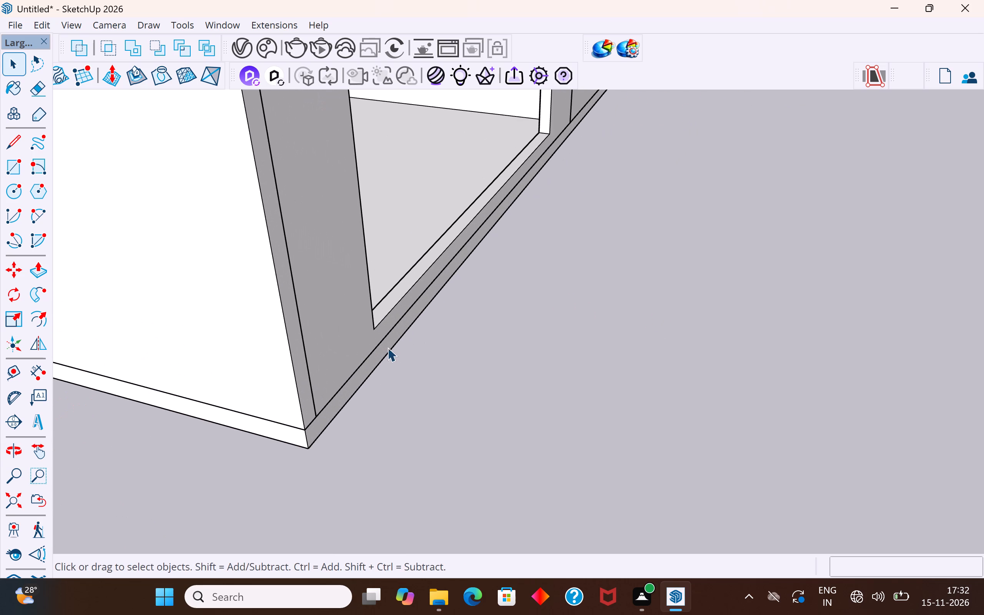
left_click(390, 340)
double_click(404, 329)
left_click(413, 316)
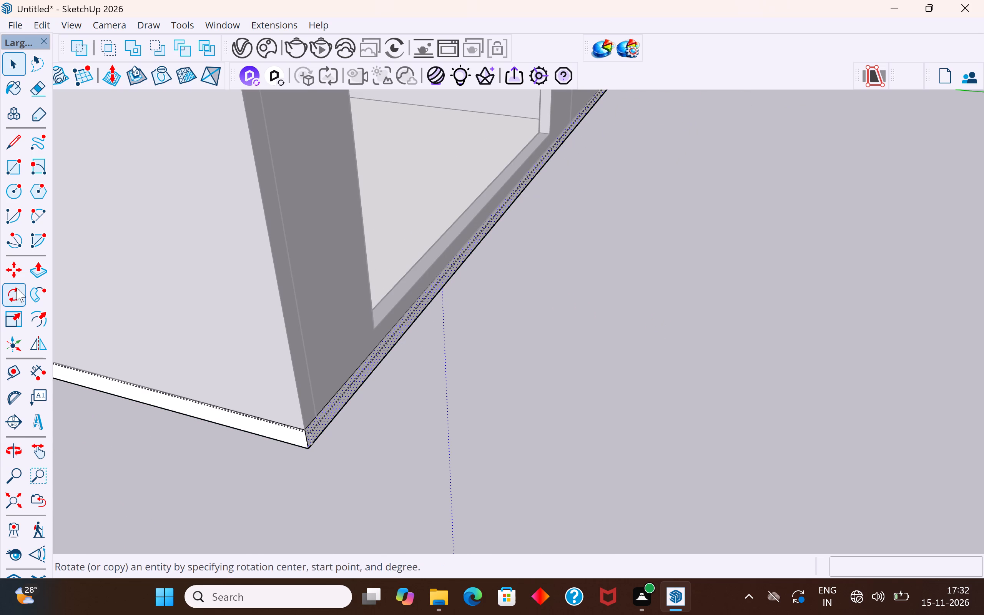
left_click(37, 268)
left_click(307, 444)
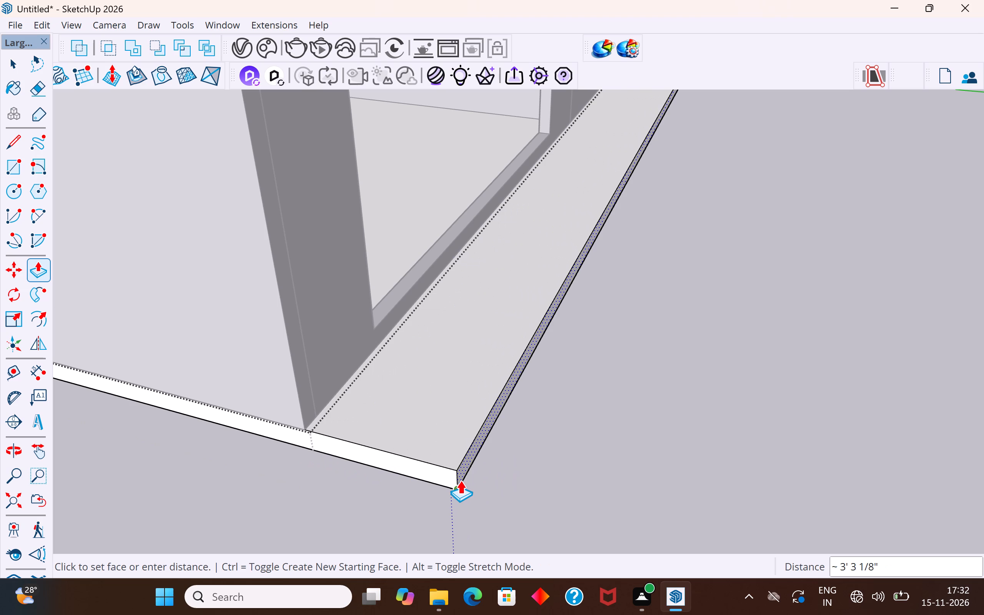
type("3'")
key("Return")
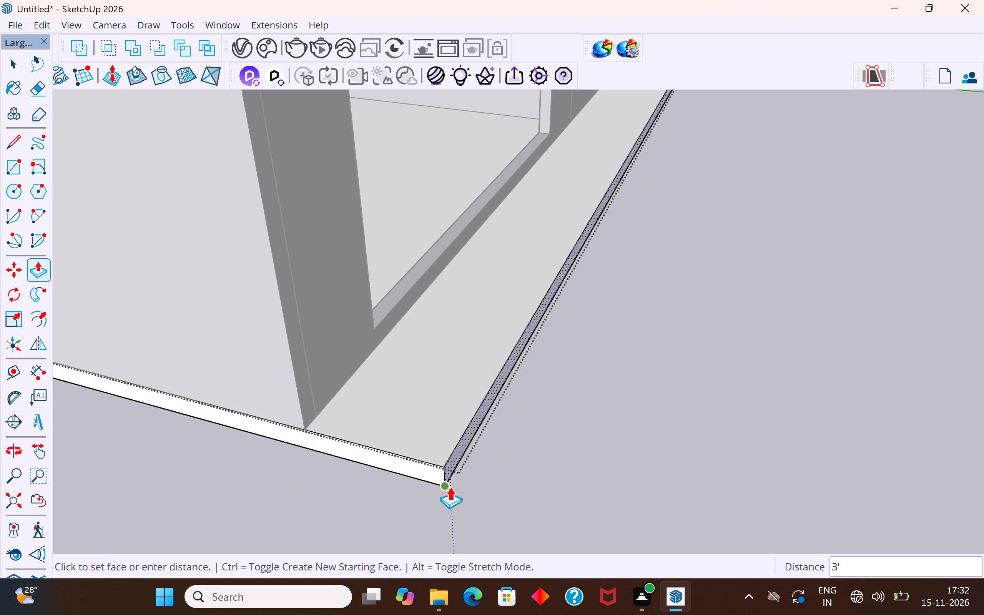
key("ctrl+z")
Extend the floor slab 4' outward beyond the wall with the large opening.
left_click(329, 407)
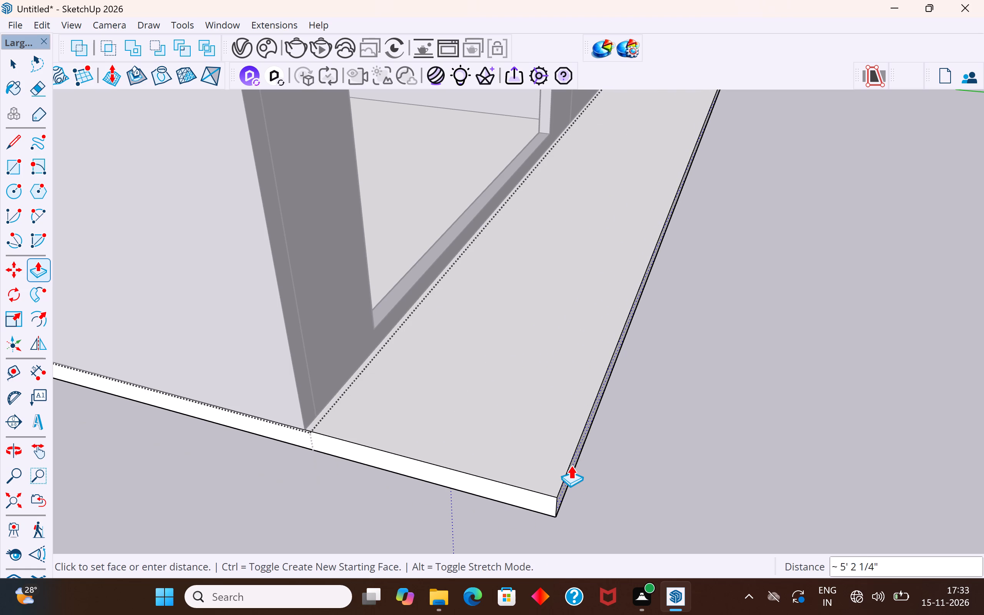
key("3")
key("BackSpace")
type("4'")
key("Return")
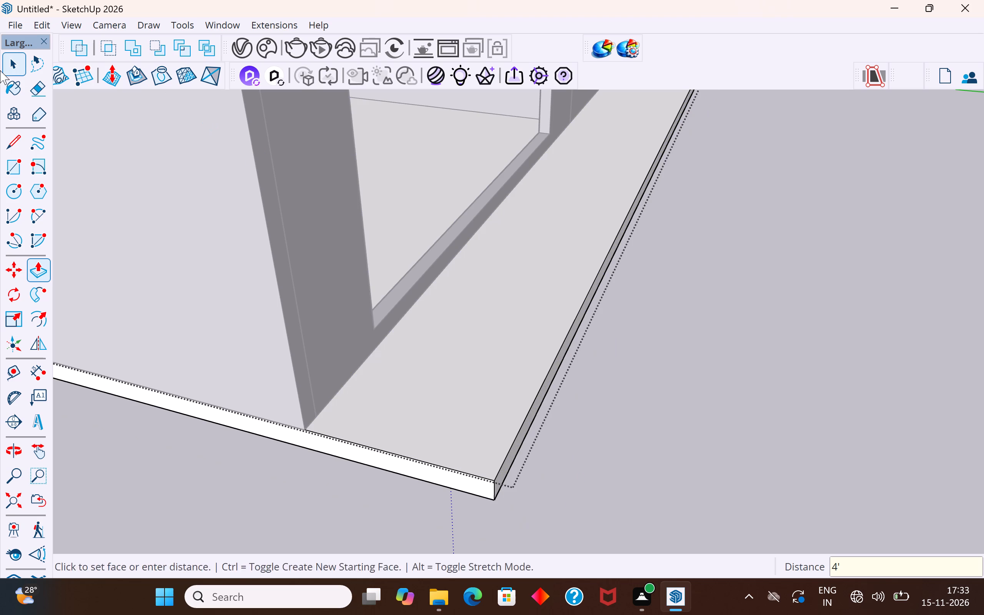
Close the floor slab group and examine the building's extended slab, large opening and partitions from several angles.
left_click(15, 66)
left_click(286, 480)
scroll(422, 454, "down", 6)
left_click(660, 459)
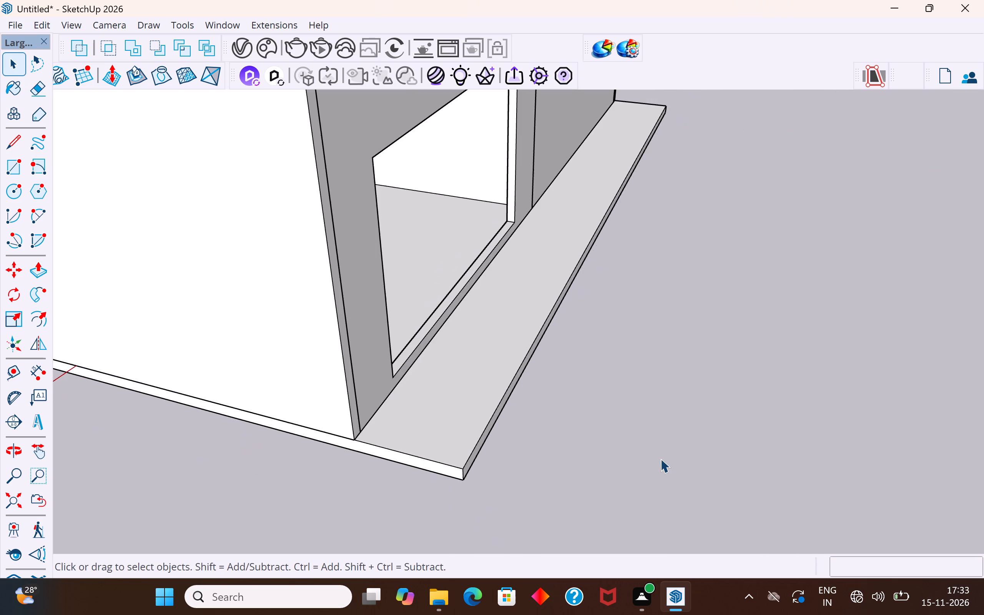
middle_click_drag(797, 432, 554, 436)
scroll(555, 436, "down", 6)
middle_click_drag(761, 371, 696, 417)
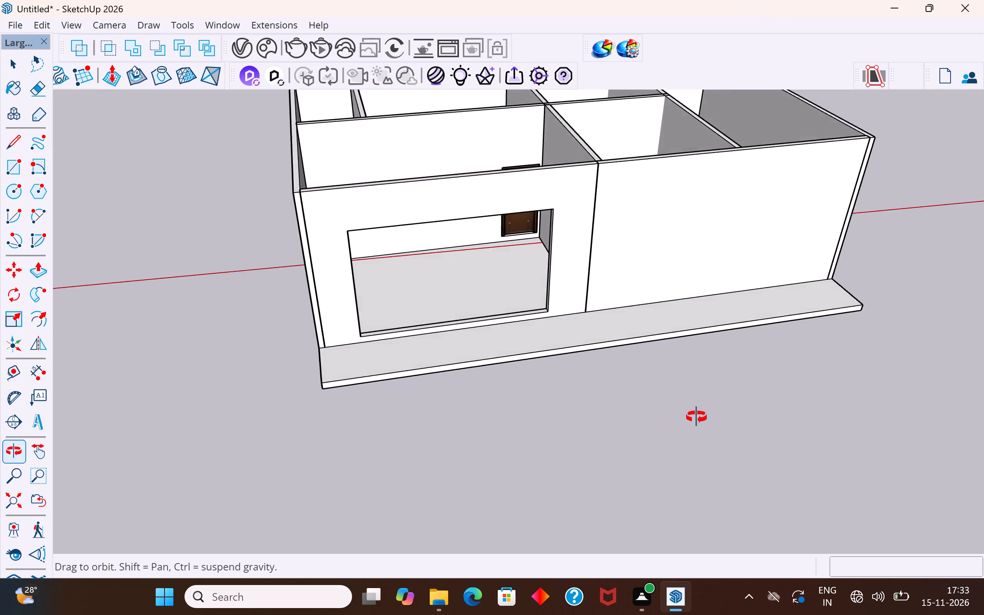
middle_click_drag(696, 417, 722, 514)
scroll(331, 361, "down", 4)
middle_click_drag(469, 366, 480, 175)
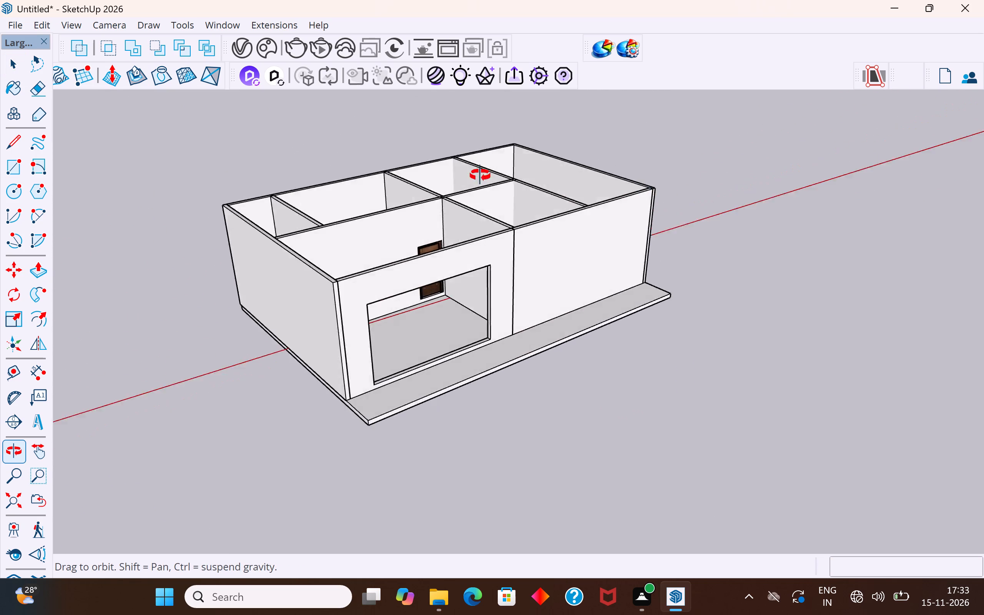
middle_click_drag(480, 175, 339, 243)
scroll(492, 430, "down", 4)
middle_click_drag(541, 413, 653, 356)
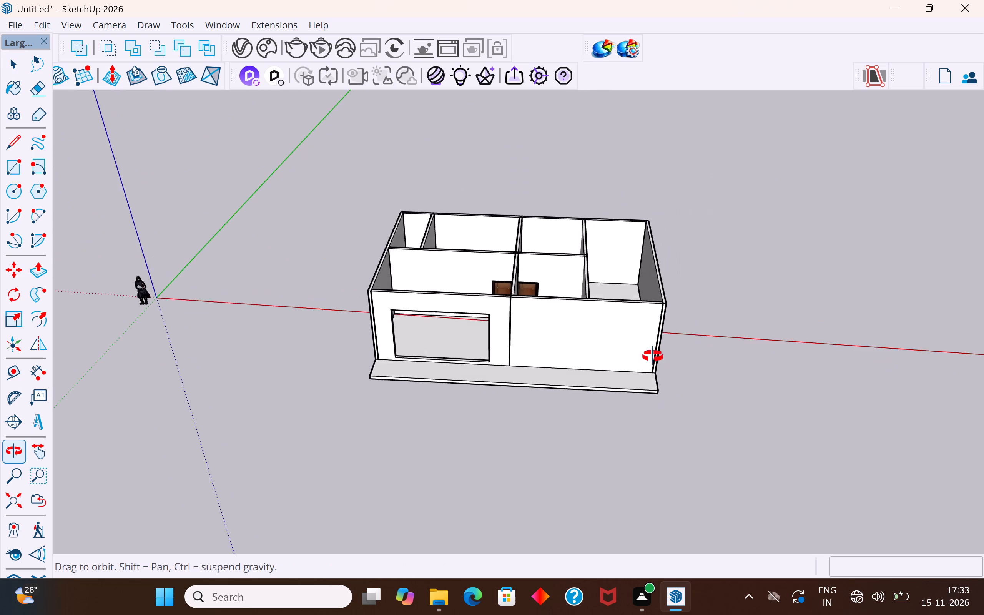
middle_click_drag(653, 356, 677, 341)
scroll(677, 341, "up", 3)
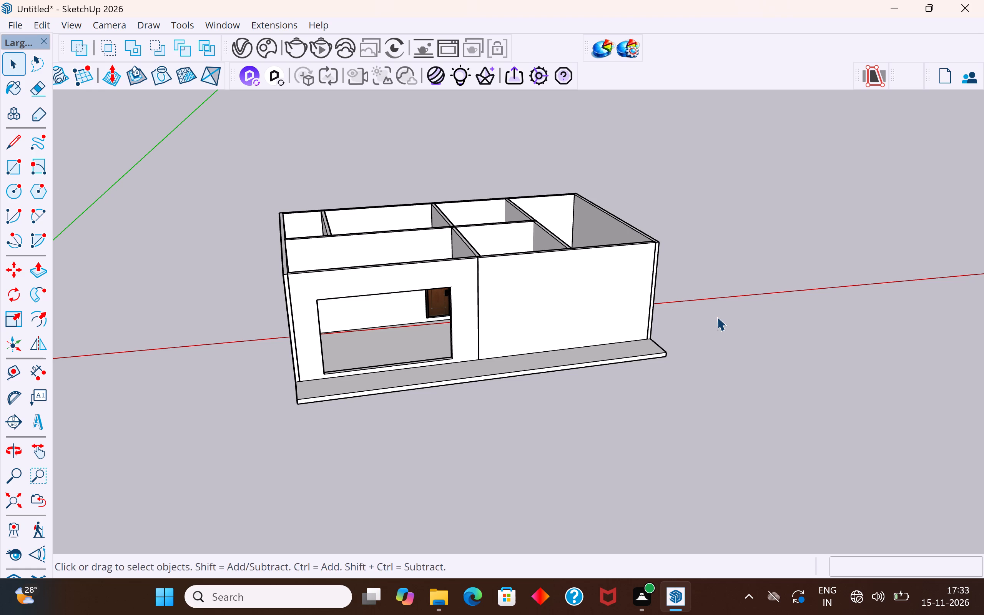
scroll(720, 340, "up", 1)
middle_click_drag(717, 354, 705, 437)
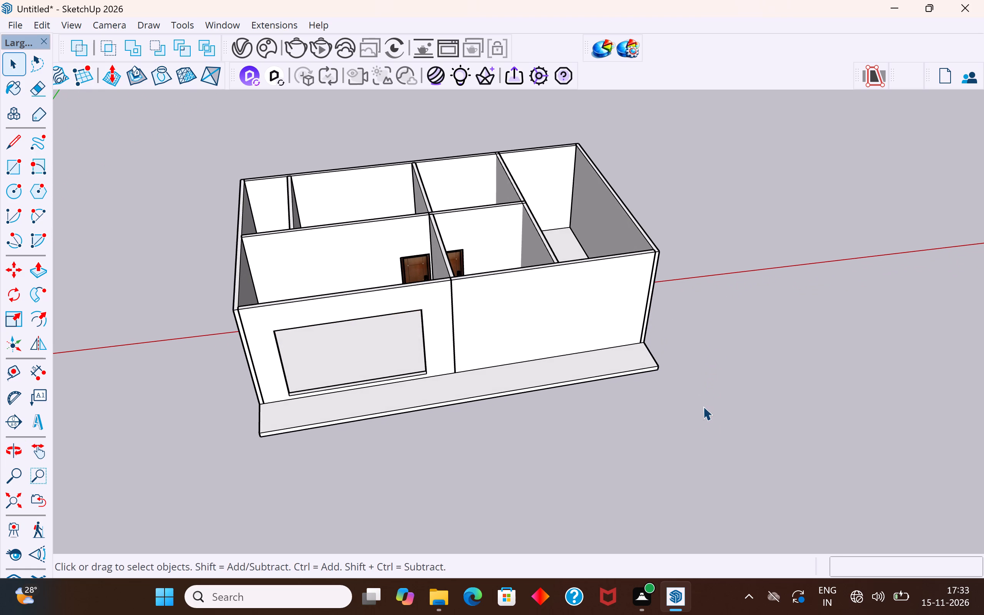
scroll(698, 393, "up", 4)
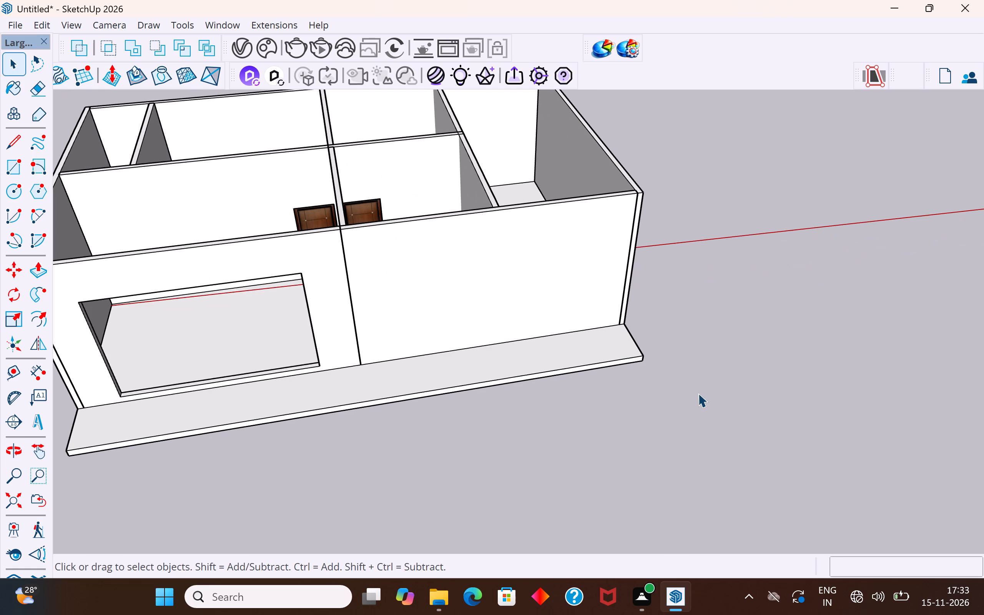
scroll(698, 393, "down", 3)
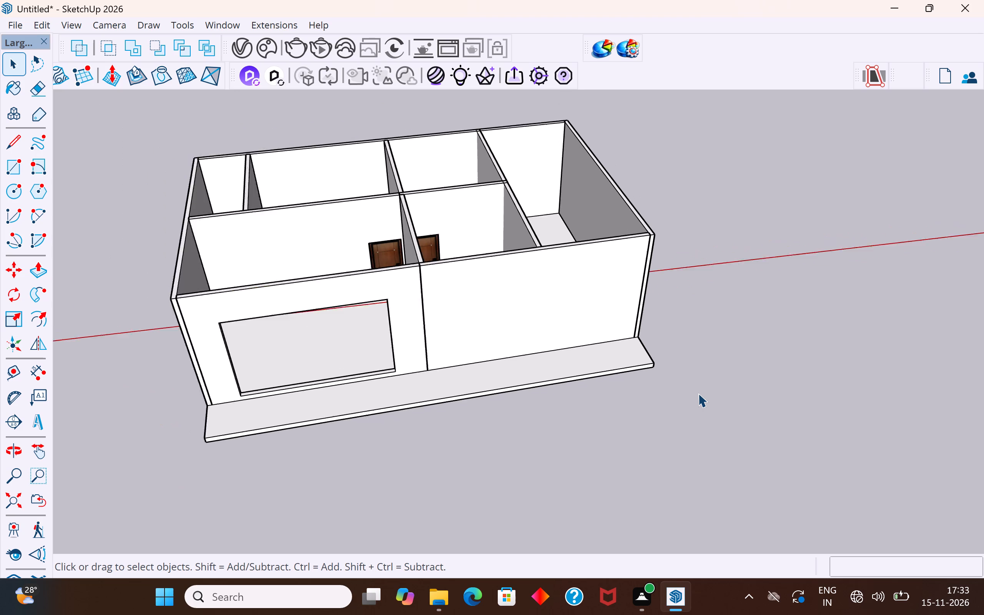
scroll(698, 393, "down", 1)
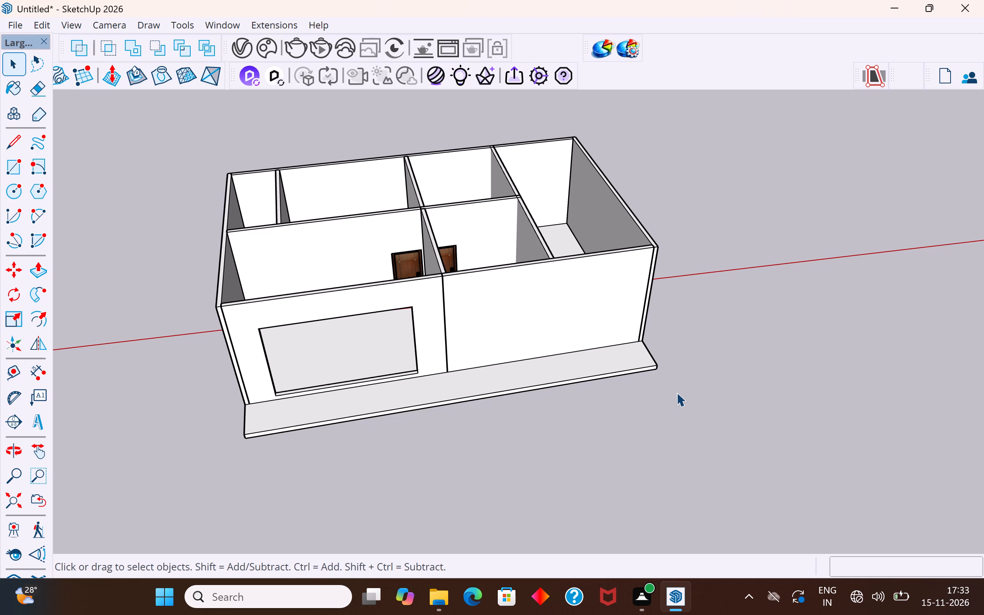
scroll(558, 410, "down", 2)
middle_click_drag(558, 410, 681, 333)
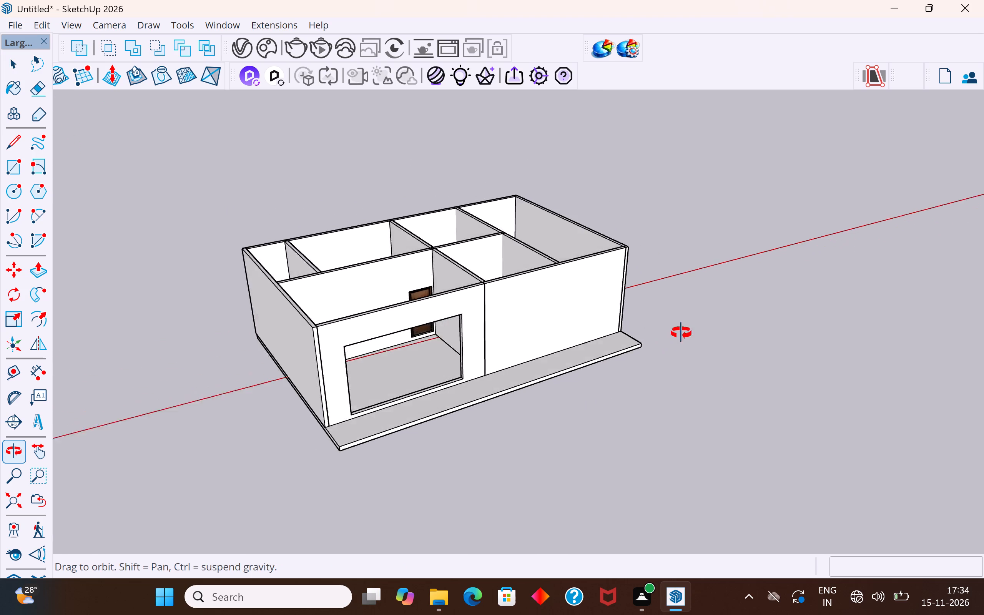
middle_click_drag(681, 333, 528, 399)
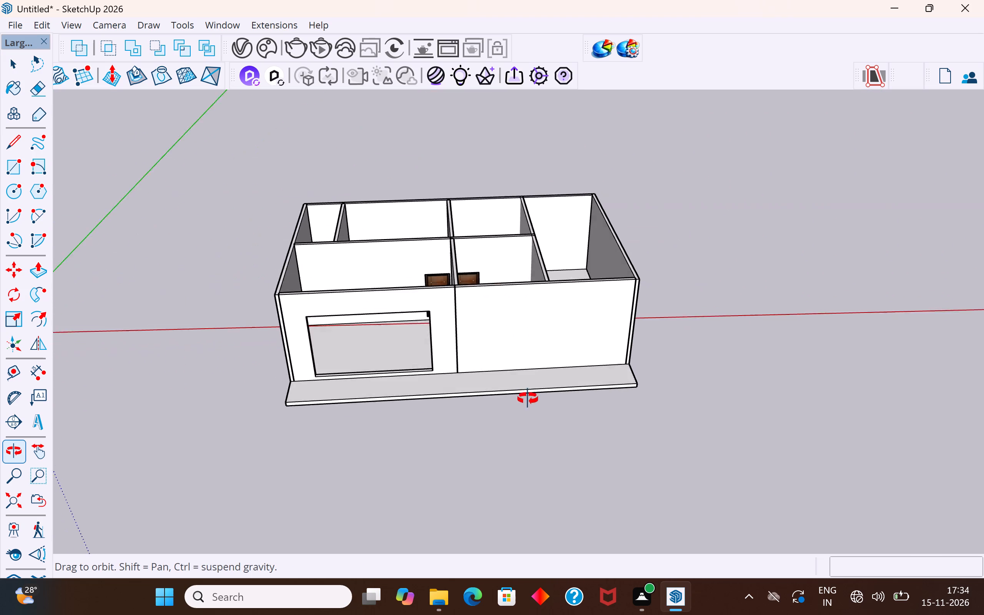
middle_click_drag(528, 399, 544, 423)
Place vertical guides on the end room's partition wall, 3" from the seam at the wall junction and 3'3" beyond that.
scroll(416, 273, "up", 3)
middle_click_drag(469, 286, 581, 279)
scroll(427, 257, "up", 4)
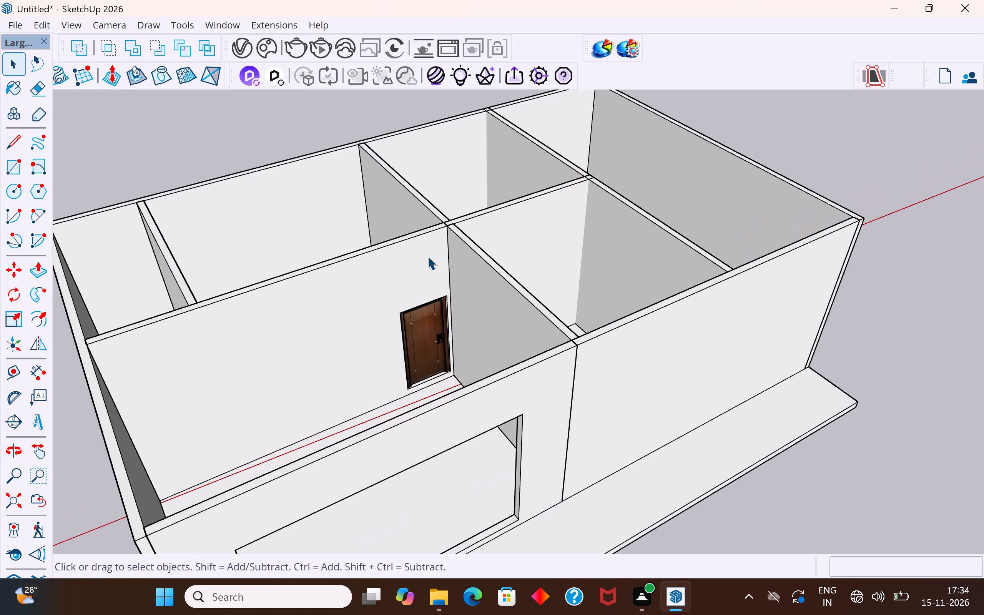
scroll(461, 304, "up", 3)
middle_click_drag(595, 309, 425, 274)
scroll(557, 245, "up", 3)
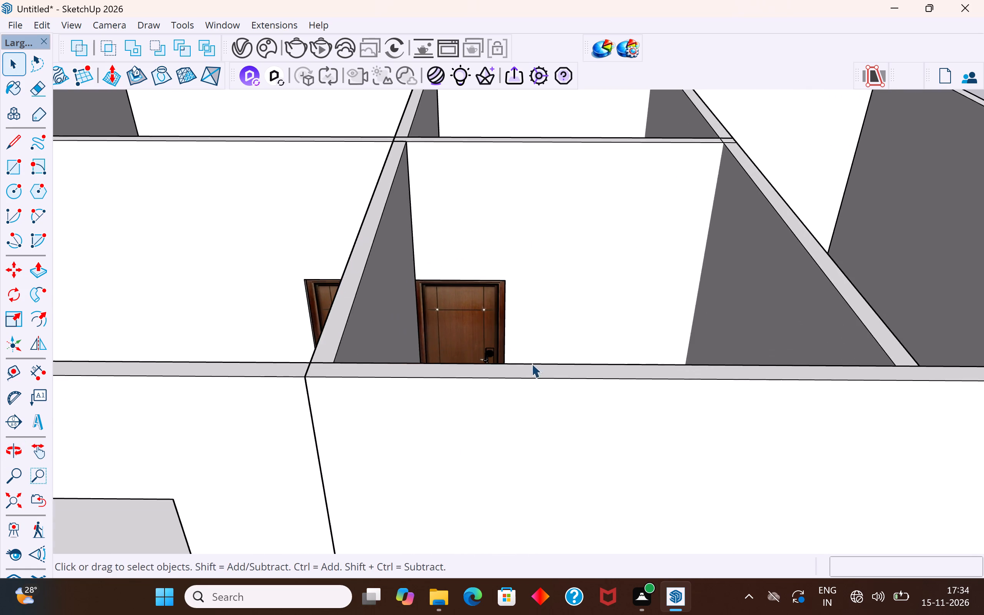
scroll(530, 367, "down", 6)
middle_click_drag(796, 291, 551, 418)
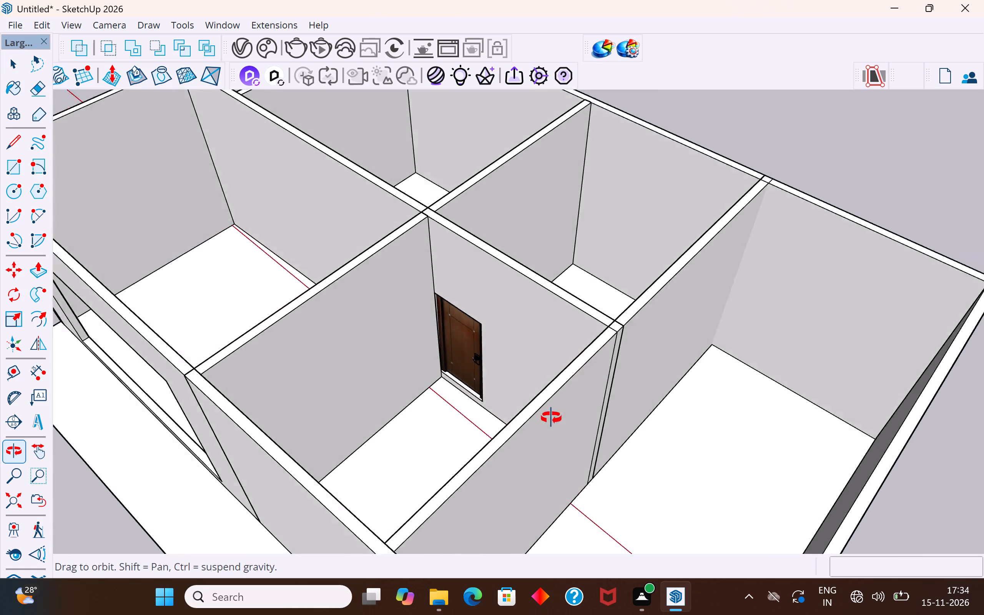
middle_click_drag(551, 418, 520, 487)
scroll(606, 439, "up", 4)
middle_click_drag(608, 418, 580, 322)
scroll(544, 499, "up", 3)
scroll(488, 322, "down", 3)
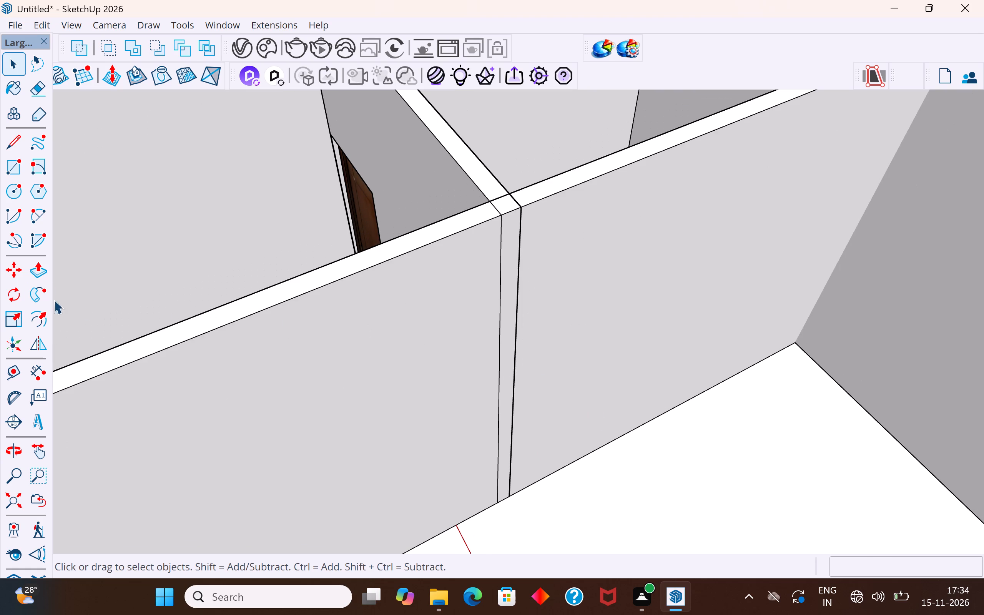
left_click(7, 376)
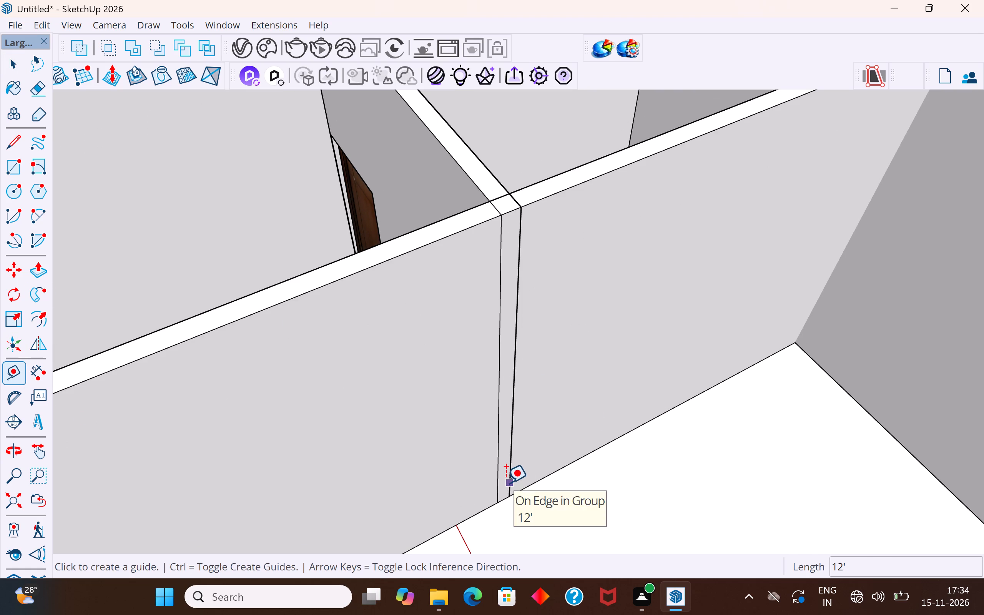
left_click(506, 483)
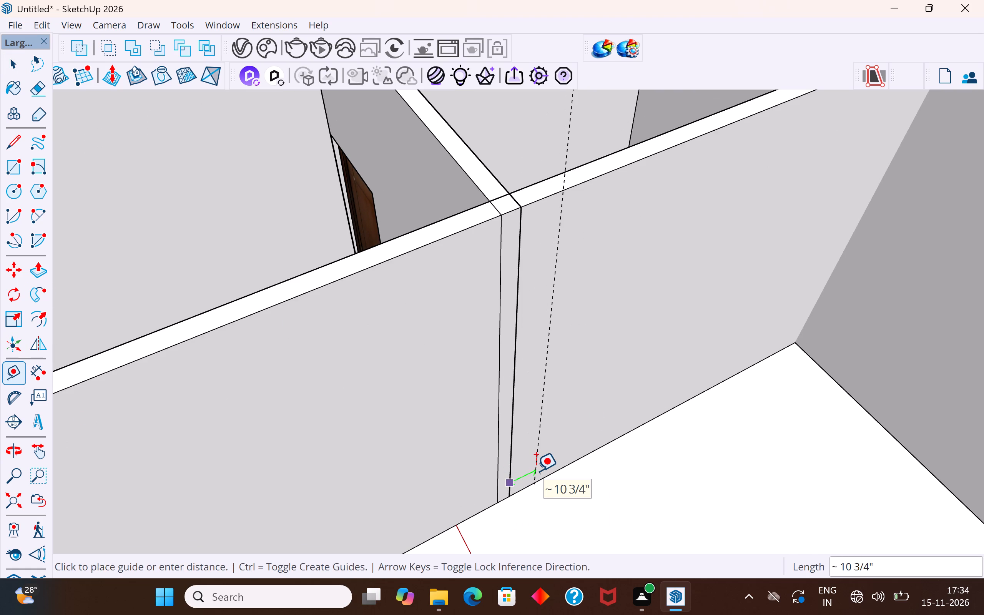
key("3")
key("shift+quotedbl")
key("Return")
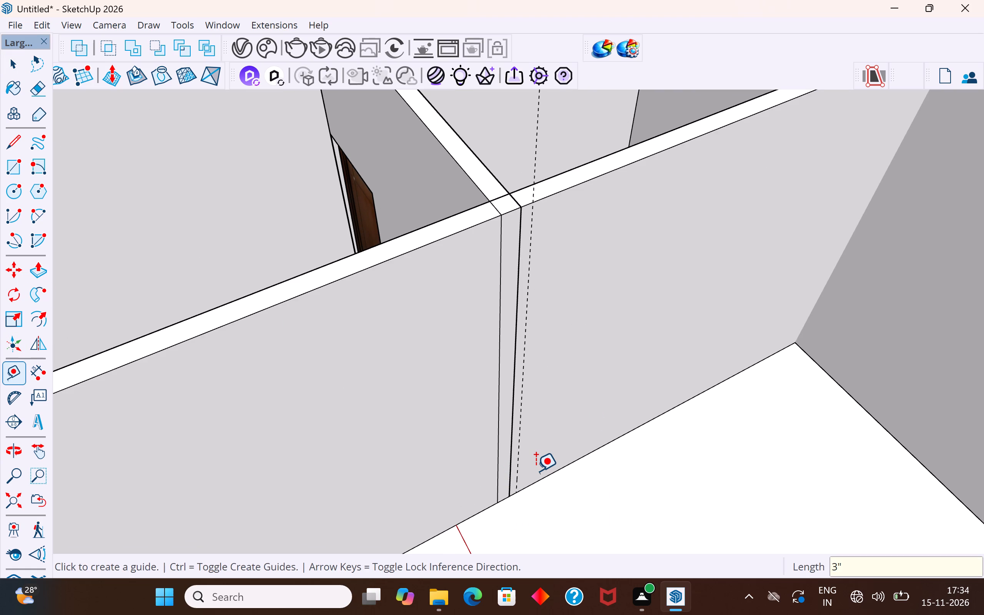
left_click(518, 440)
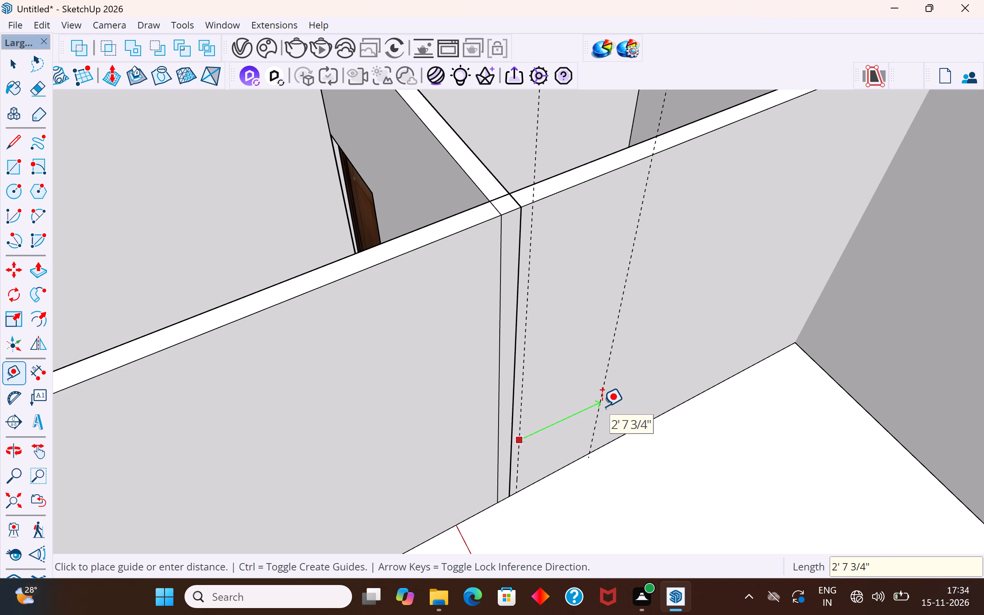
key("3")
type("'3")
key("shift+quotedbl")
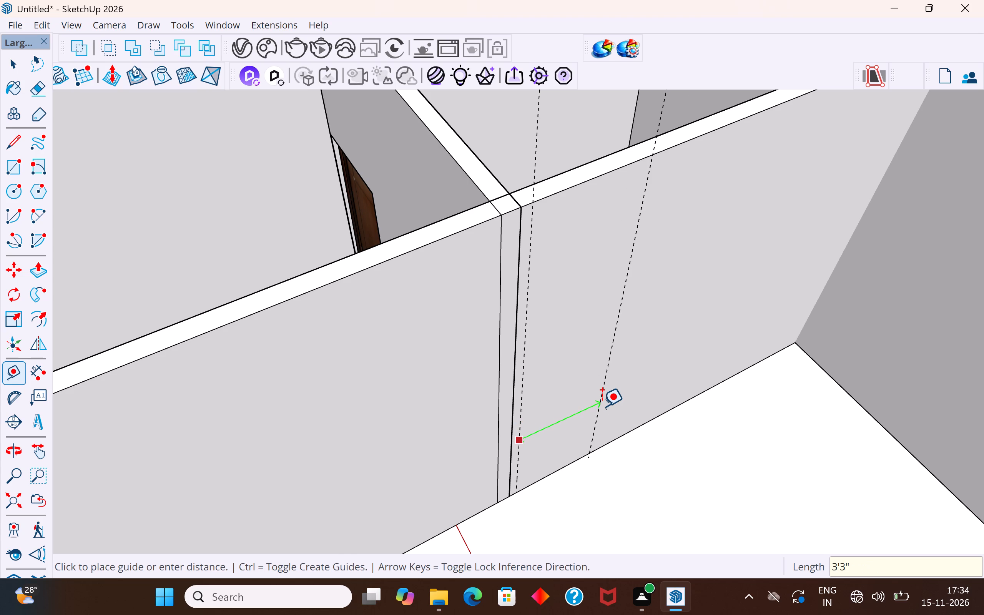
key("Return")
Place a horizontal guide on the same partition wall, 6'6" above its bottom edge.
left_click(557, 465)
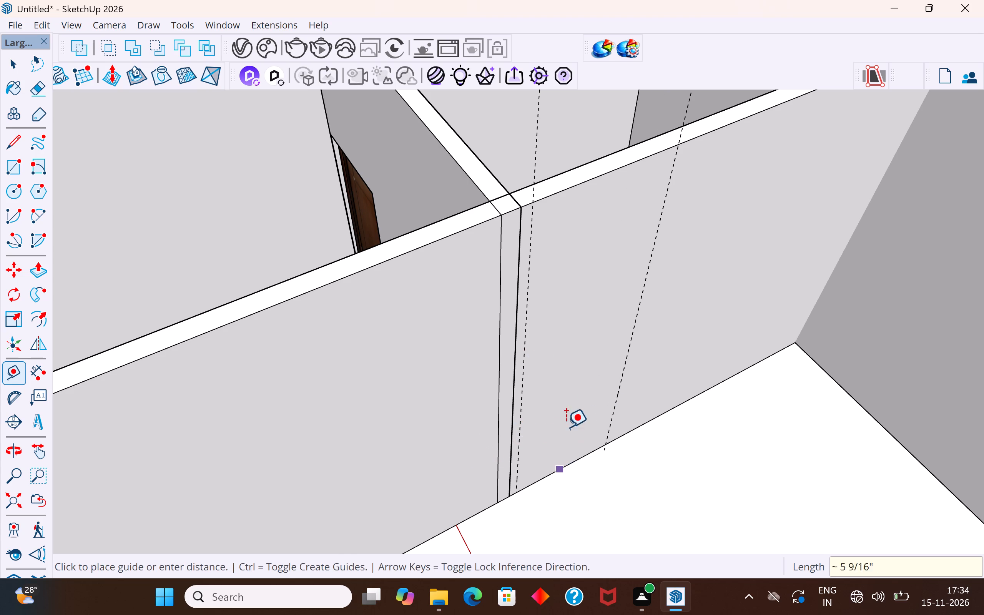
key("6")
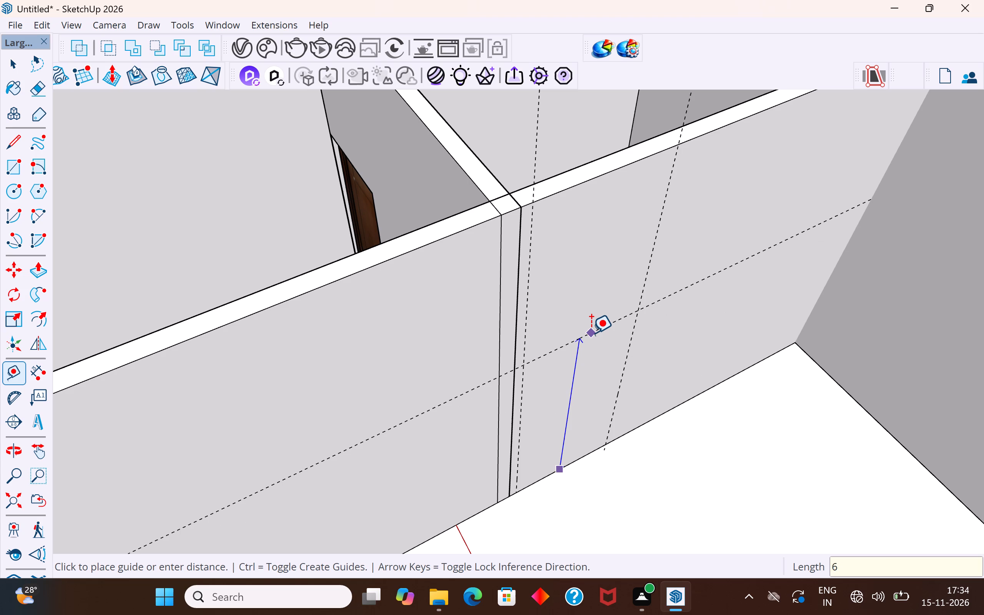
type("'6")
key("shift+quotedbl")
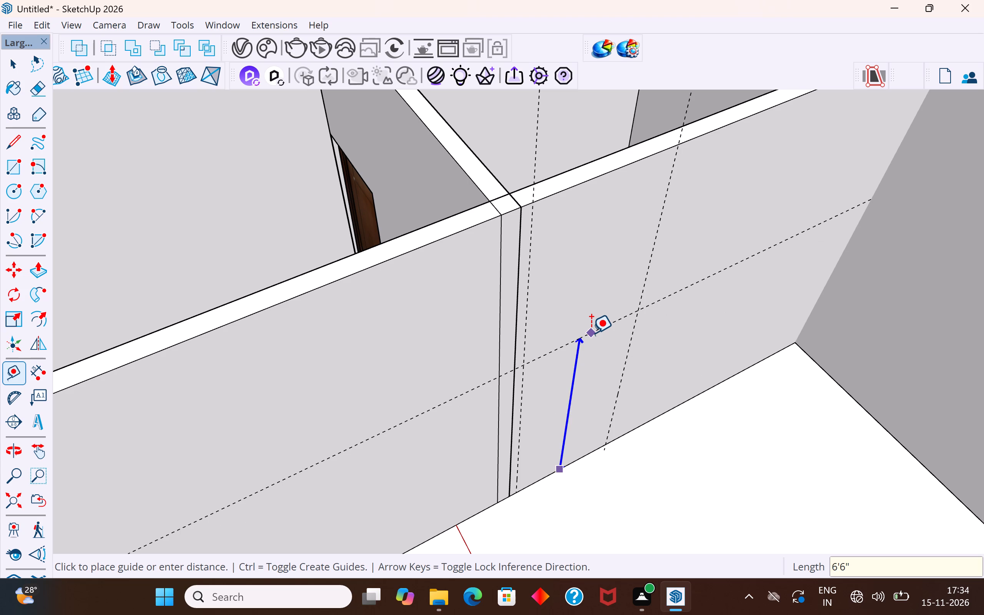
key("Return")
Inside the partition wall group, draw a door rectangle 3'3" wide and about 6'7 5/8" high between the vertical guides, starting at the wall's base.
middle_click_drag(550, 404, 557, 407)
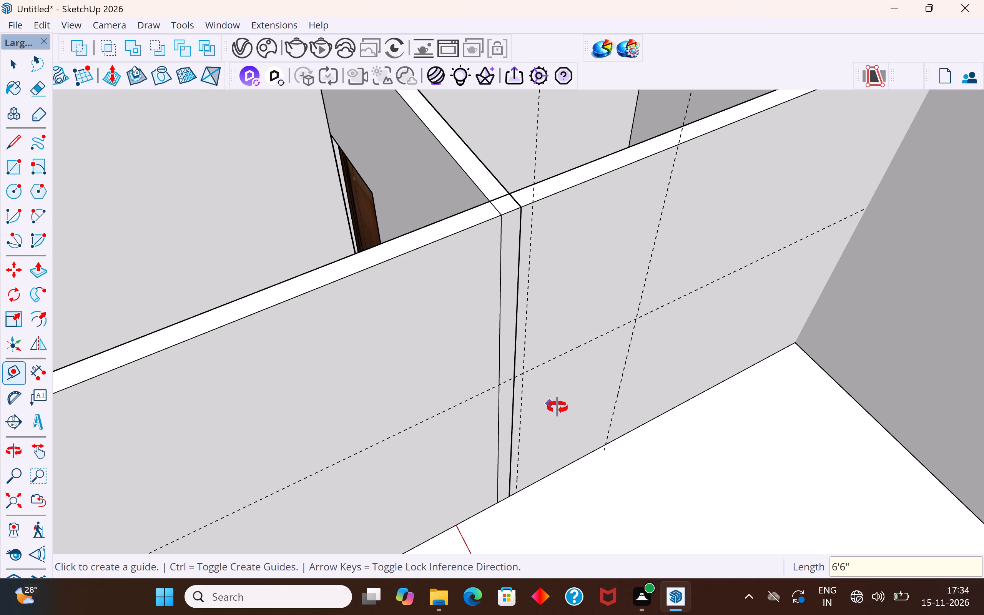
middle_click_drag(557, 407, 616, 412)
scroll(593, 382, "up", 4)
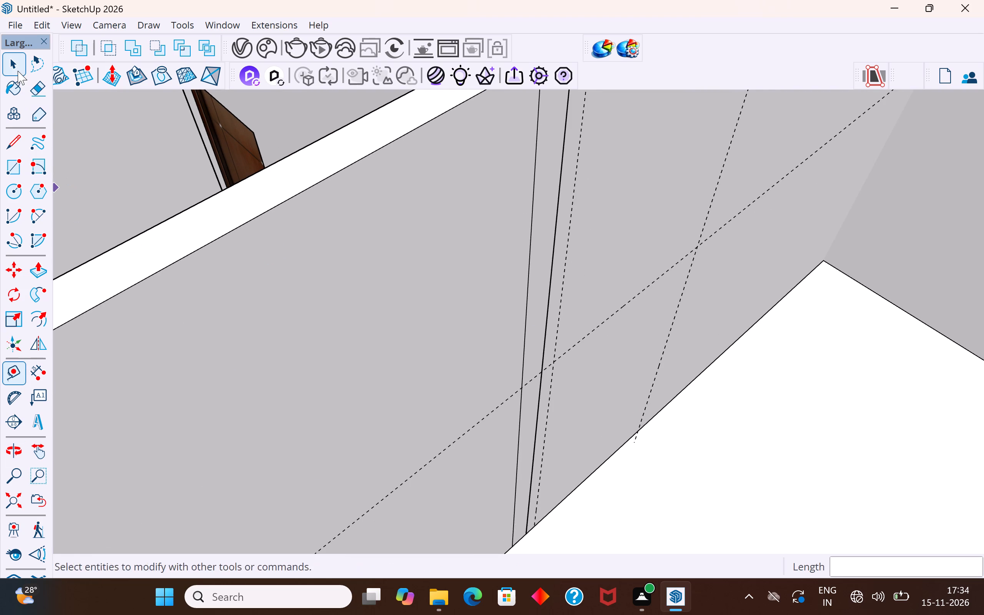
left_click(18, 71)
scroll(534, 412, "up", 6)
middle_click_drag(604, 339, 699, 391)
scroll(598, 312, "up", 3)
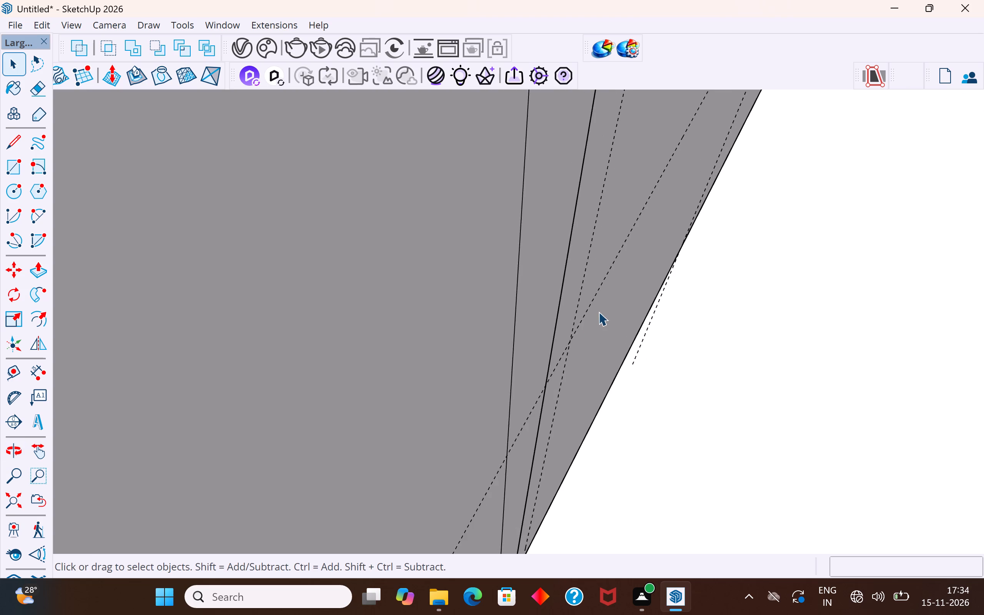
scroll(566, 342, "up", 1)
middle_click_drag(575, 348, 642, 312)
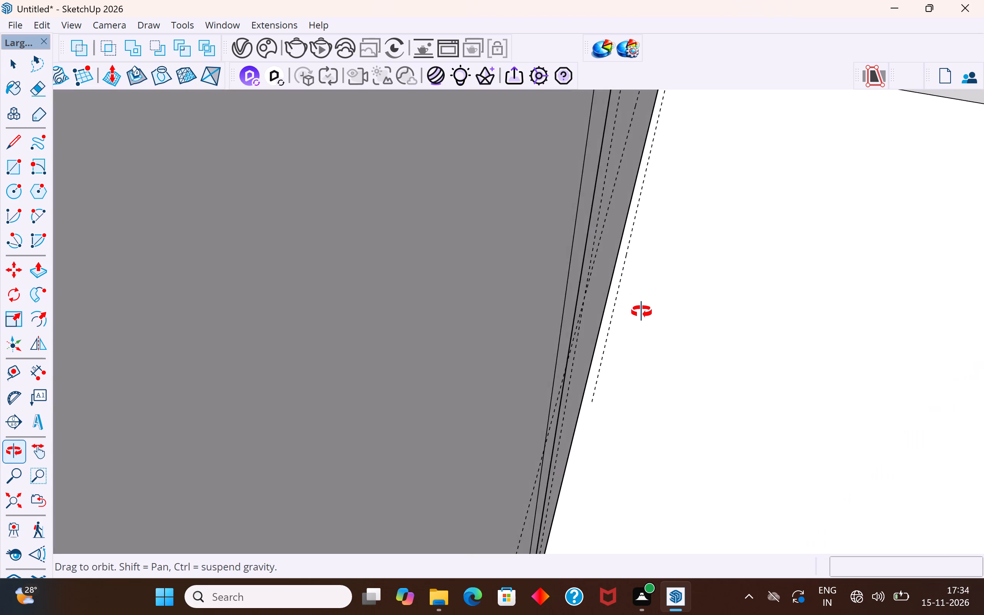
middle_click_drag(642, 312, 543, 303)
triple_click(582, 337)
scroll(548, 352, "down", 5)
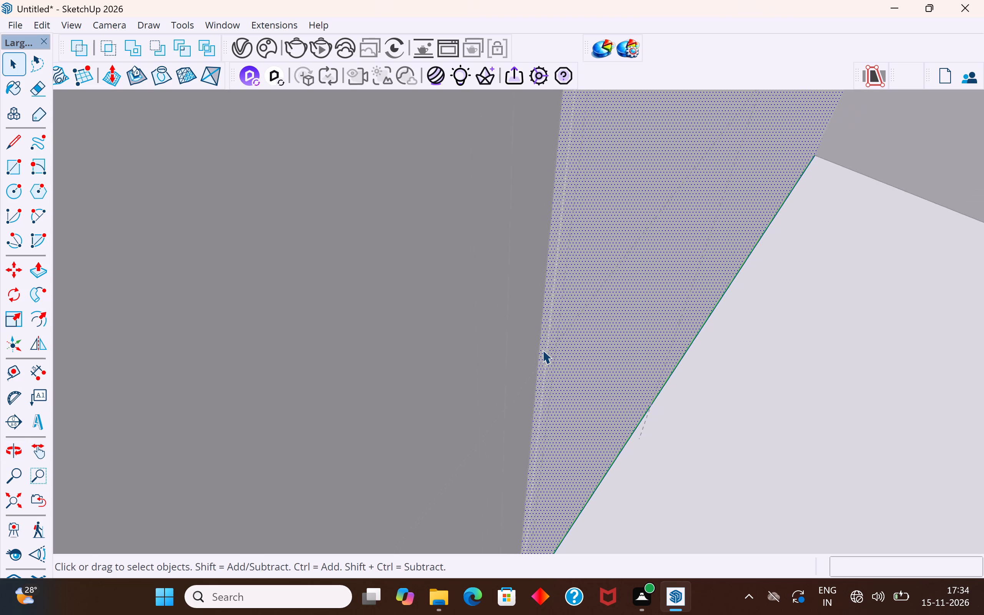
scroll(542, 350, "down", 6)
middle_click_drag(570, 388, 545, 356)
scroll(541, 356, "up", 1)
scroll(504, 364, "down", 4)
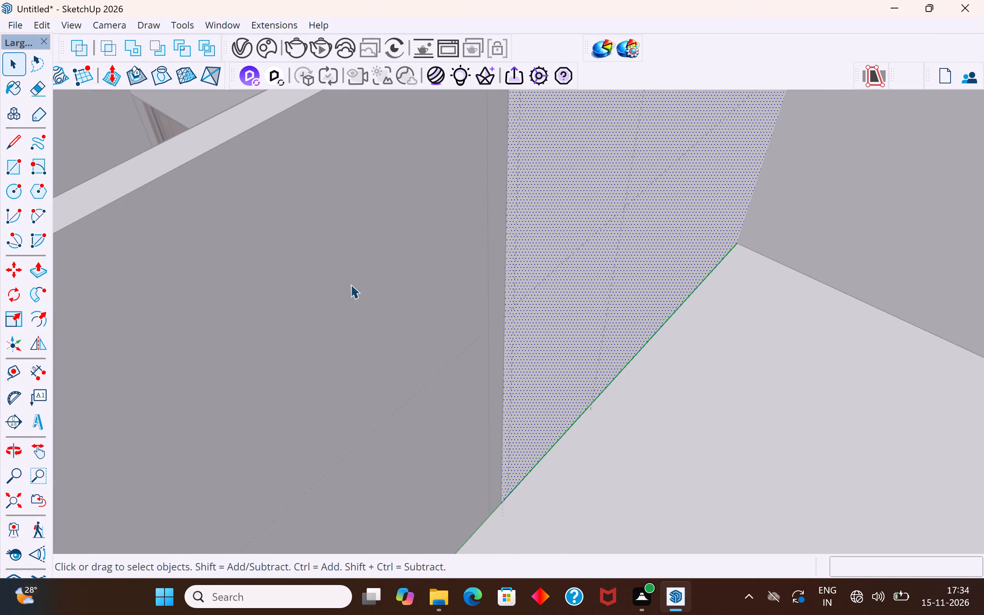
left_click(18, 160)
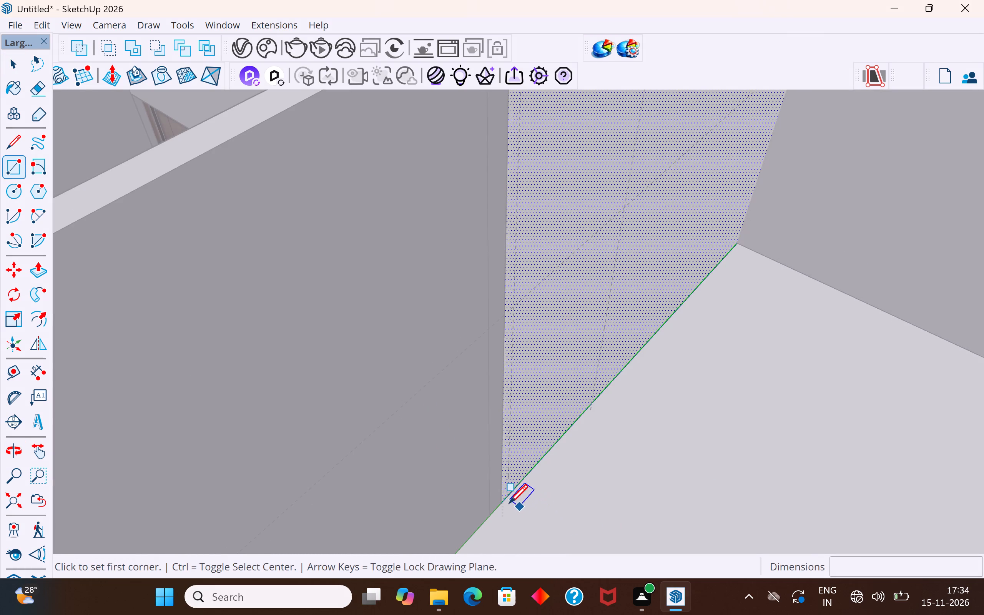
scroll(507, 502, "up", 5)
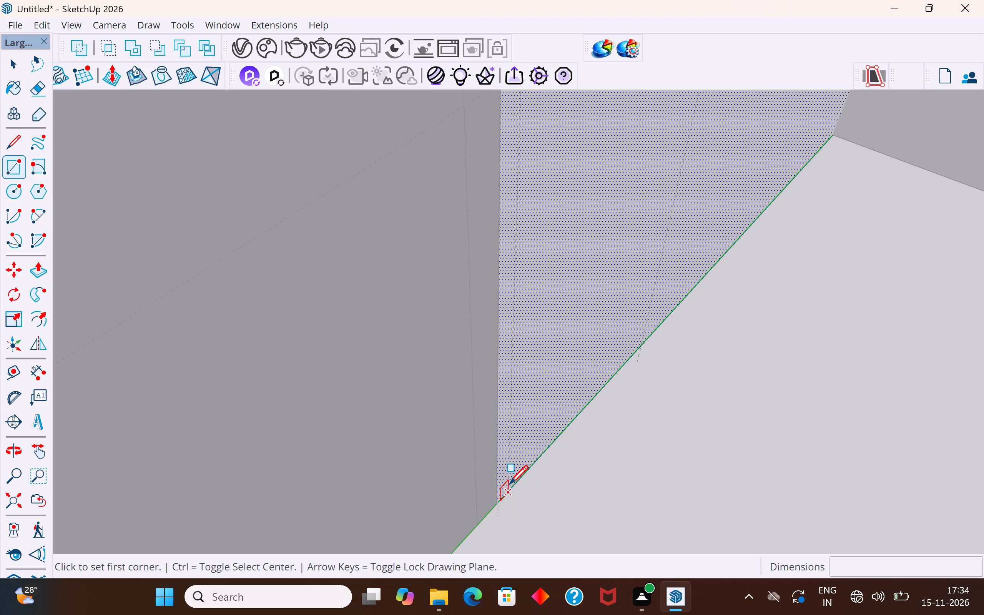
left_click(509, 486)
scroll(589, 340, "down", 5)
scroll(505, 419, "down", 5)
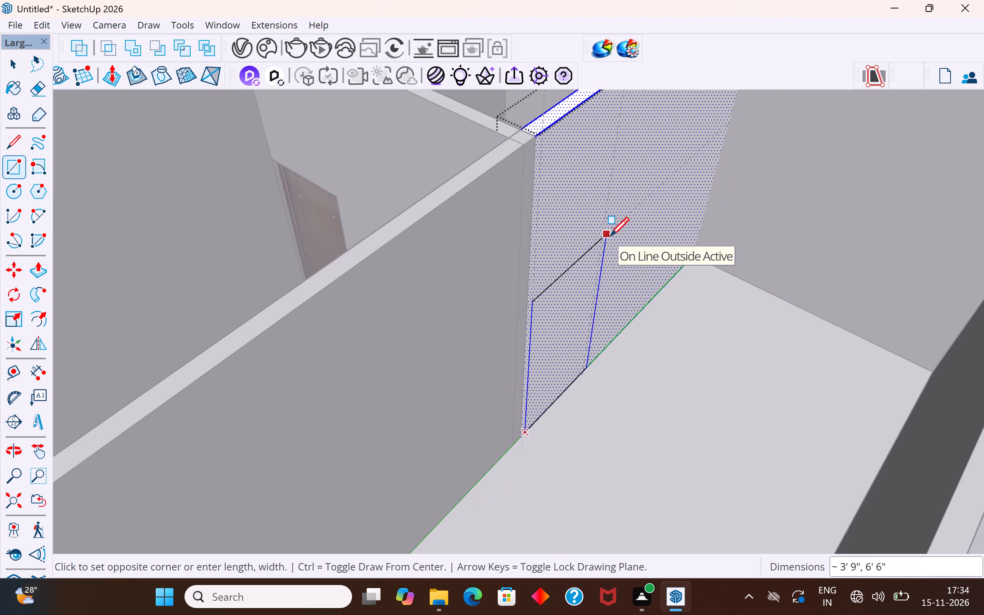
middle_click_drag(610, 238, 478, 224)
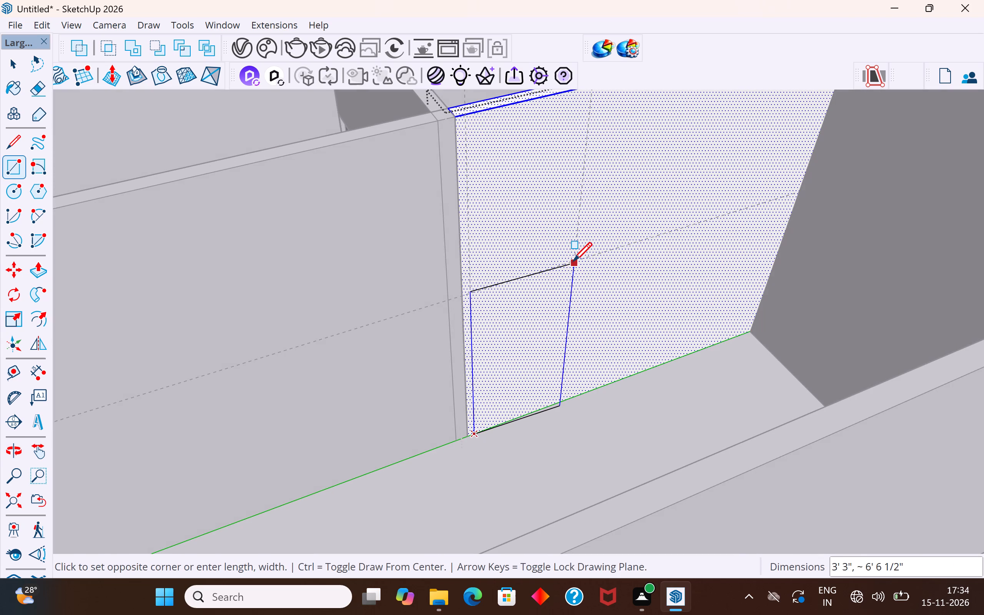
scroll(573, 263, "up", 6)
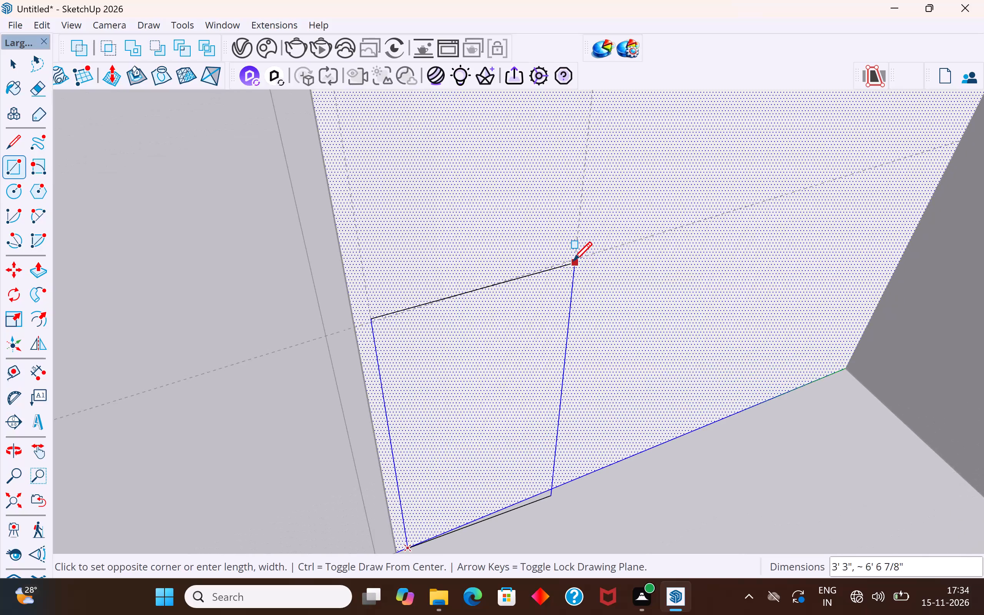
left_click(574, 259)
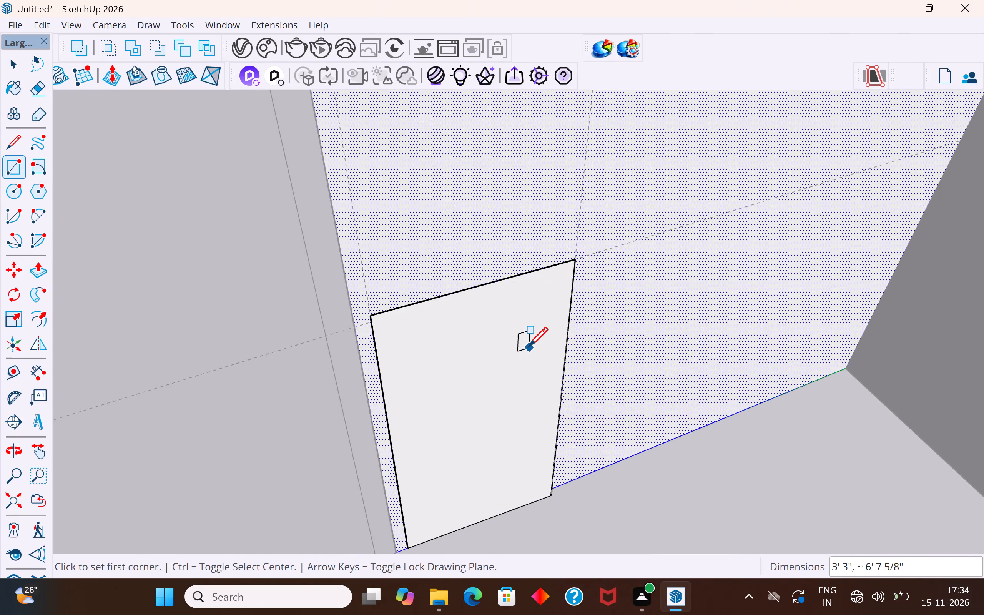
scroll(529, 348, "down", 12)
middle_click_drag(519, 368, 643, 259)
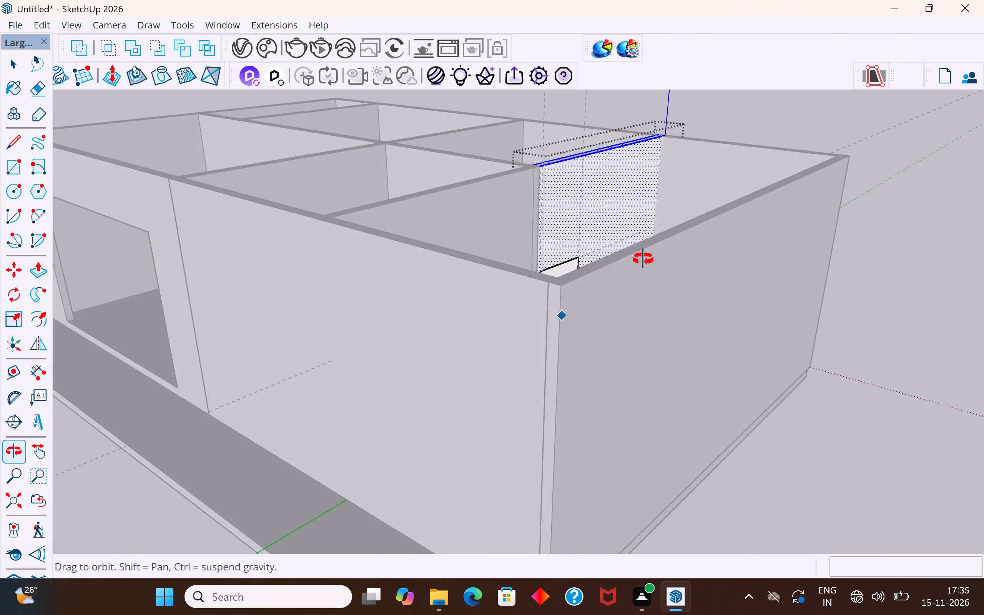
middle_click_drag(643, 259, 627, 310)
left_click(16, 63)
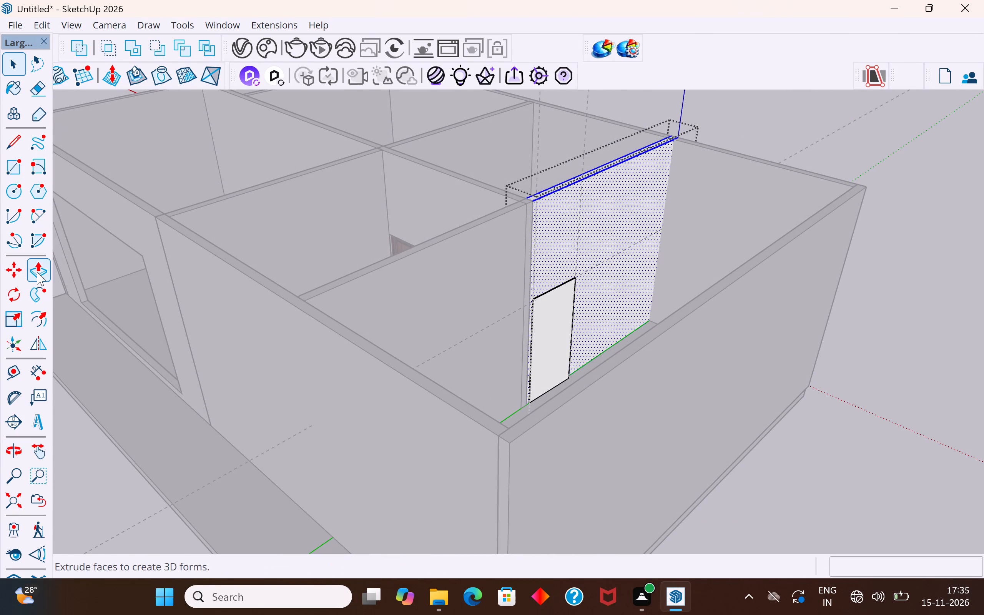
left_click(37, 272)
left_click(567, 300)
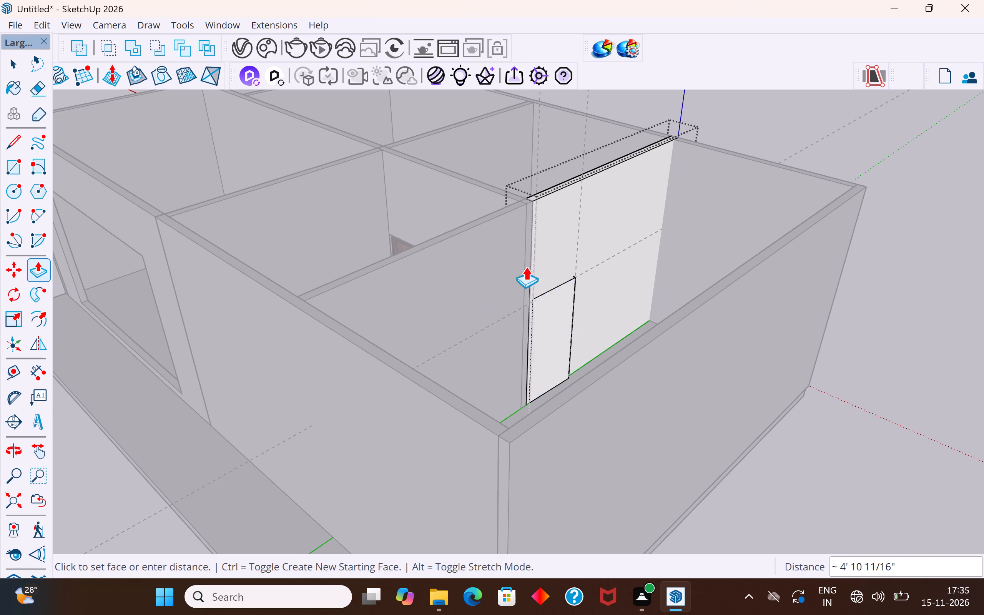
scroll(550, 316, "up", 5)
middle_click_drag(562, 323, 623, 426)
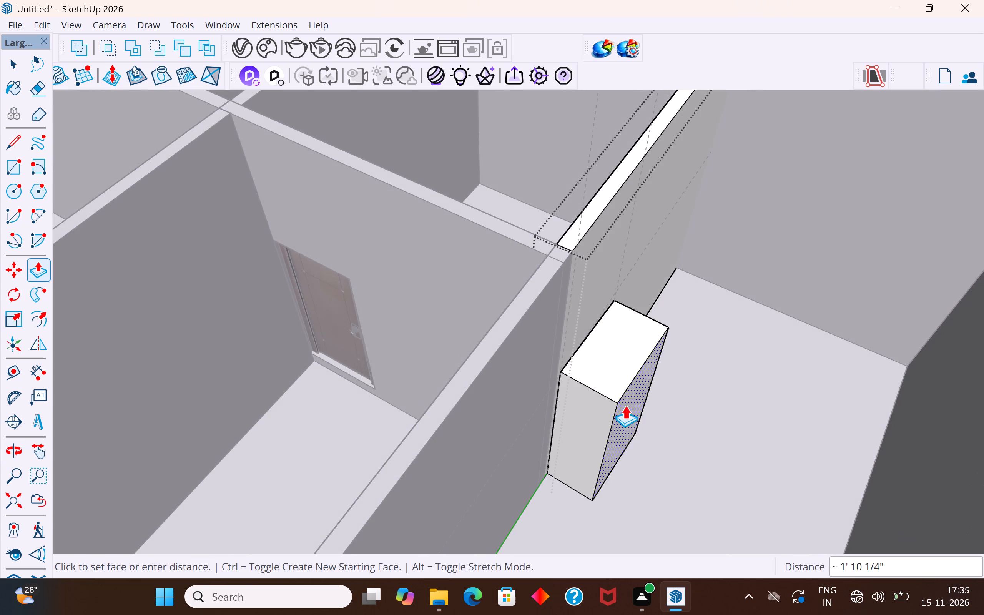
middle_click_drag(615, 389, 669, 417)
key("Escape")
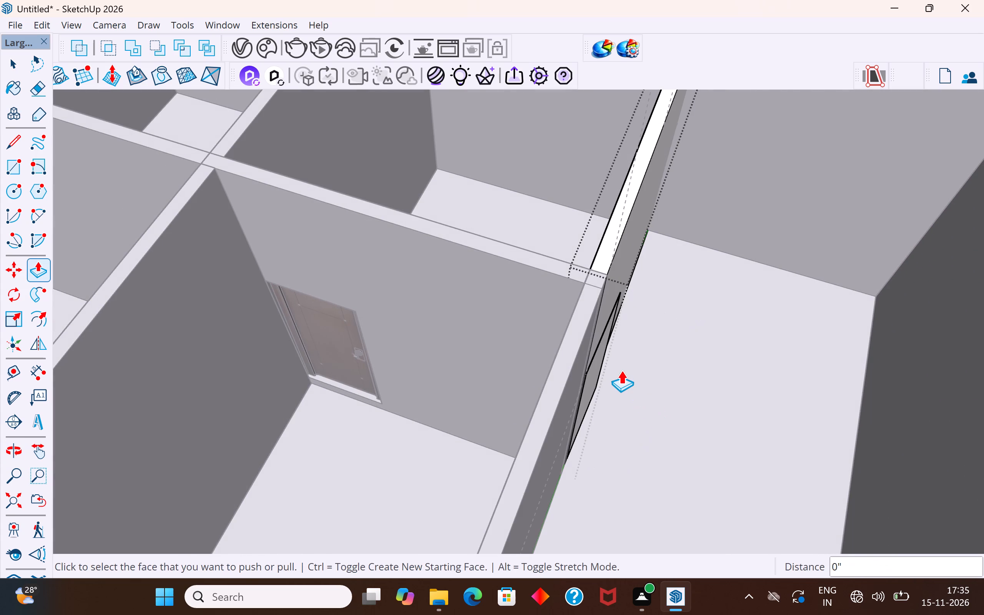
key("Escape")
Reopen the end room's partition wall group and undo the door rectangle drawn on its face.
left_click(18, 63)
left_click(661, 402)
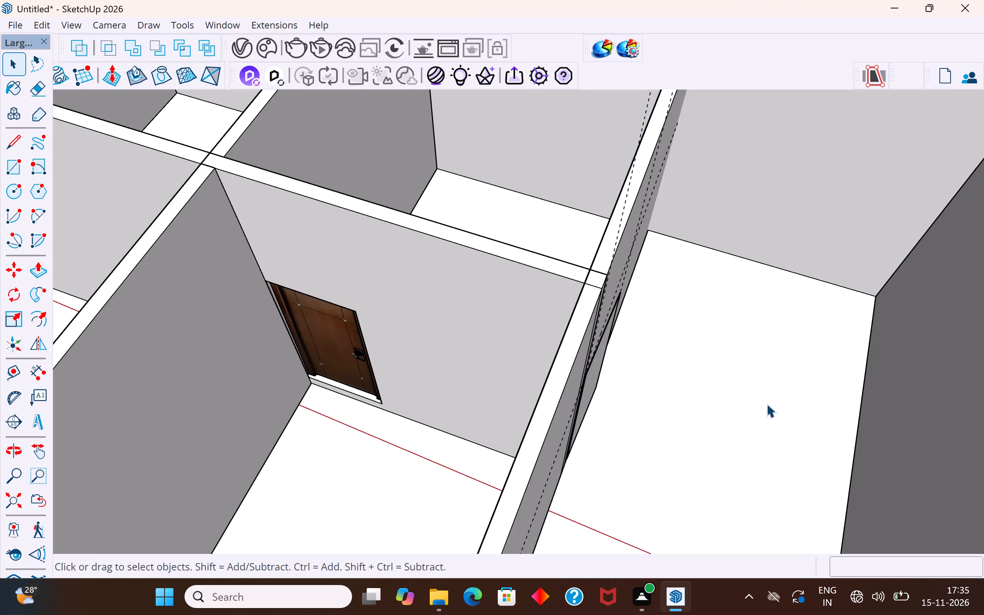
middle_click_drag(788, 408, 661, 375)
left_click(653, 324)
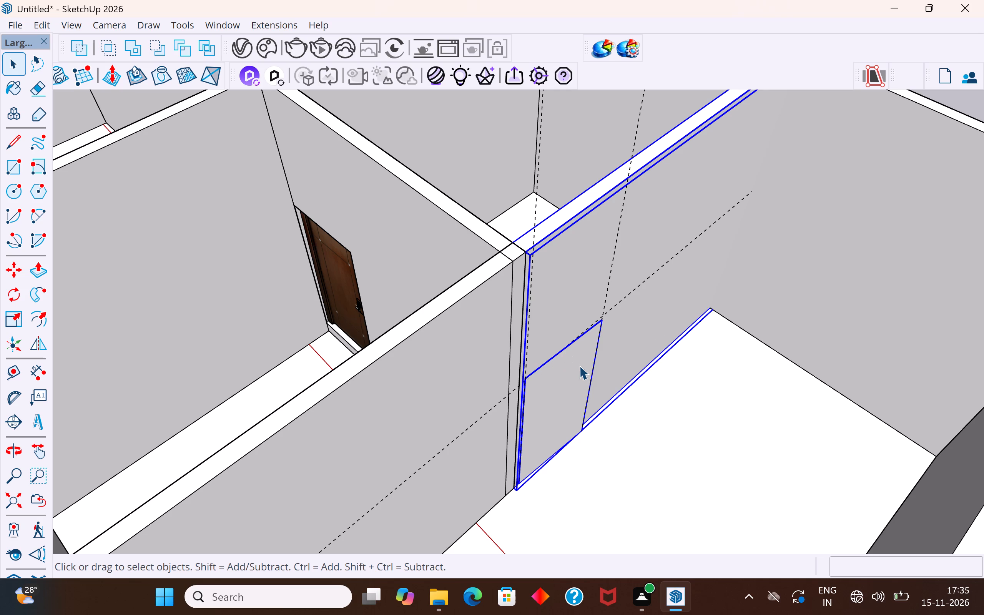
double_click(579, 366)
scroll(510, 424, "down", 5)
middle_click_drag(677, 417, 608, 408)
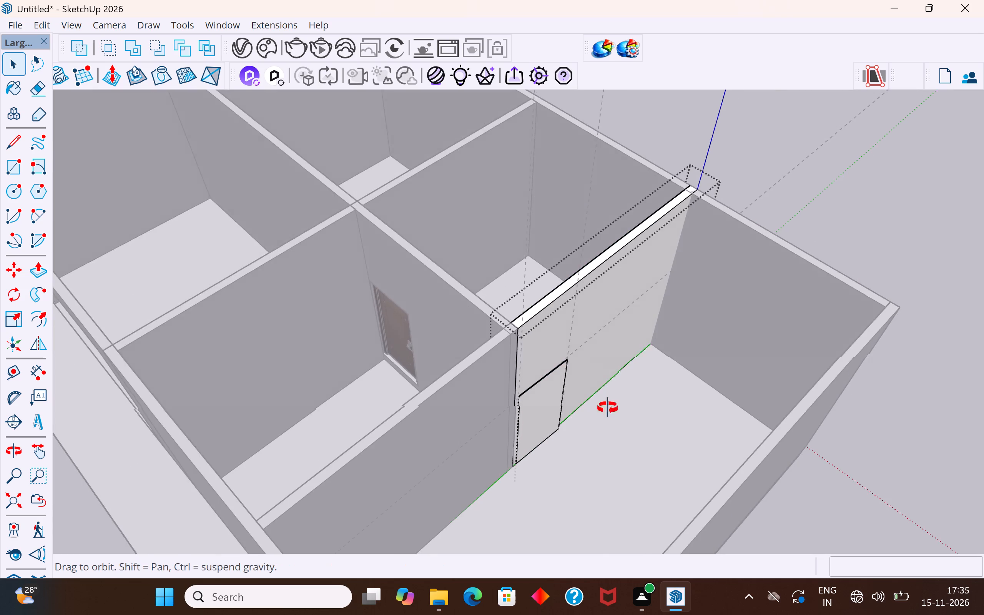
middle_click_drag(608, 408, 498, 425)
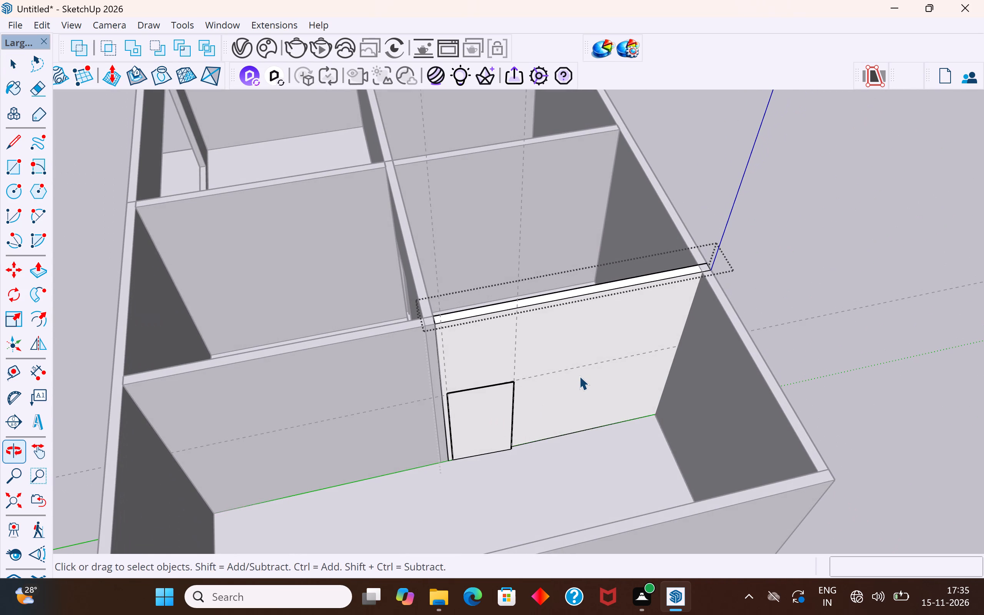
key("ctrl+z")
key("ctrl+z")
key("ctrl+z")
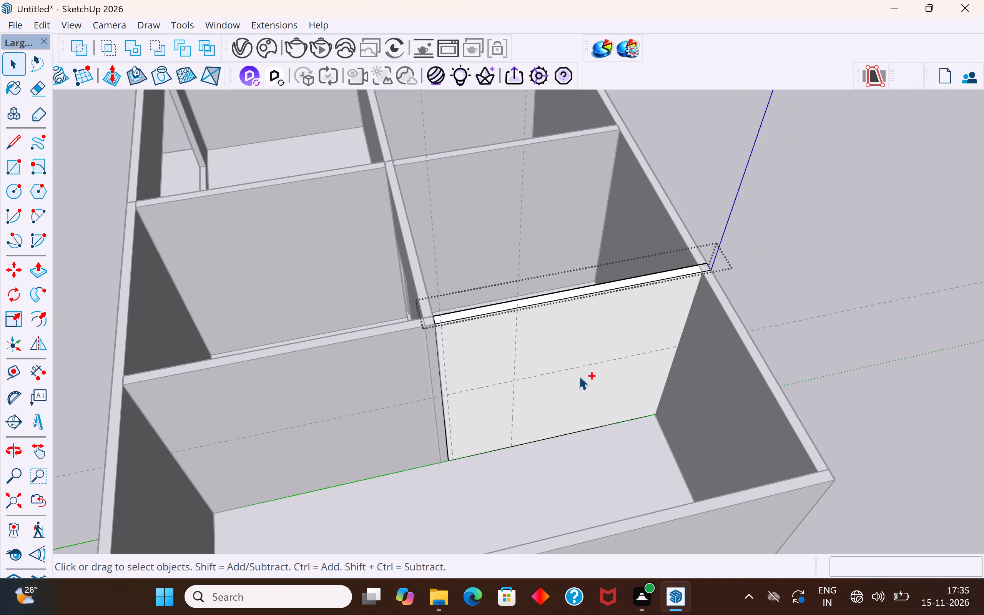
key("ctrl+z")
Move the end room's partition wall about 17'3 15/16" along the green axis, out beyond the building's side wall.
left_click(565, 376)
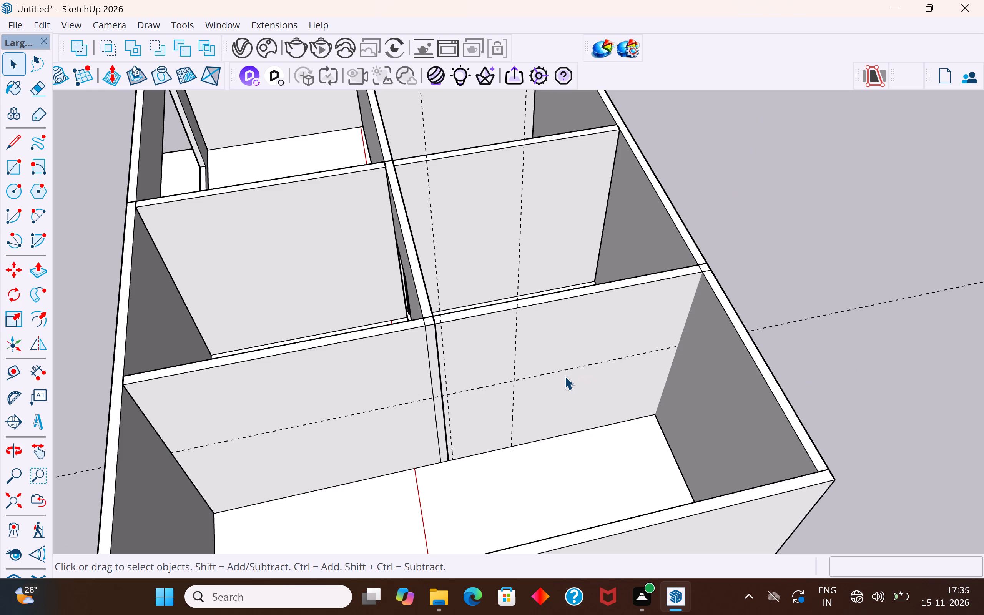
key("m")
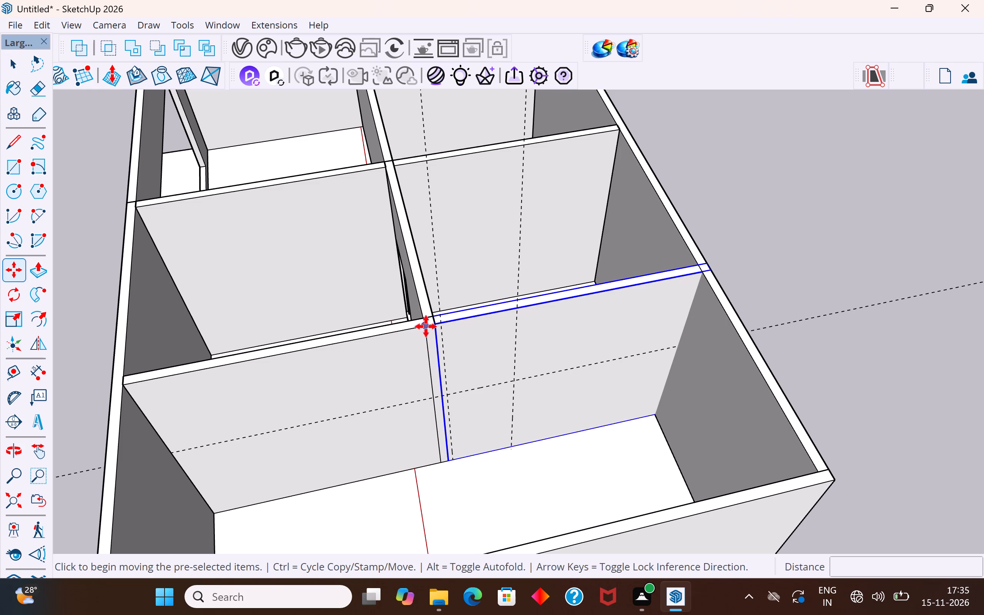
left_click(431, 327)
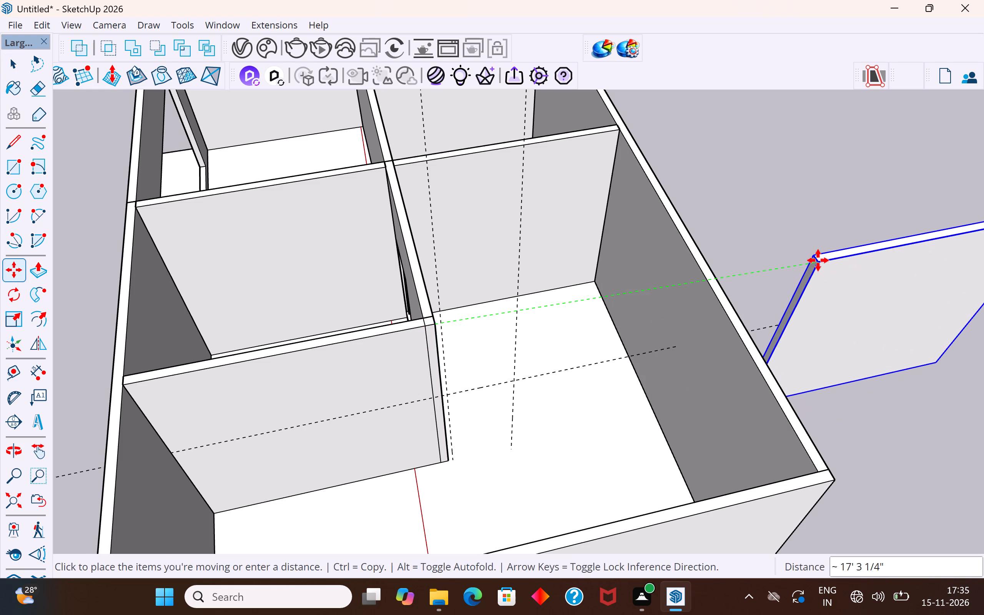
left_click(819, 260)
left_click(15, 67)
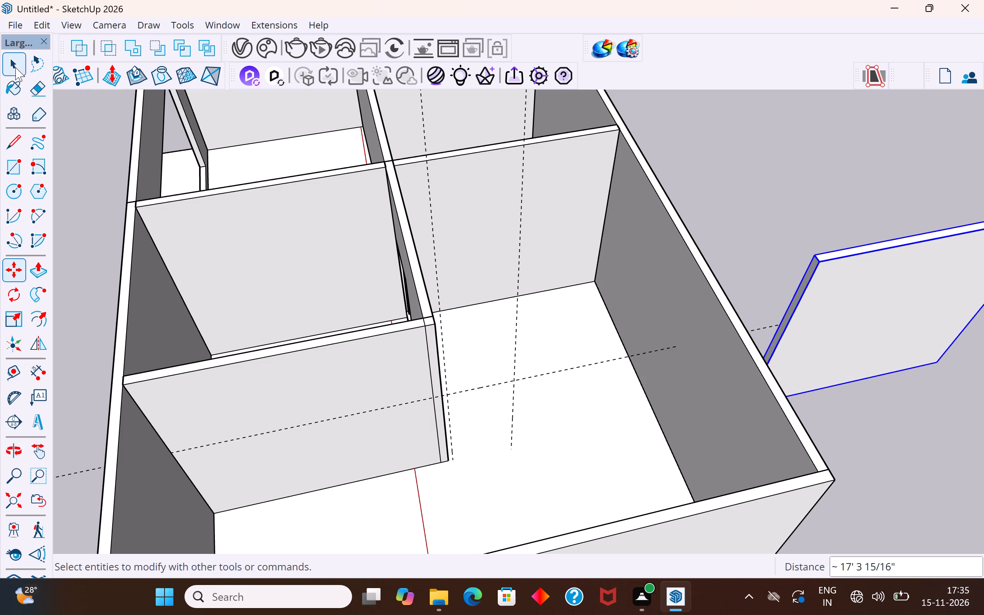
Delete all construction guides from the model and clear the selection.
scroll(525, 522, "down", 5)
scroll(593, 474, "down", 3)
middle_click_drag(763, 465, 752, 452)
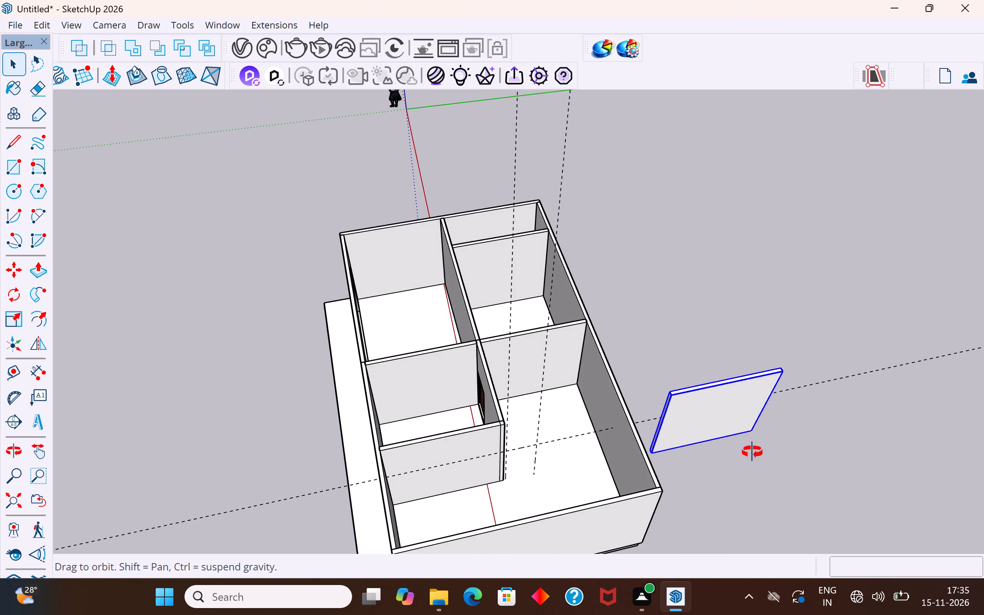
middle_click_drag(752, 452, 721, 350)
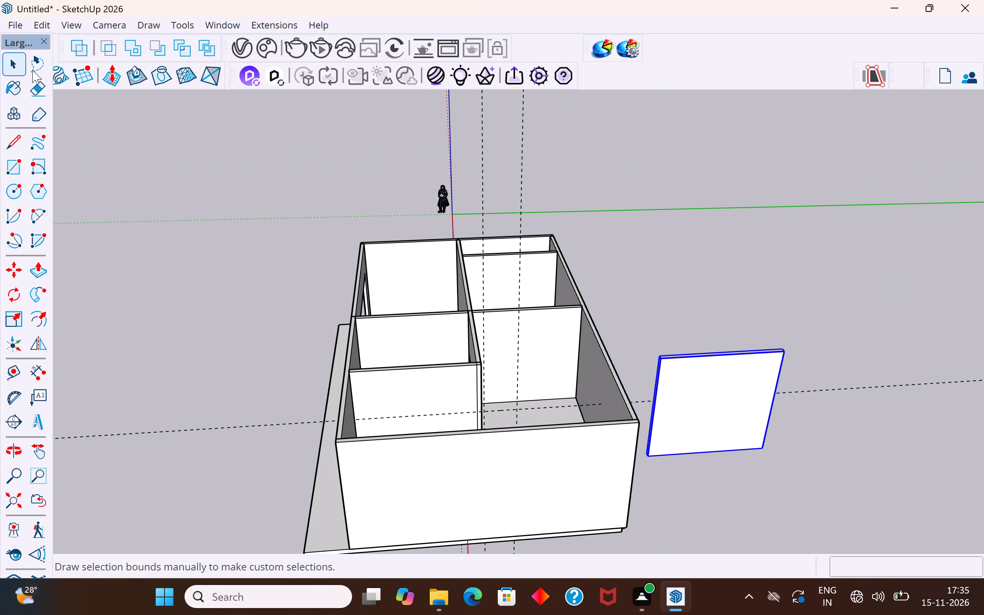
left_click(42, 25)
left_click(83, 180)
left_click(646, 256)
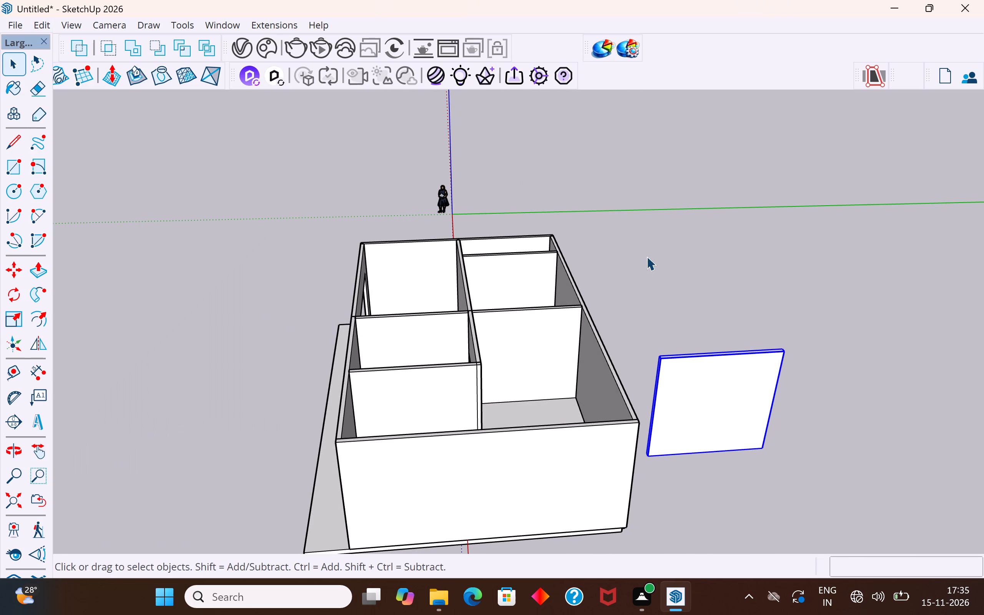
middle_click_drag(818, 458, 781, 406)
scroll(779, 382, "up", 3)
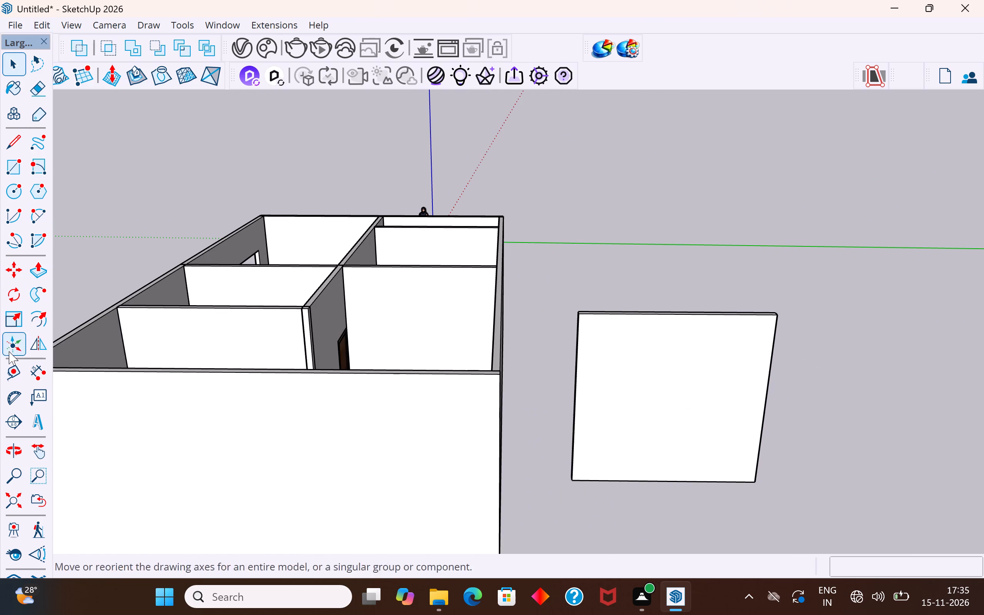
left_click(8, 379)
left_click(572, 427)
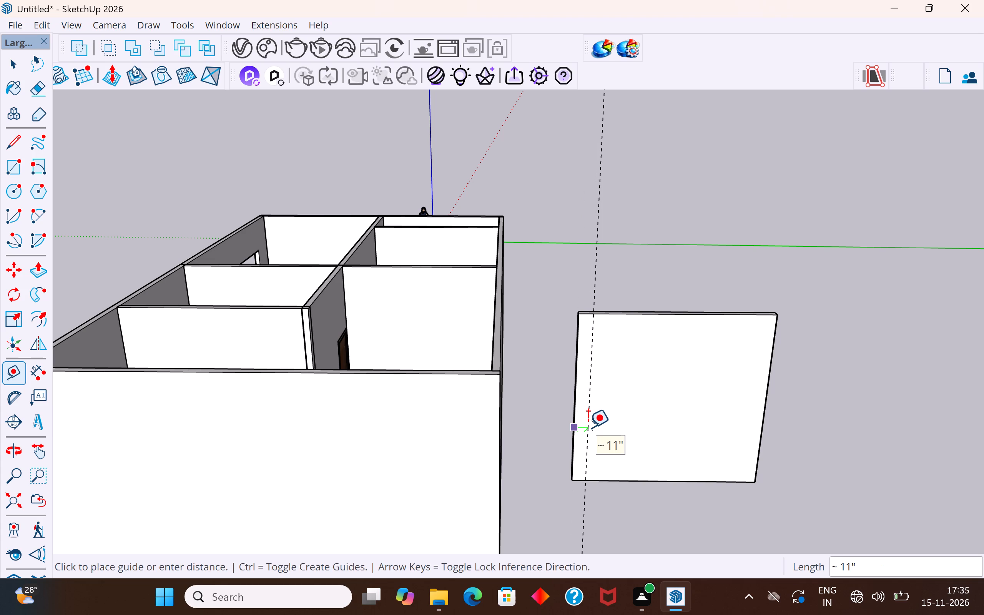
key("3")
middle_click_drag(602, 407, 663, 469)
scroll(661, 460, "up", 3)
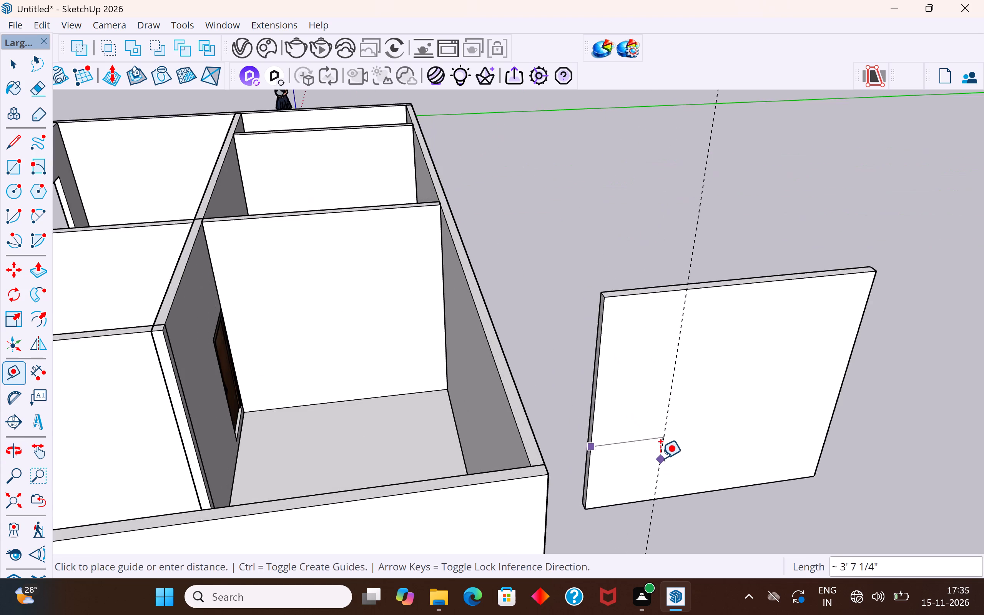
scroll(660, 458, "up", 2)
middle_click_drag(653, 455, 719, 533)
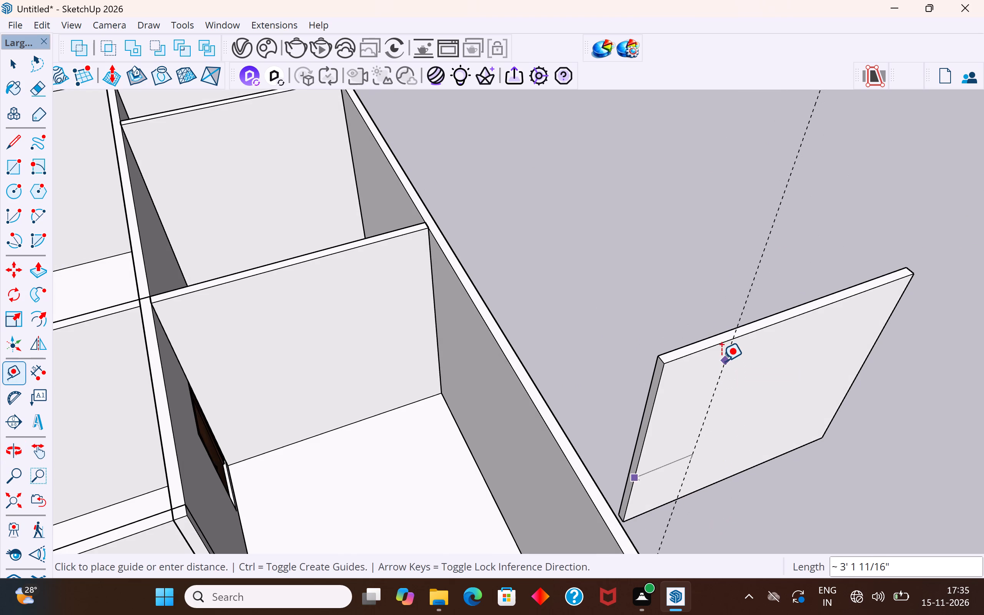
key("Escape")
Place a guide point on the moved wall's top front edge, 3" from its corner nearest the building.
scroll(664, 360, "up", 8)
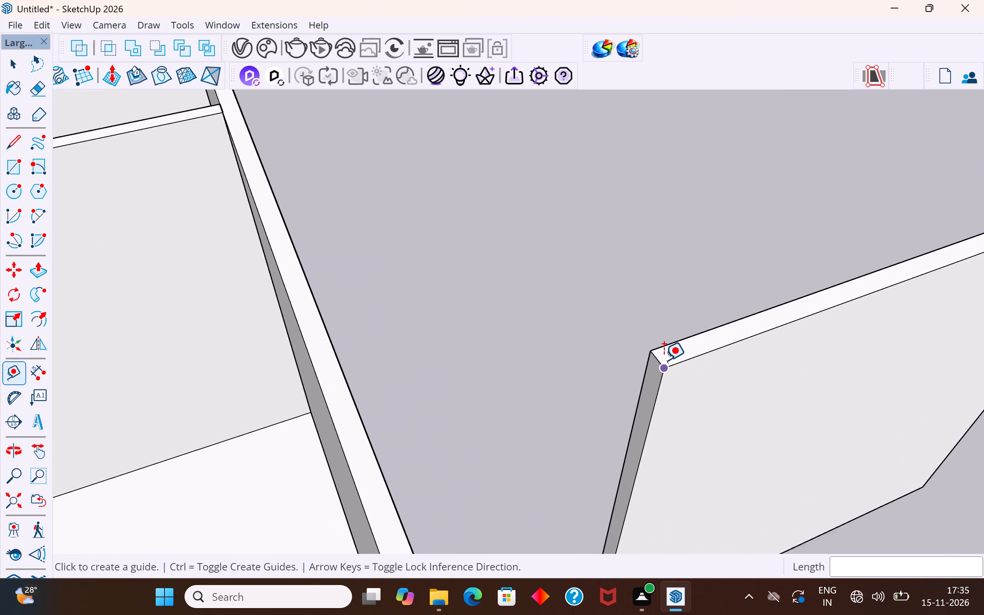
scroll(664, 360, "up", 1)
left_click(658, 368)
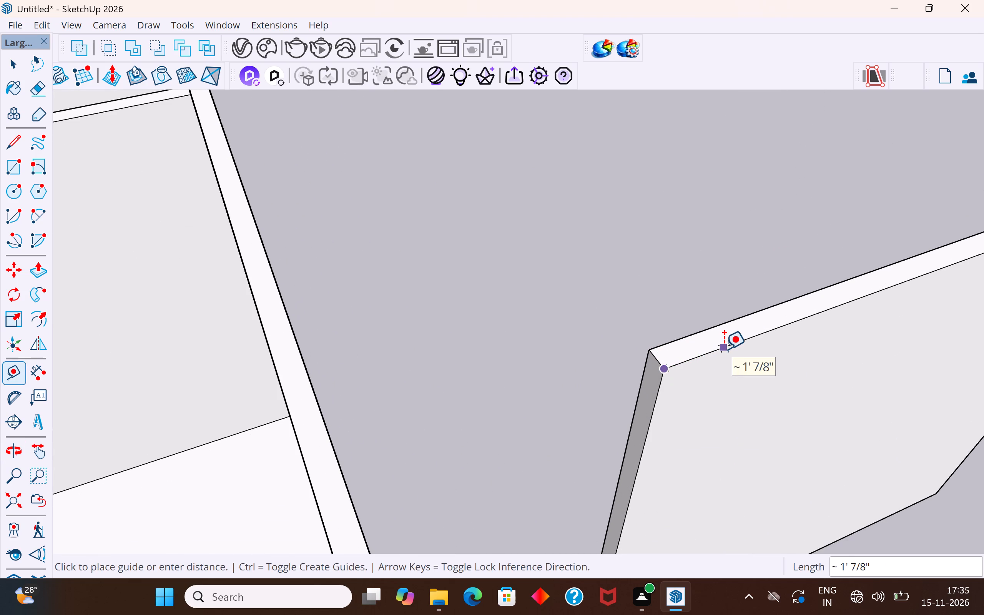
key("3")
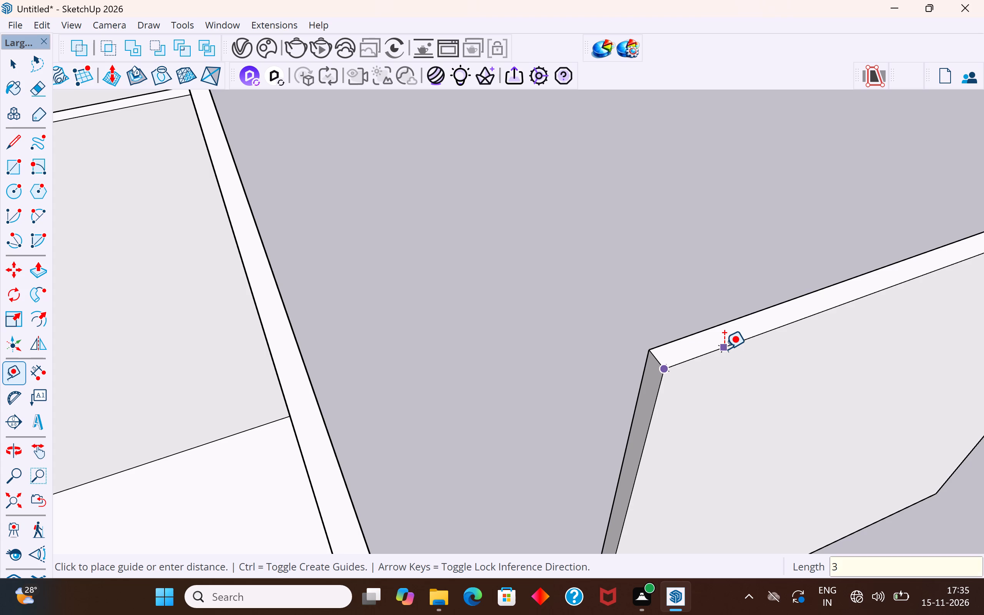
key("shift+quotedbl")
key("Return")
scroll(718, 343, "down", 5)
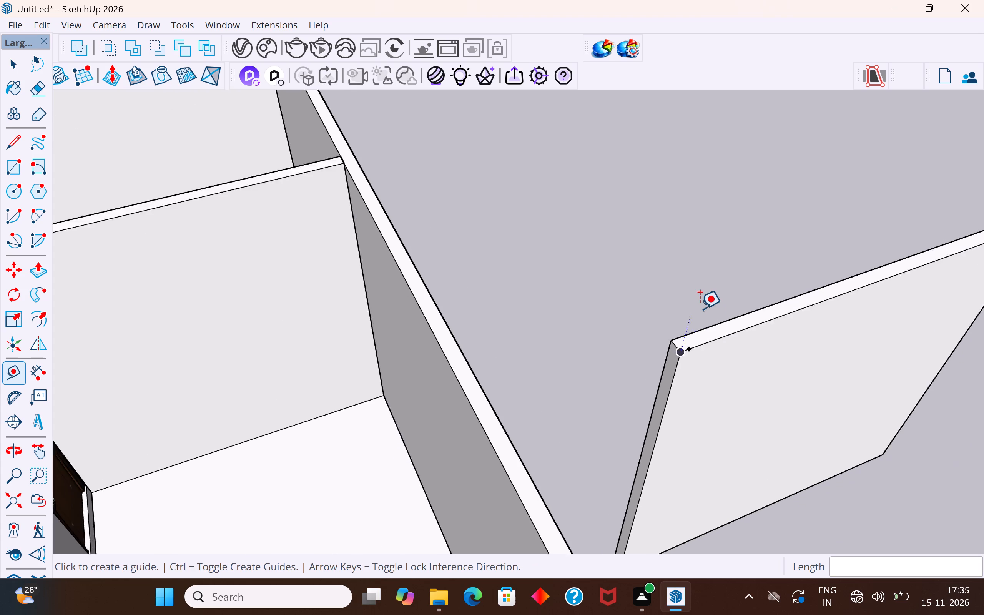
Draw a vertical line about 12'3 3/4" long from the guide point down the moved wall's face to its bottom edge.
middle_click_drag(740, 459, 719, 386)
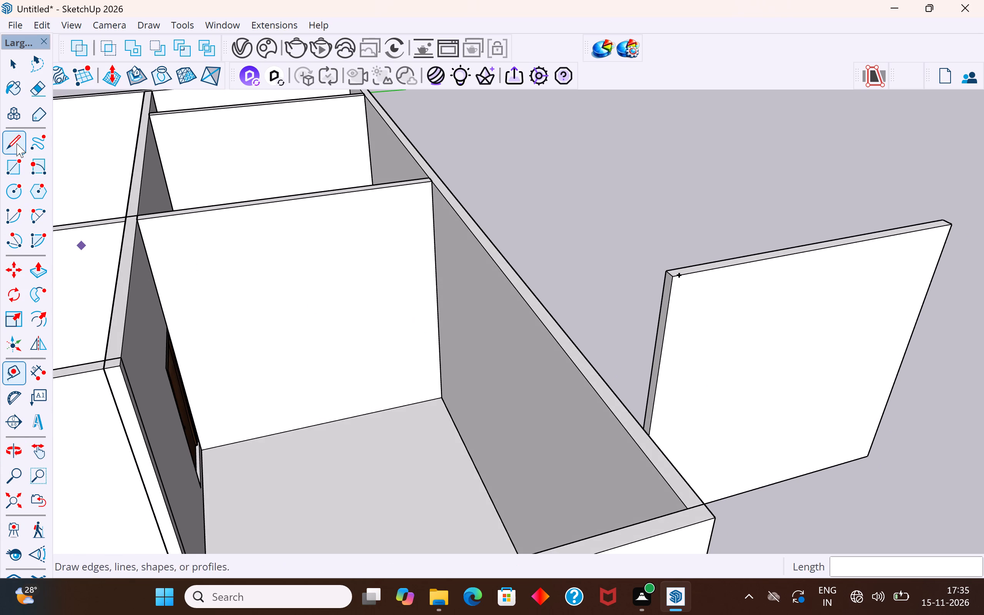
left_click(16, 143)
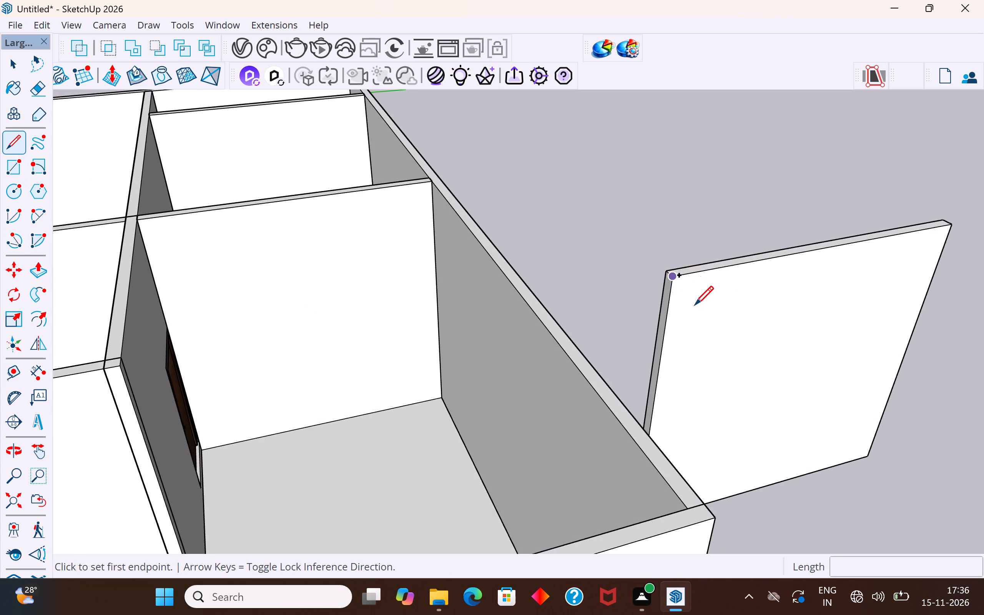
scroll(697, 312, "up", 3)
scroll(681, 266, "up", 10)
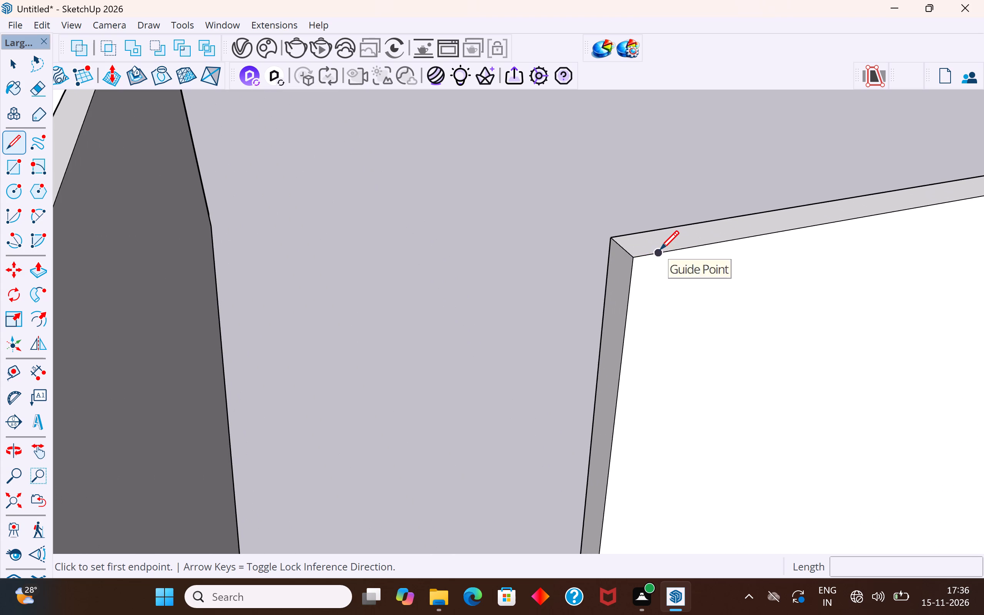
left_click(660, 251)
scroll(660, 251, "down", 15)
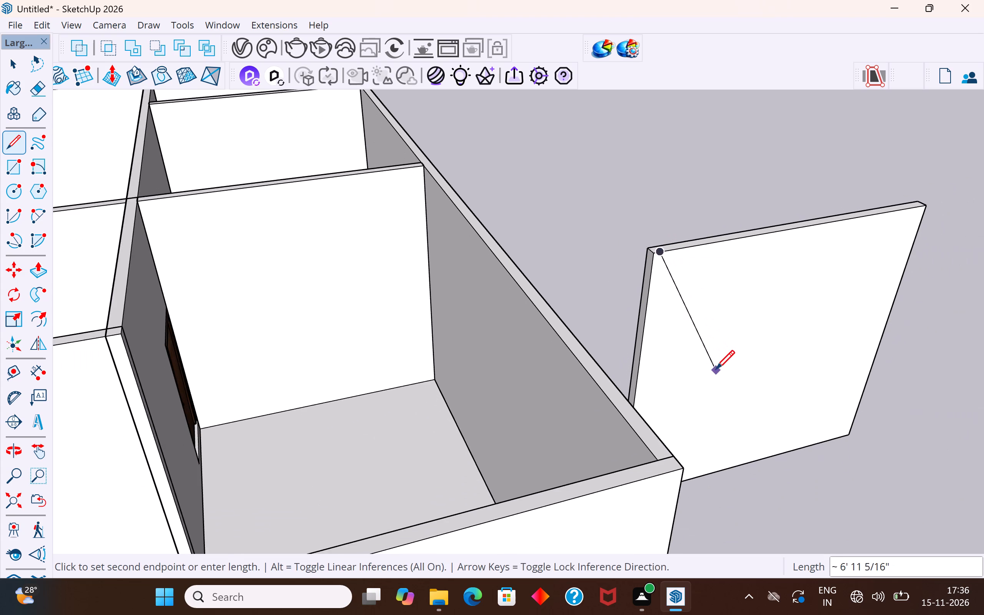
middle_click_drag(710, 344, 668, 198)
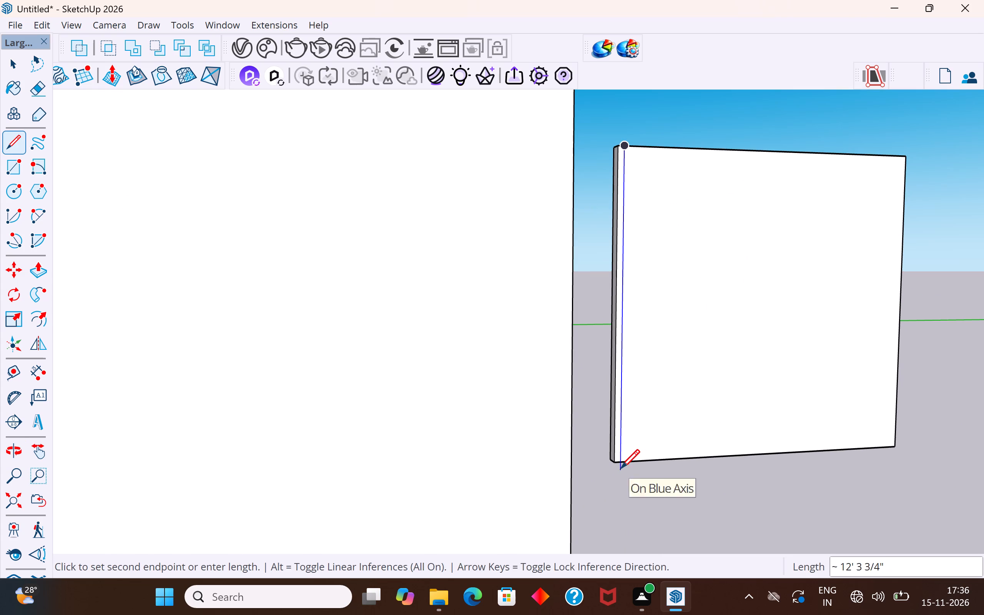
middle_click_drag(618, 469, 670, 244)
scroll(618, 469, "up", 3)
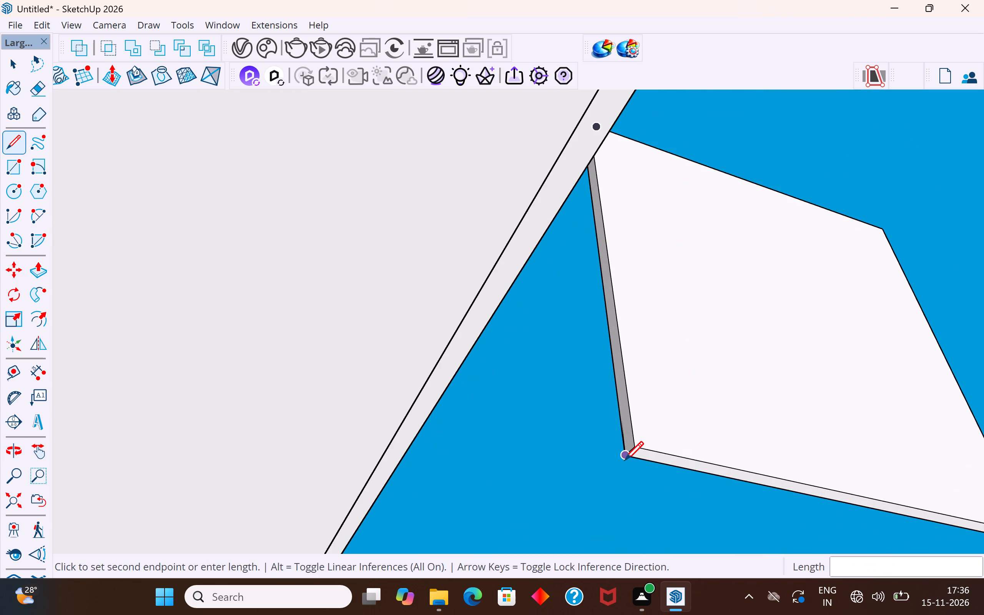
scroll(625, 462, "up", 1)
left_click(645, 450)
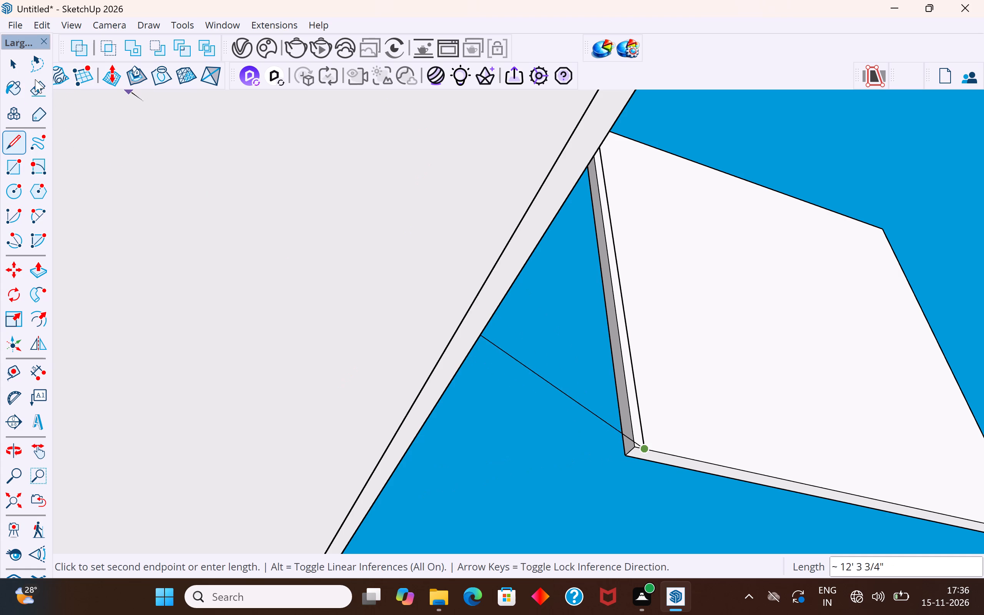
left_click(1, 65)
left_click(14, 63)
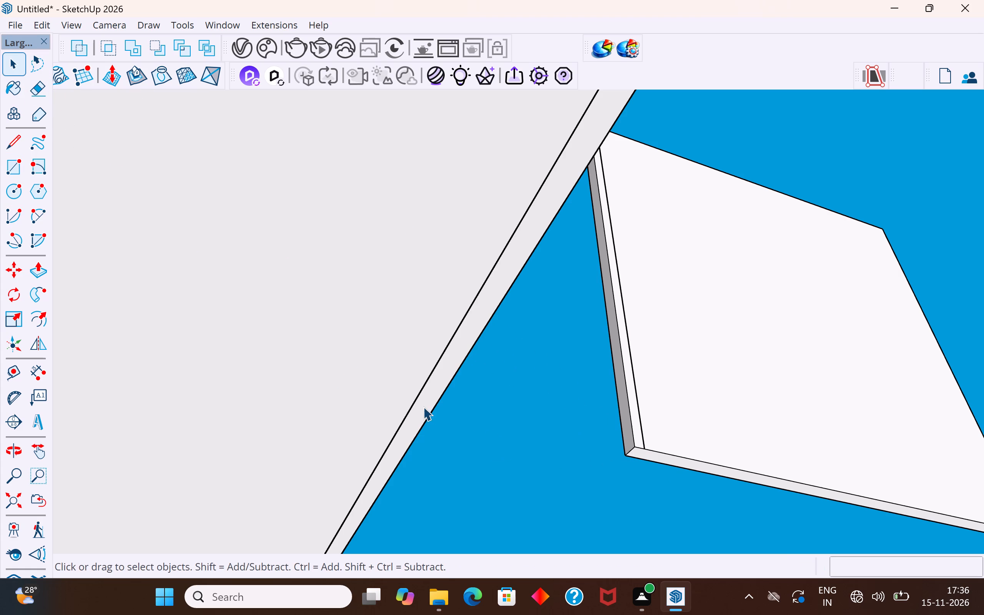
left_click(502, 439)
scroll(512, 263, "down", 6)
middle_click_drag(662, 396, 548, 351)
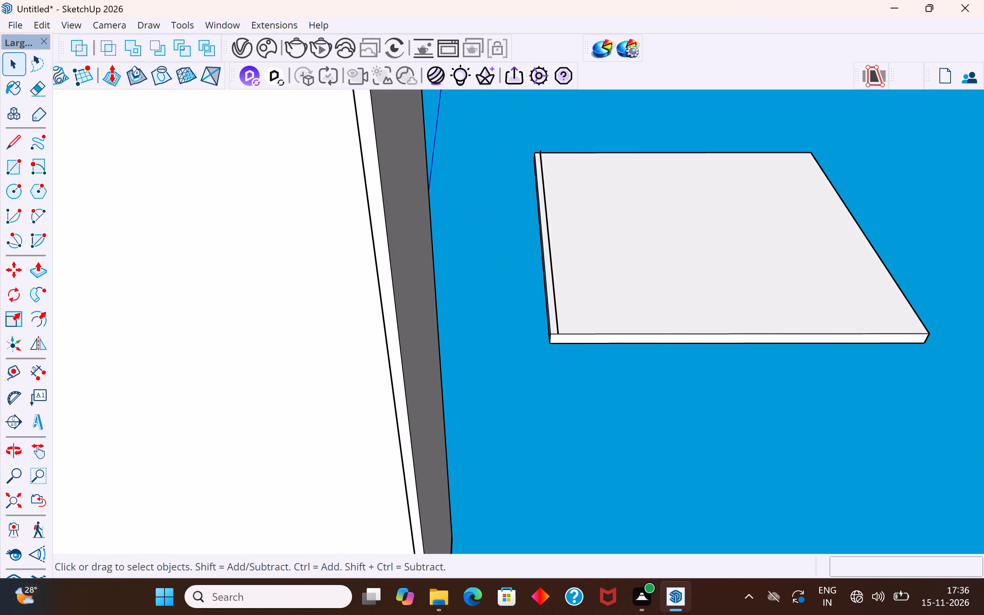
Place a vertical guide on the moved wall's face, 3'3" in from the drawn vertical line.
left_click(17, 371)
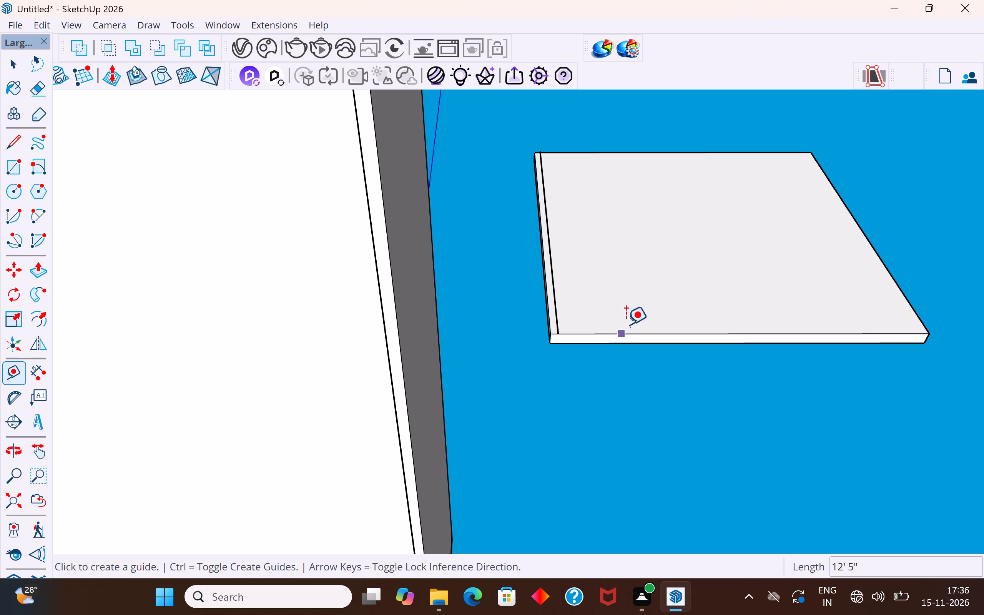
scroll(554, 314, "up", 6)
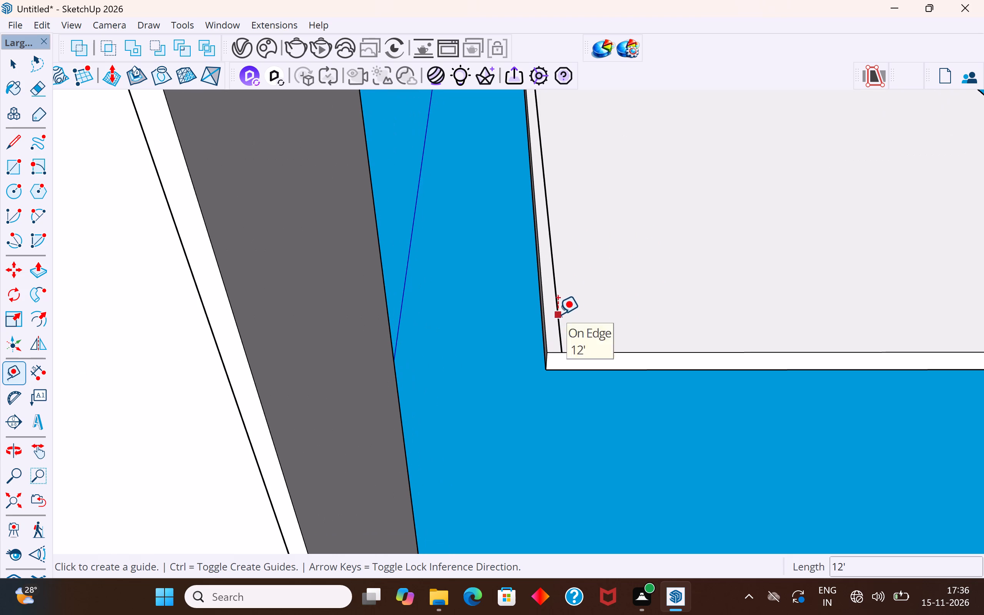
left_click(557, 313)
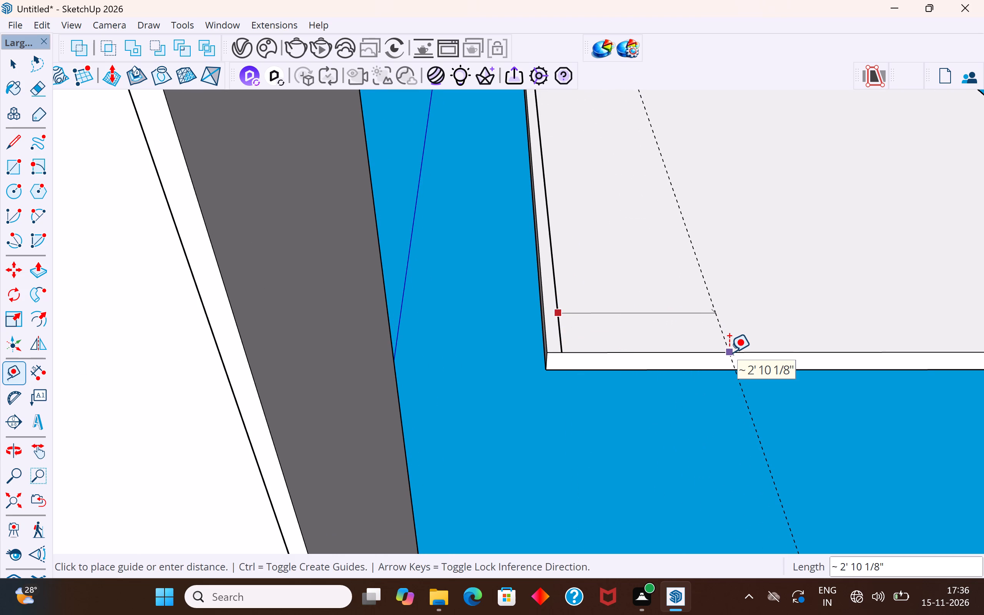
type("3'3\"")
key("Return")
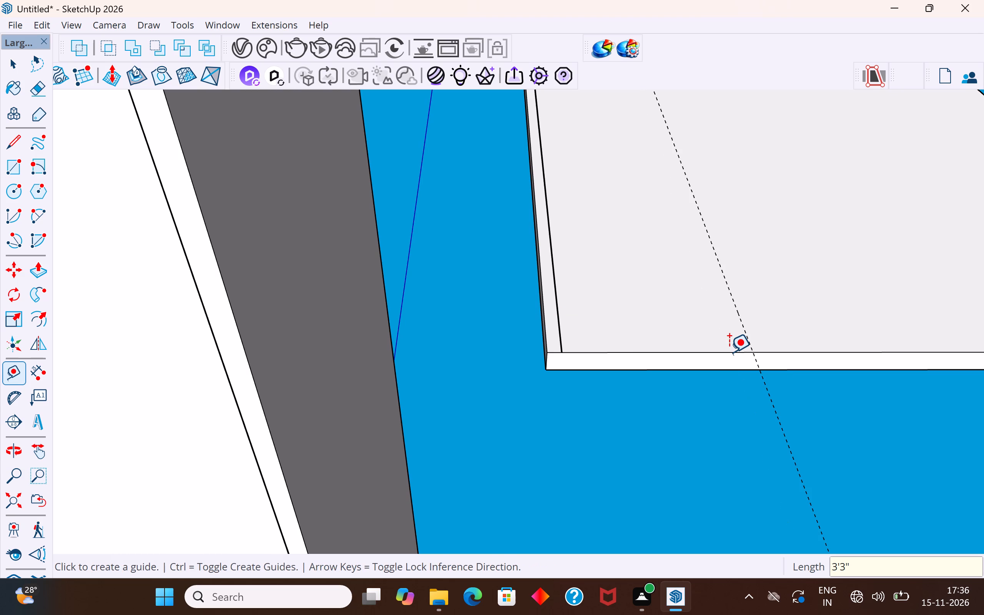
Place a horizontal guide on the moved wall's face, 6'6" above its bottom edge.
left_click(728, 351)
middle_click_drag(730, 270, 773, 477)
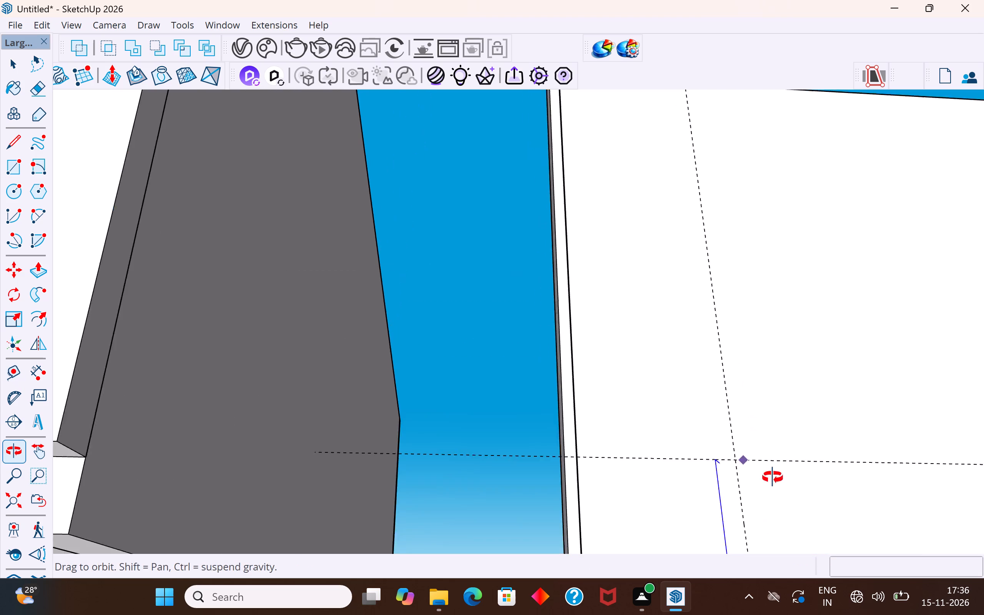
middle_click_drag(773, 477, 781, 513)
scroll(783, 487, "up", 1)
scroll(705, 283, "down", 12)
middle_click_drag(706, 346, 717, 525)
scroll(701, 476, "up", 6)
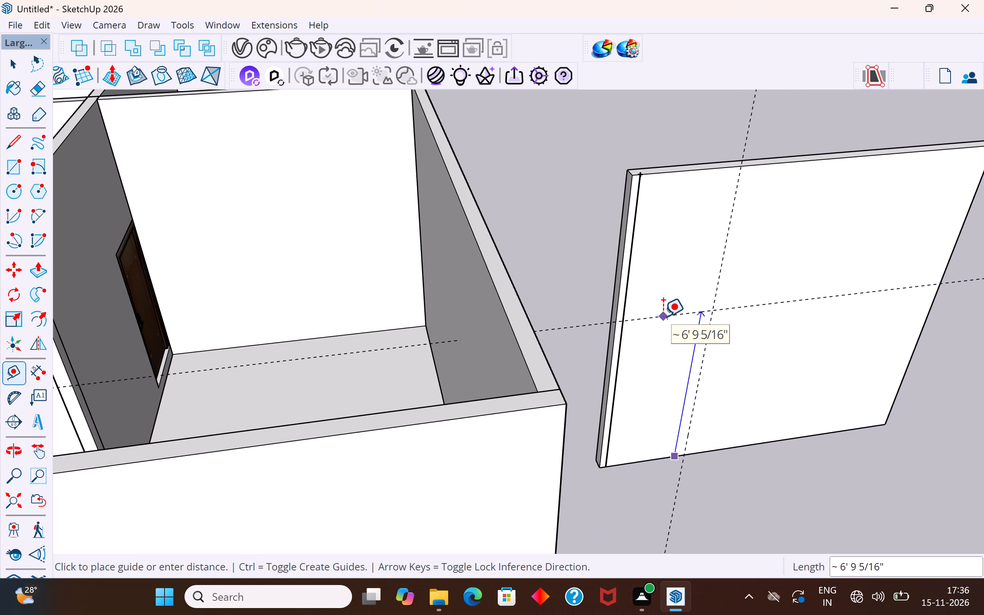
type("6'6\"")
key("Return")
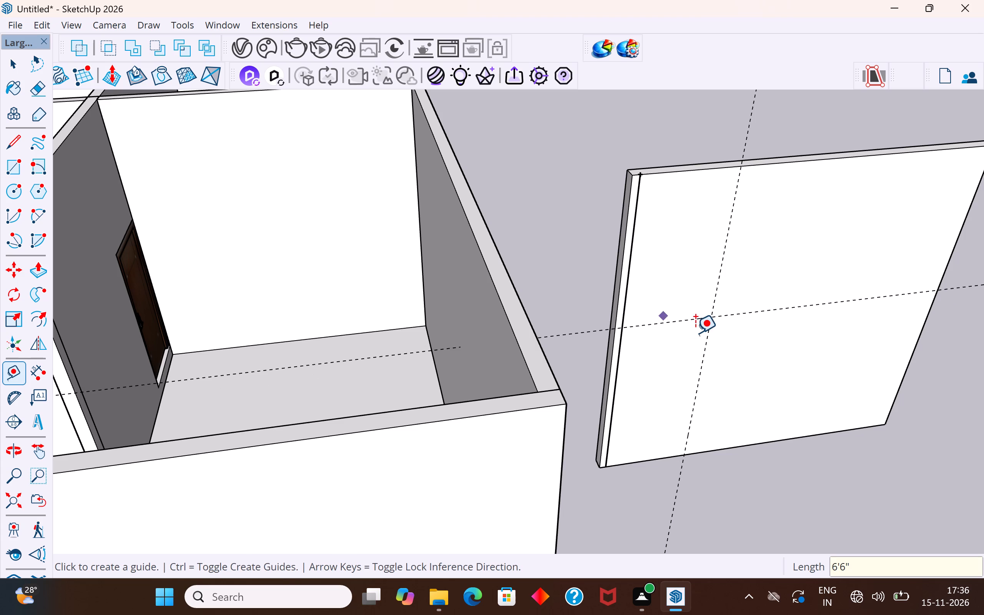
Inside the moved wall's group, draw a 6'6" by 3'3" doorway rectangle between the vertical line, the guides and the bottom edge.
scroll(695, 333, "up", 4)
middle_click_drag(669, 354, 768, 528)
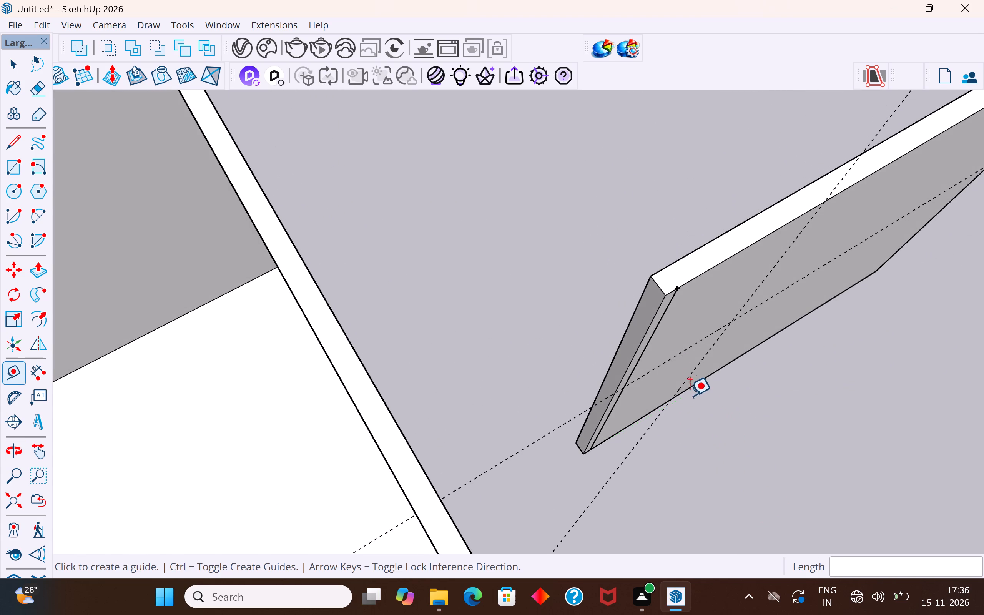
middle_click_drag(691, 391, 491, 301)
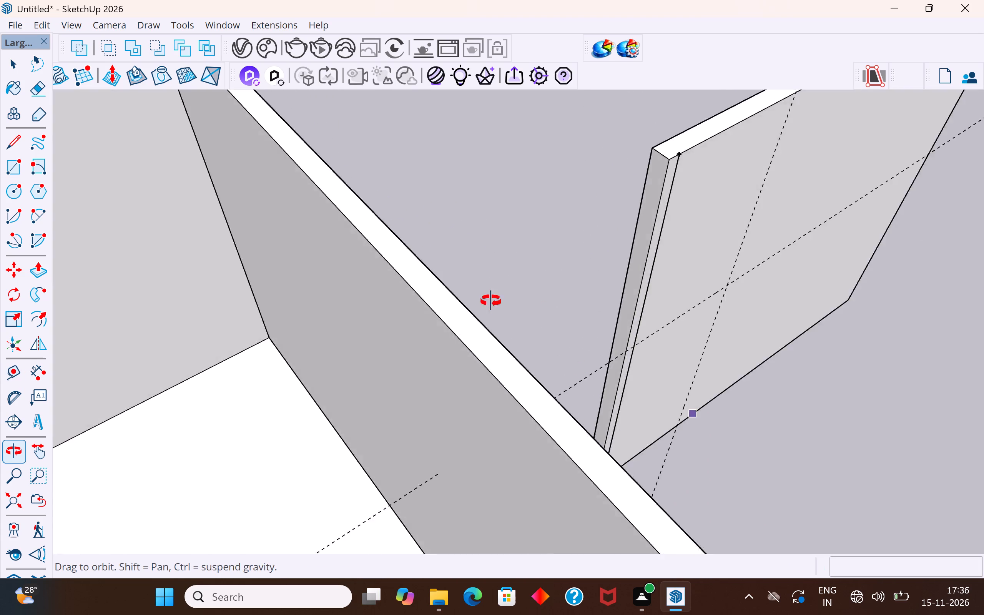
middle_click_drag(491, 301, 260, 256)
left_click(10, 57)
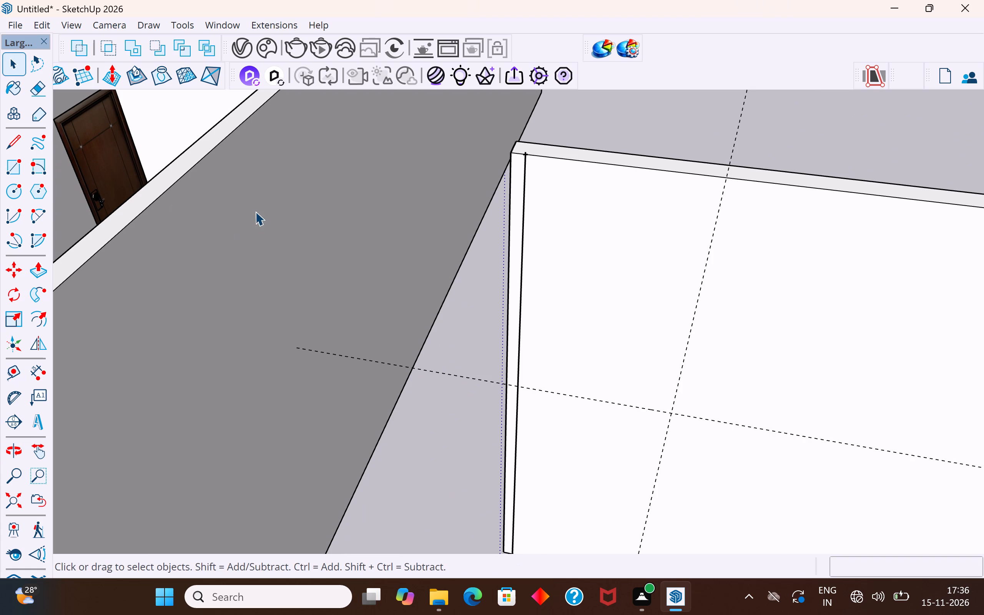
left_click(491, 329)
scroll(504, 239, "down", 8)
middle_click_drag(590, 351, 578, 376)
scroll(577, 375, "up", 2)
triple_click(520, 321)
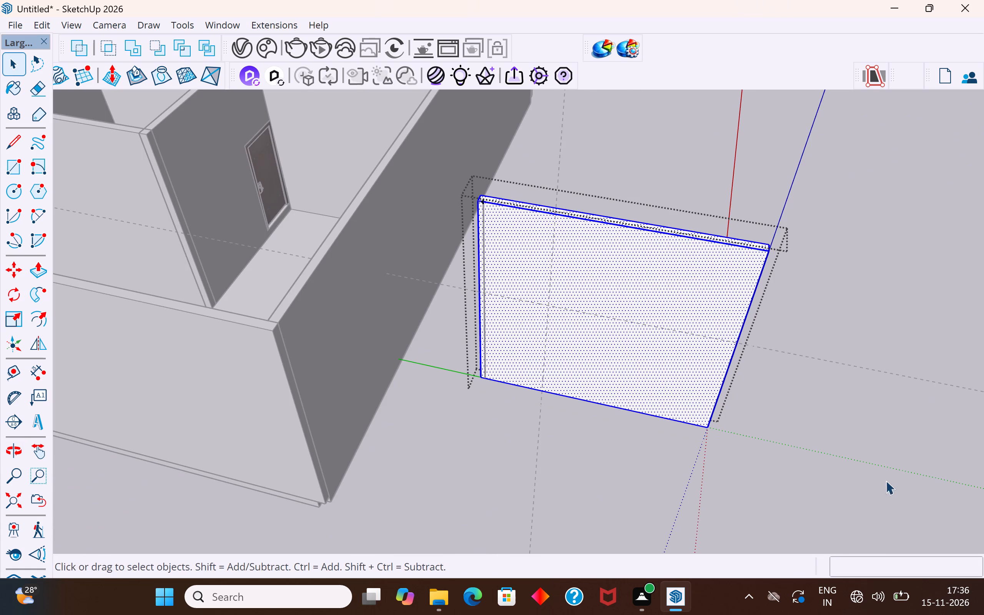
scroll(479, 303, "up", 4)
left_click(16, 171)
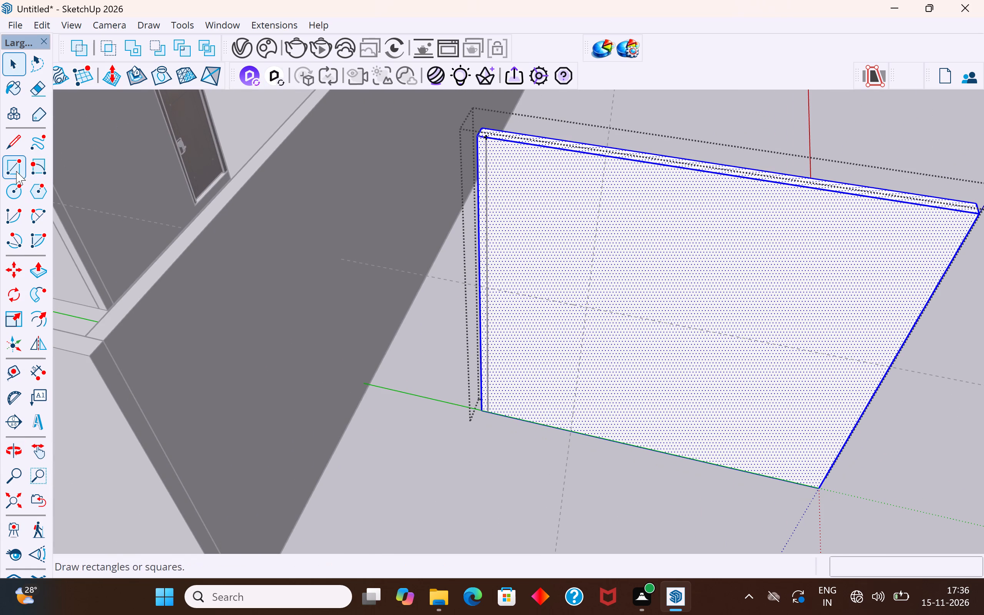
left_click(490, 290)
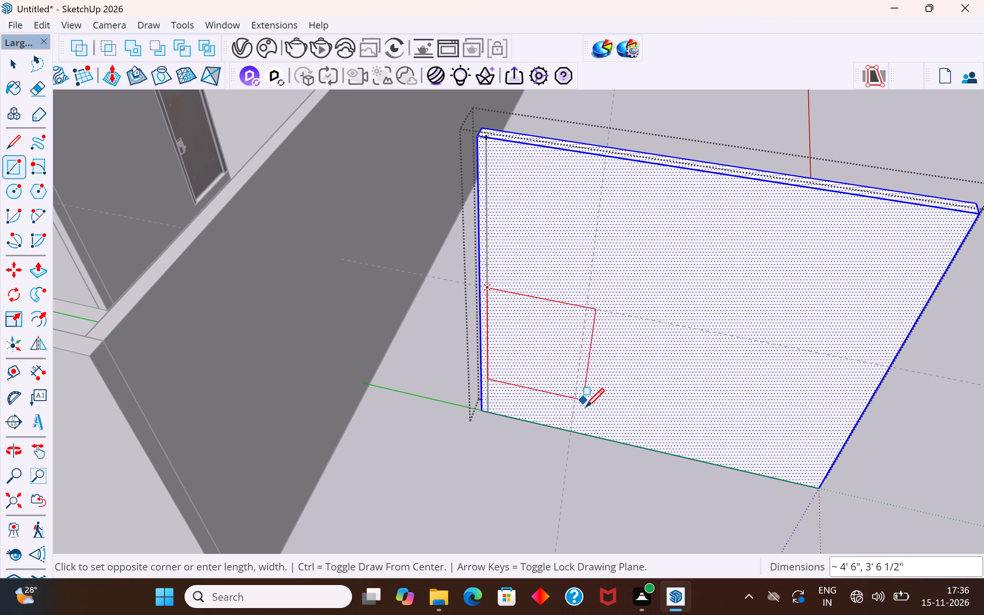
middle_click_drag(583, 426, 524, 125)
right_click_drag(534, 133, 523, 117)
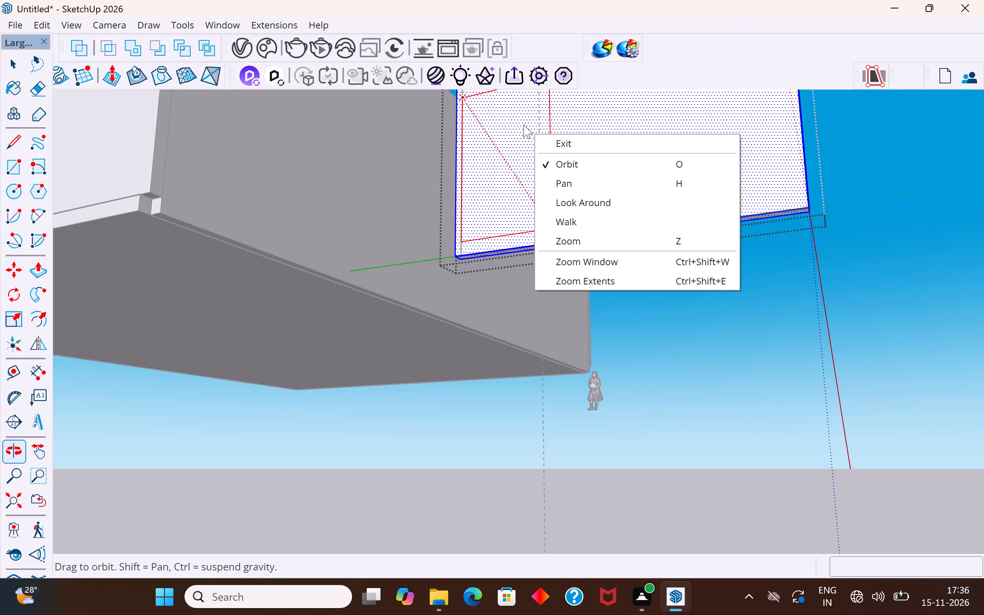
left_click(686, 324)
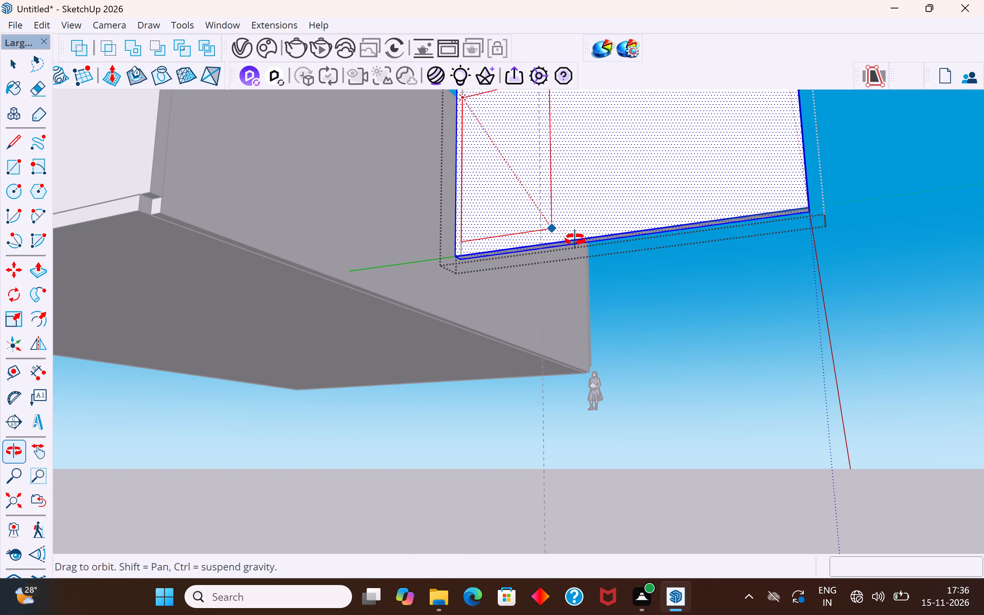
key("Escape")
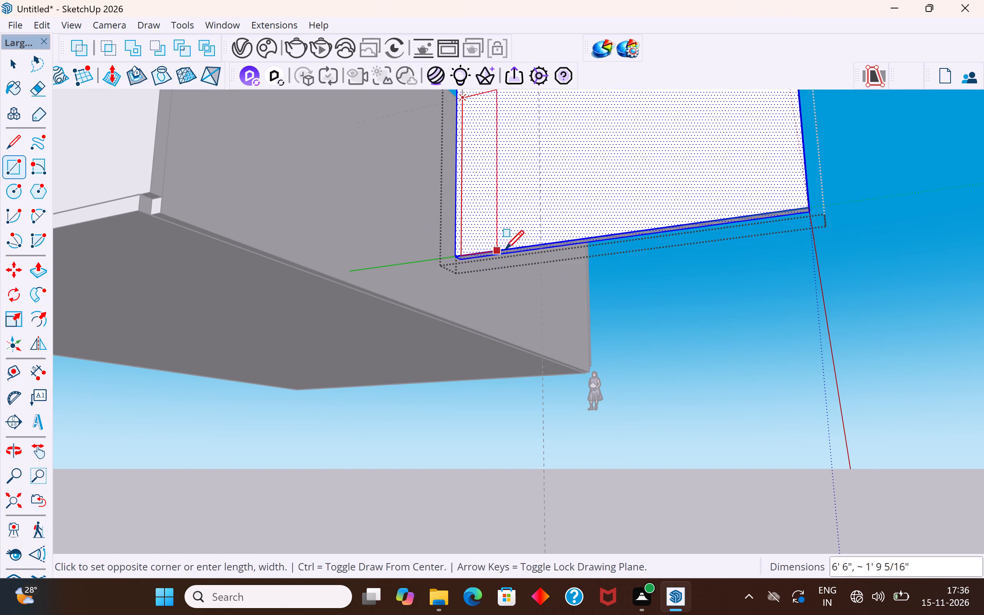
scroll(534, 251, "up", 10)
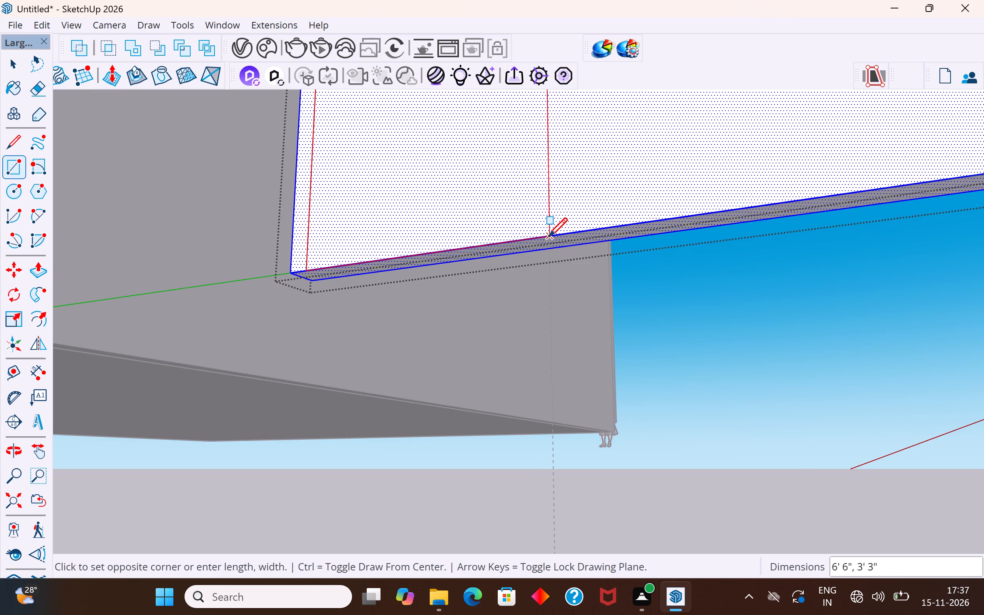
left_click(550, 238)
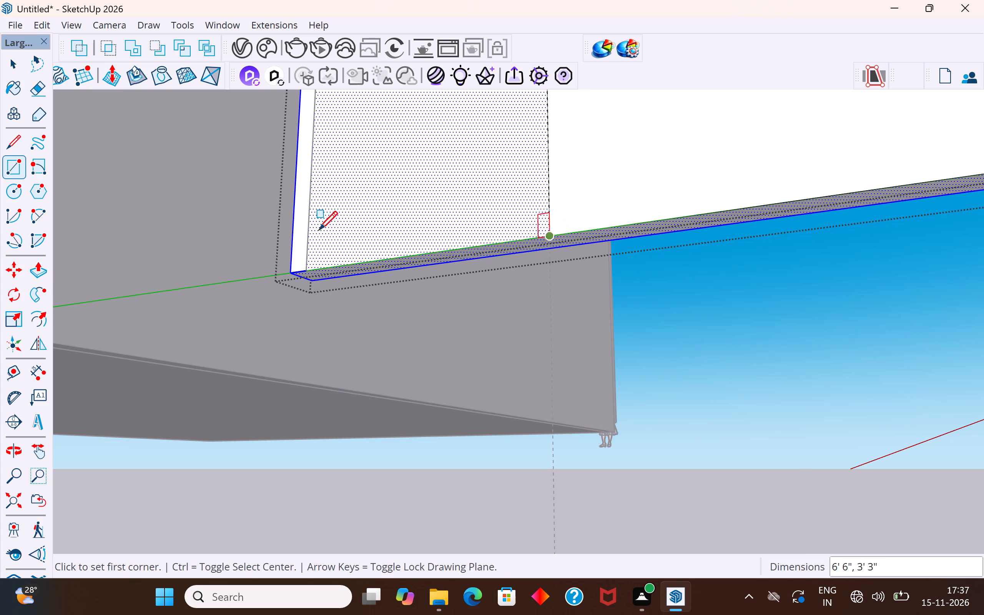
left_click(15, 68)
left_click(730, 357)
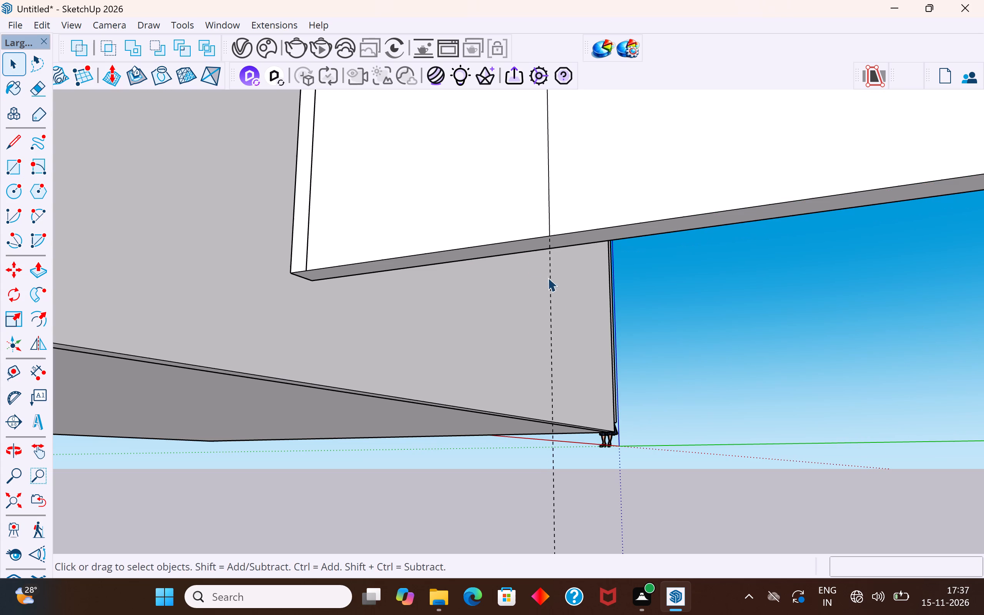
Reopen the moved wall's group and push the doorway rectangle 5" through the wall's full thickness to cut the opening.
left_click(472, 179)
scroll(549, 273, "down", 6)
double_click(522, 200)
left_click(537, 198)
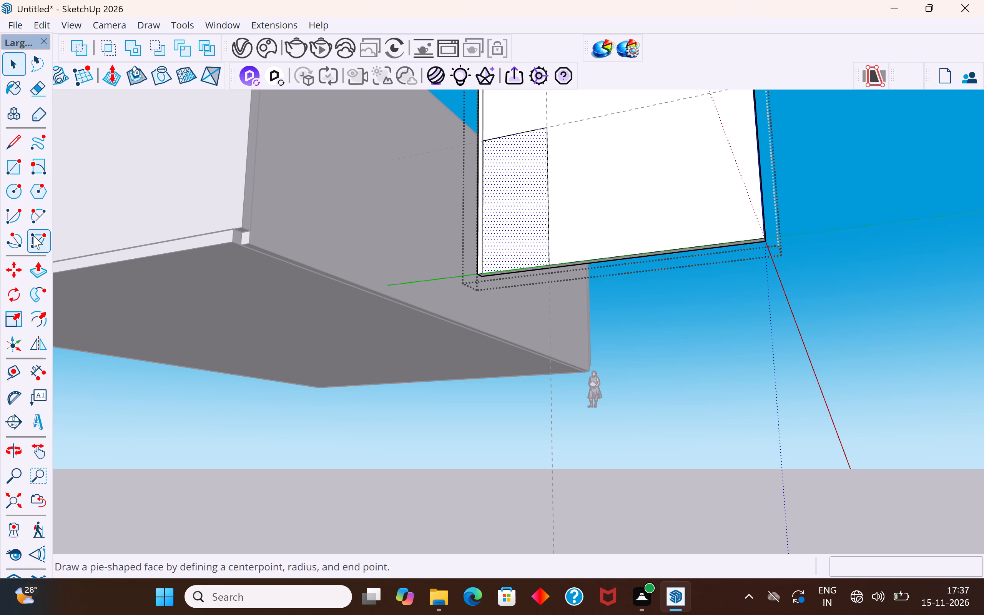
left_click(32, 273)
left_click(521, 249)
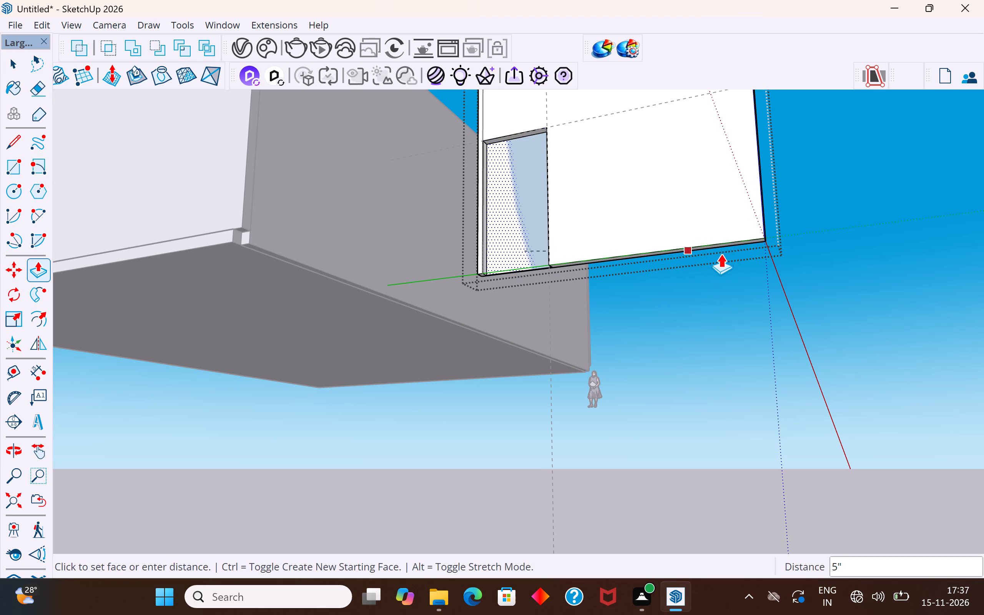
scroll(766, 241, "up", 10)
middle_click_drag(766, 241, 651, 212)
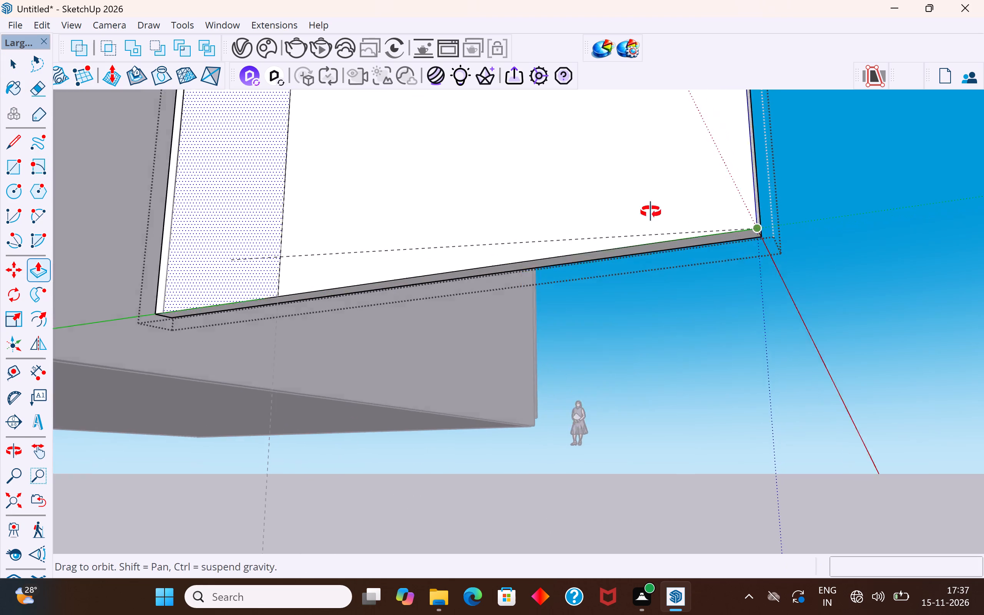
middle_click_drag(651, 212, 615, 238)
left_click(665, 197)
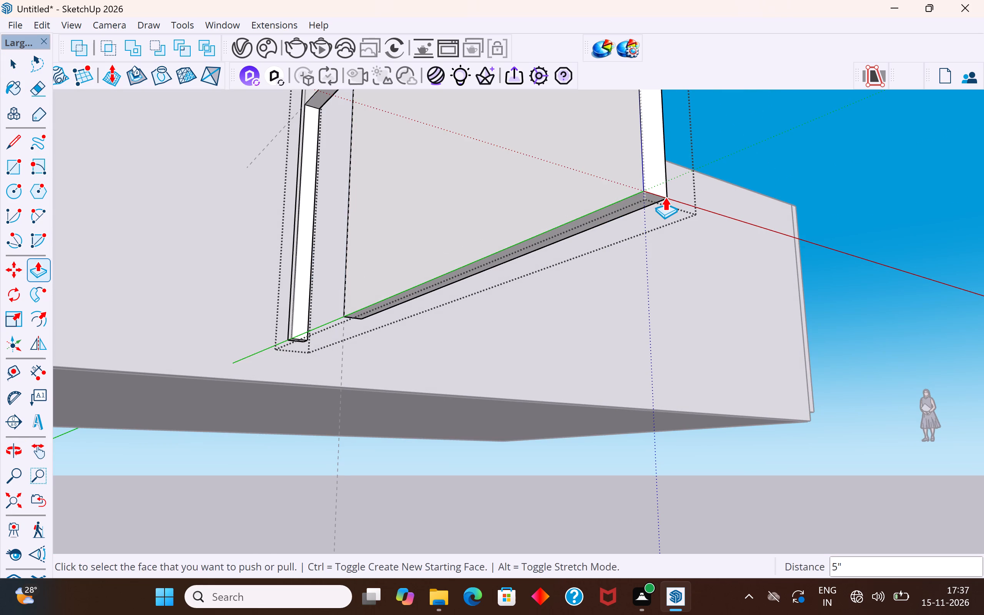
middle_click_drag(429, 301, 553, 358)
scroll(348, 156, "down", 5)
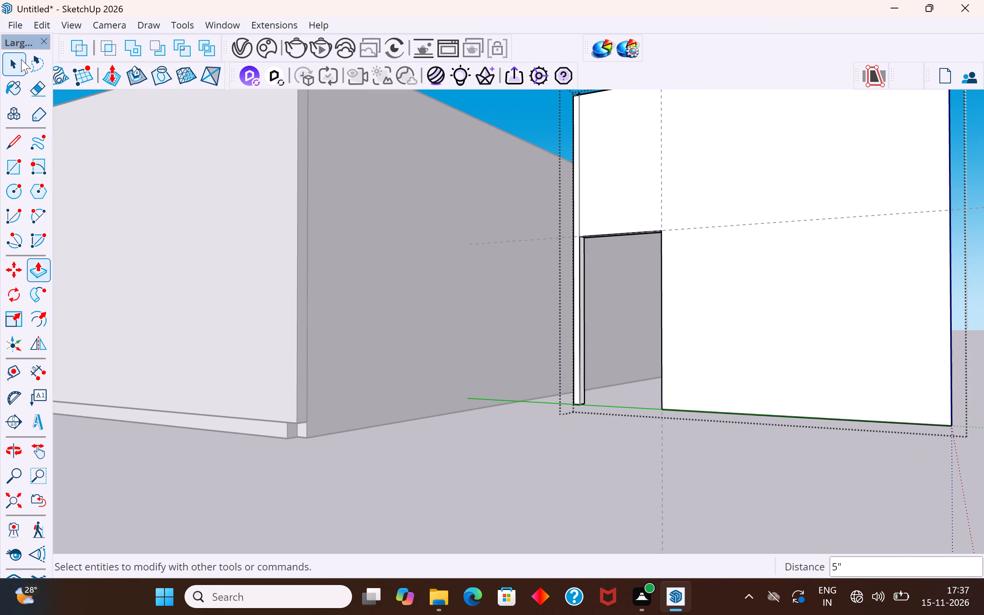
left_click(21, 59)
left_click(499, 474)
Delete all construction guides from the model.
scroll(502, 395, "down", 7)
middle_click_drag(536, 436, 737, 534)
scroll(677, 276, "down", 2)
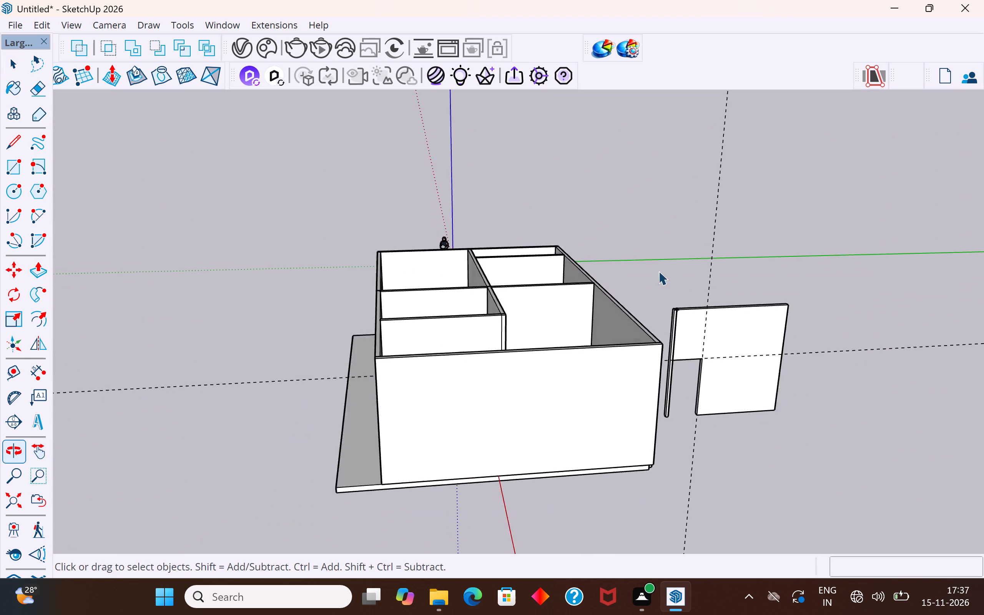
scroll(658, 271, "down", 4)
scroll(879, 402, "up", 4)
scroll(866, 360, "up", 4)
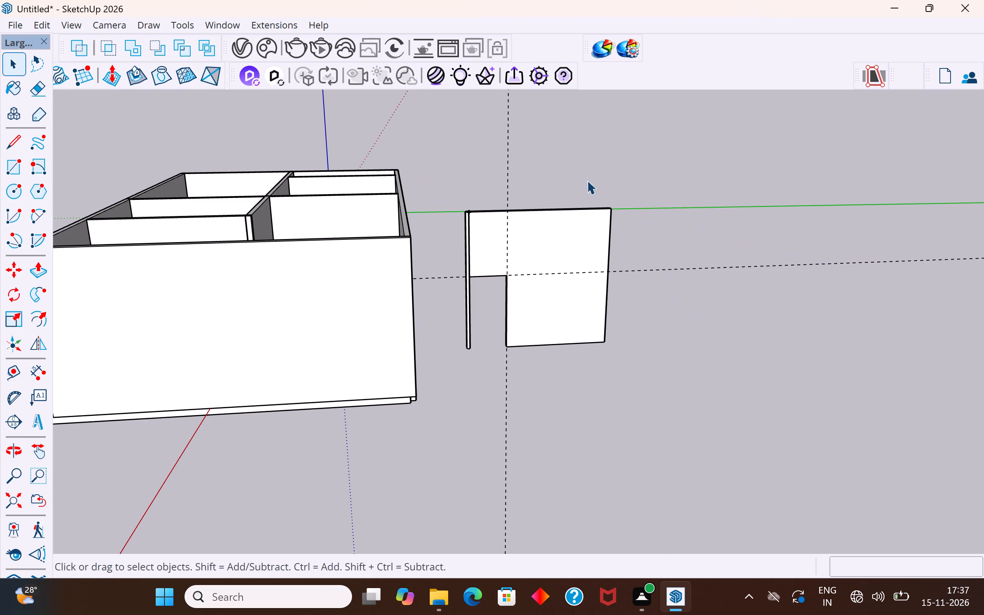
left_click(76, 21)
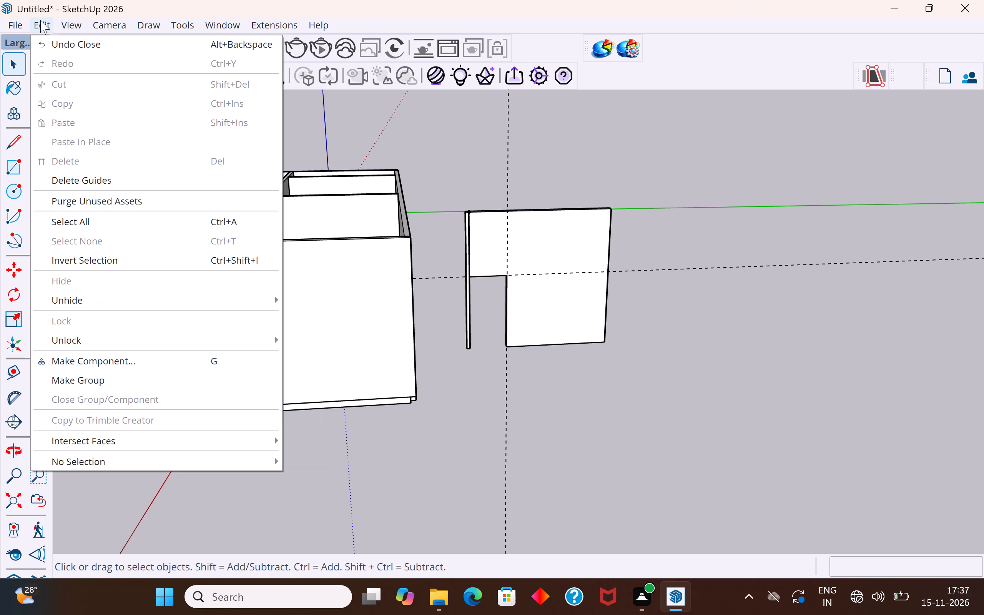
left_click(91, 299)
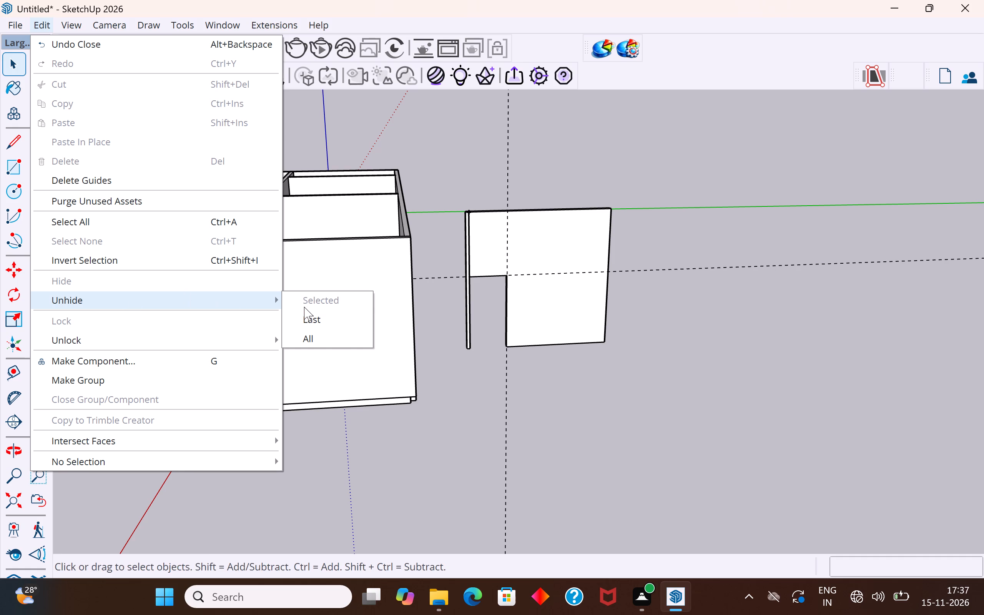
left_click(101, 176)
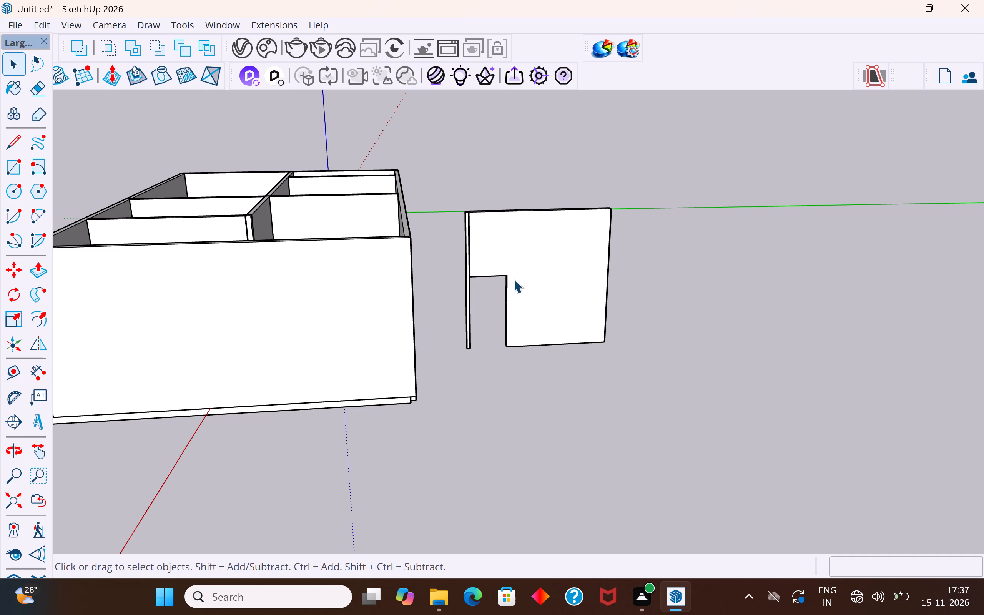
Move the wall with its doorway about 17'3 15/16" back into the building, snapping its top corner to the central partition's end.
left_click(514, 279)
middle_click_drag(609, 301, 537, 583)
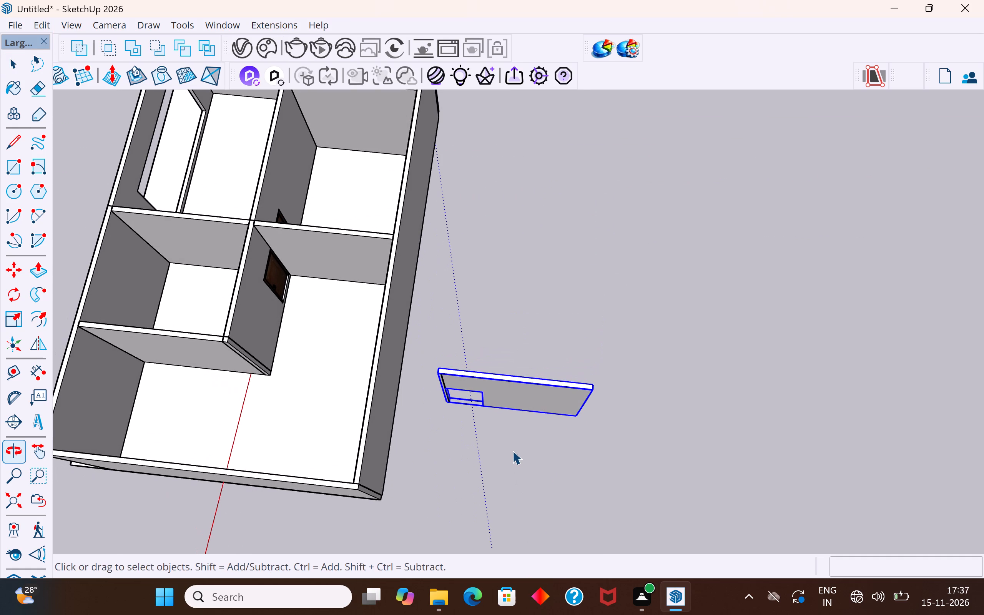
type("M")
key("space")
key("m")
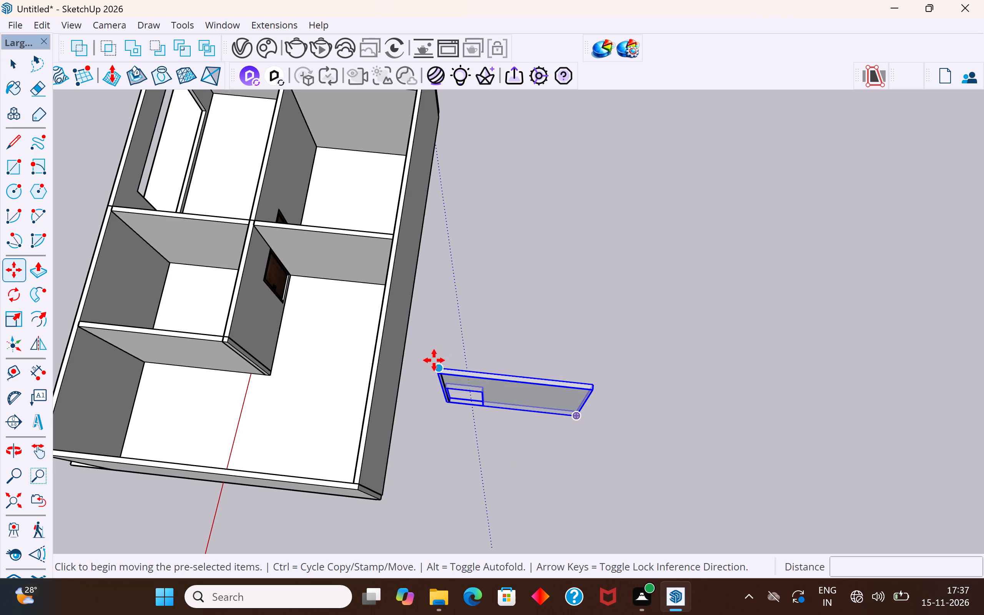
scroll(434, 361, "up", 5)
left_click(446, 375)
scroll(753, 356, "down", 4)
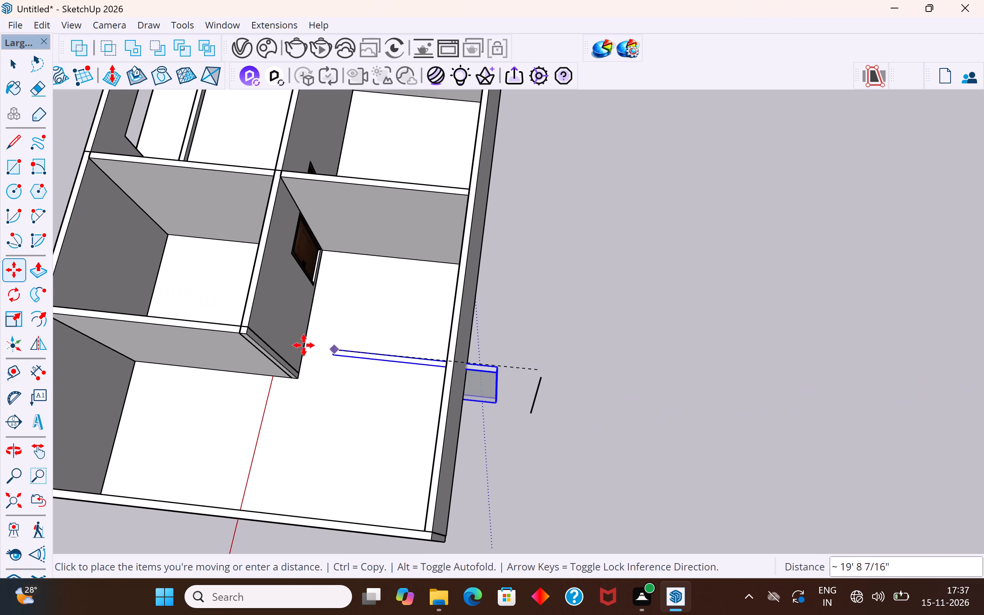
scroll(251, 328, "up", 4)
left_click(251, 328)
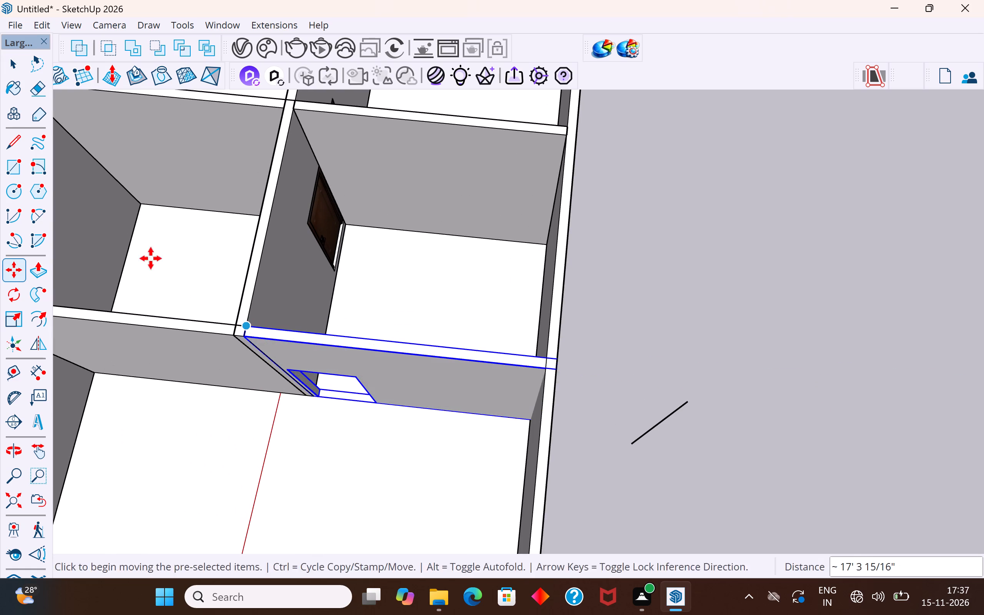
left_click(9, 69)
left_click(678, 332)
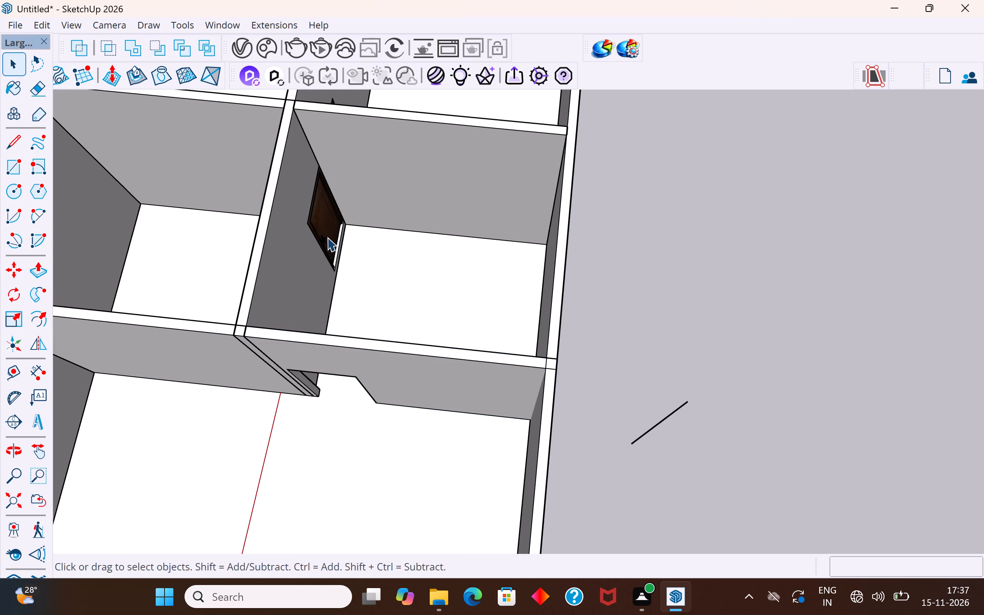
Examine the brown door in the central partition from both adjoining rooms, including its lower edge and the nearby wall corner.
left_click(327, 237)
middle_click_drag(374, 282, 319, 319)
scroll(344, 222, "up", 16)
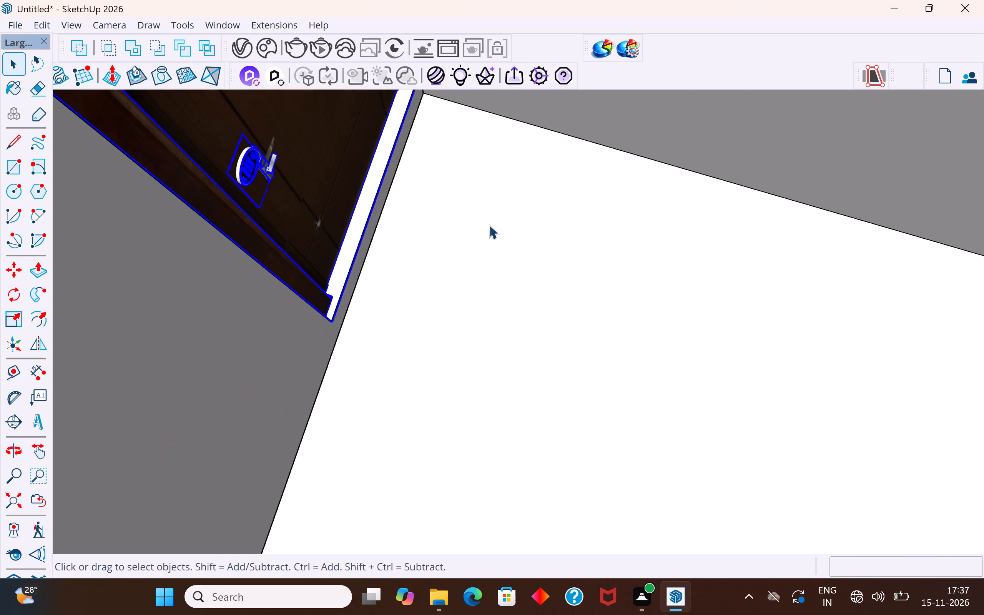
middle_click_drag(460, 218, 403, 53)
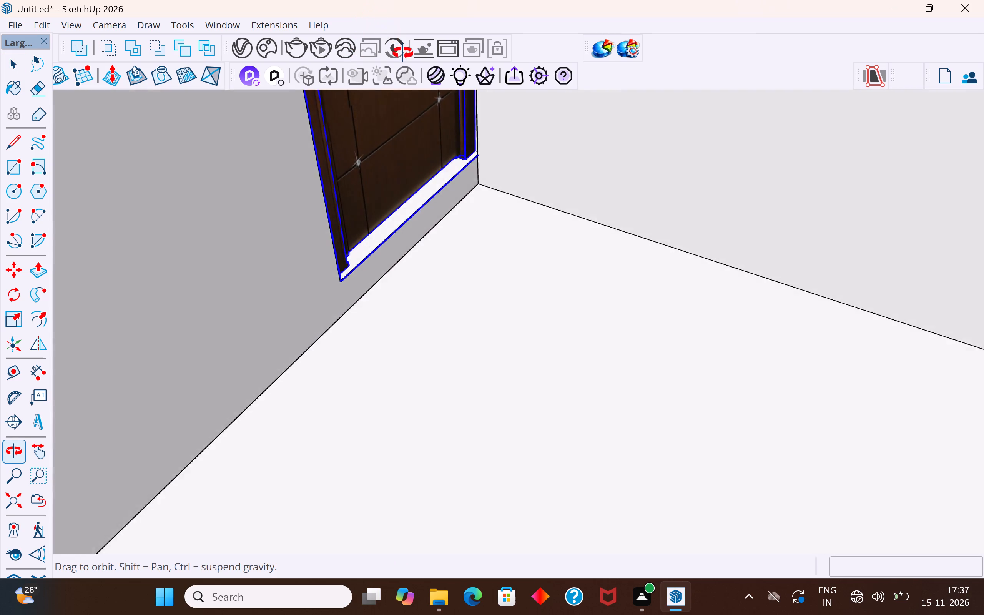
middle_click_drag(403, 53, 404, 57)
scroll(396, 264, "down", 12)
scroll(519, 352, "down", 20)
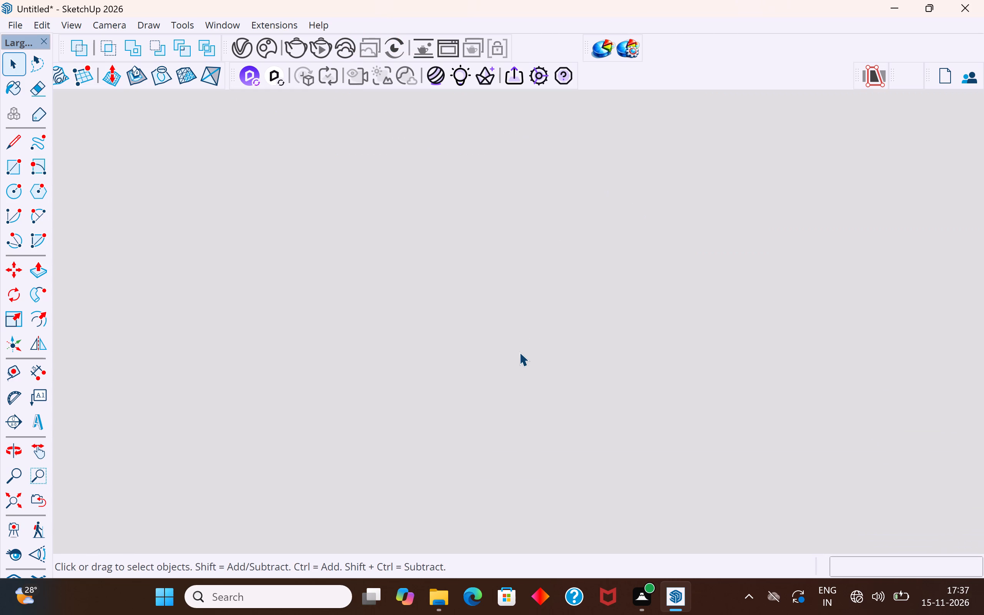
scroll(519, 352, "down", 15)
left_click(13, 510)
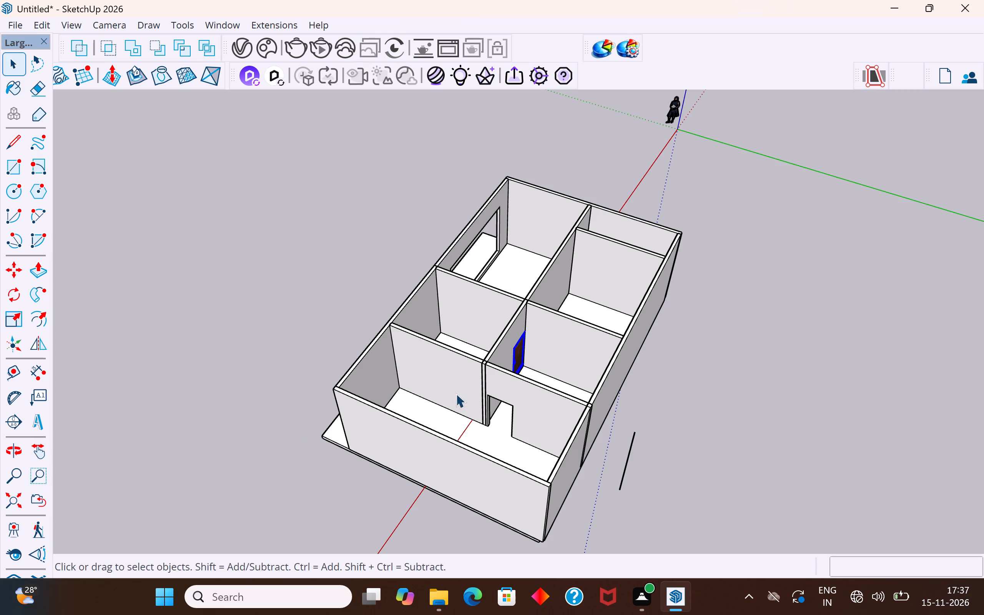
middle_click_drag(489, 381, 731, 349)
scroll(571, 337, "up", 4)
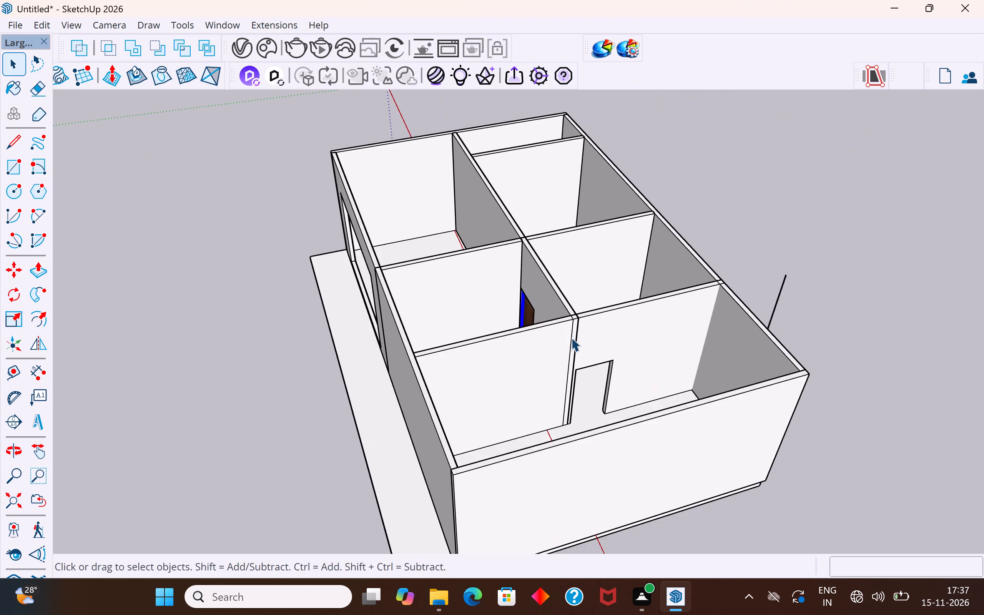
scroll(571, 337, "up", 1)
middle_click_drag(601, 353, 756, 465)
scroll(608, 378, "up", 3)
middle_click_drag(612, 369, 738, 284)
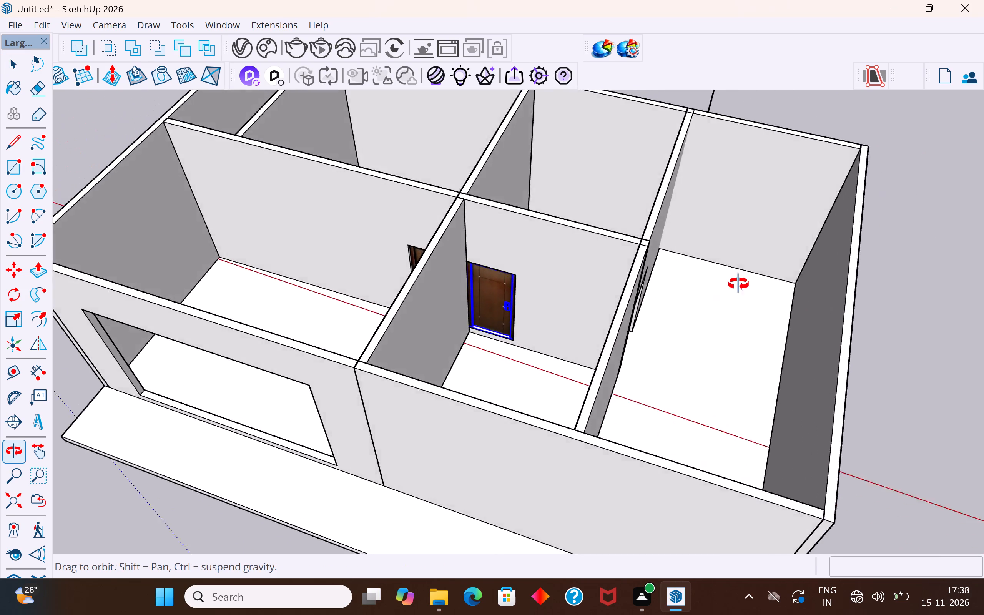
middle_click_drag(738, 284, 946, 115)
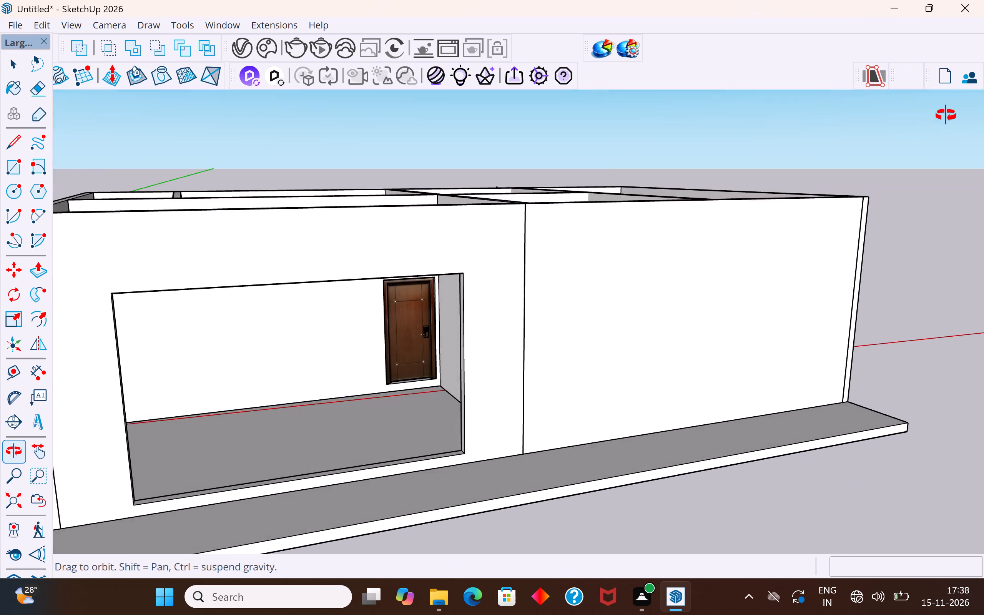
middle_click_drag(946, 115, 936, 89)
scroll(431, 367, "up", 6)
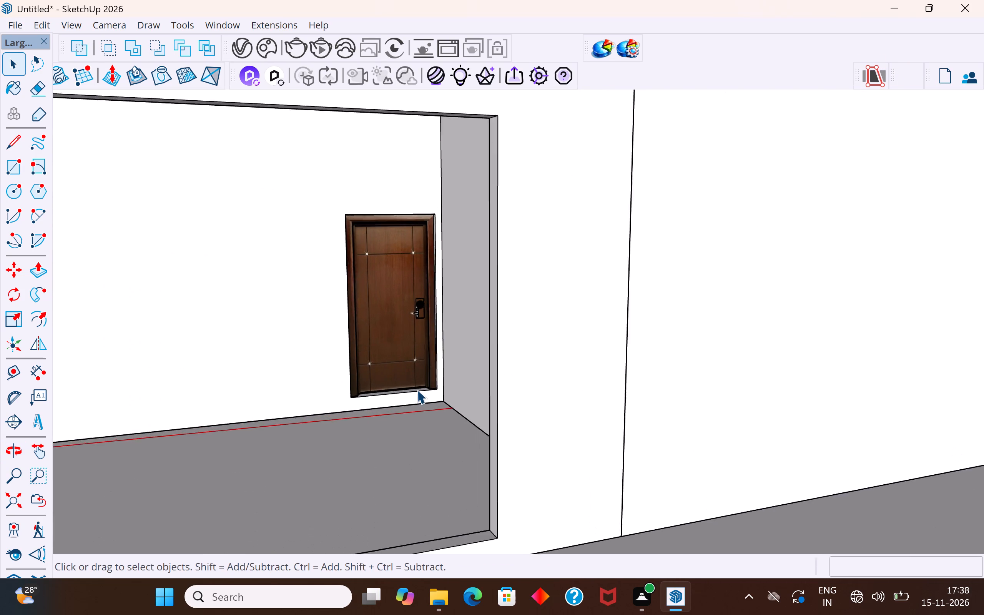
scroll(417, 390, "up", 5)
middle_click_drag(416, 391, 417, 396)
scroll(417, 396, "up", 1)
scroll(384, 445, "down", 13)
middle_click_drag(657, 430, 82, 605)
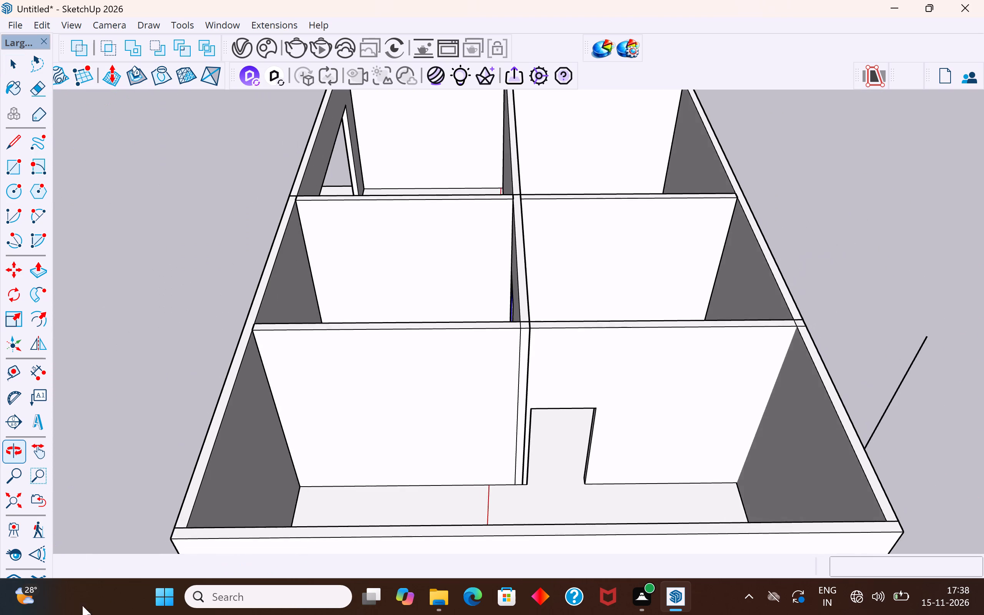
Delete the central partition segment that holds the brown door between the two middle rooms.
scroll(537, 522, "up", 3)
middle_click_drag(577, 450, 640, 540)
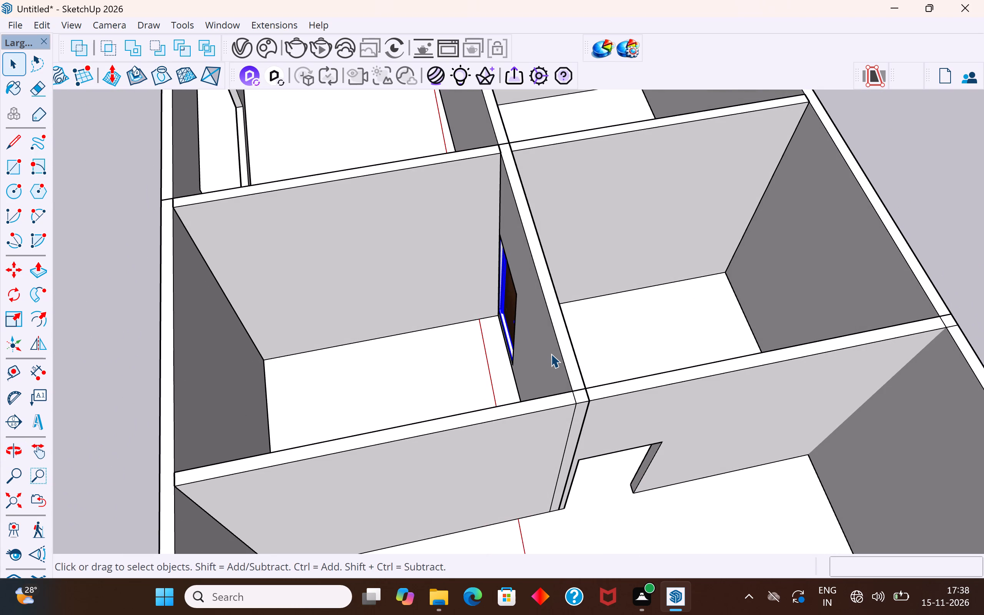
left_click(551, 354)
key("Delete")
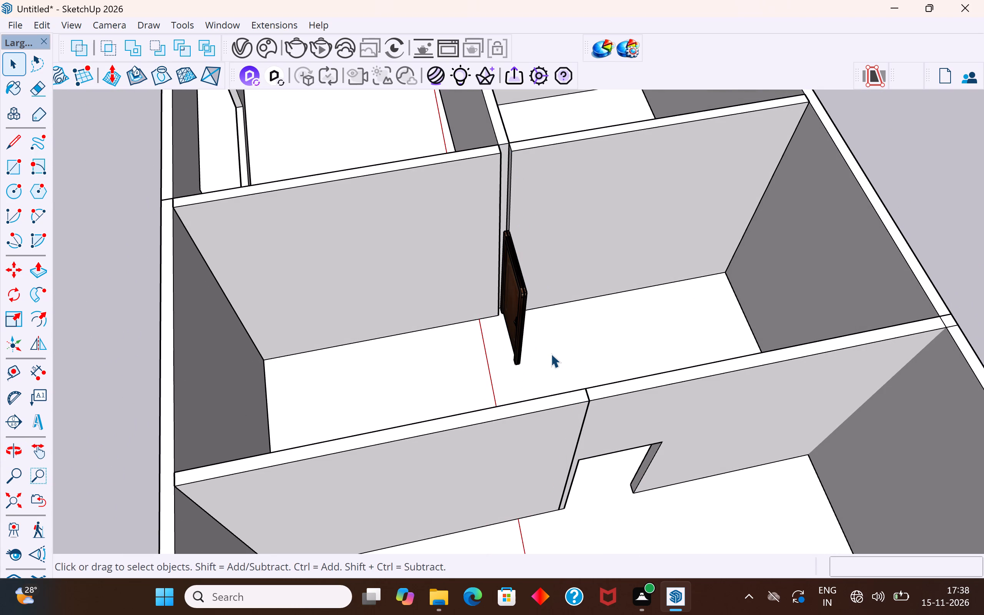
Copy the cross wall with the doorway about 12'5" from its outer top corner to the junction with the central partition line.
left_click(663, 391)
scroll(604, 407, "down", 2)
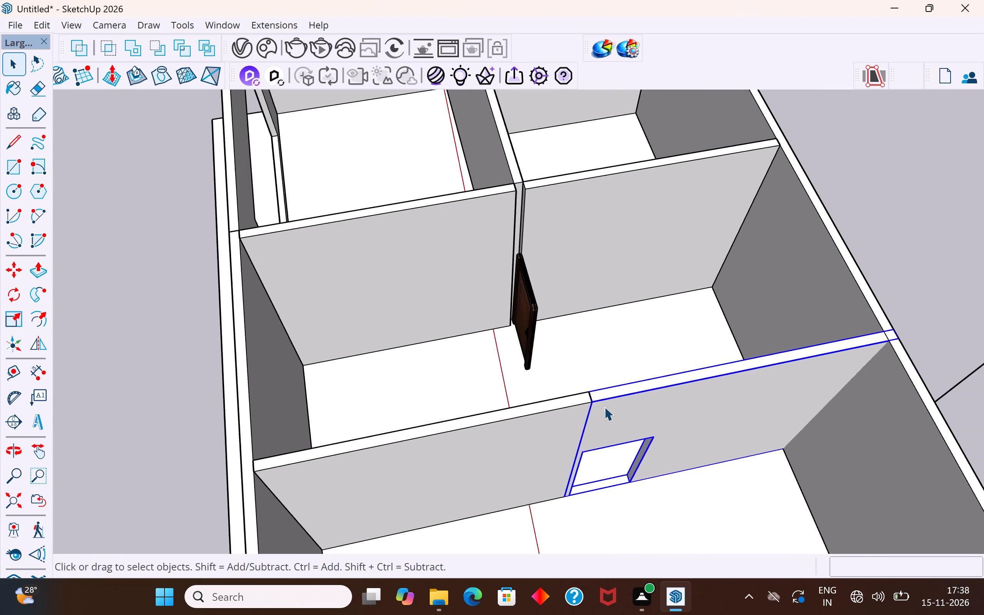
scroll(604, 407, "down", 1)
key("m")
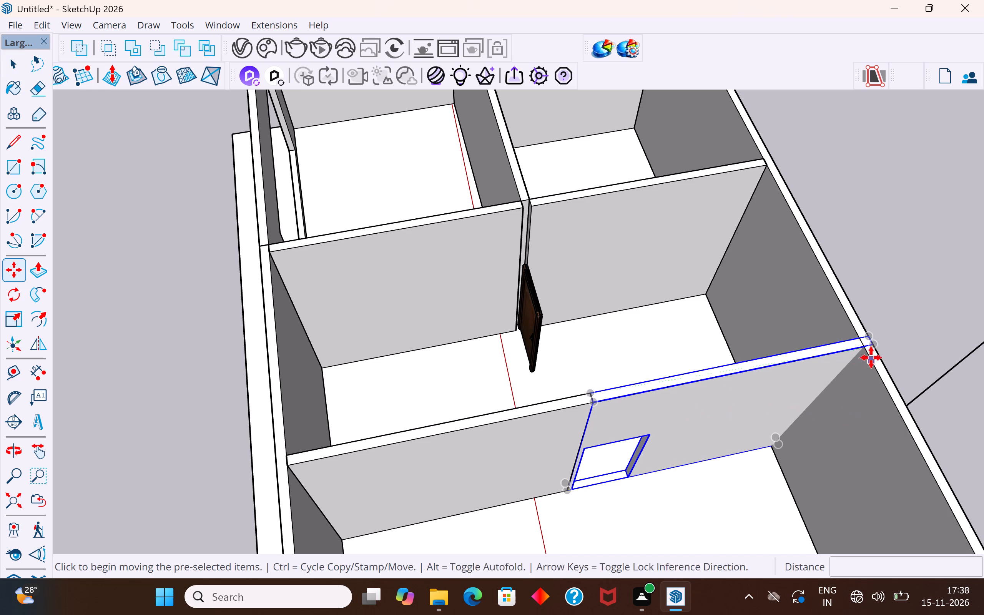
key("space")
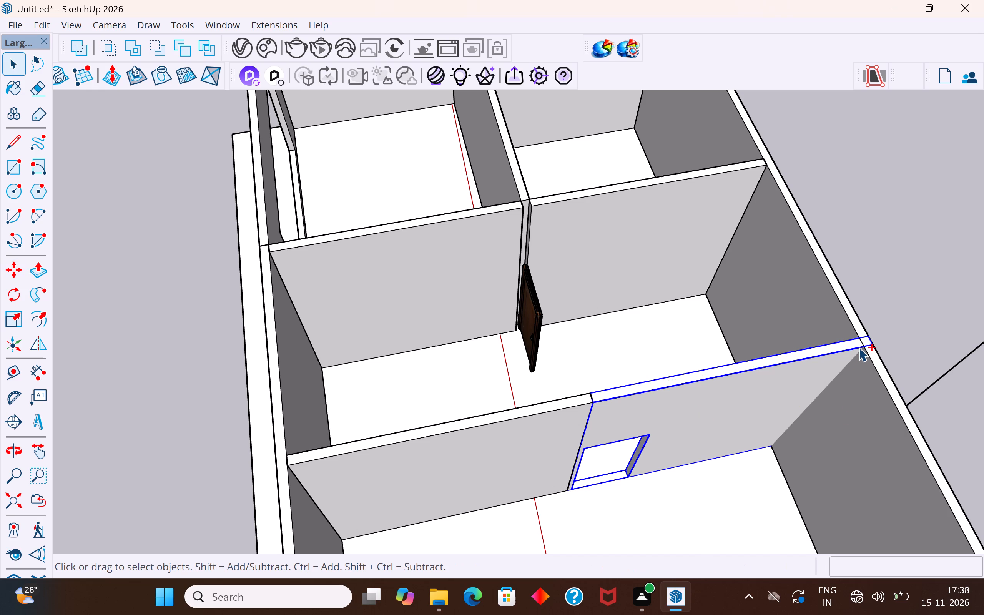
key("m")
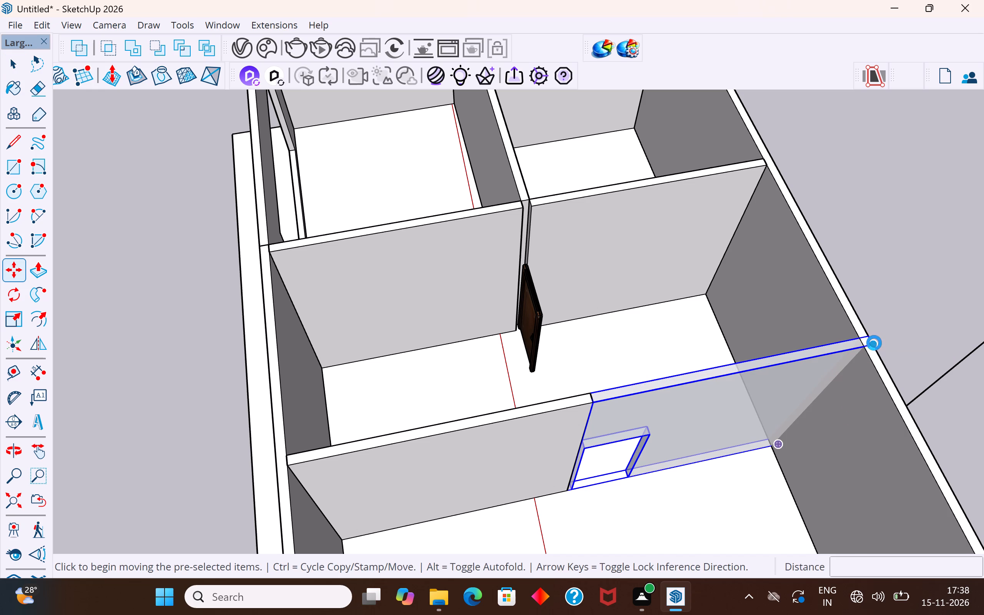
left_click(880, 347)
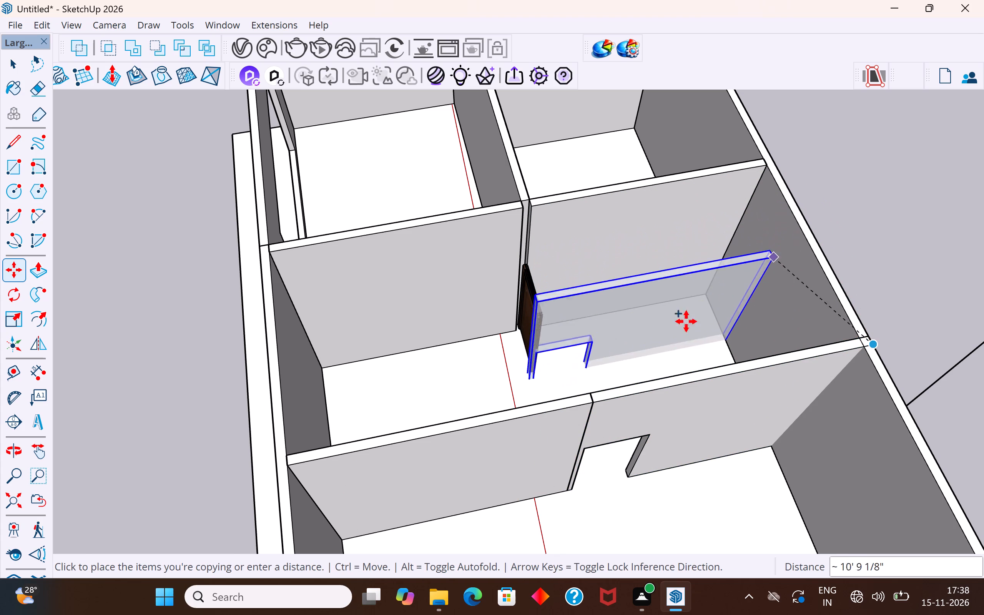
left_click(588, 396)
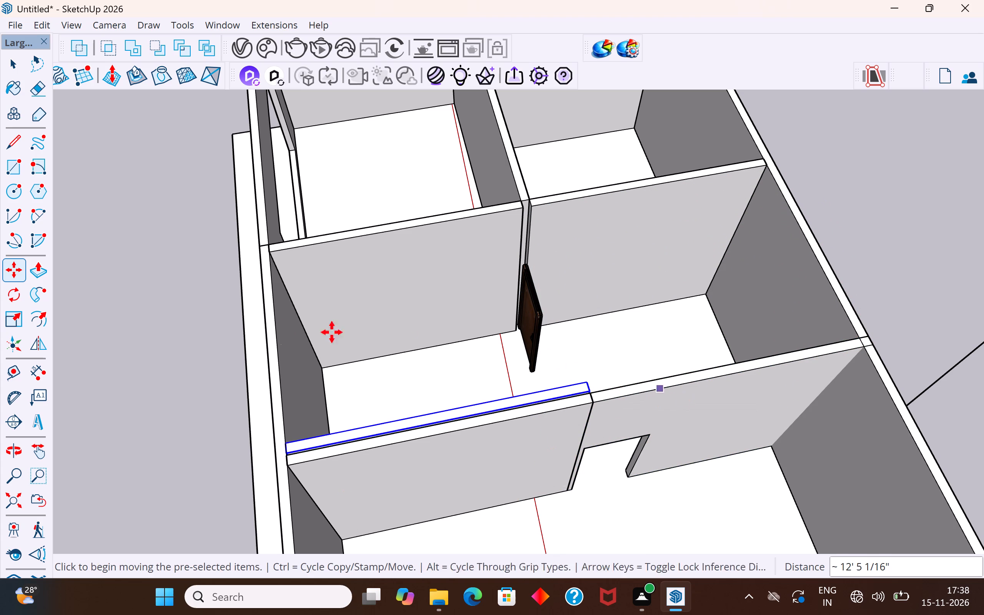
Rotate the copied doorway wall about 92.4° around its top corner at the junction, along the central partition line.
left_click(12, 298)
left_click(590, 402)
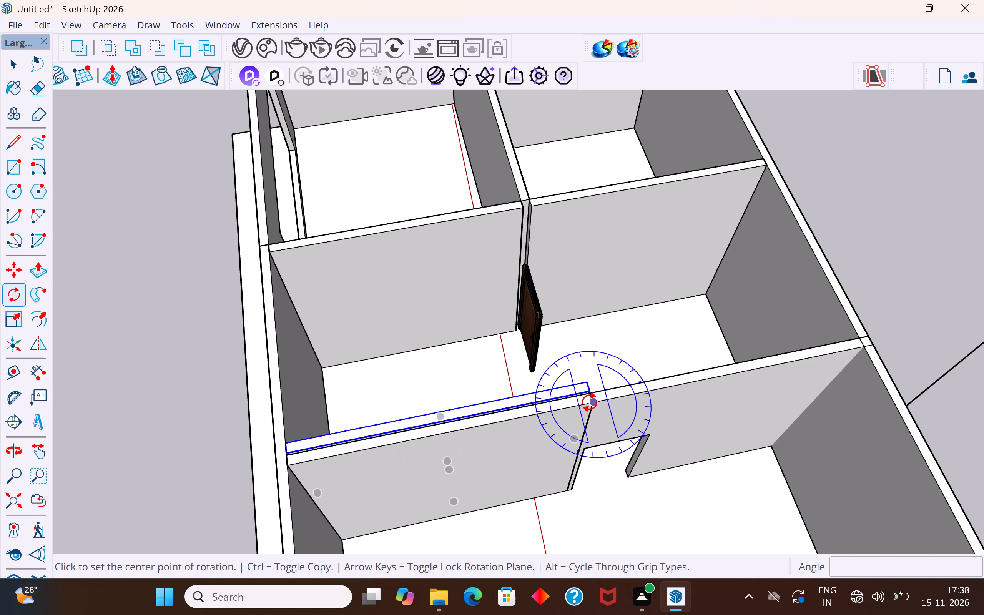
left_click(457, 430)
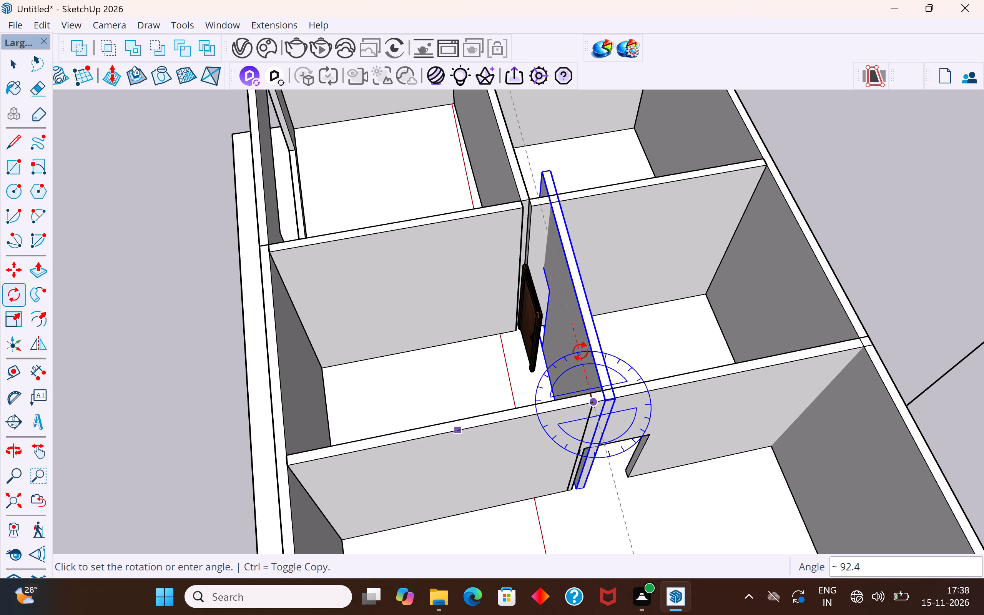
scroll(580, 354, "up", 6)
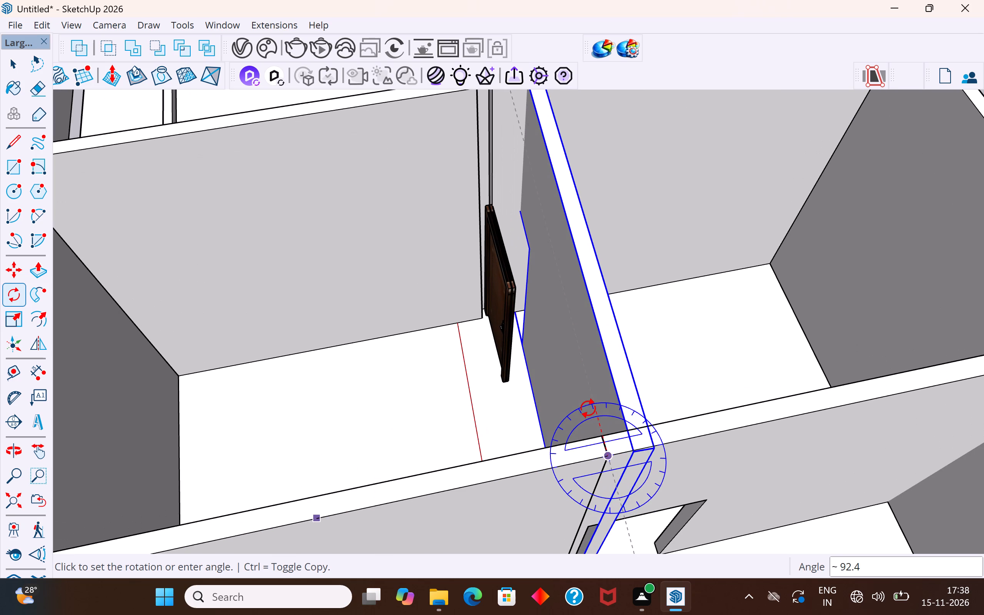
left_click(588, 408)
left_click(17, 64)
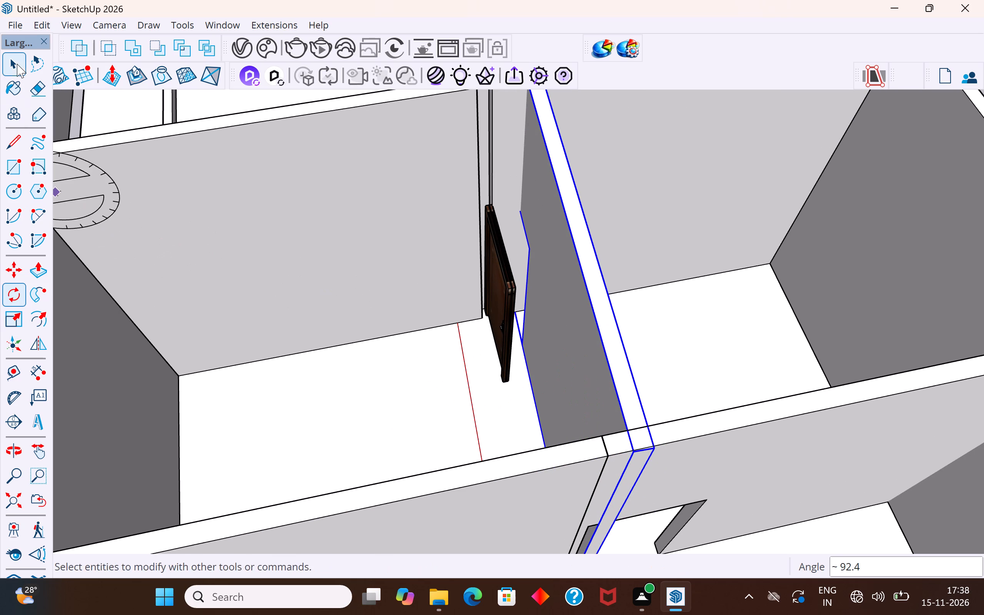
Move the rotated doorway wall by its bottom end corner, snapping it to the cross wall's bottom corner beside the doorway.
scroll(407, 286, "down", 11)
middle_click_drag(468, 334, 600, 268)
scroll(526, 359, "up", 6)
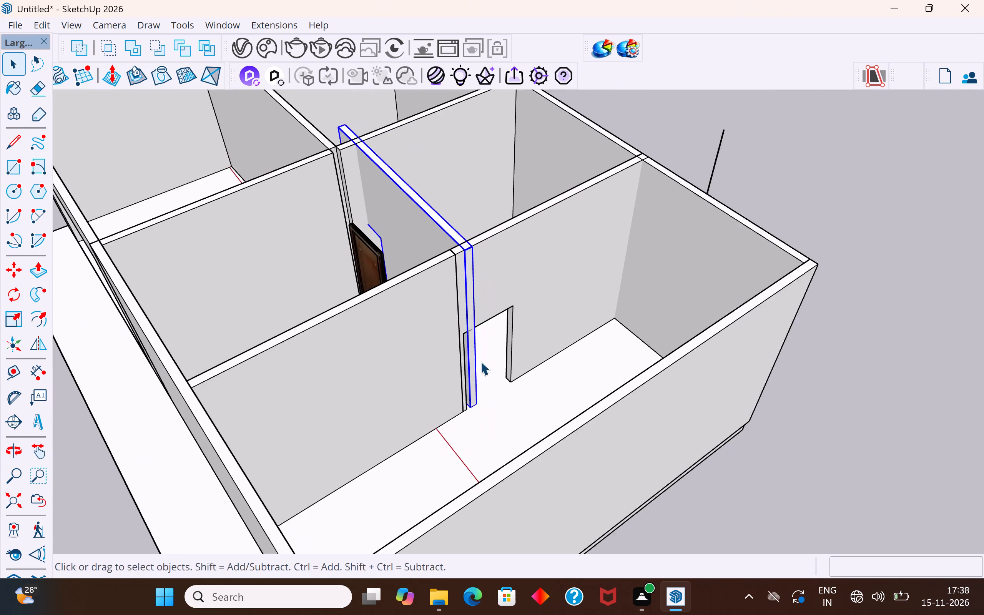
scroll(480, 361, "up", 3)
scroll(467, 417, "up", 10)
left_click(479, 432)
scroll(477, 461, "up", 1)
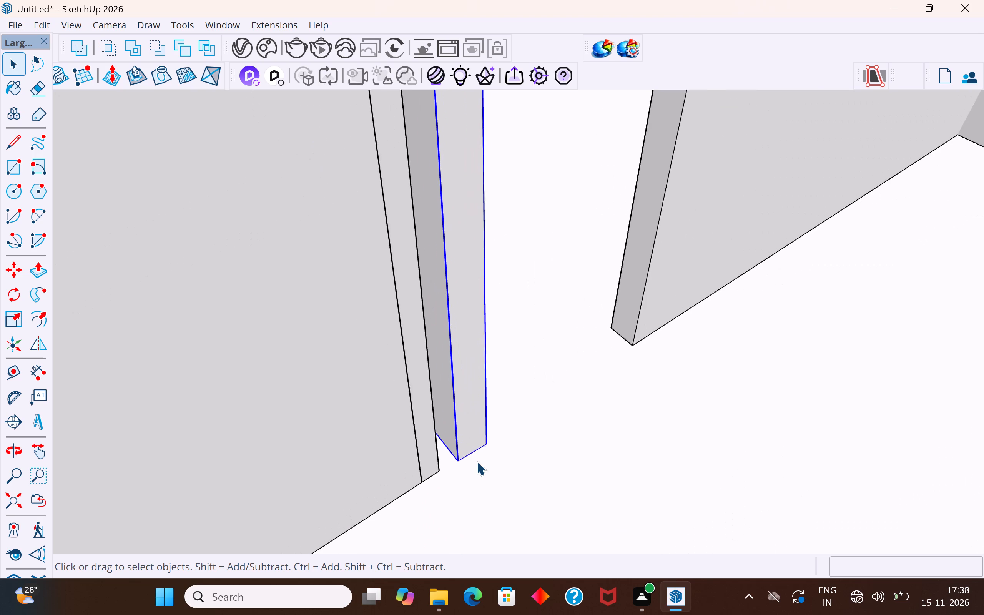
scroll(477, 461, "up", 8)
middle_click_drag(467, 441, 222, 382)
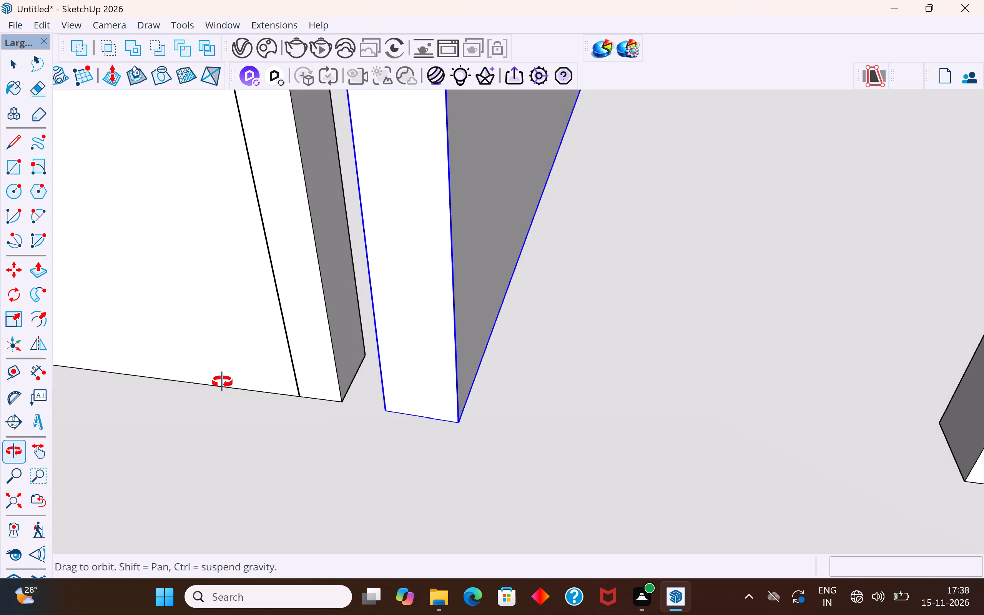
middle_click_drag(222, 382, 222, 378)
key("m")
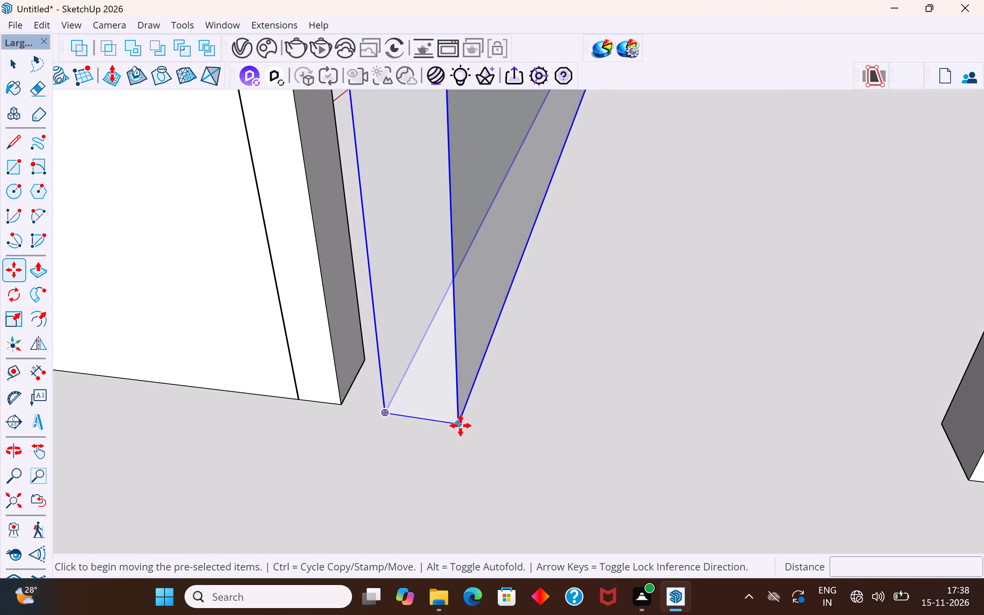
left_click(460, 426)
left_click(363, 360)
scroll(635, 437, "down", 20)
scroll(584, 432, "down", 6)
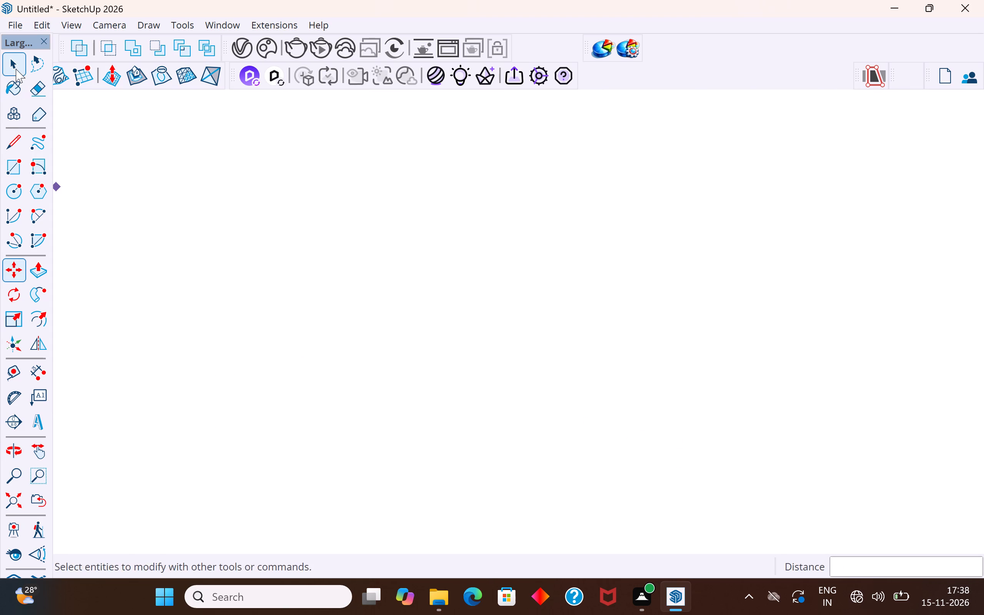
left_click(16, 69)
left_click(580, 370)
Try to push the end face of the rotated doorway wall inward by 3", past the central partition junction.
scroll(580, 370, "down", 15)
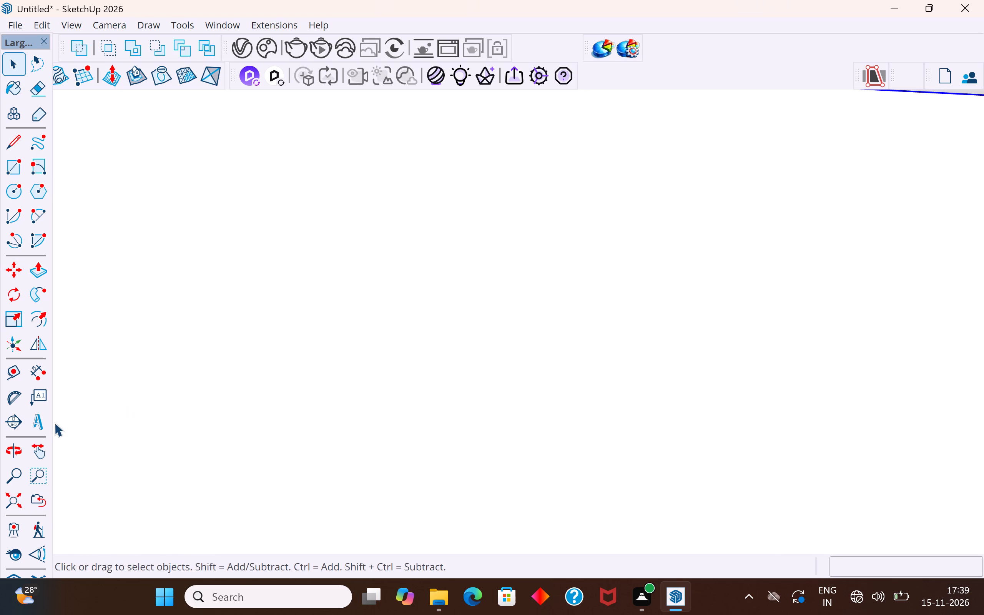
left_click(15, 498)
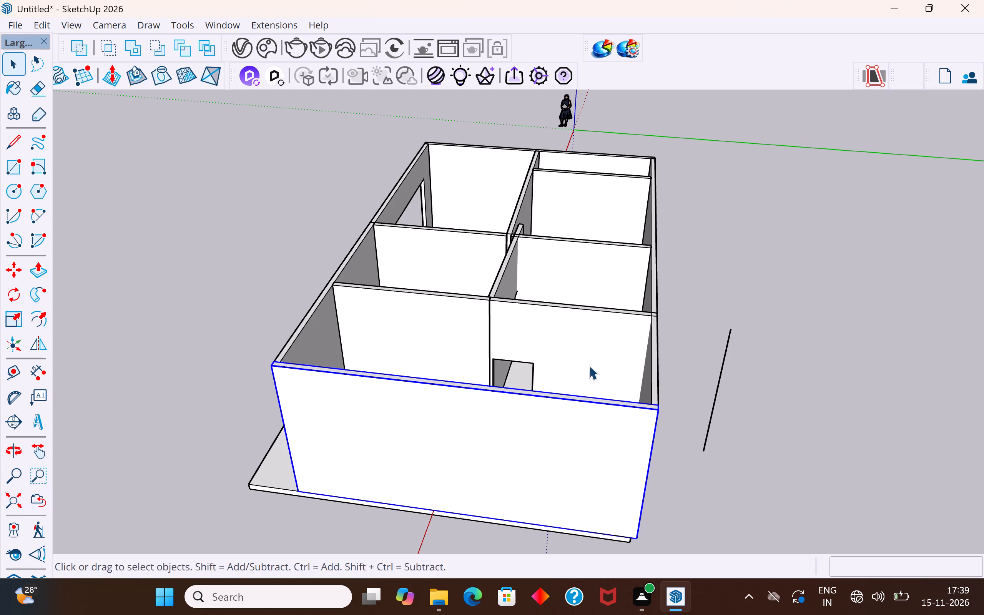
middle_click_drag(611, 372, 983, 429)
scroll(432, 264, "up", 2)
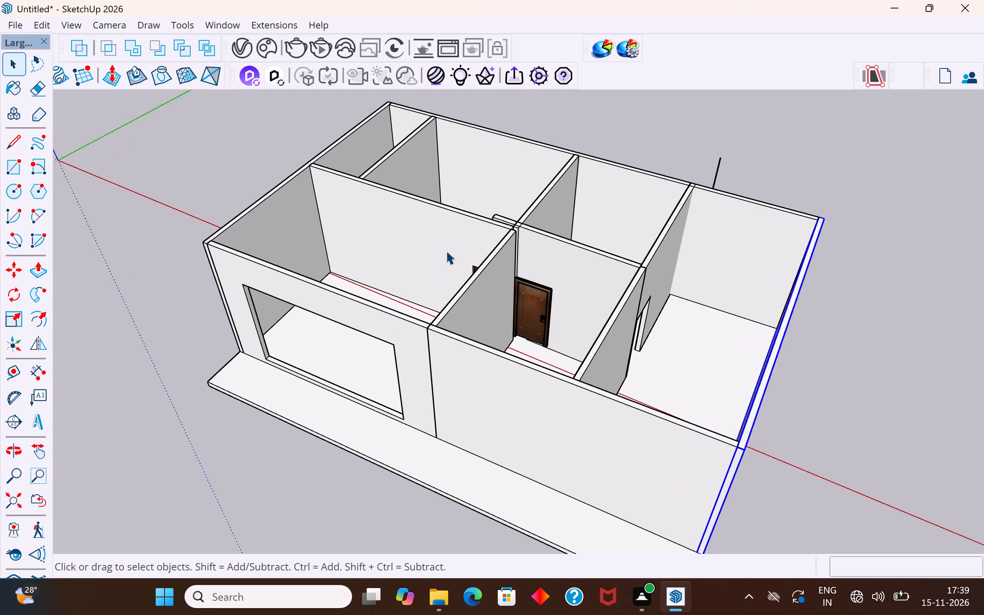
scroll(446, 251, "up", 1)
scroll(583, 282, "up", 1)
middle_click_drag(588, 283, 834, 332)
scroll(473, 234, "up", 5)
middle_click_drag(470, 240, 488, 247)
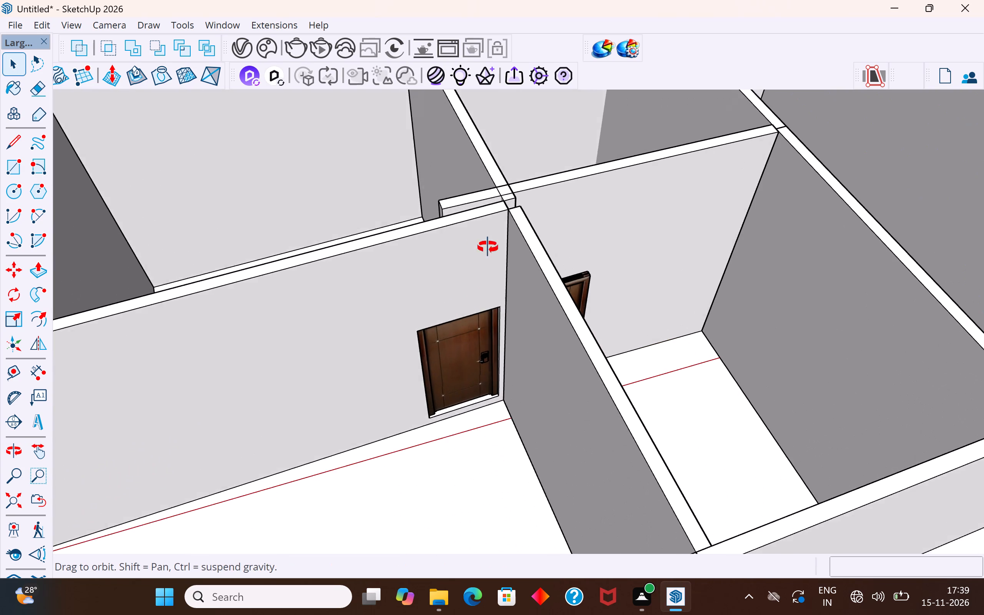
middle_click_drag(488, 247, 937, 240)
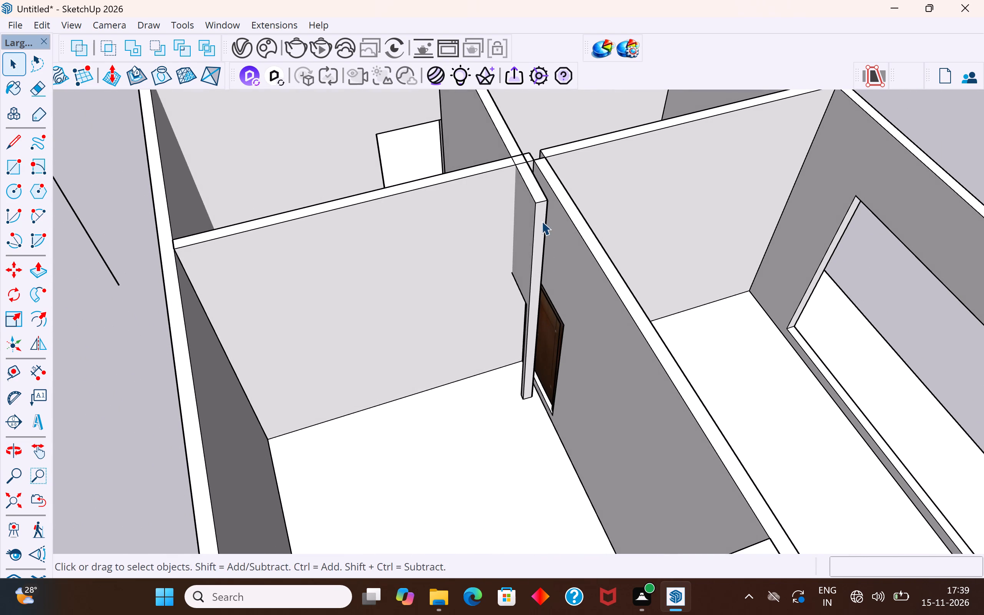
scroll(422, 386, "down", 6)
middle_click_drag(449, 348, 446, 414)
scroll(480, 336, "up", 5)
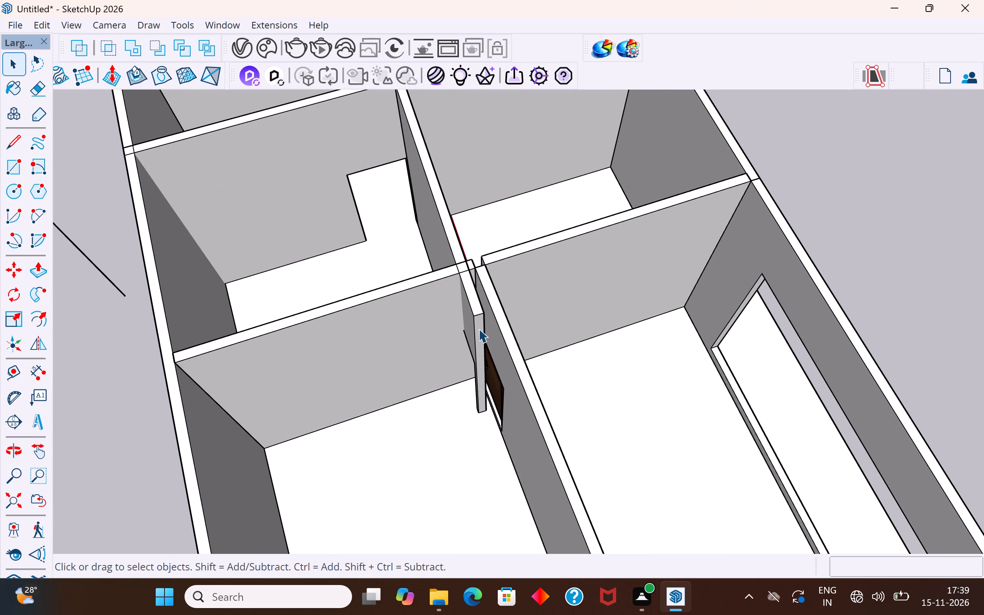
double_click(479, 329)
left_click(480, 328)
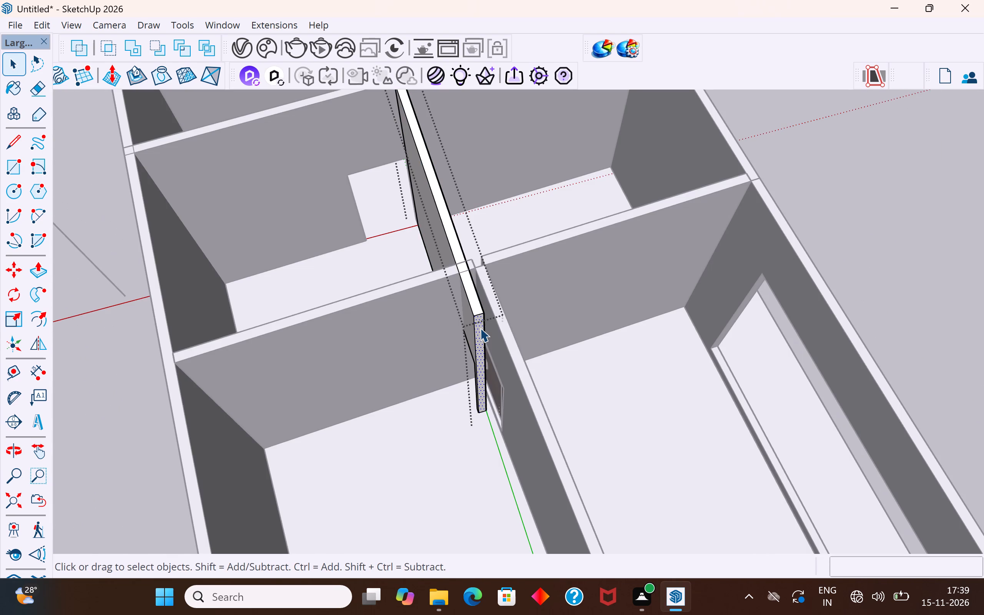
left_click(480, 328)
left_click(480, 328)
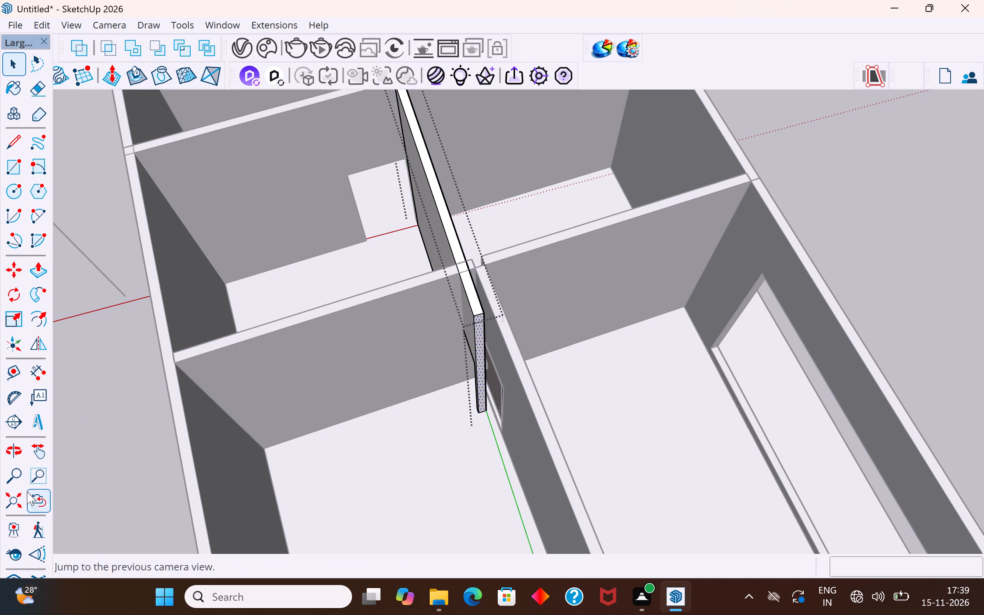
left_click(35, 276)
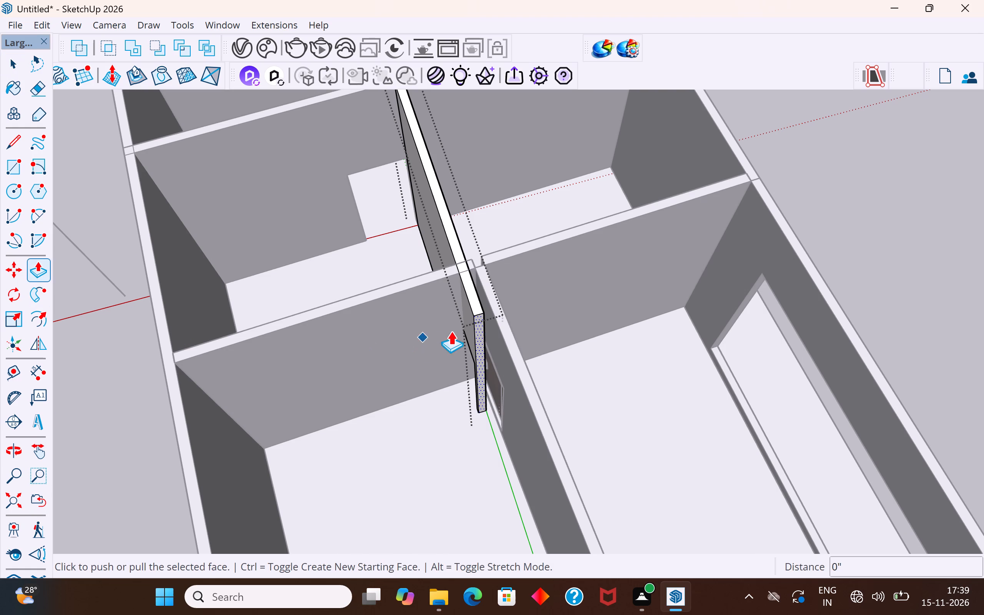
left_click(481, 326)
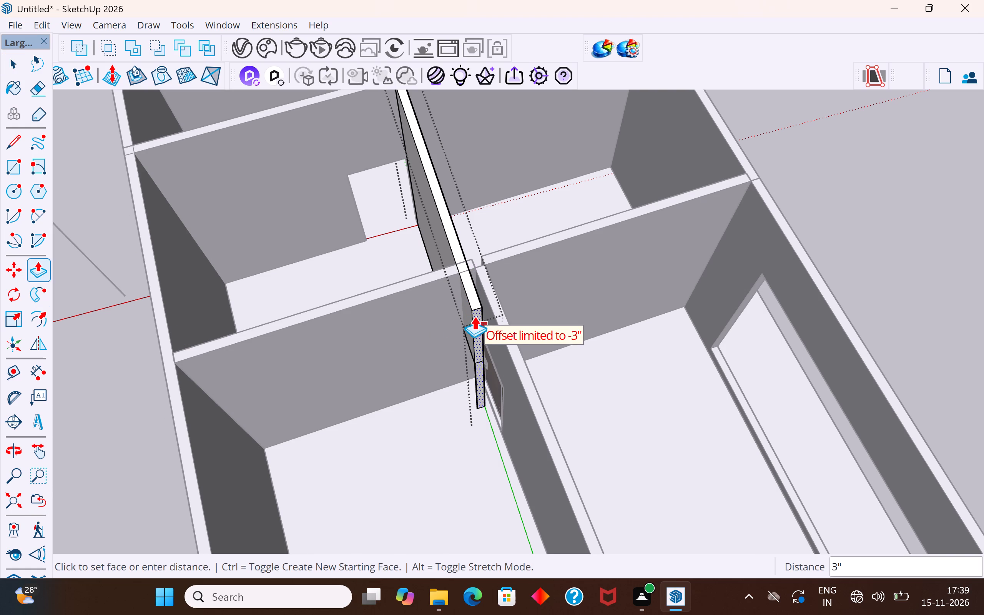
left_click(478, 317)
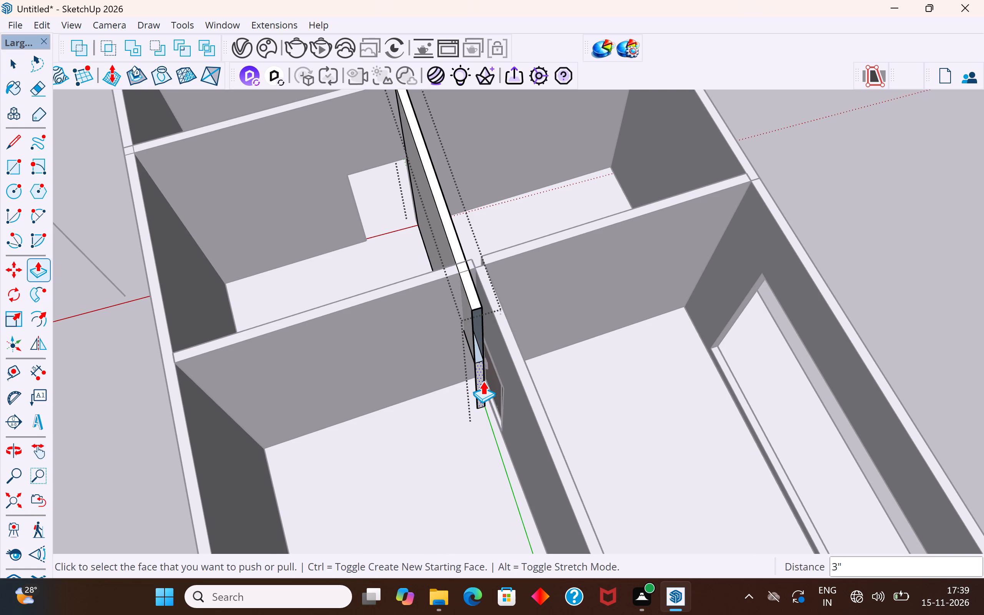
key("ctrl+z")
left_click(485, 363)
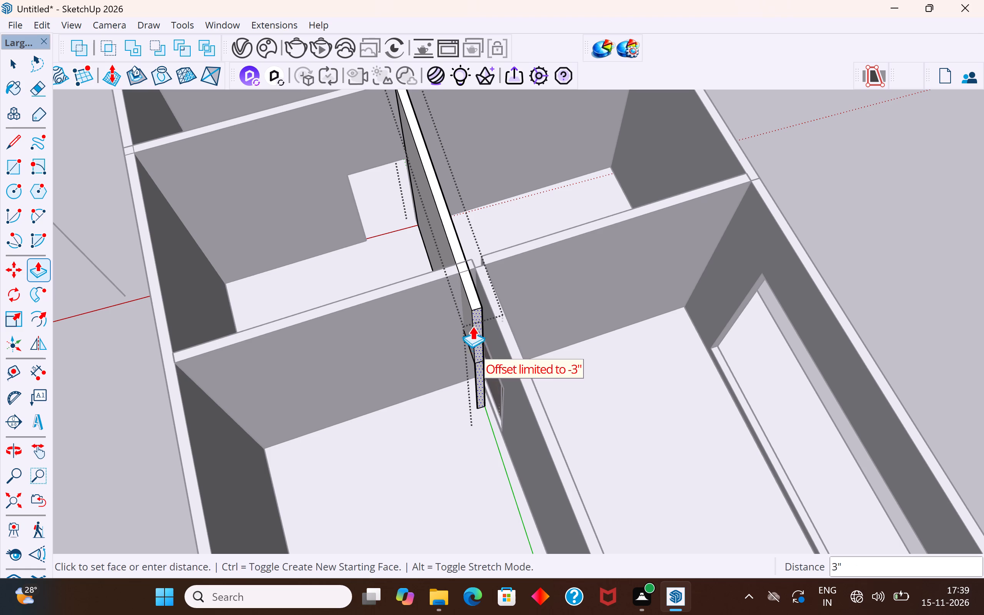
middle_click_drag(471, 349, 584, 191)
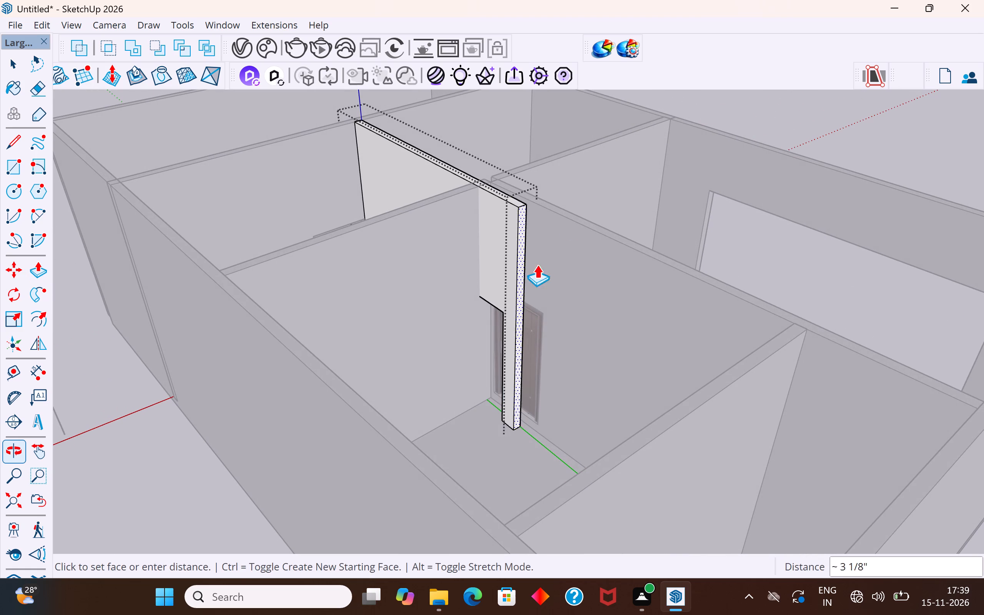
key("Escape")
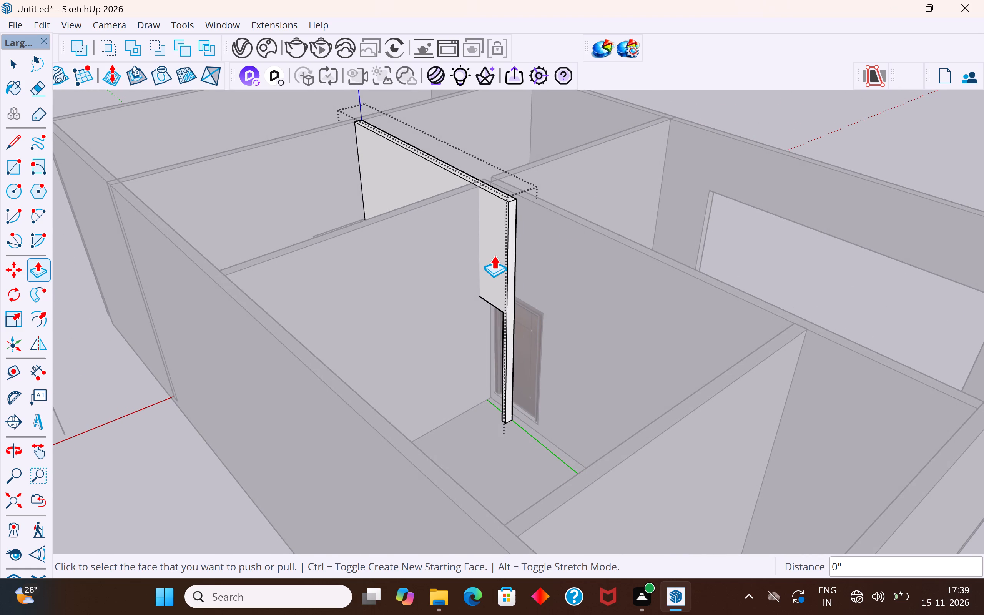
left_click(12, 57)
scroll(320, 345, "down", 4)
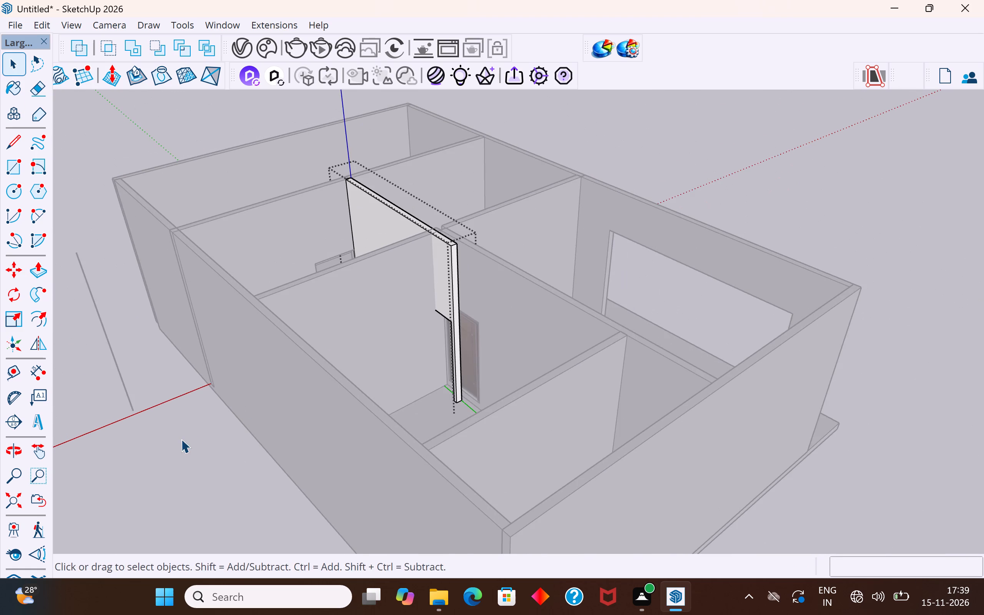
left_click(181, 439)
Move the rotated doorway wall by its top end corner about 2' 1 3/4" to the central partition's corner at the junction.
left_click(448, 250)
scroll(448, 250, "up", 4)
middle_click_drag(458, 255, 470, 280)
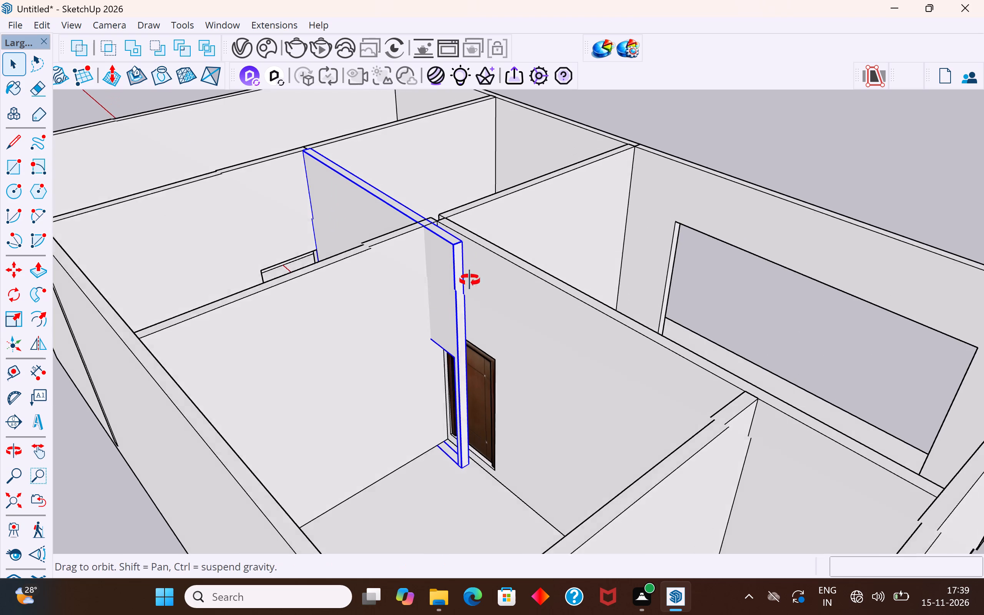
middle_click_drag(470, 280, 471, 329)
scroll(463, 305, "up", 4)
key("m")
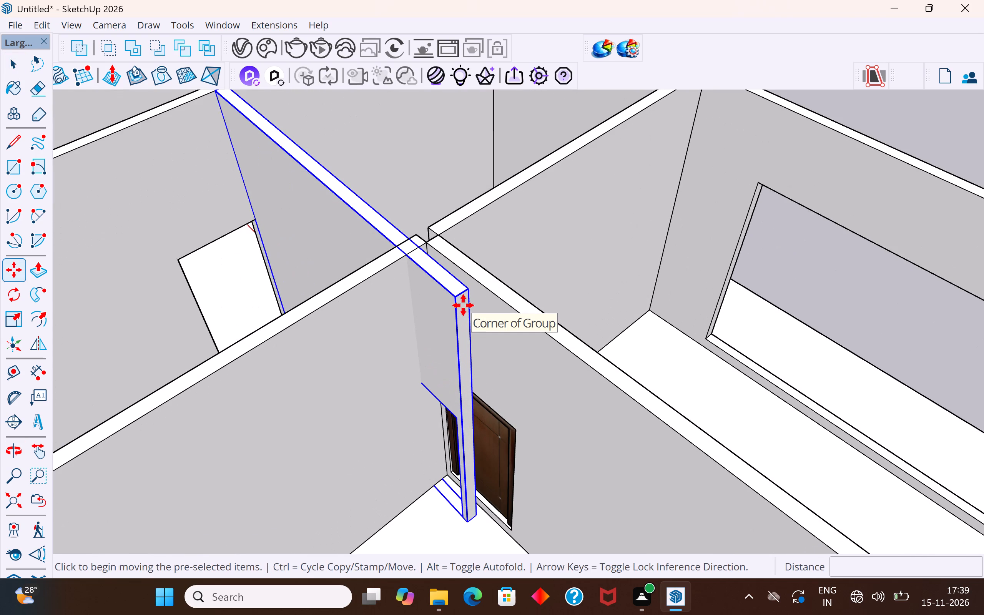
key("space")
key("m")
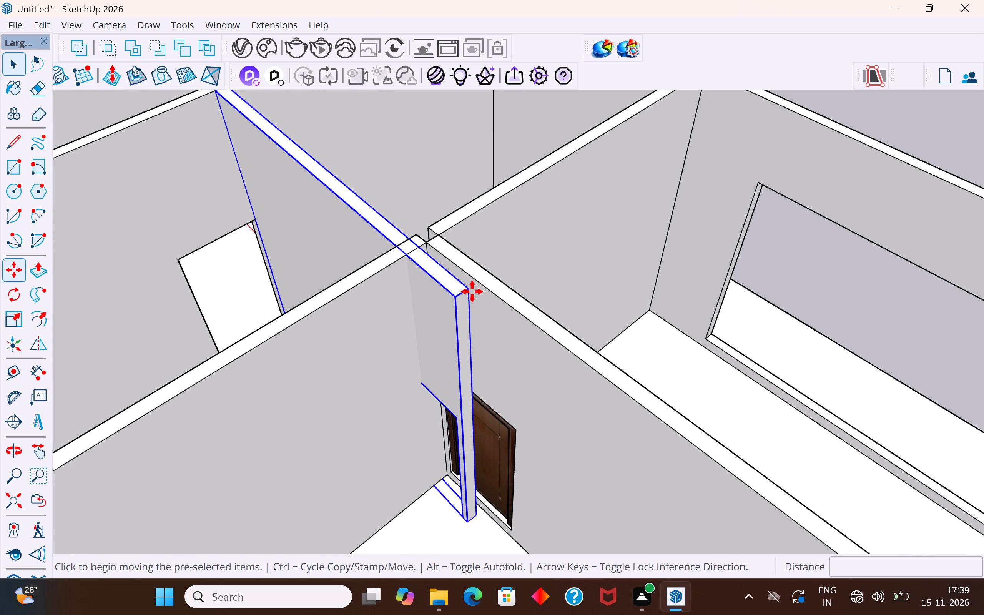
left_click(472, 291)
left_click(439, 238)
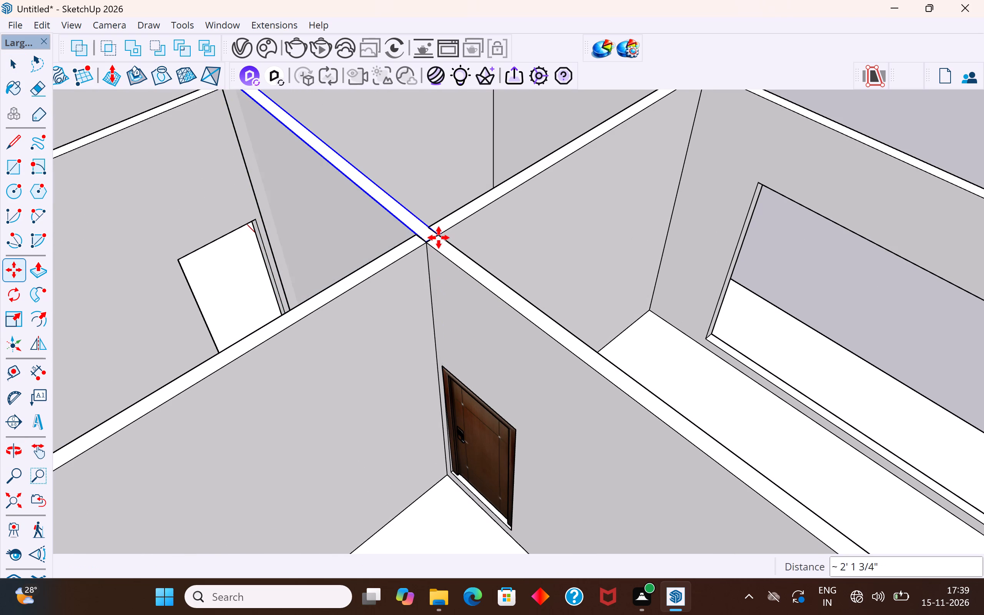
Move the doorway wall about 5" along the red axis so its end meets the near face of the cross wall.
middle_click_drag(496, 294, 788, 222)
middle_click_drag(604, 183, 602, 212)
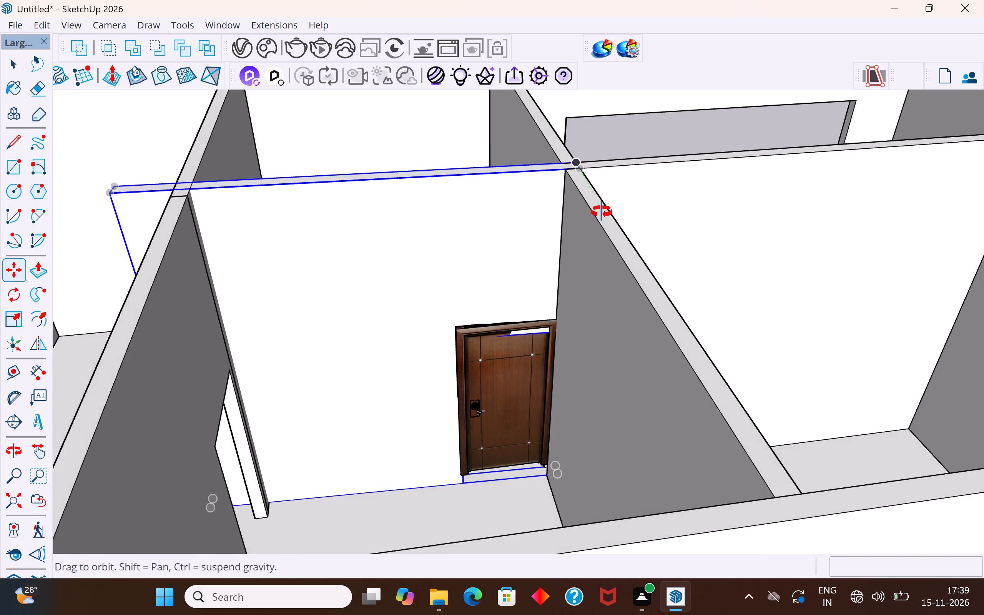
middle_click_drag(602, 212, 589, 260)
scroll(572, 233, "up", 6)
left_click(562, 313)
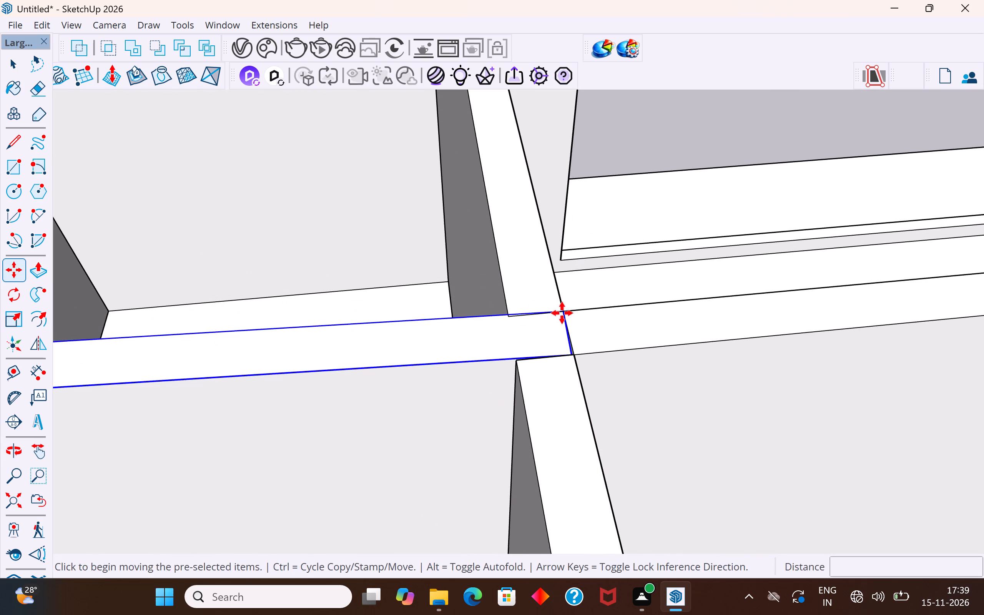
scroll(513, 324, "up", 6)
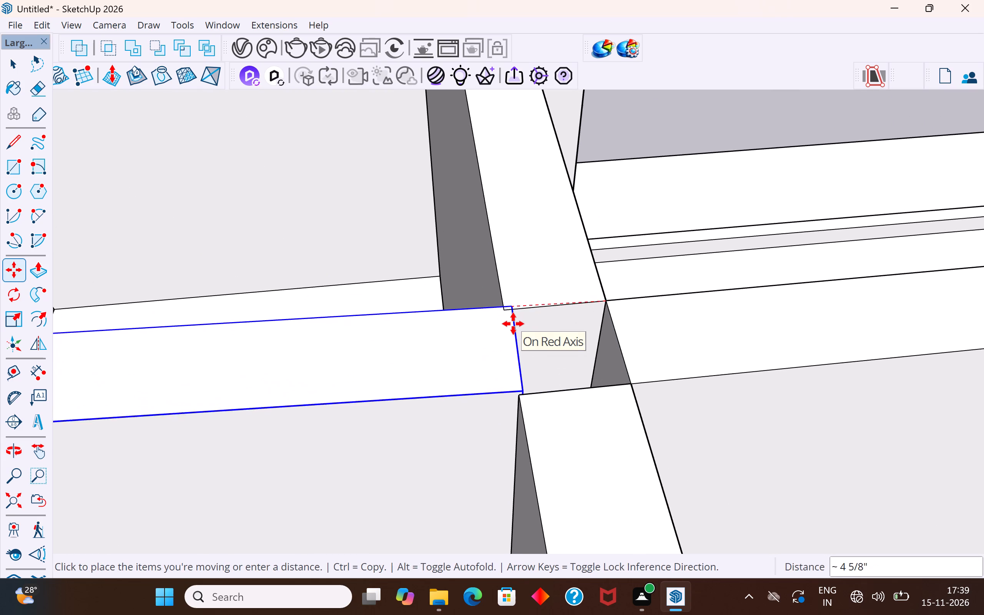
left_click(505, 308)
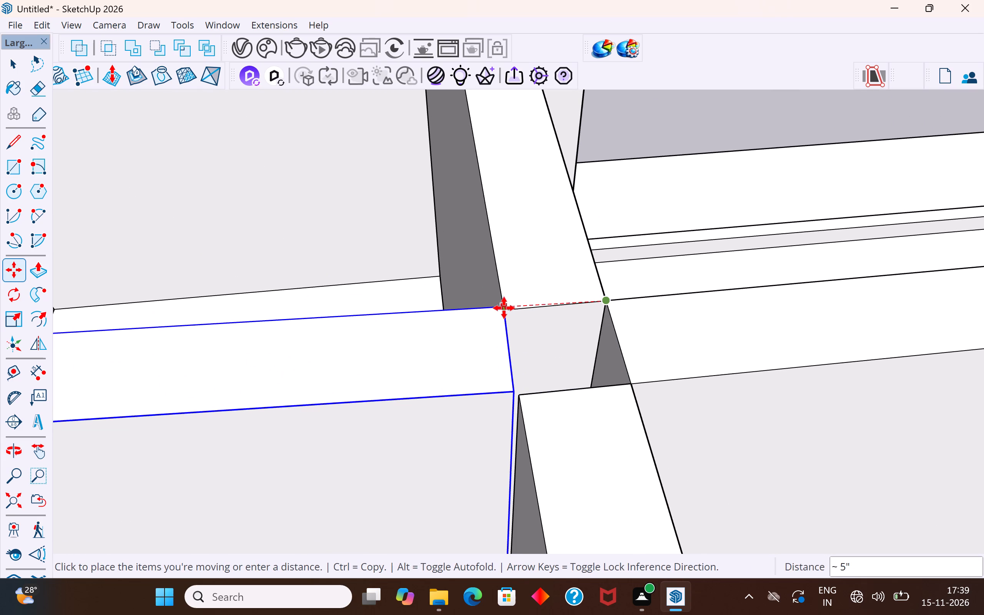
scroll(527, 332, "down", 10)
middle_click_drag(533, 352, 699, 306)
scroll(623, 304, "down", 1)
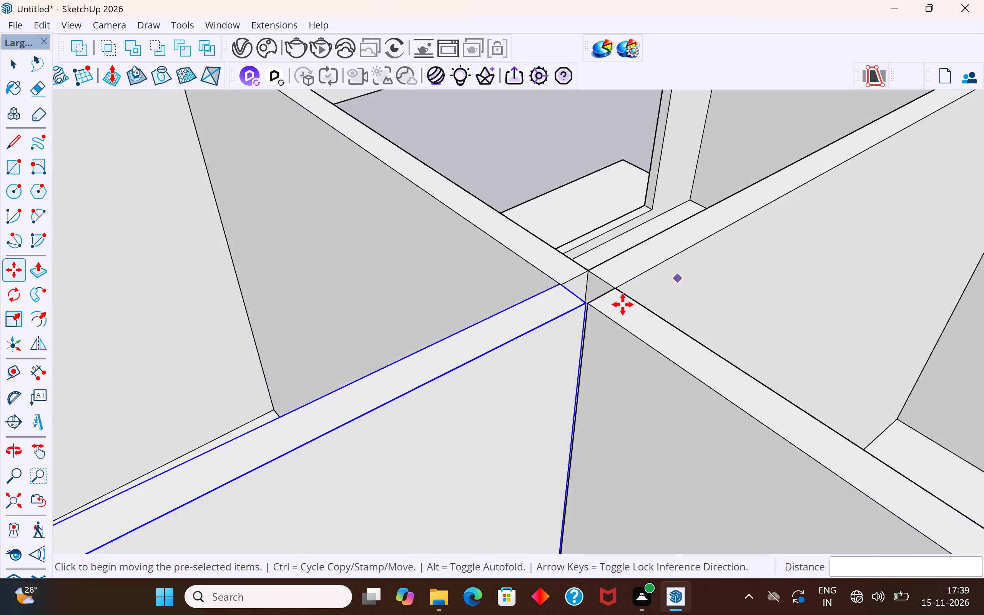
scroll(623, 304, "down", 14)
left_click(7, 64)
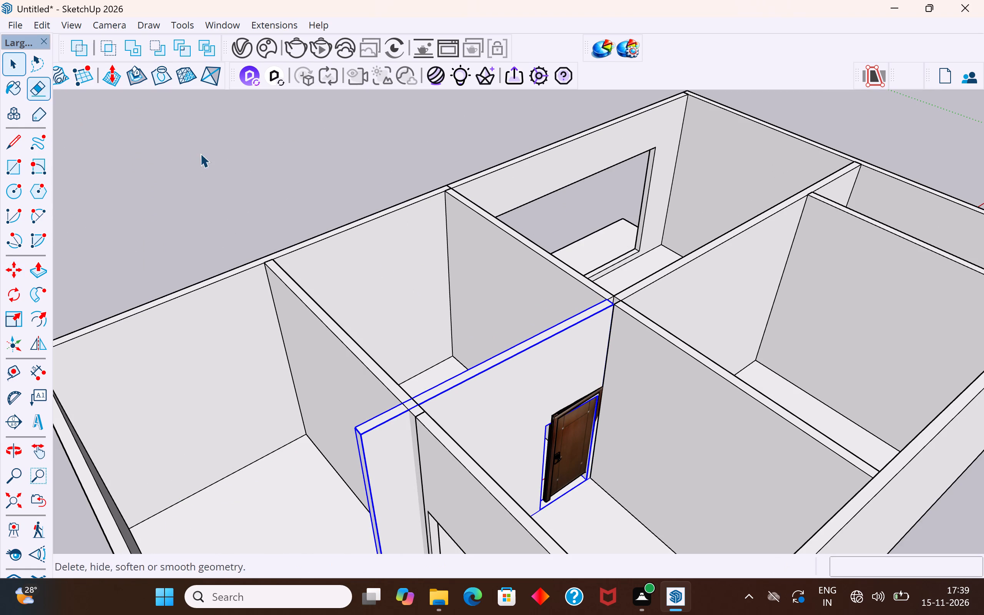
left_click(200, 153)
Delete the cross wall segment running from the central junction to the outer wall, beside the brown doors.
middle_click_drag(529, 229, 161, 273)
scroll(349, 335, "up", 3)
left_click(336, 349)
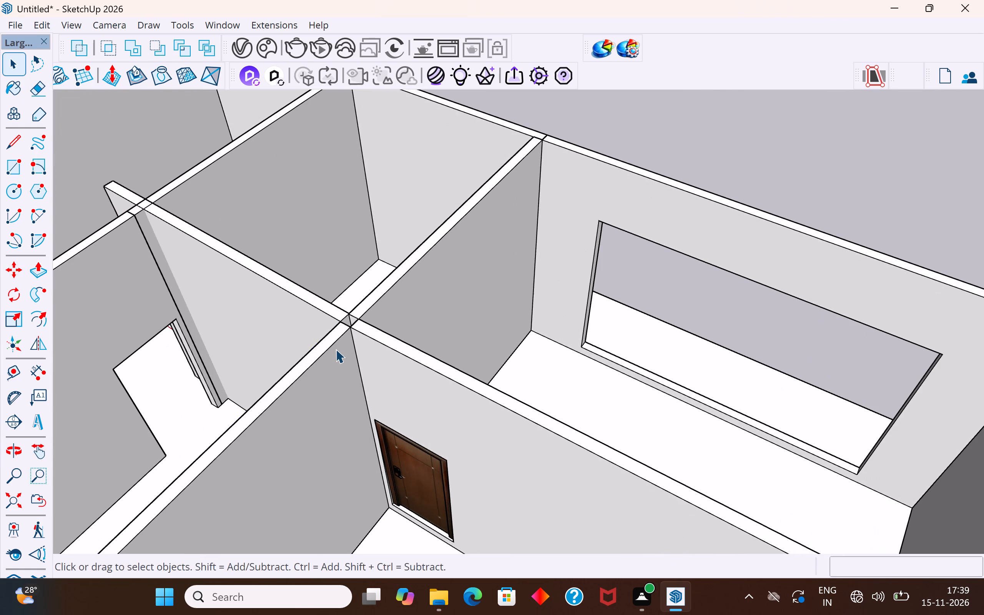
key("Delete")
Extend the remaining cross wall's end face 12' 5" with Push/Pull, through the junction to the outer wall.
middle_click_drag(343, 335, 483, 179)
middle_click_drag(479, 185, 510, 290)
scroll(449, 342, "up", 4)
scroll(488, 291, "up", 4)
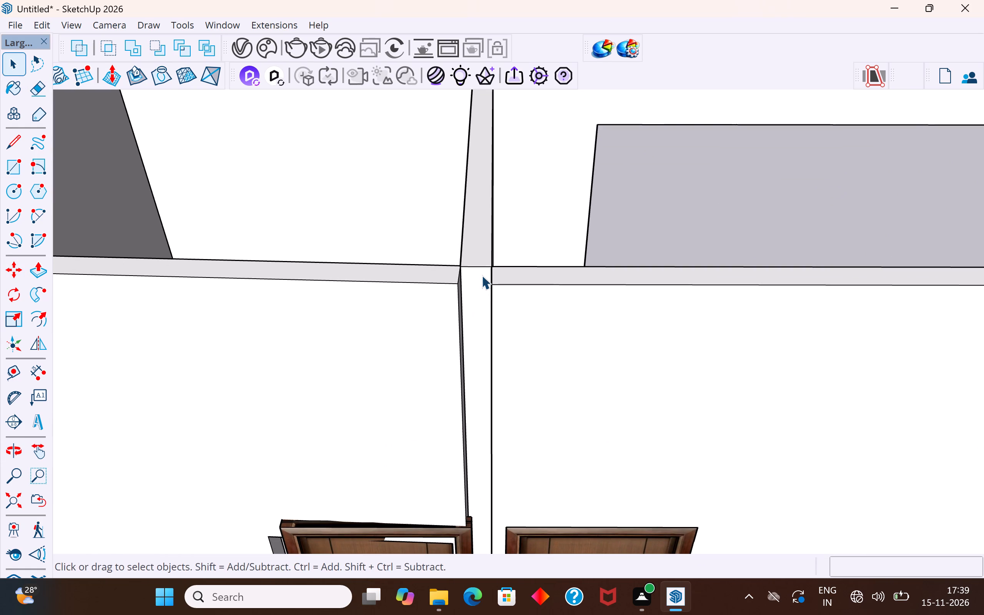
left_click(482, 275)
double_click(477, 285)
left_click(472, 291)
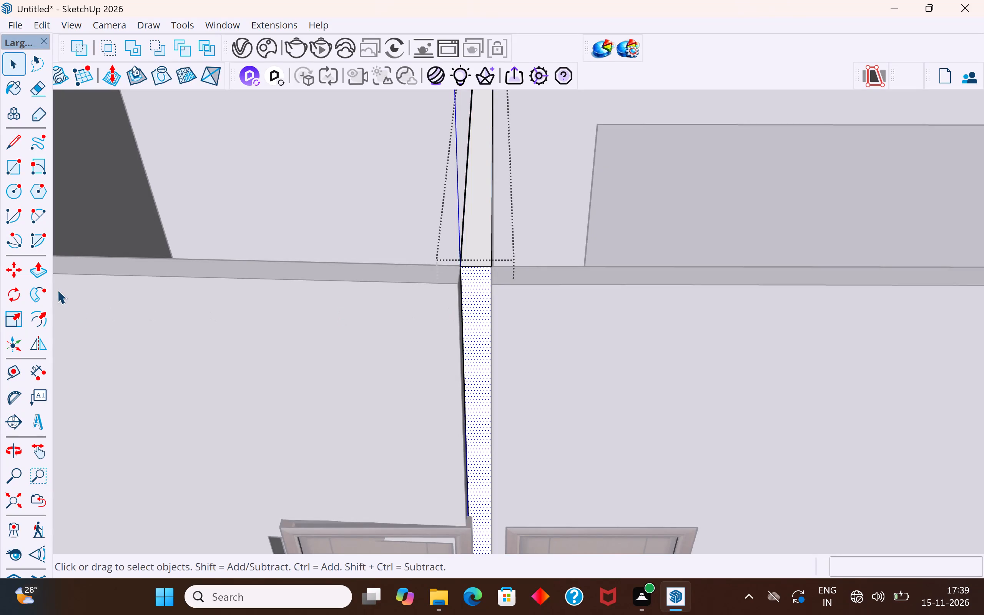
left_click(41, 273)
left_click(485, 268)
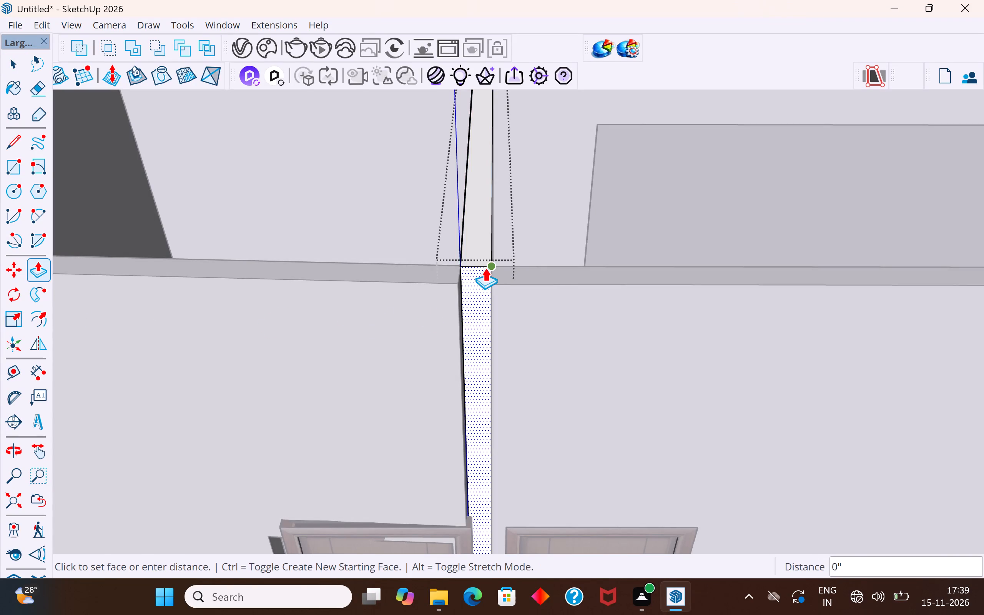
scroll(479, 267, "down", 17)
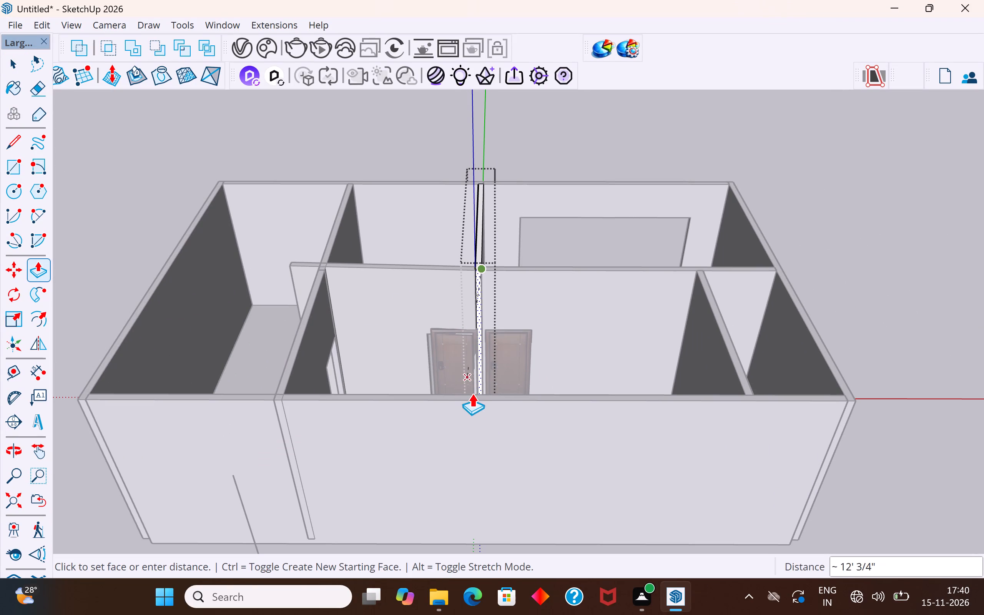
scroll(477, 397, "up", 10)
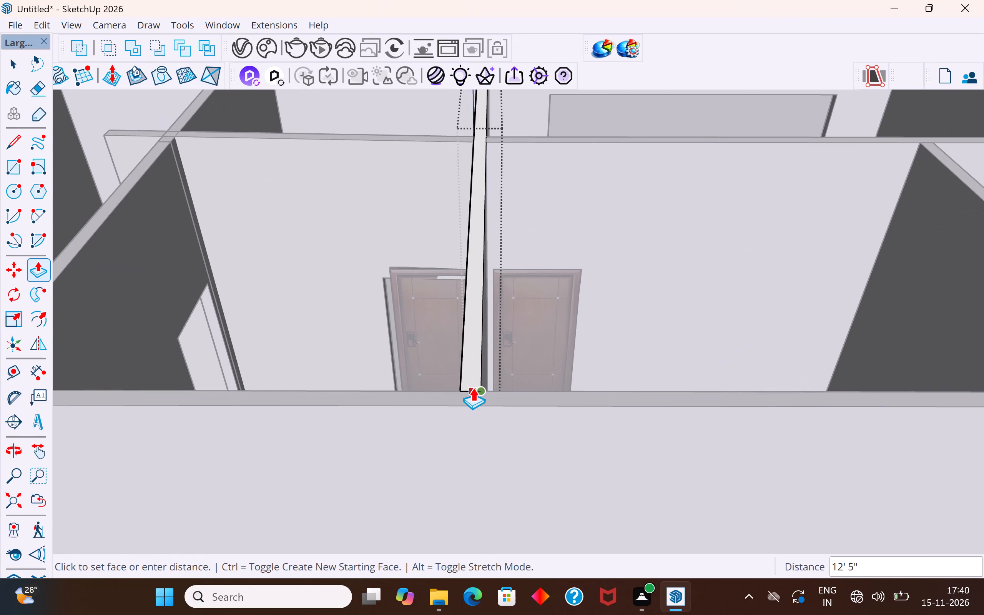
left_click(473, 387)
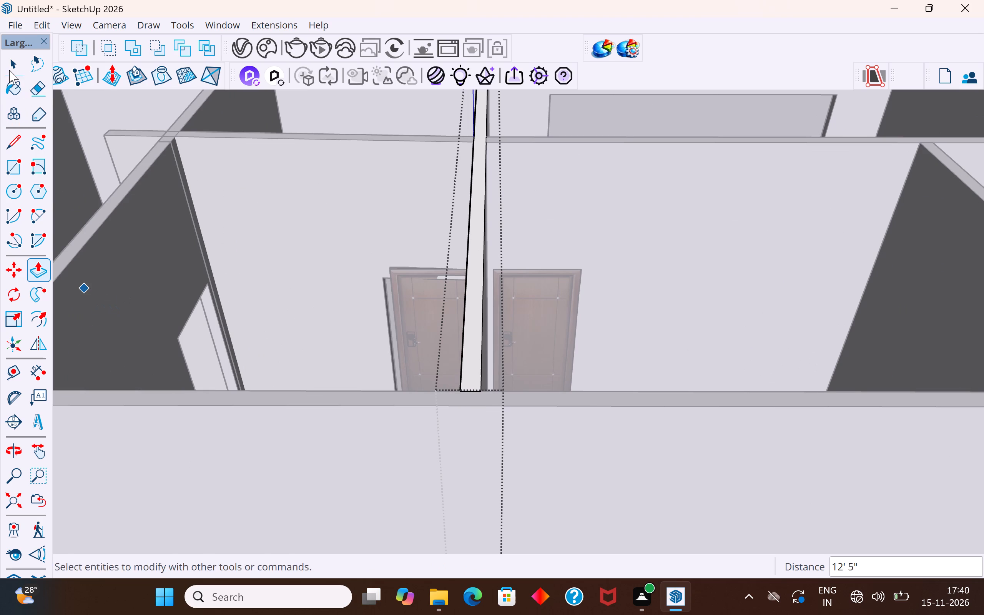
left_click(9, 70)
scroll(570, 297, "down", 5)
left_click(599, 536)
Delete the earlier doorway wall that runs from the central cross wall past the next parallel wall, beside the brown door.
middle_click_drag(449, 378, 554, 405)
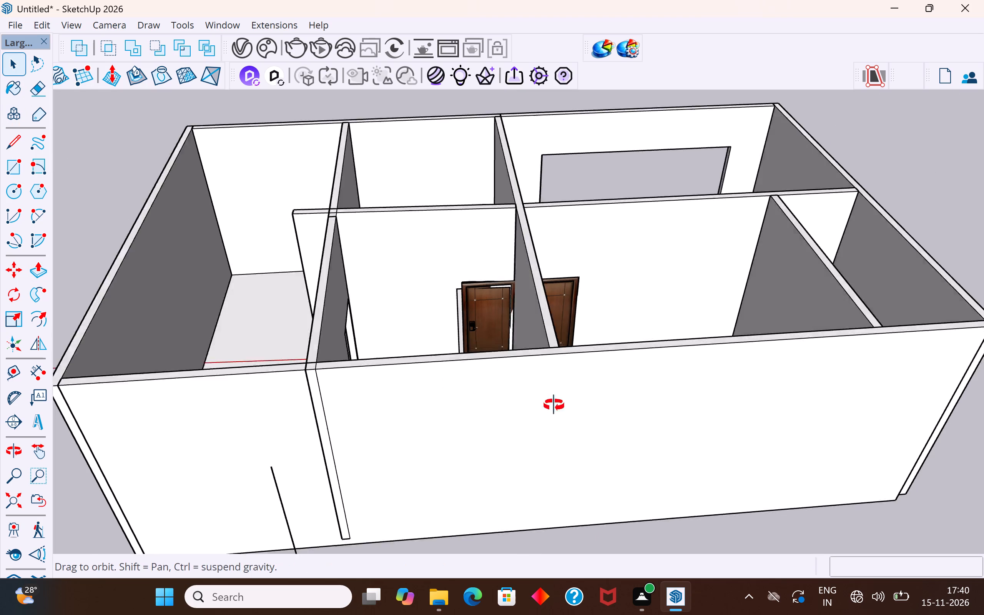
middle_click_drag(554, 405, 798, 433)
scroll(585, 293, "up", 3)
middle_click_drag(578, 303, 465, 313)
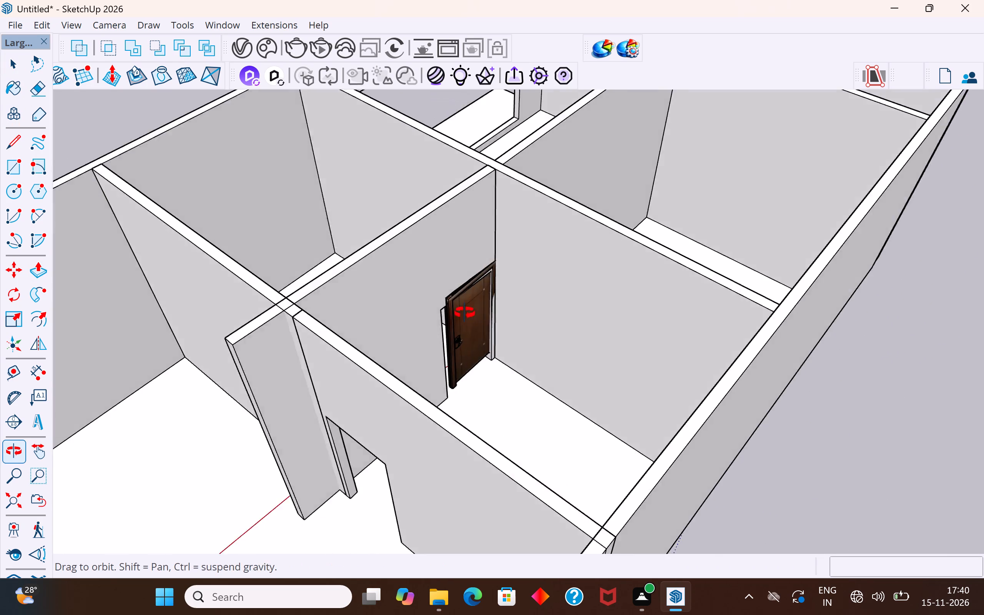
middle_click_drag(465, 313, 402, 327)
scroll(429, 341, "up", 5)
middle_click_drag(466, 325, 531, 276)
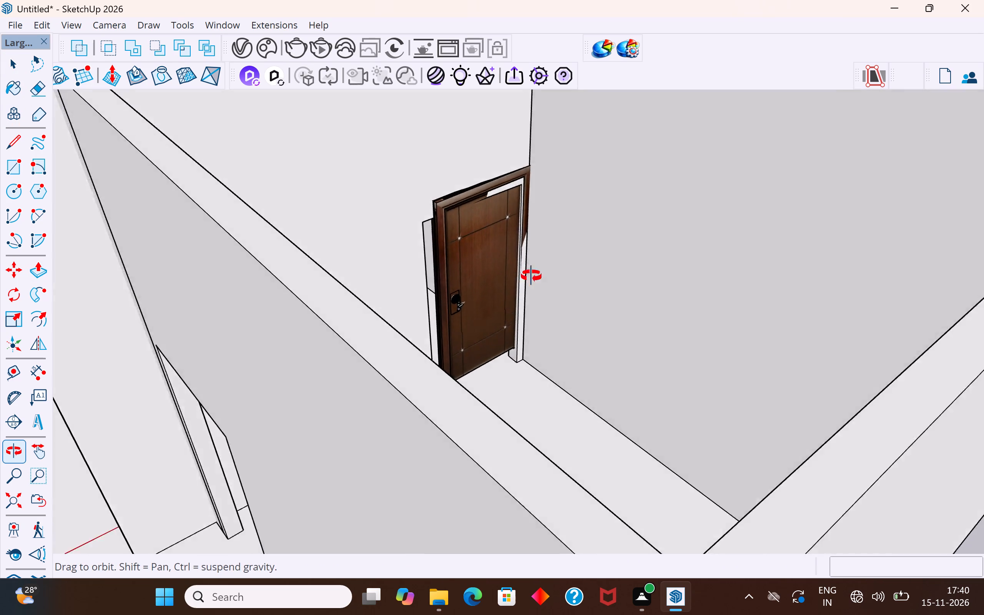
middle_click_drag(531, 276, 662, 317)
scroll(515, 356, "down", 8)
scroll(533, 326, "down", 4)
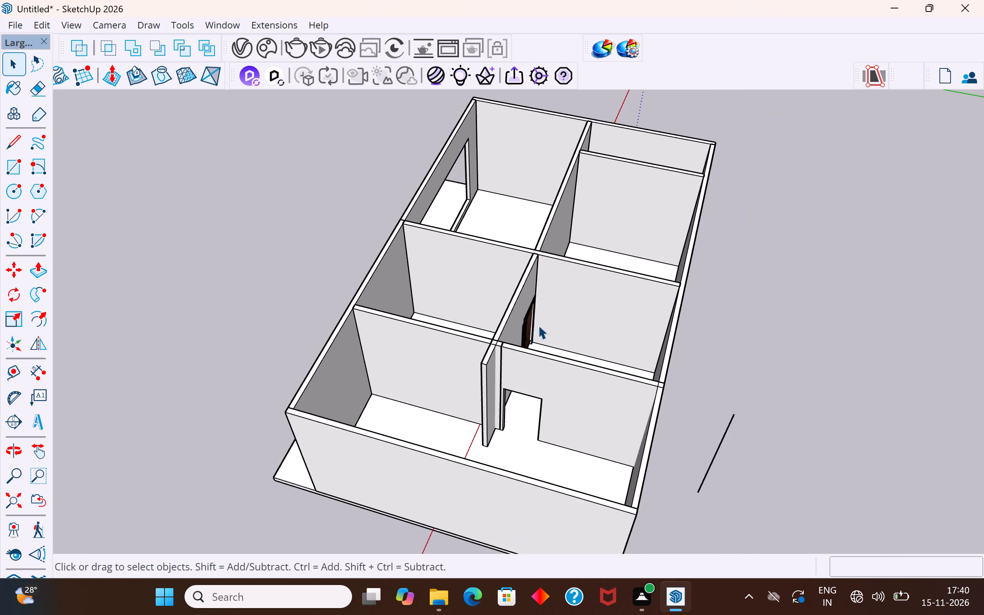
middle_click_drag(543, 326, 650, 514)
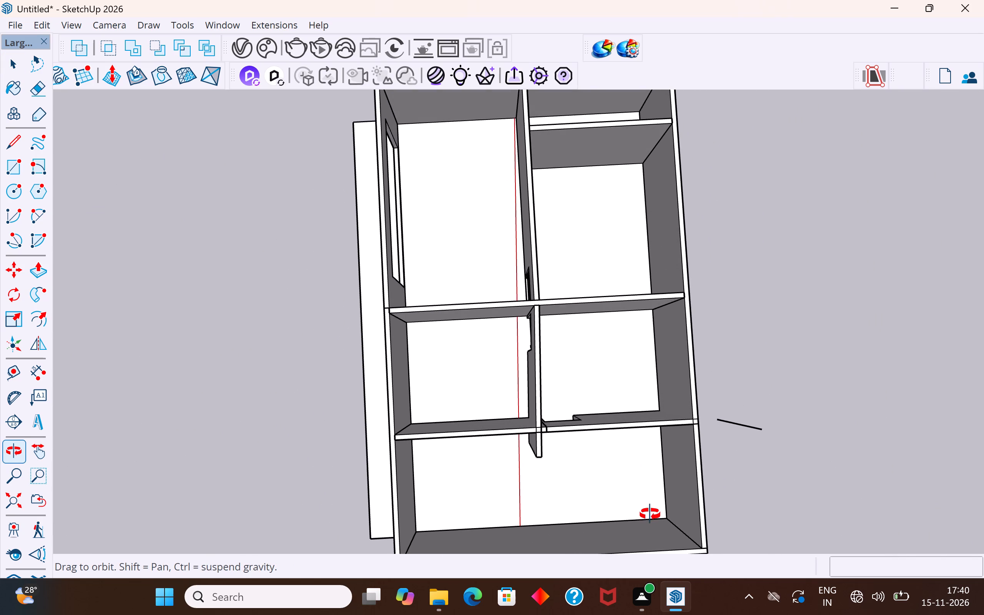
middle_click_drag(650, 514, 641, 492)
left_click(536, 405)
scroll(534, 441, "up", 3)
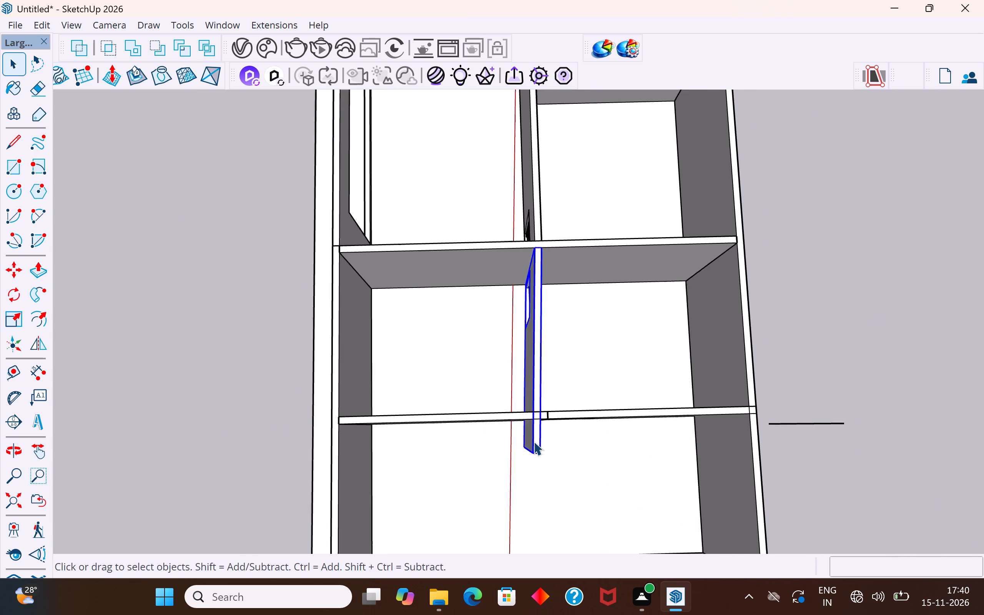
scroll(534, 441, "up", 2)
scroll(537, 401, "up", 3)
middle_click_drag(546, 400, 545, 394)
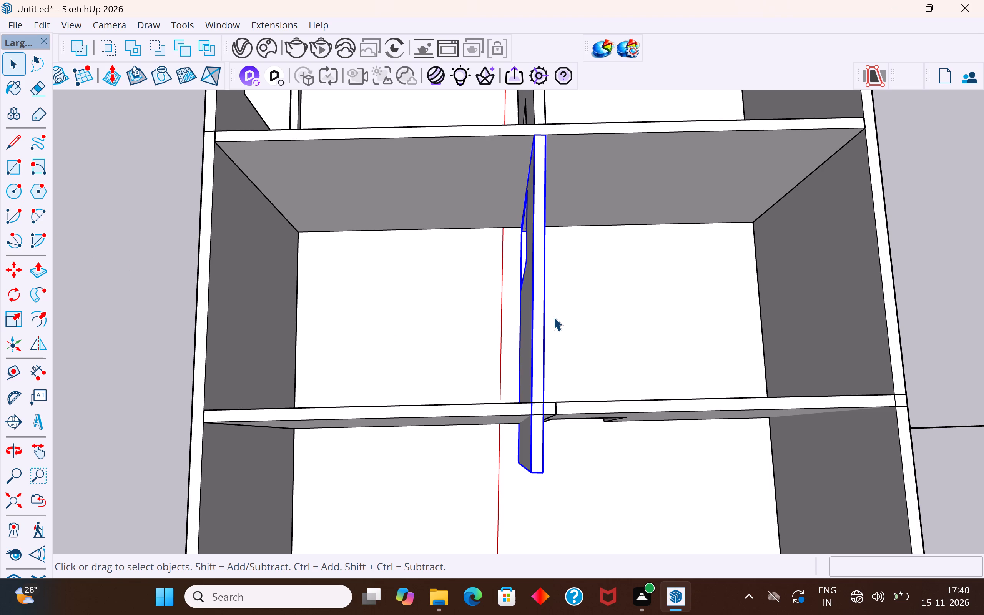
key("Delete")
Rotate the doorway half of the next parallel wall 90° about its bottom corner beside the opening, towards the central cross wall.
scroll(610, 331, "down", 2)
middle_click_drag(623, 330, 668, 301)
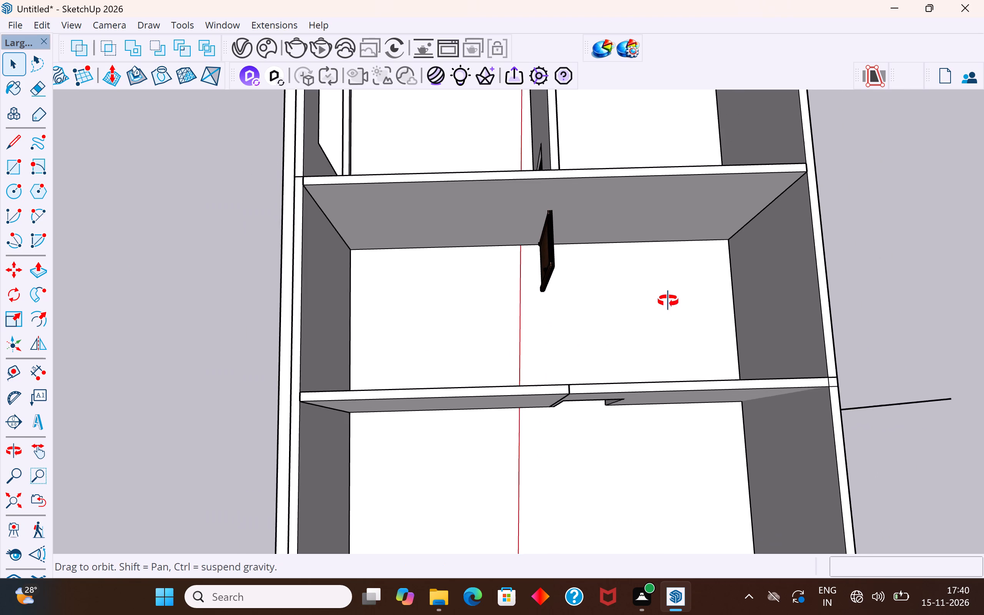
middle_click_drag(668, 301, 983, 249)
middle_click_drag(488, 326, 723, 295)
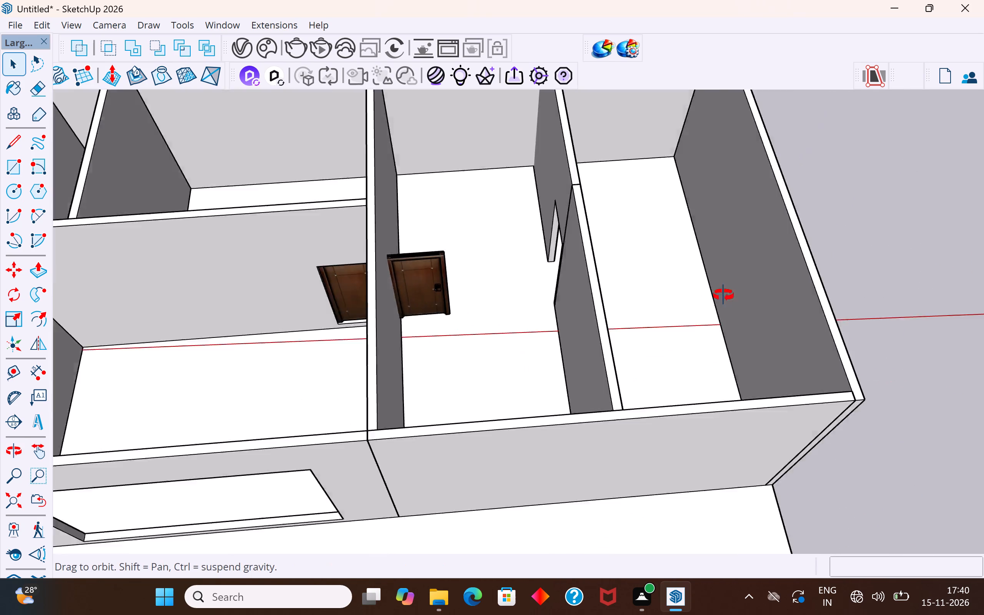
middle_click_drag(723, 295, 863, 337)
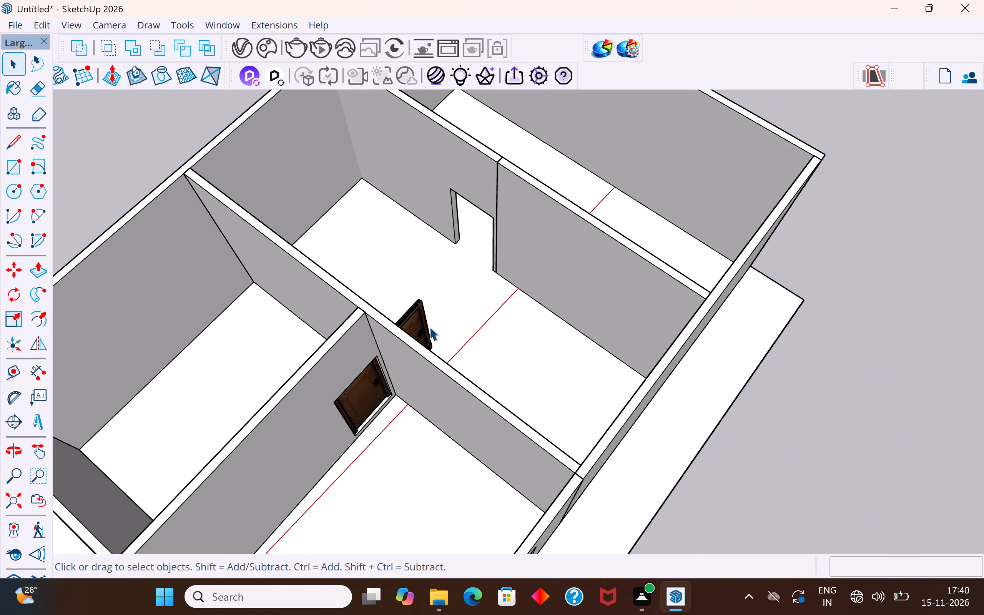
middle_click_drag(498, 301, 347, 301)
left_click(545, 206)
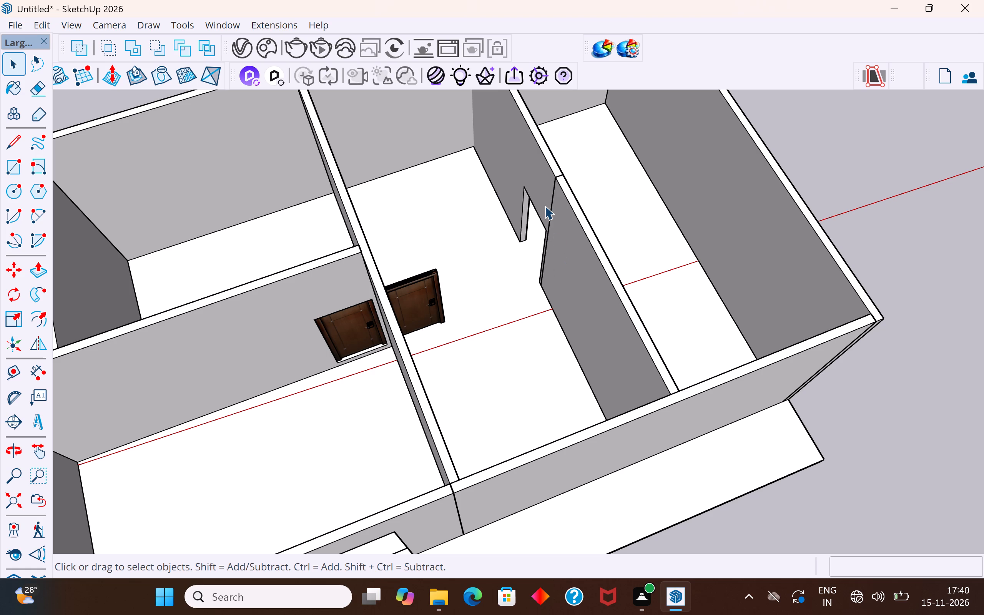
left_click(8, 286)
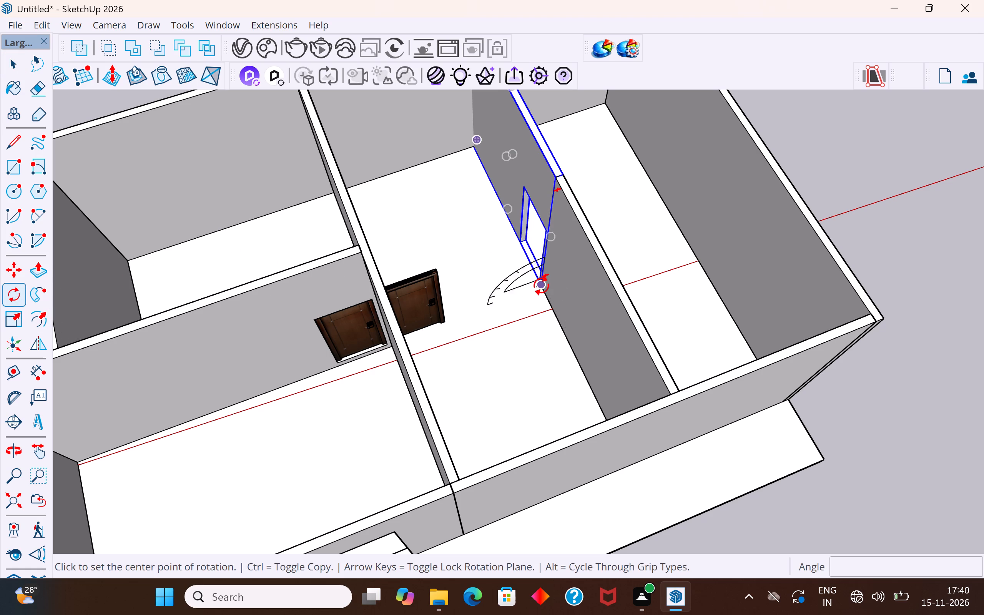
scroll(535, 286, "up", 6)
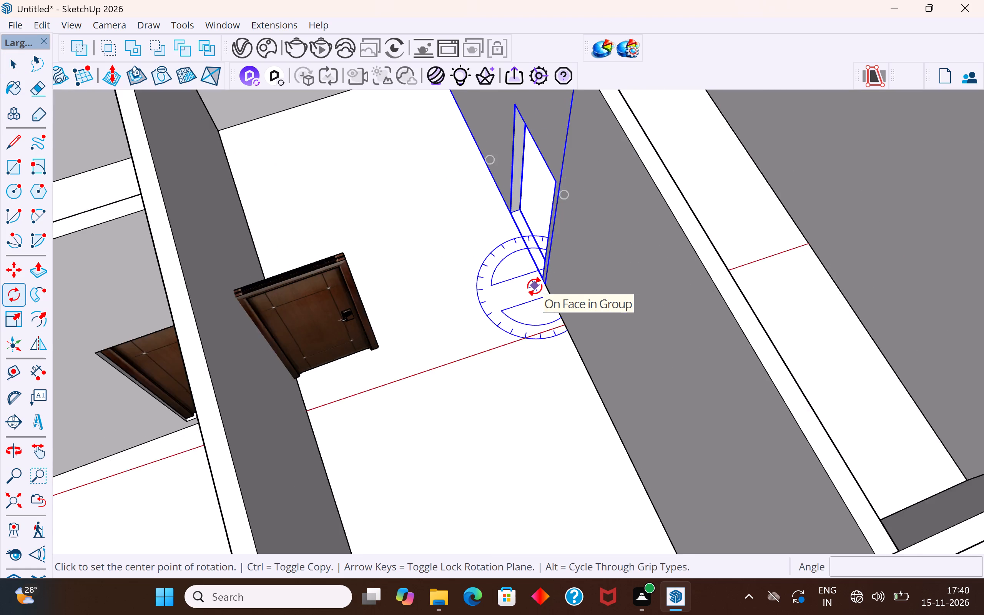
scroll(535, 286, "up", 5)
left_click(547, 281)
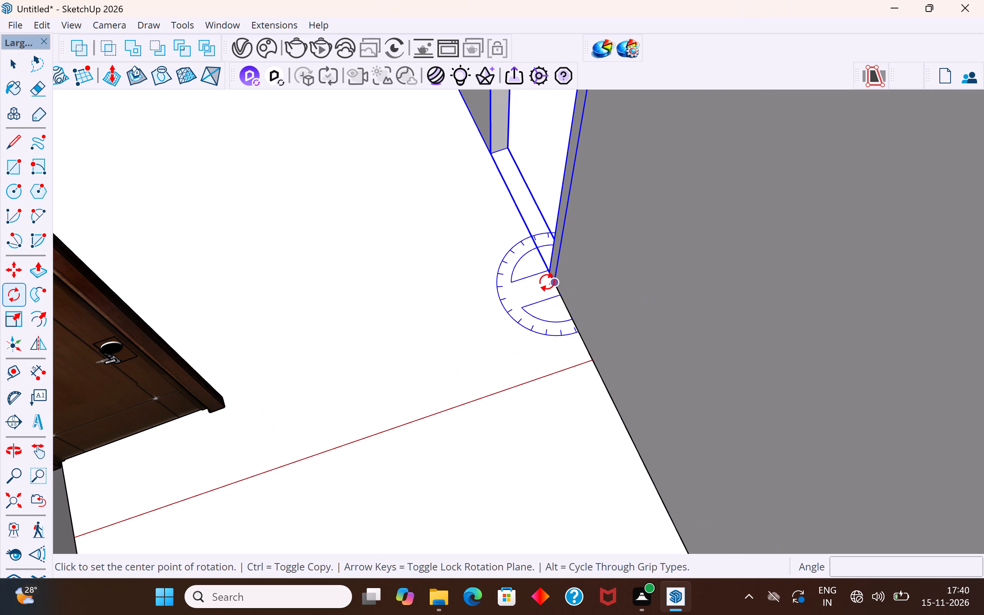
left_click(467, 316)
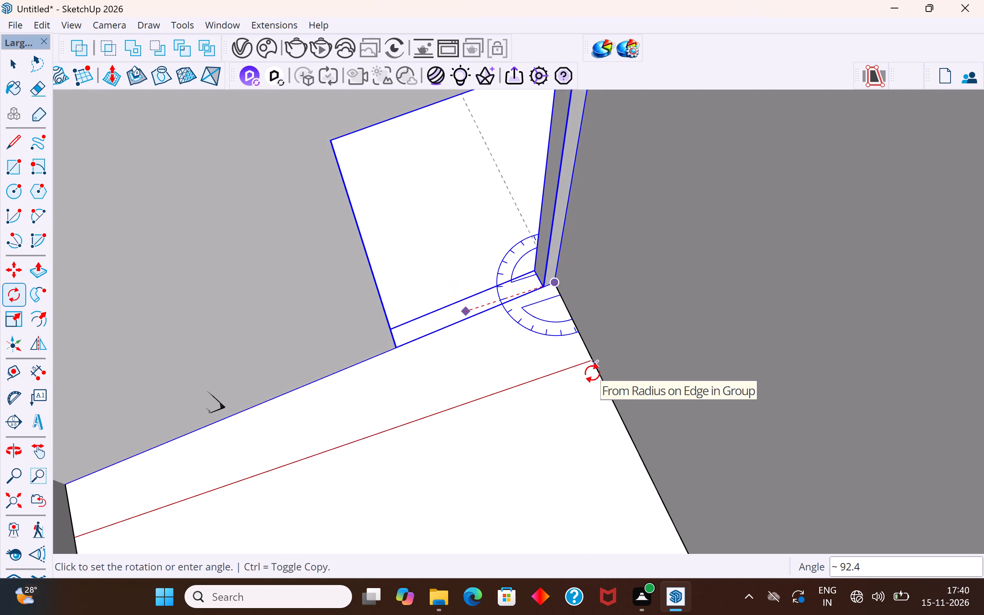
scroll(594, 372, "down", 4)
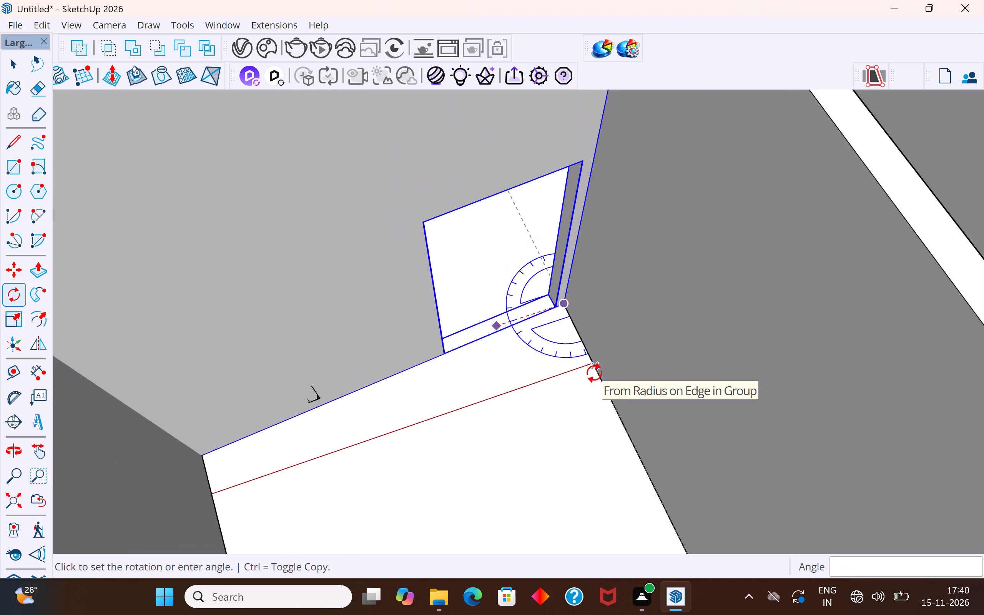
scroll(594, 372, "down", 3)
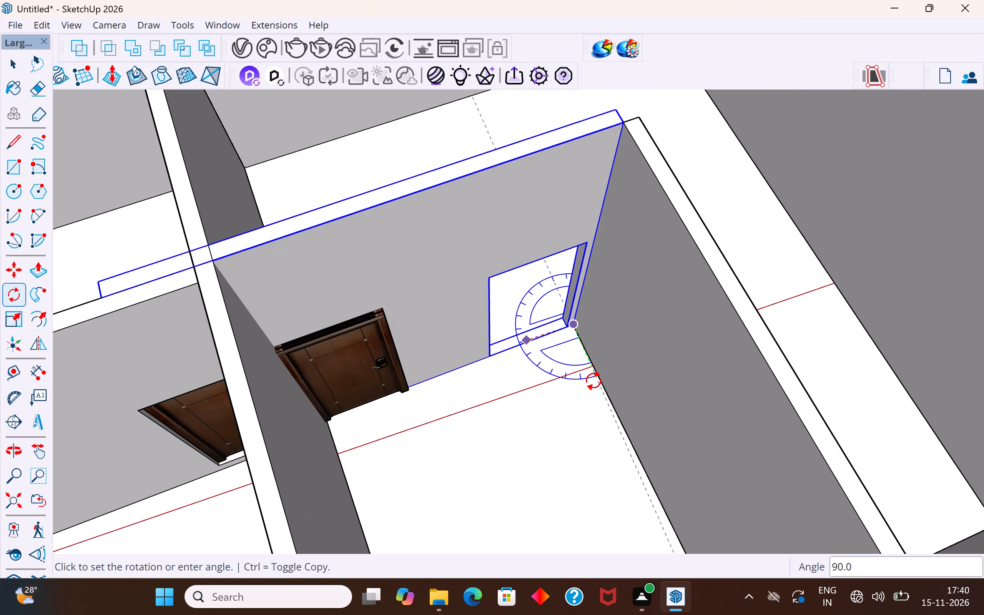
left_click(593, 380)
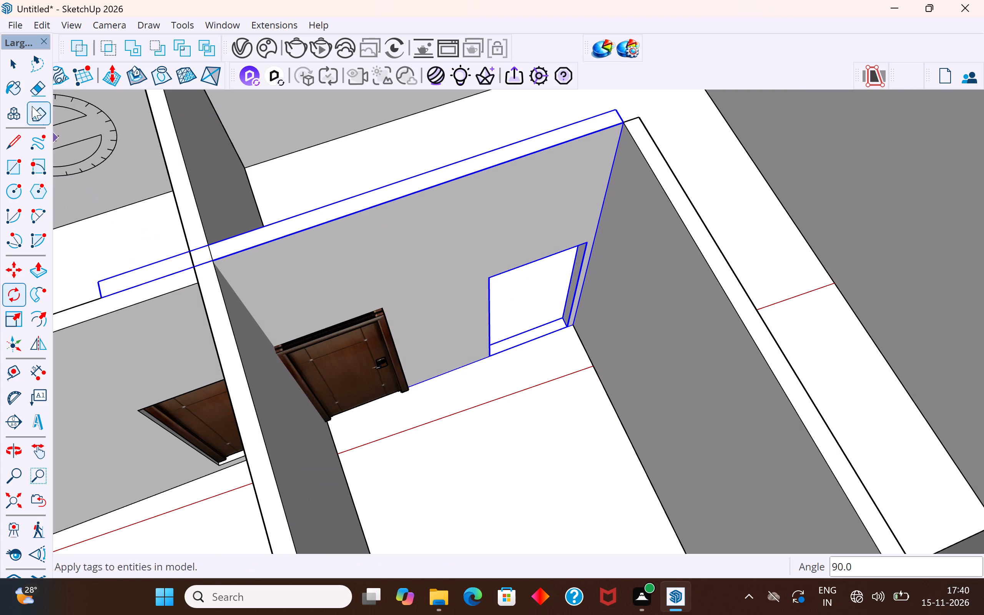
Move the rotated doorway wall by its top end corner so it sits flush with the remaining wall's end.
left_click(15, 66)
left_click(455, 219)
scroll(571, 291, "down", 3)
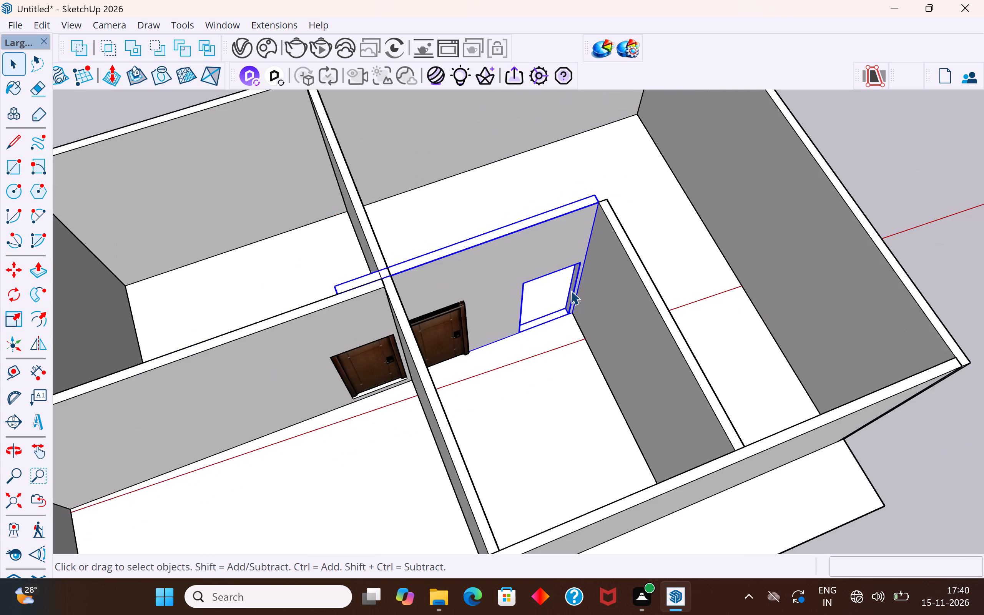
scroll(571, 291, "down", 6)
scroll(577, 243, "up", 8)
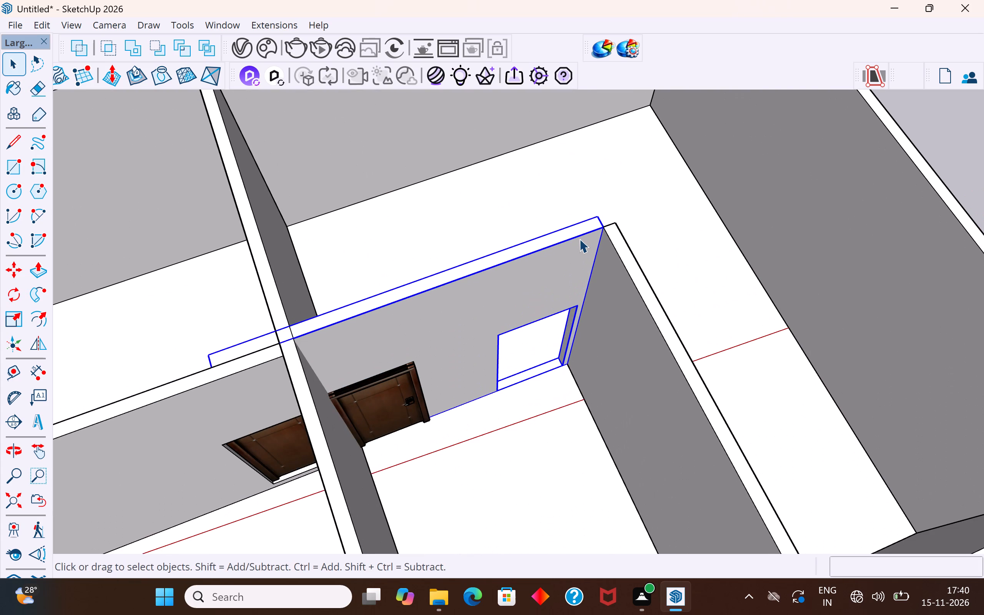
key("m")
left_click(594, 219)
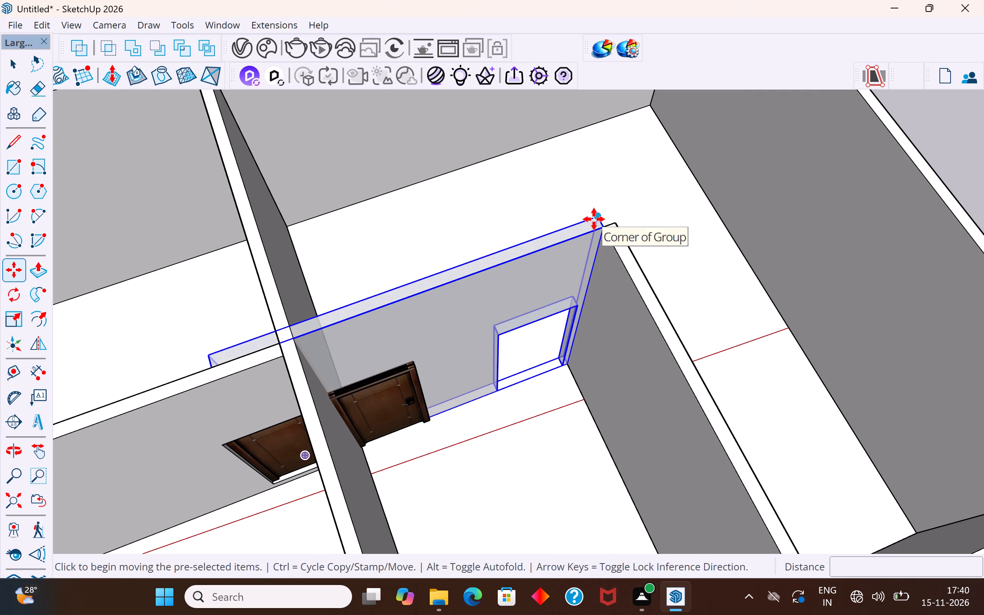
left_click(601, 231)
Scale the rotated doorway wall's length to about 0.80 so its far end meets the near face of the central cross wall.
middle_click_drag(364, 323, 474, 243)
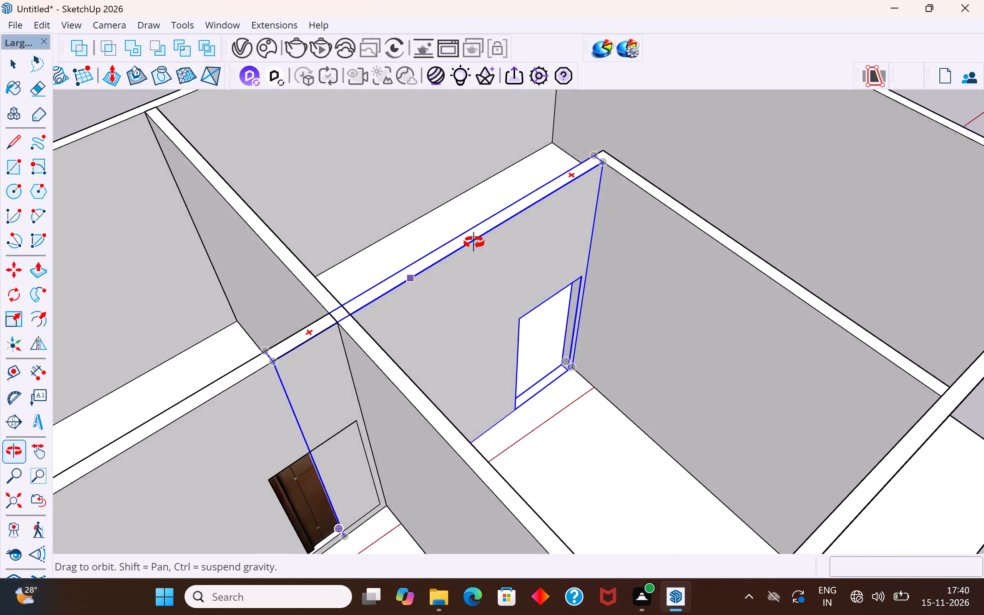
middle_click_drag(474, 243, 549, 179)
key("s")
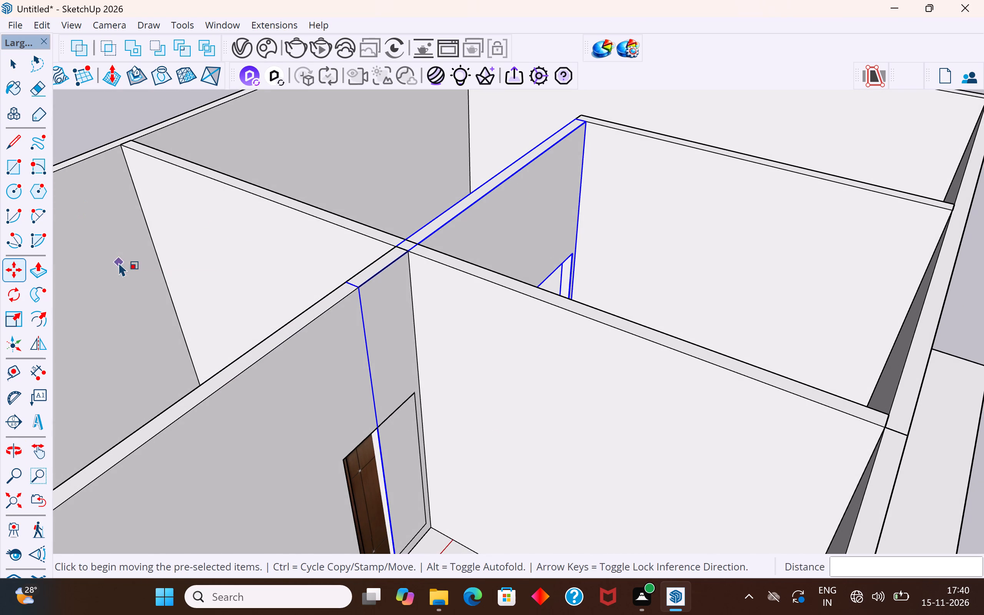
middle_click_drag(372, 299, 320, 438)
scroll(321, 365, "up", 3)
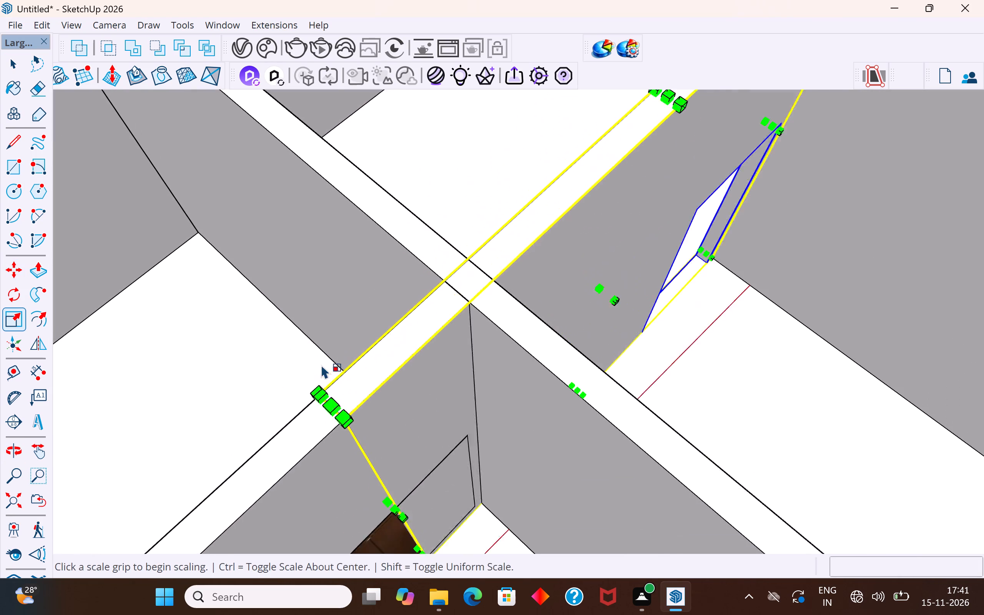
scroll(321, 365, "up", 2)
left_click(337, 419)
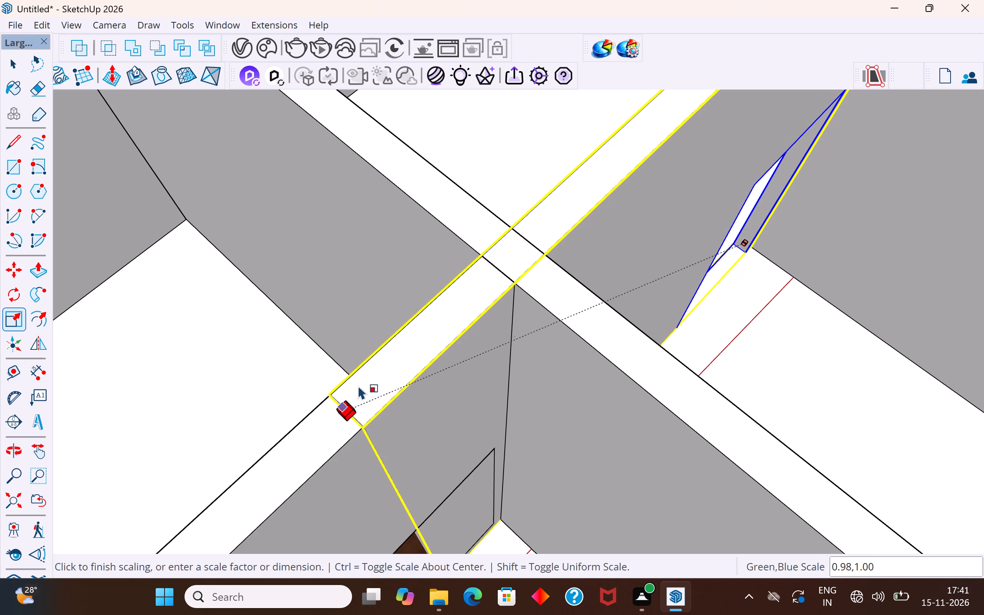
left_click(529, 248)
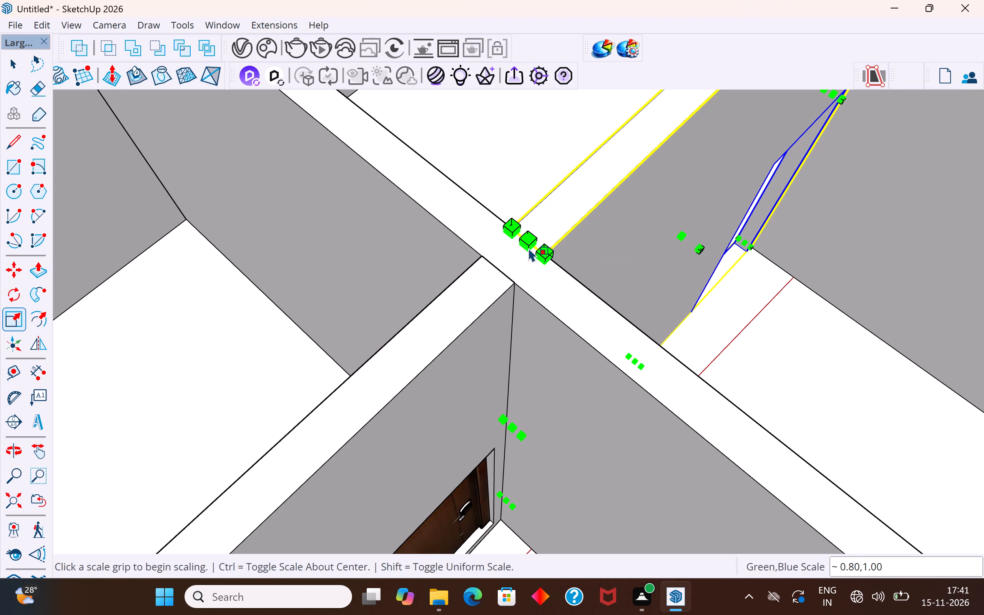
left_click(9, 65)
Move the brown door embedded in the rotated wall about 7' 3 1/16" by its top corner to the doorway opening's top corner.
scroll(357, 339, "down", 12)
middle_click_drag(501, 345, 436, 366)
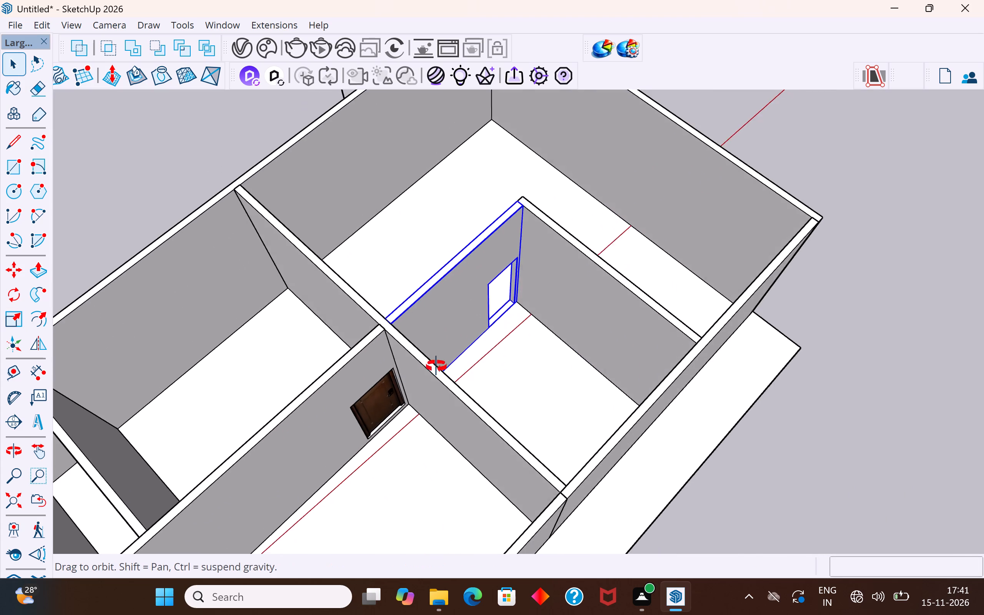
middle_click_drag(436, 366, 367, 614)
scroll(444, 314, "up", 1)
middle_click_drag(445, 329, 506, 57)
scroll(475, 231, "up", 1)
middle_click_drag(605, 311, 0, 296)
middle_click_drag(492, 380, 275, 325)
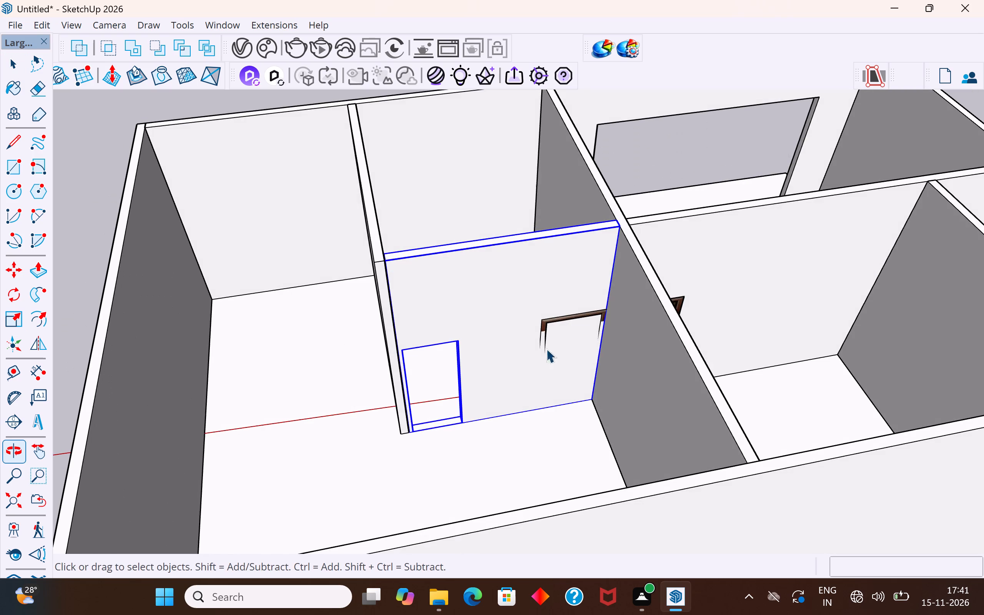
left_click(572, 330)
scroll(570, 330, "up", 3)
middle_click_drag(567, 352, 489, 339)
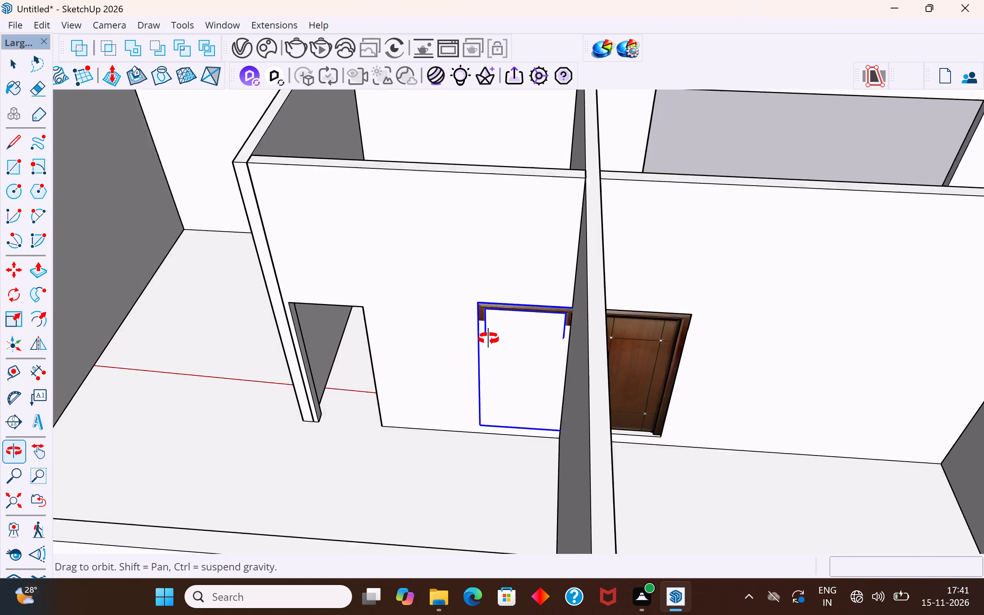
middle_click_drag(489, 339, 489, 339)
scroll(489, 339, "down", 1)
key("m")
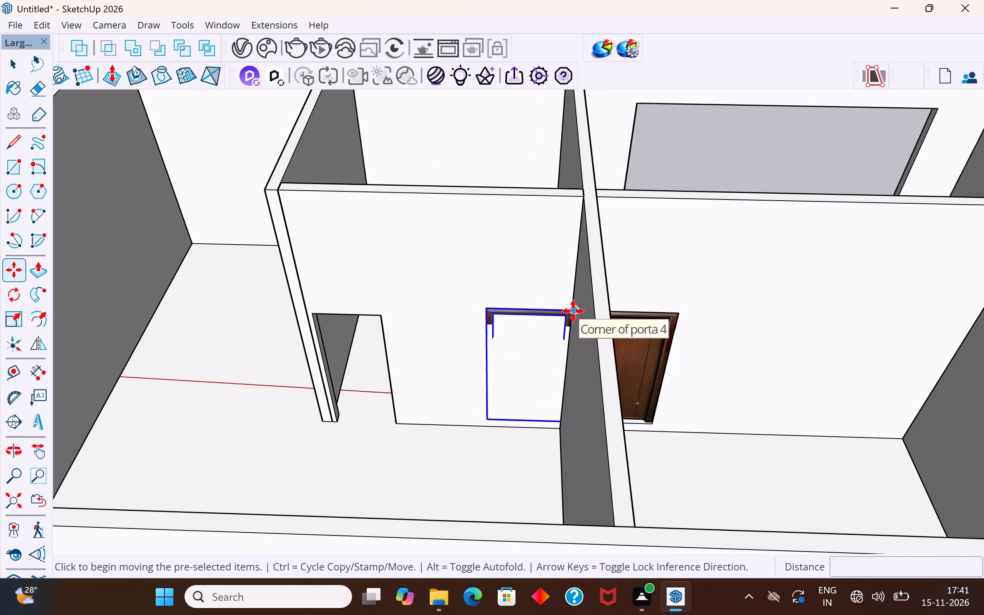
left_click(575, 311)
left_click(381, 315)
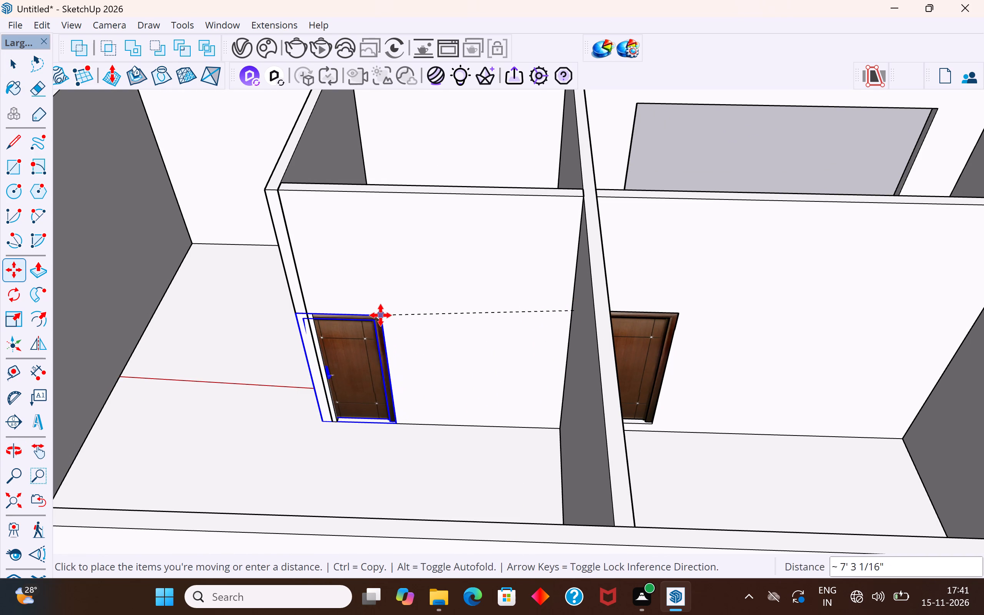
Scale the moved door's width to about 0.80 along the red axis to fit the doorway opening.
middle_click_drag(416, 320, 435, 295)
key("s")
scroll(297, 371, "up", 7)
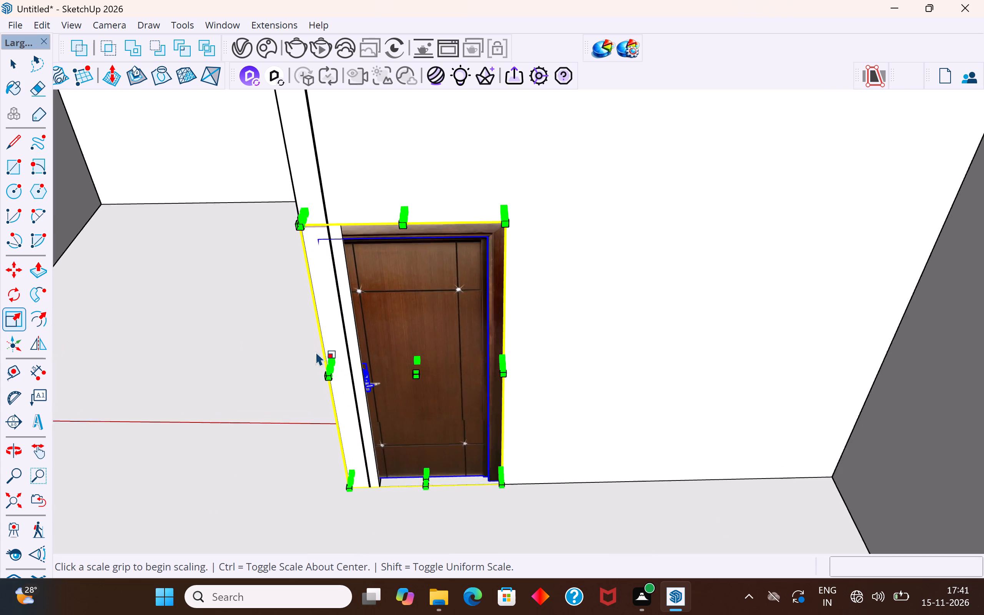
scroll(316, 352, "up", 1)
left_click(335, 372)
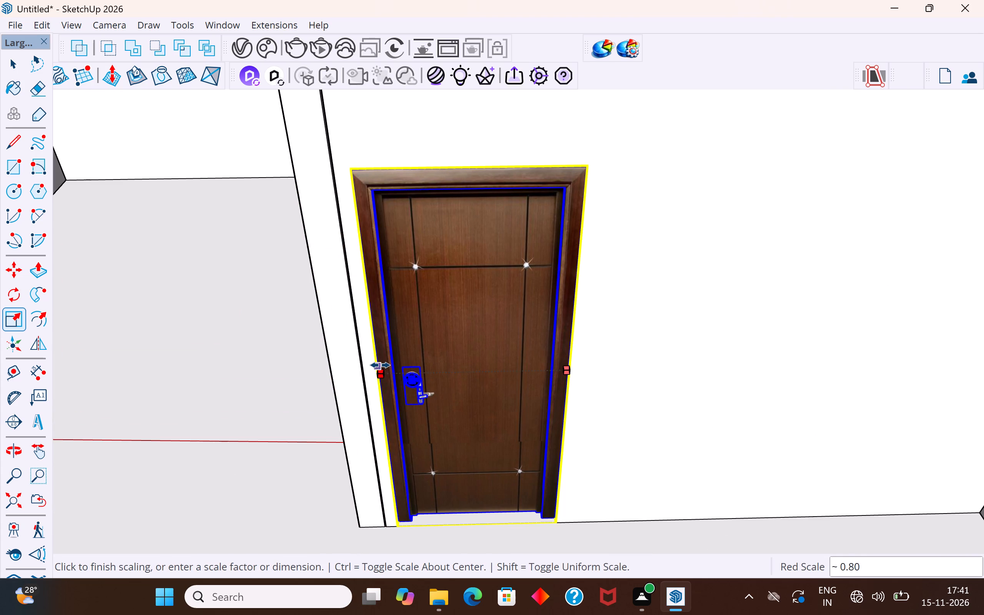
left_click(380, 365)
middle_click_drag(454, 420, 609, 352)
scroll(534, 385, "down", 9)
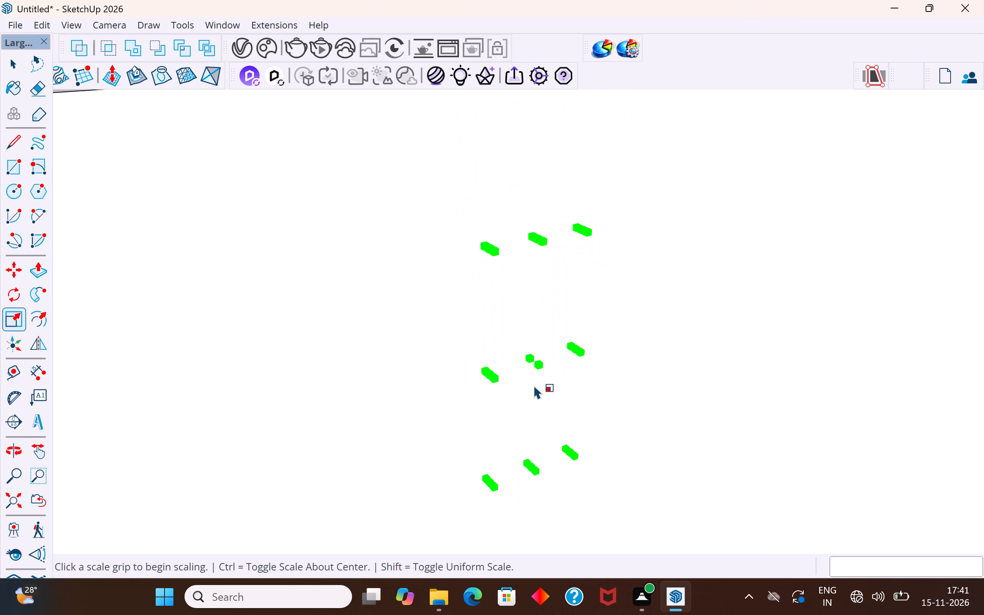
scroll(534, 385, "down", 1)
left_click(19, 64)
scroll(464, 384, "down", 4)
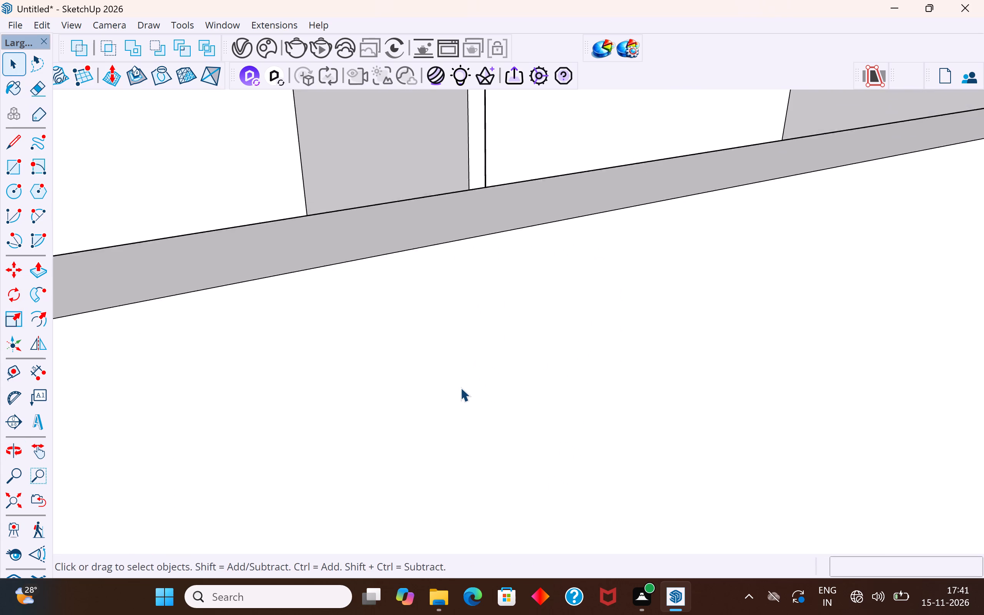
Inspect the building's partition walls and corner rooms from above, around the small enclosed room.
scroll(460, 387, "down", 20)
scroll(460, 387, "down", 4)
left_click(254, 443)
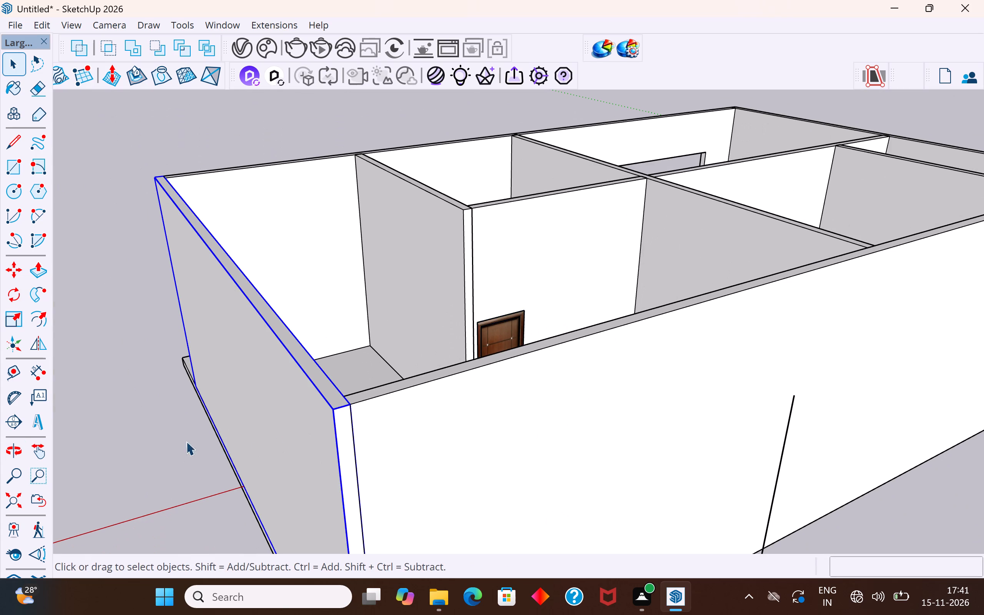
left_click(186, 441)
middle_click_drag(623, 296, 839, 409)
scroll(475, 315, "down", 4)
middle_click_drag(485, 336, 692, 390)
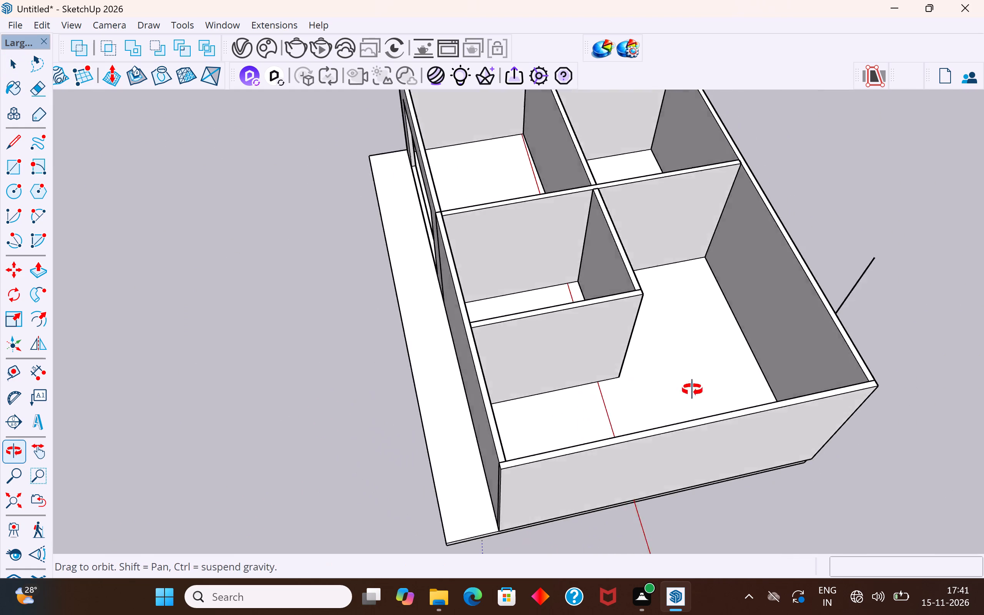
middle_click_drag(692, 390, 741, 376)
middle_click_drag(670, 263, 628, 344)
scroll(664, 344, "up", 2)
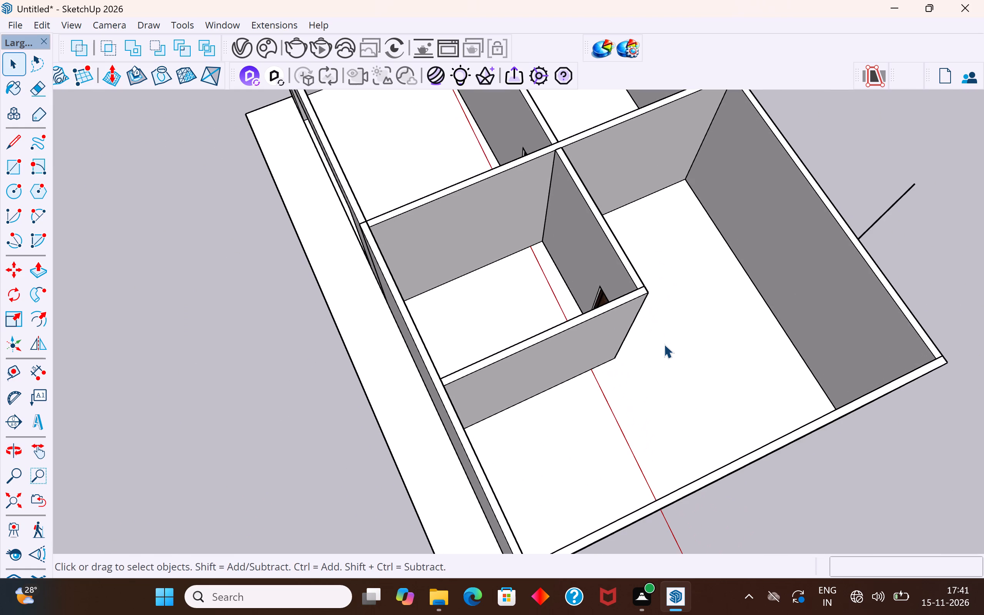
scroll(672, 344, "up", 1)
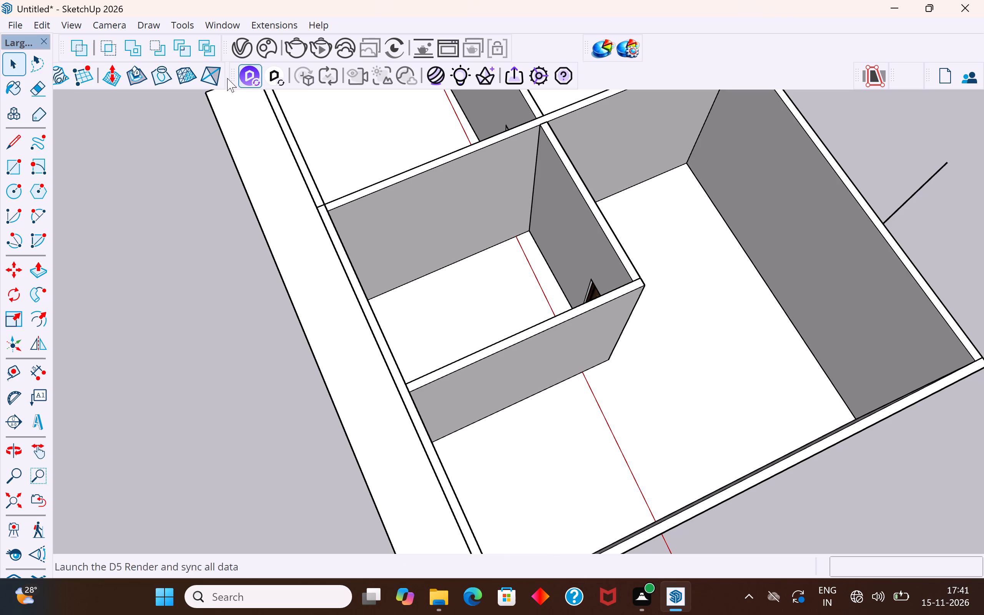
Save the model as ELEVATION DESIGN in the Sketchup intership file folder, in SketchUp Models (*.skp) format.
left_click(16, 25)
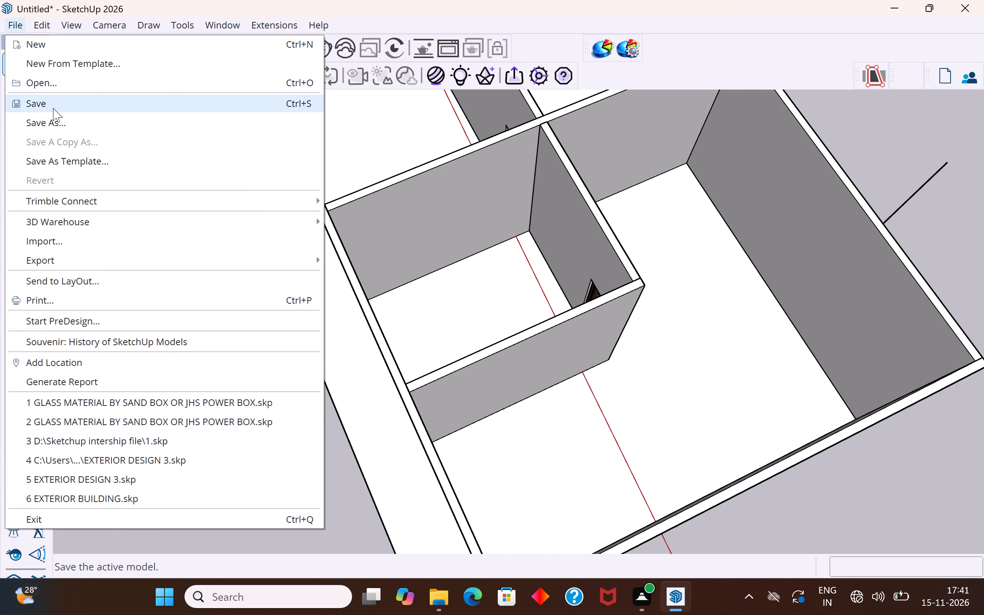
left_click(53, 107)
left_click(434, 386)
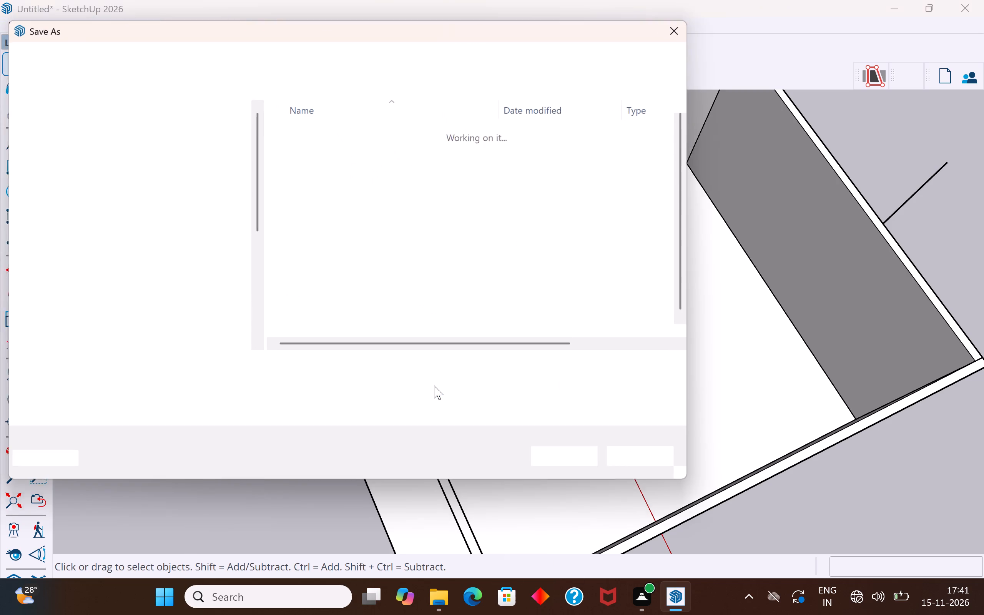
scroll(178, 311, "down", 2)
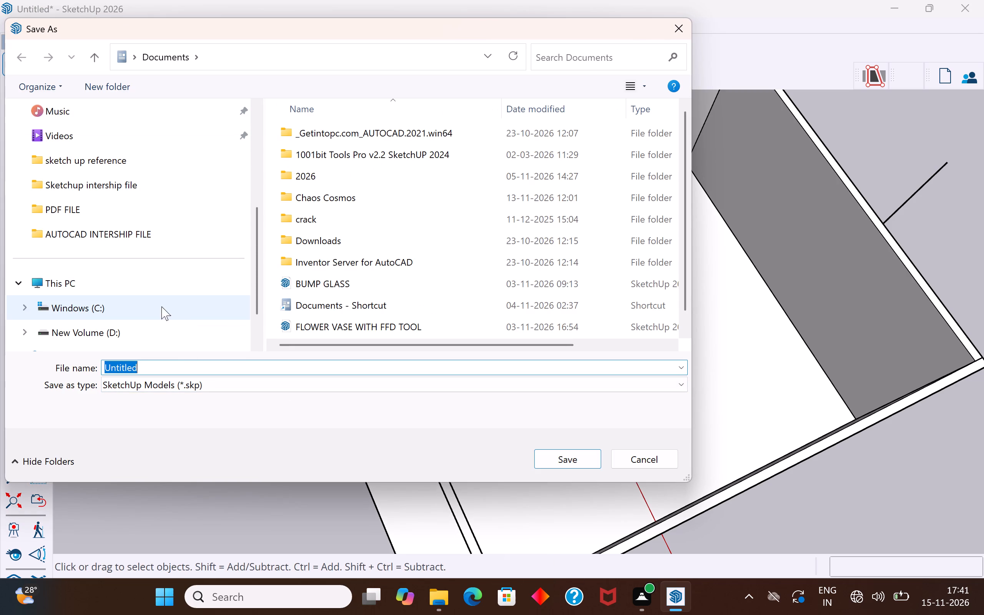
double_click(142, 188)
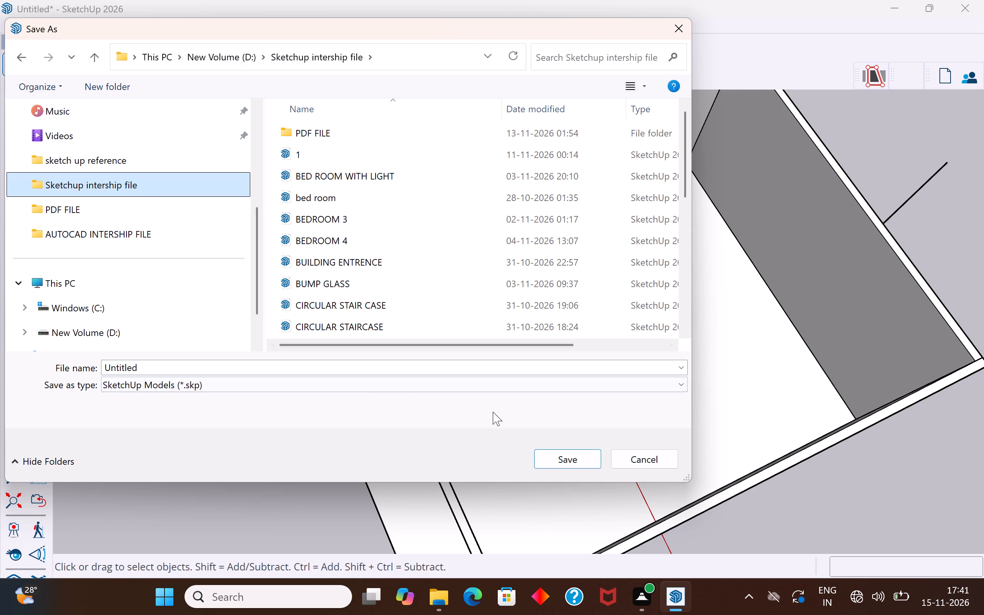
left_click(238, 371)
key("BackSpace")
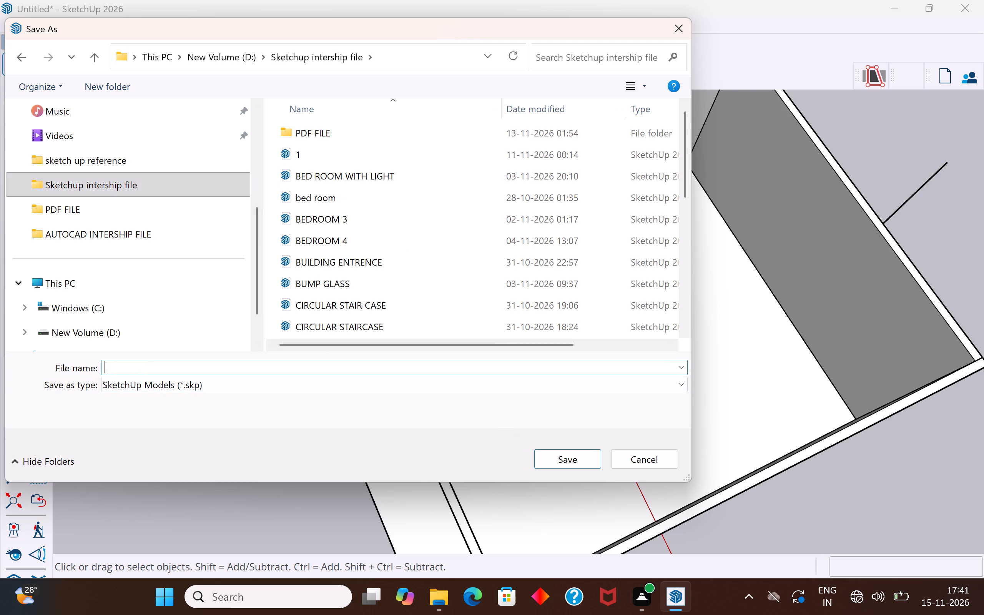
key("BackSpace")
key("BackSpace")
type("ELEVATION DESIGN")
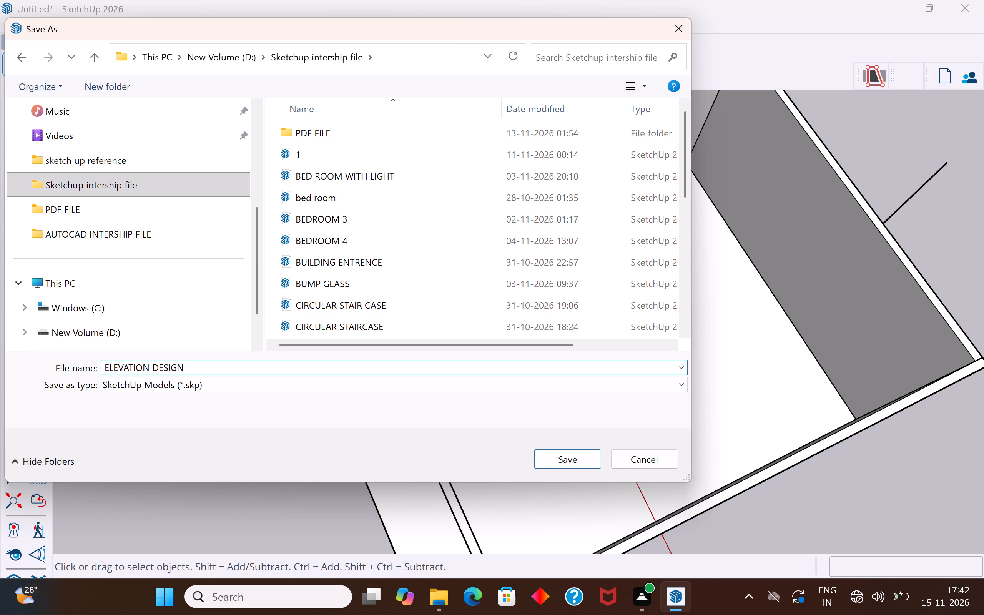
left_click(577, 466)
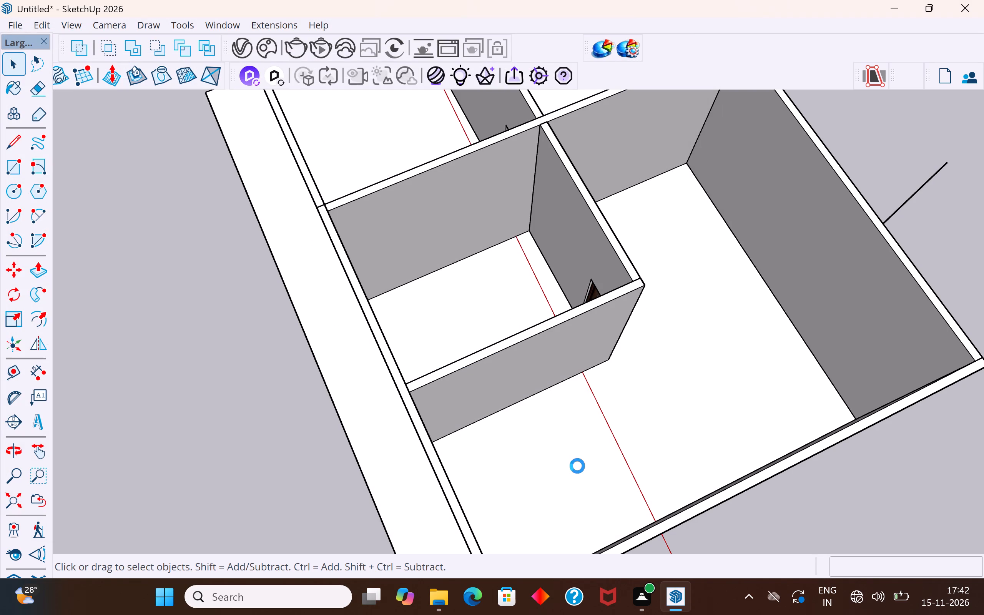
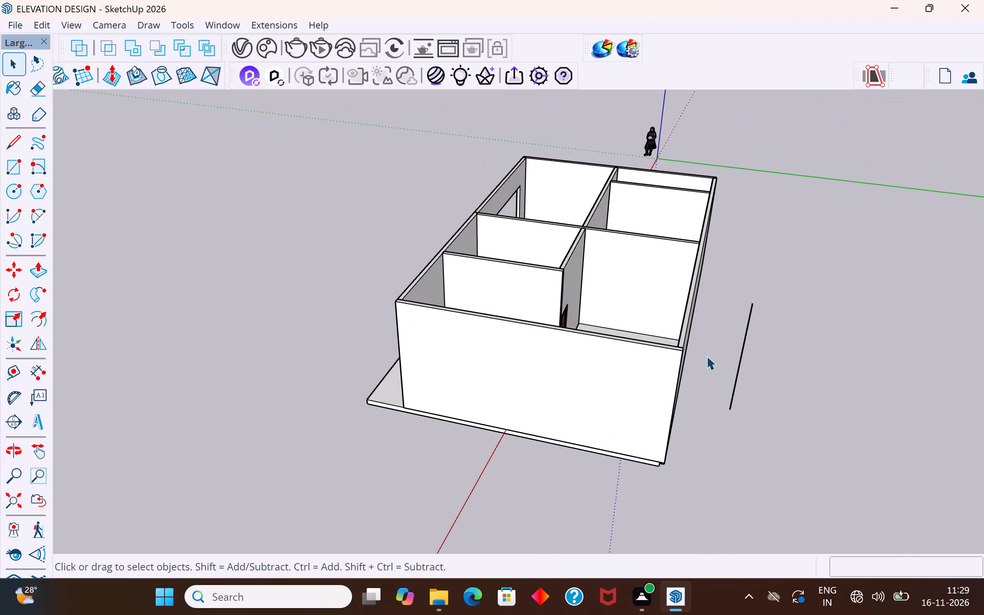
Delete the stray standalone line beside the building.
middle_click_drag(756, 311, 757, 213)
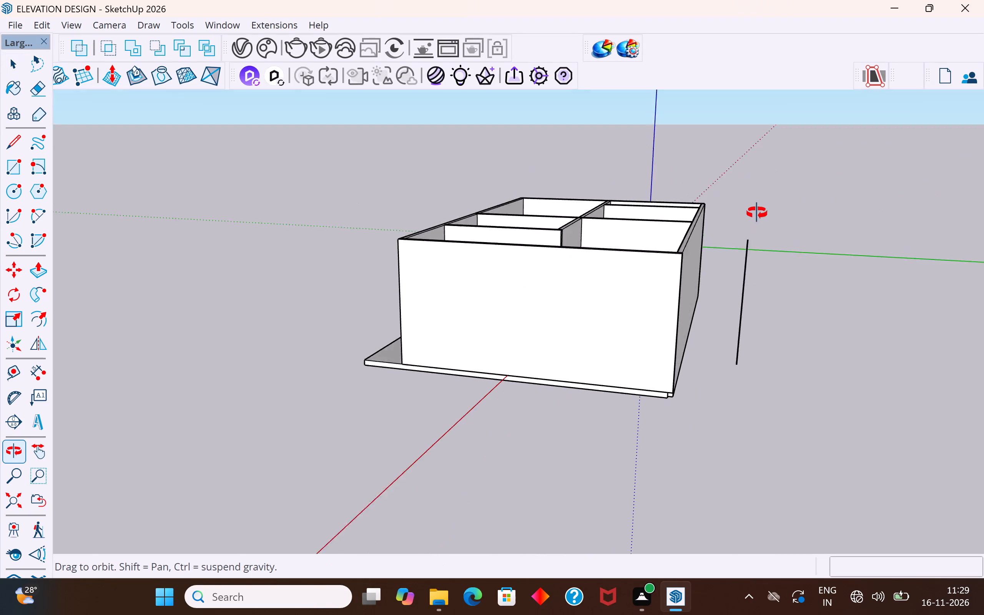
middle_click_drag(757, 213, 796, 276)
left_click_drag(798, 232, 735, 404)
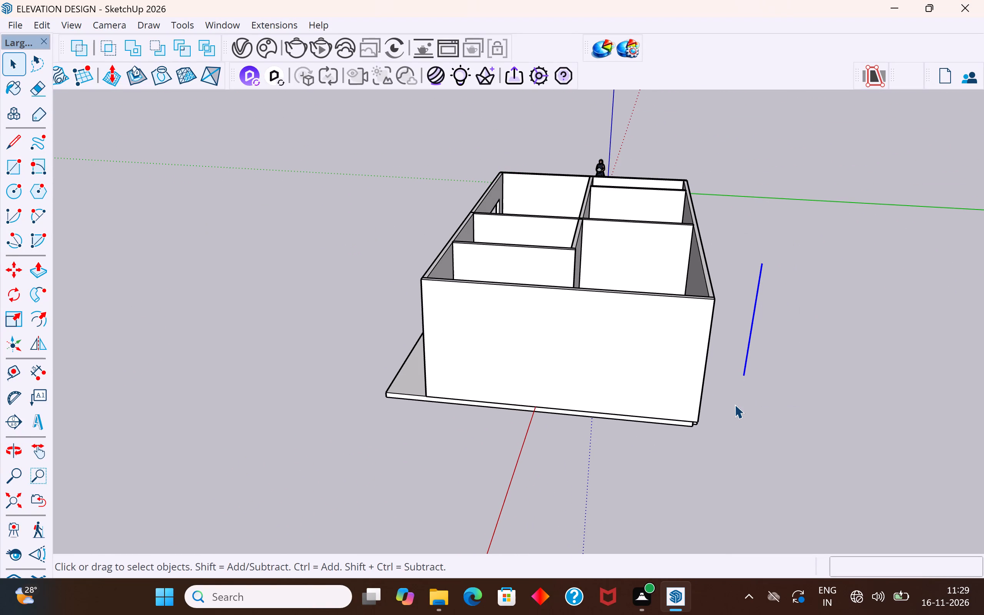
key("Delete")
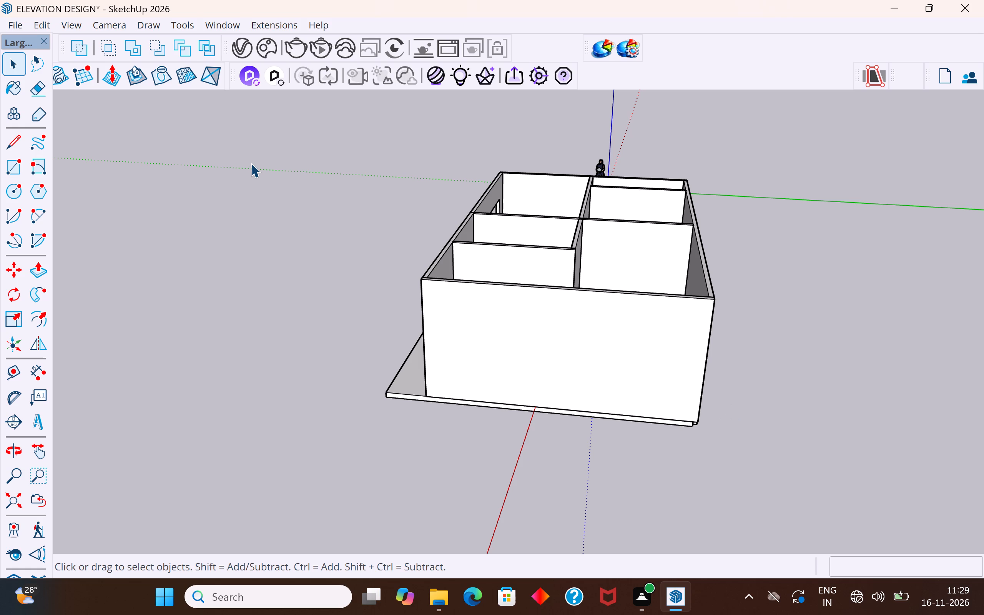
Inspect the building's rooms, partition walls and brown doors from several sides and from above.
scroll(514, 381, "down", 2)
middle_click_drag(429, 417, 674, 452)
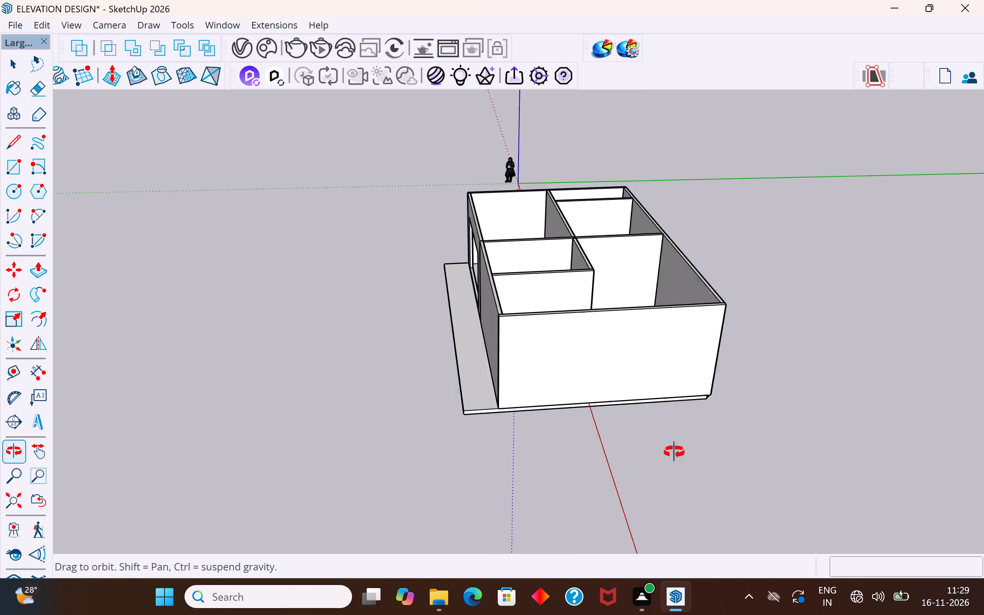
middle_click_drag(674, 452, 897, 474)
middle_click_drag(653, 382, 782, 344)
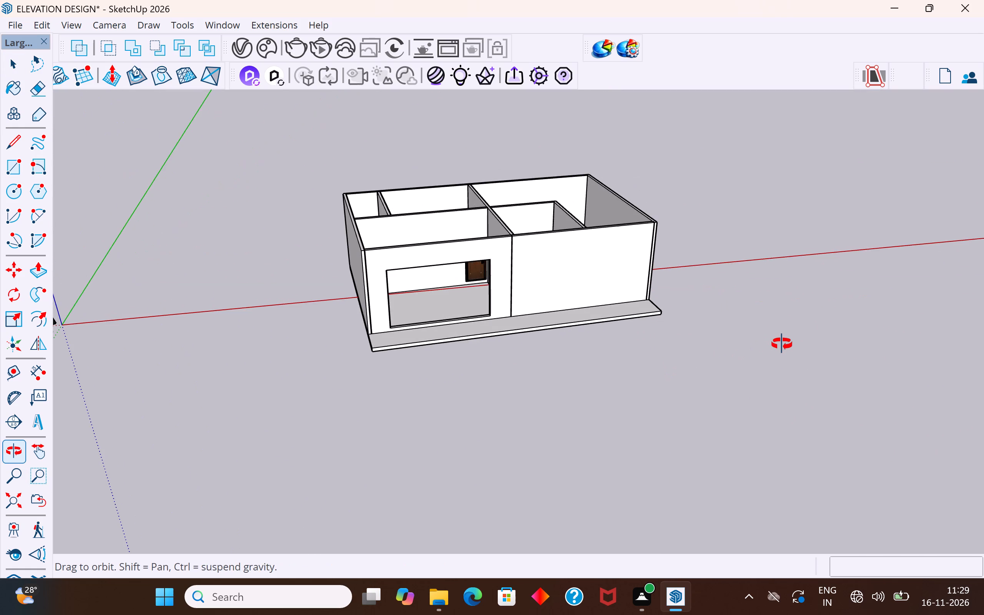
middle_click_drag(782, 344, 784, 417)
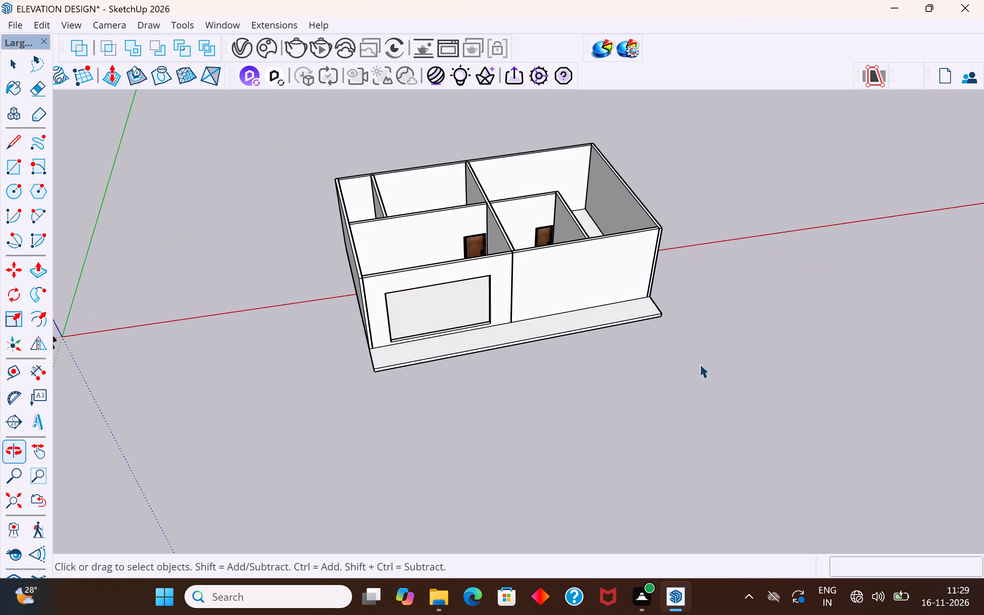
scroll(489, 289, "up", 2)
scroll(494, 273, "down", 2)
middle_click_drag(487, 306, 396, 452)
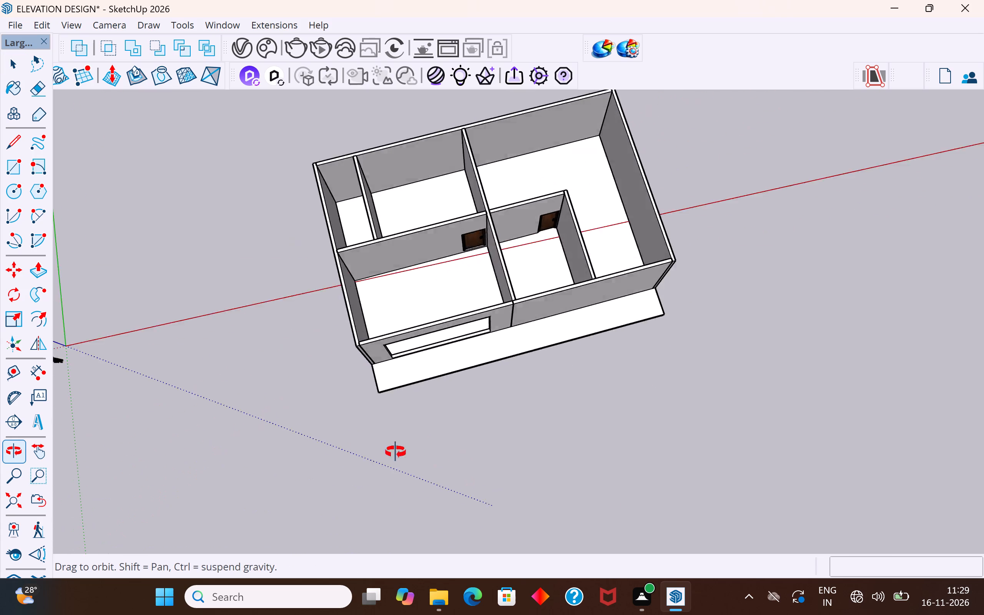
middle_click_drag(396, 452, 311, 426)
scroll(582, 219, "up", 3)
middle_click_drag(637, 241, 348, 209)
scroll(623, 326, "down", 3)
middle_click_drag(648, 349, 758, 361)
middle_click_drag(535, 287, 719, 277)
scroll(426, 181, "up", 2)
middle_click_drag(453, 186, 578, 221)
scroll(577, 295, "down", 4)
scroll(712, 291, "down", 3)
middle_click_drag(494, 278, 477, 258)
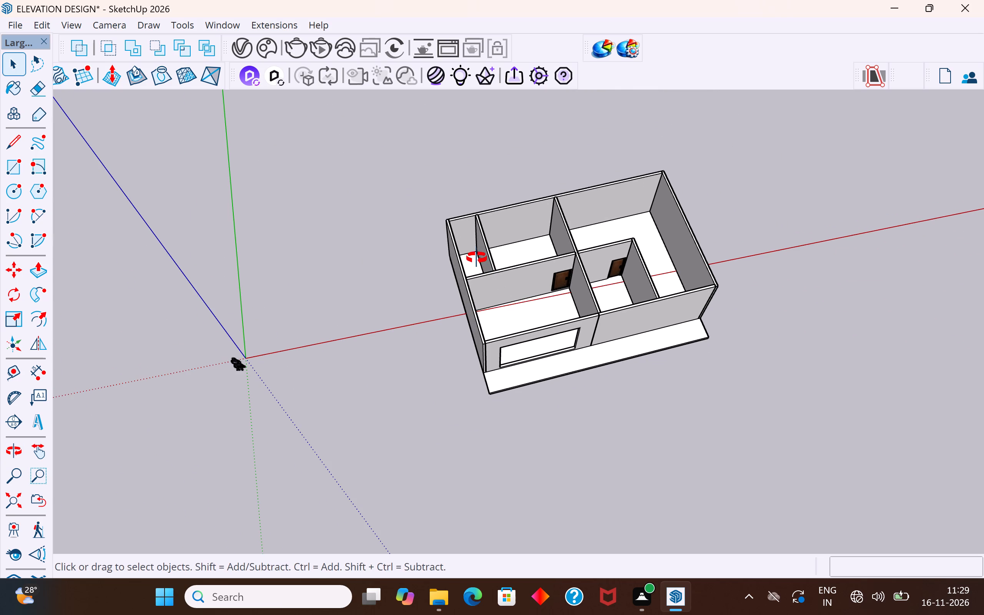
middle_click_drag(477, 258, 440, 249)
scroll(587, 289, "up", 4)
middle_click_drag(573, 301, 584, 287)
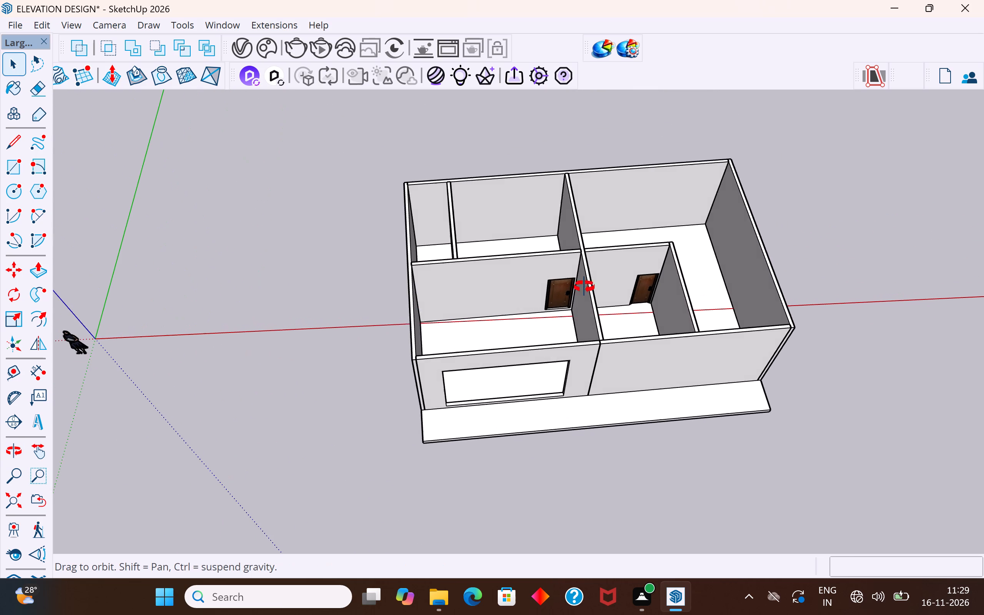
middle_click_drag(584, 287, 547, 328)
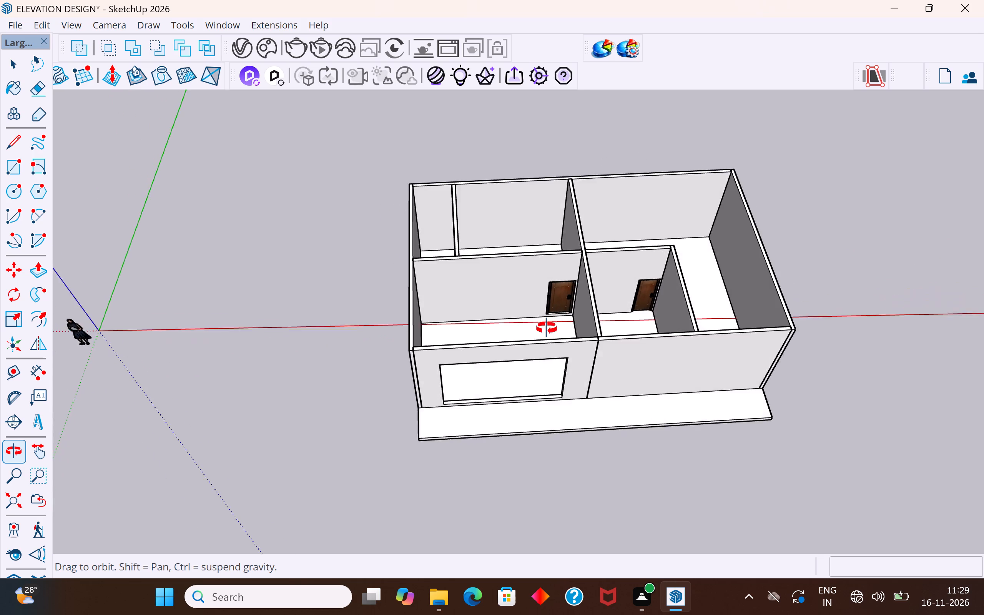
middle_click_drag(547, 328, 547, 365)
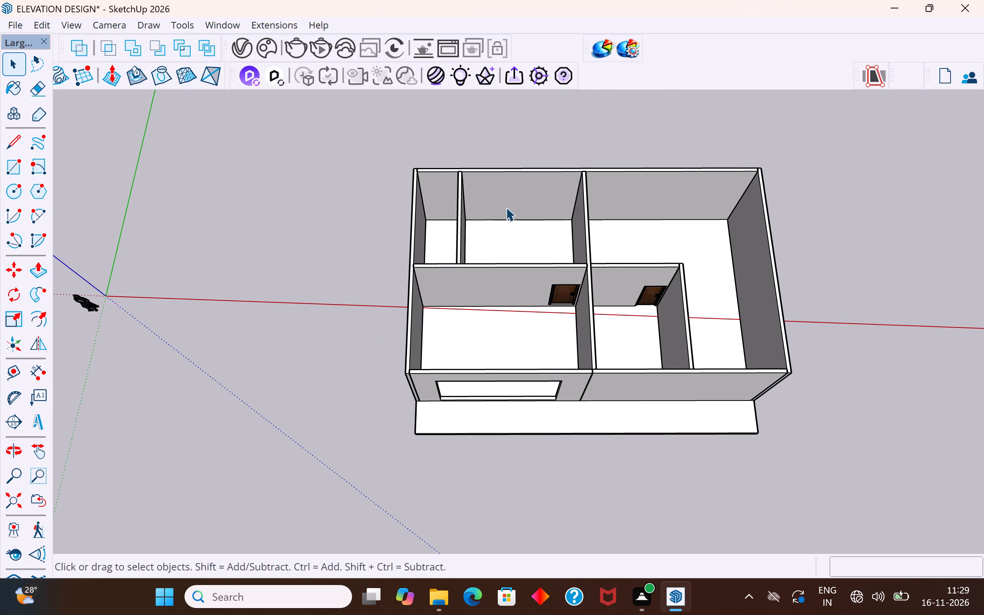
Measure the clear width of the narrow corner room between its partition and the outer wall.
scroll(453, 218, "up", 4)
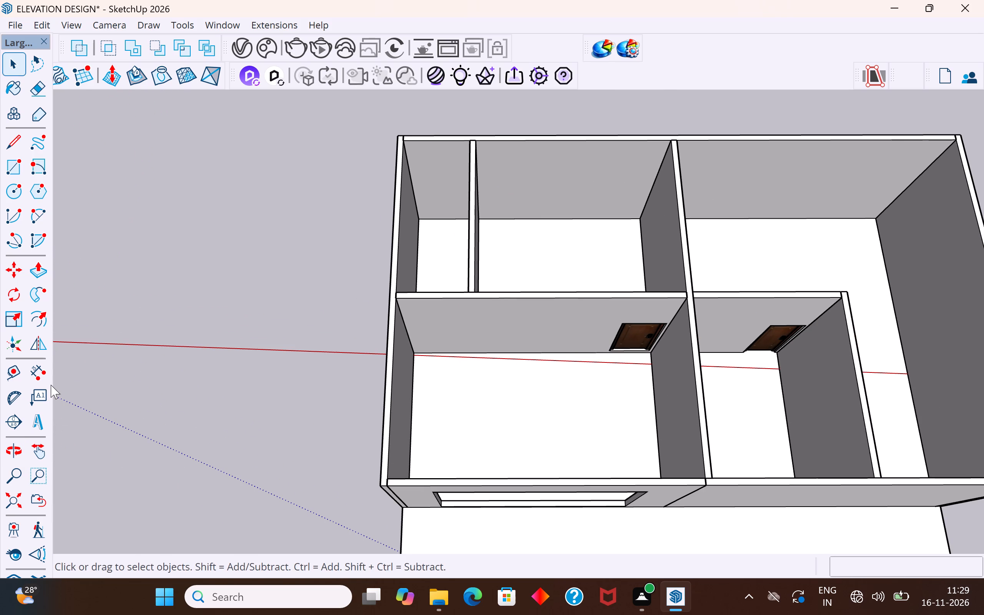
left_click(33, 366)
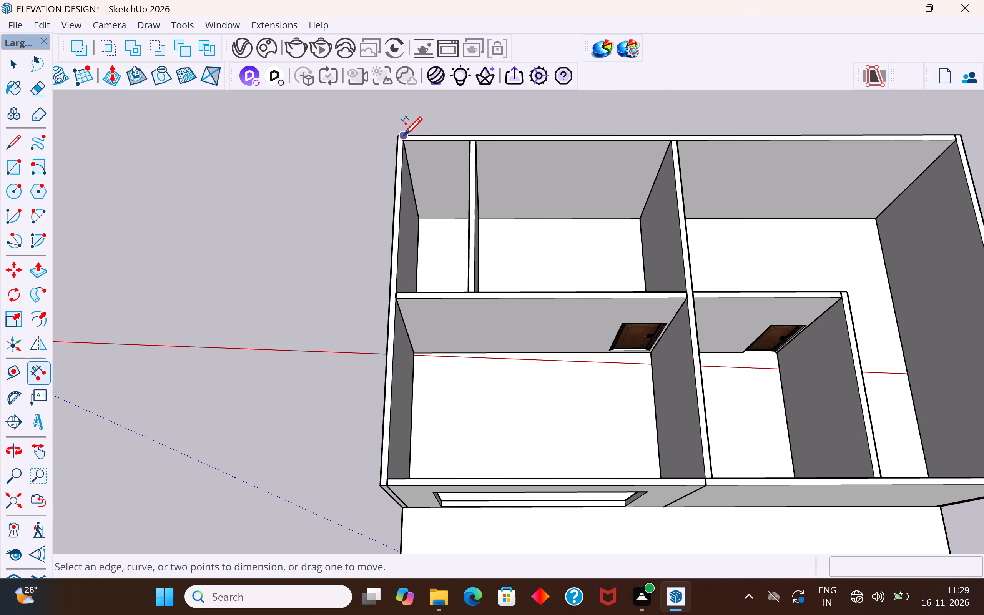
scroll(399, 150, "up", 8)
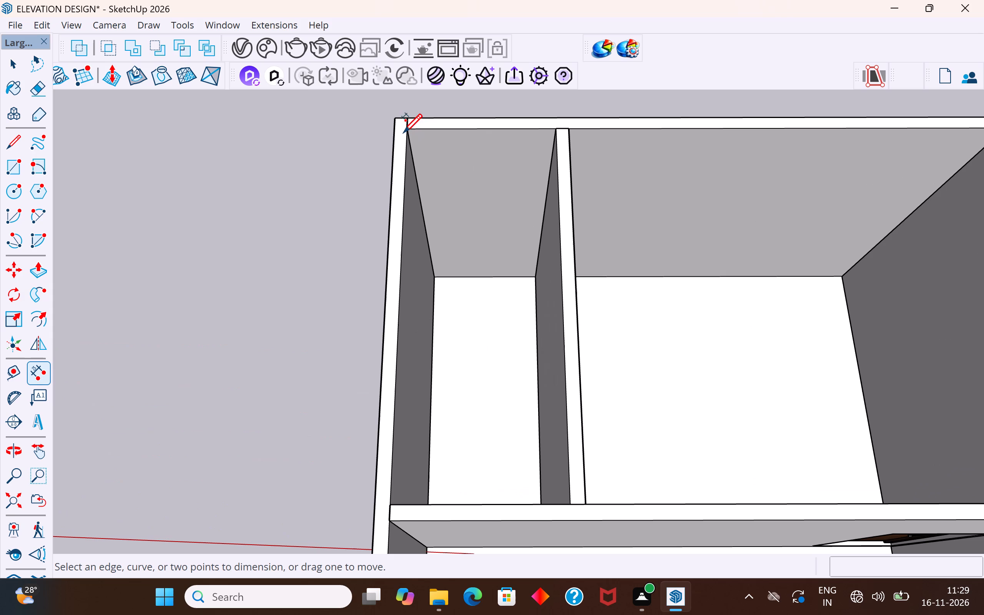
left_click(558, 134)
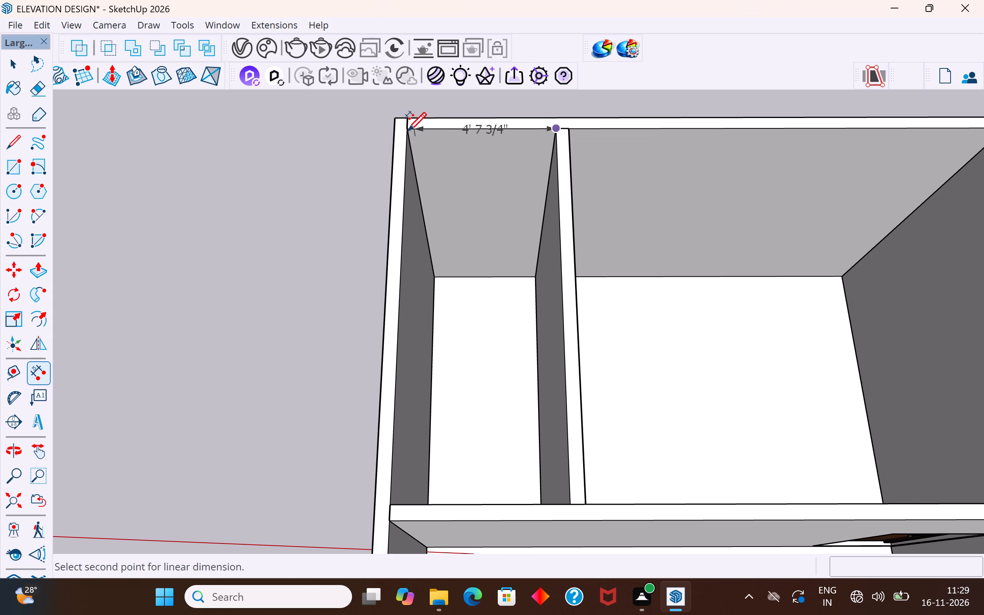
scroll(406, 132, "up", 5)
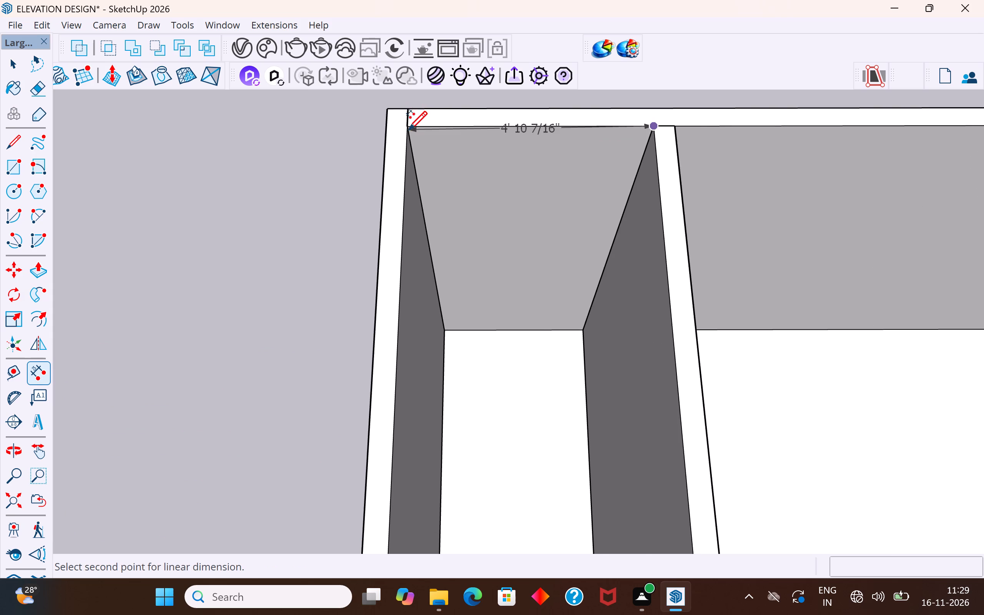
scroll(409, 131, "up", 5)
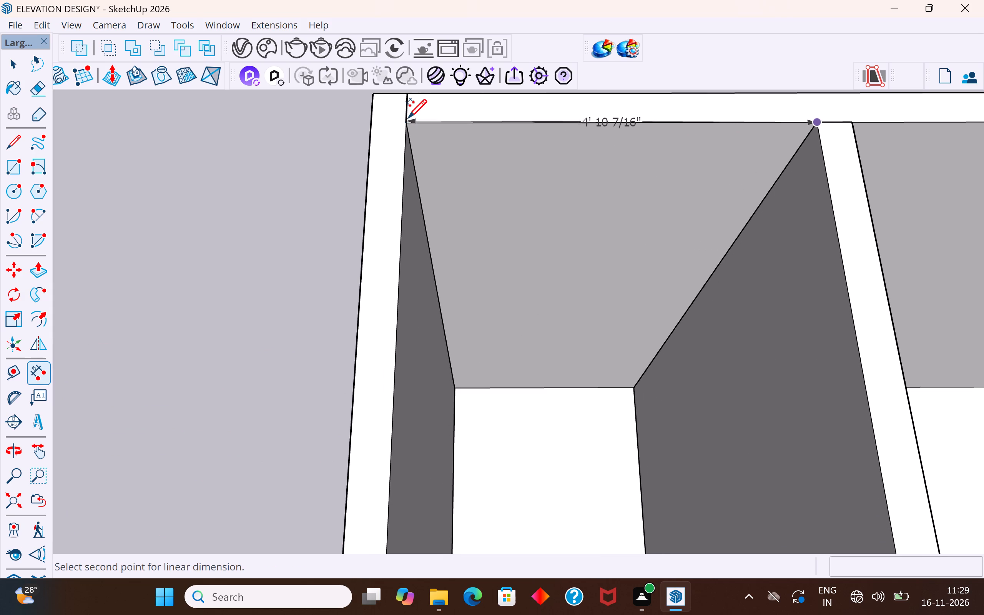
left_click(407, 123)
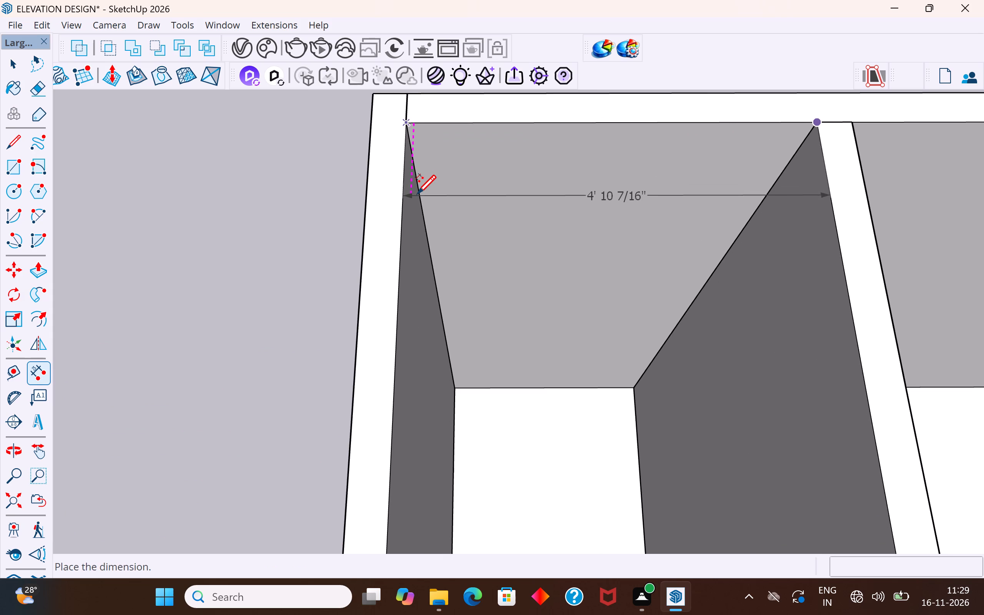
scroll(417, 196, "down", 1)
key("Escape")
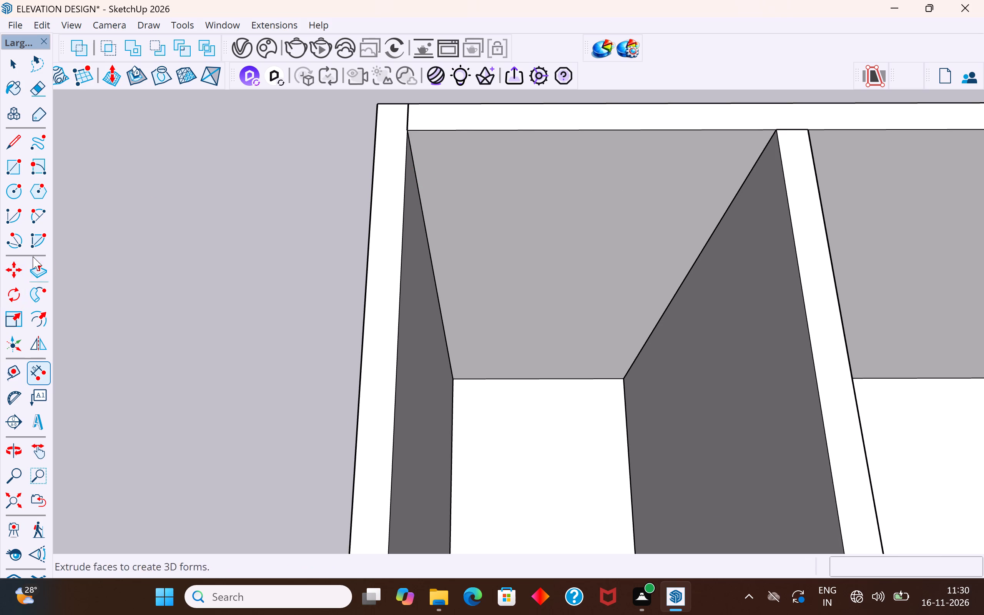
Place a guide line 5' from the outer wall's inner top edge, across the narrow corner room.
left_click(14, 365)
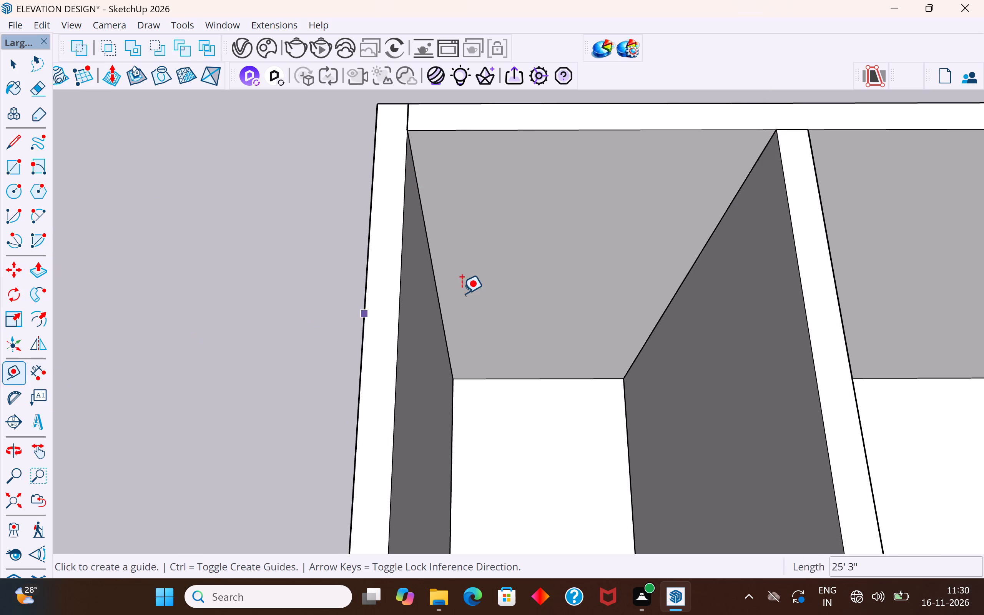
left_click(400, 268)
scroll(639, 256, "down", 4)
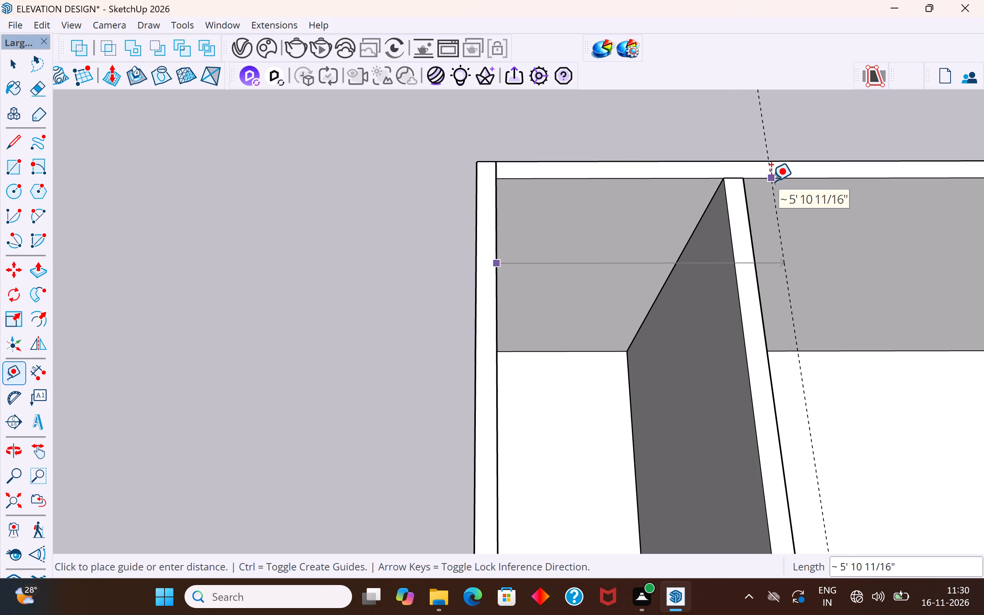
type("5'")
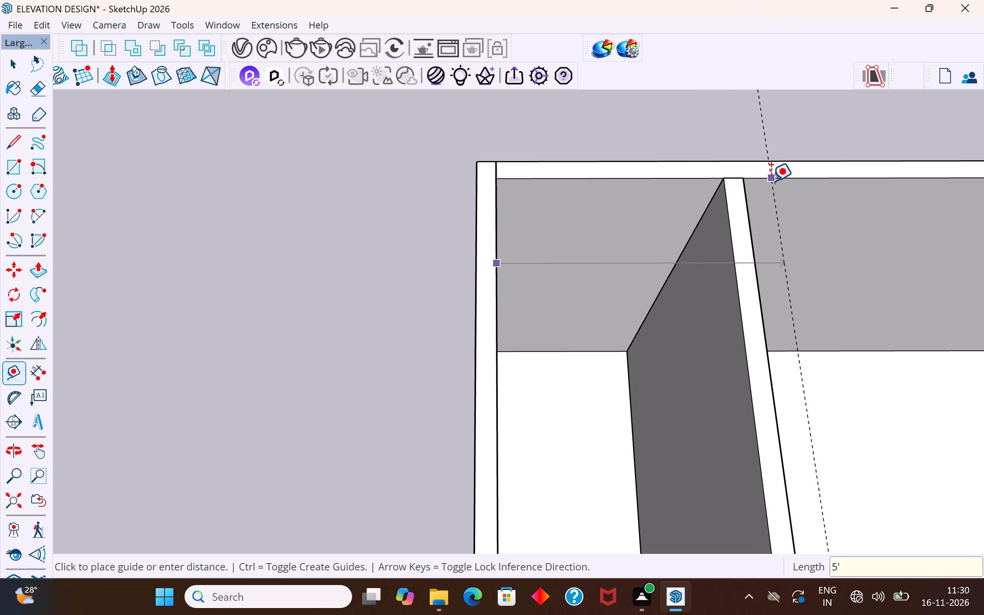
key("Return")
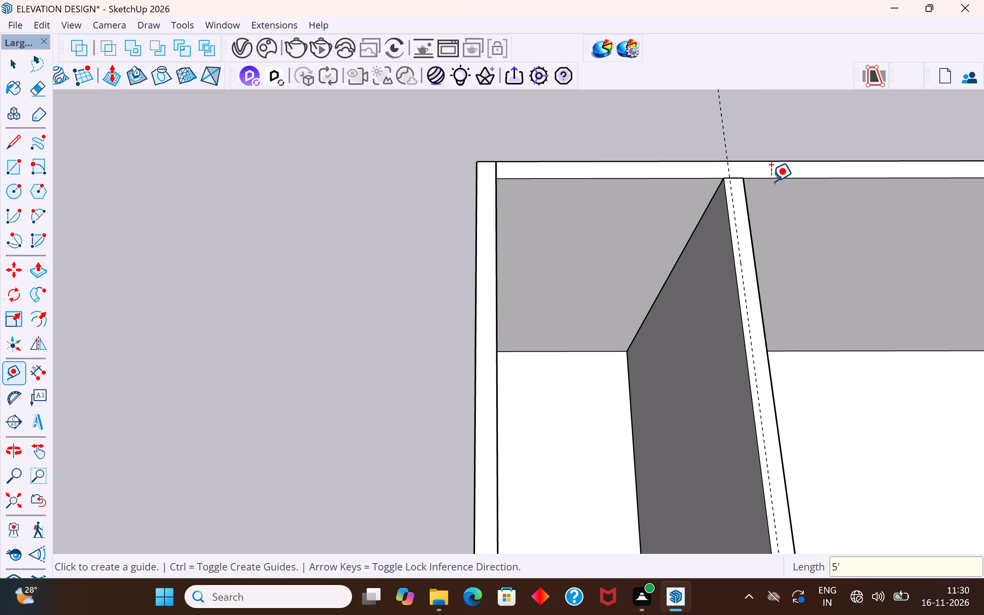
left_click(10, 59)
left_click(225, 204)
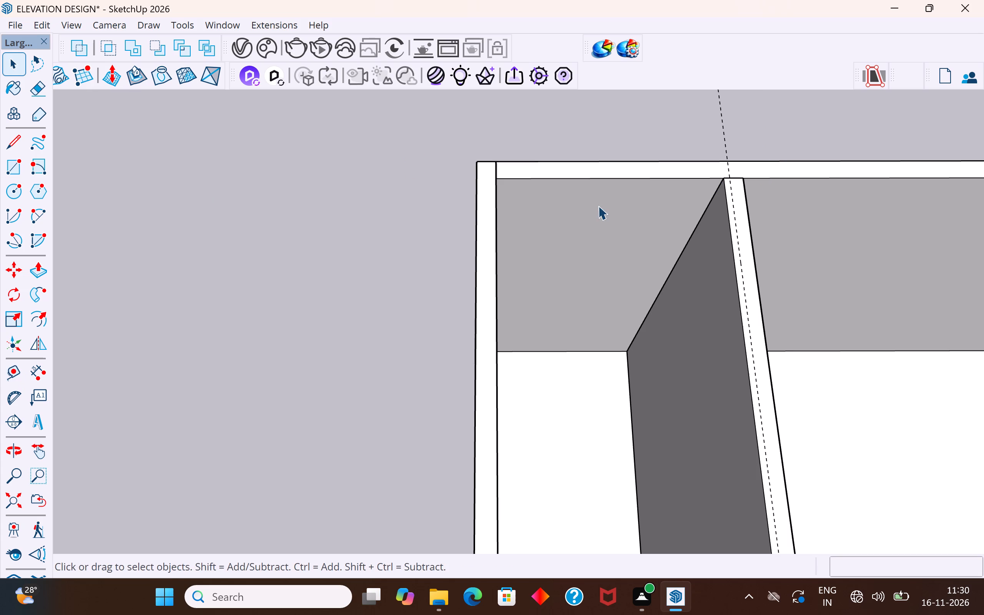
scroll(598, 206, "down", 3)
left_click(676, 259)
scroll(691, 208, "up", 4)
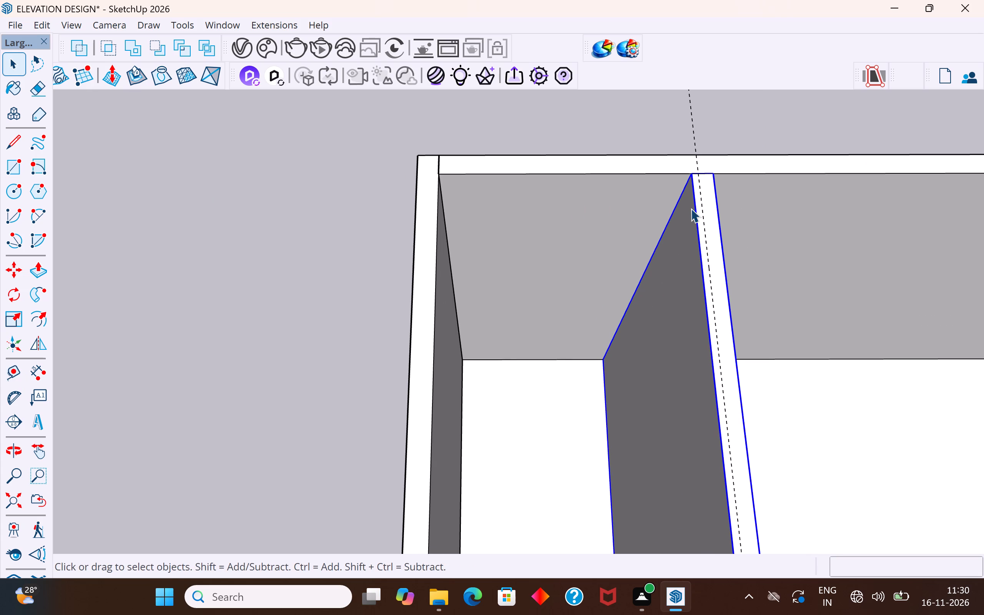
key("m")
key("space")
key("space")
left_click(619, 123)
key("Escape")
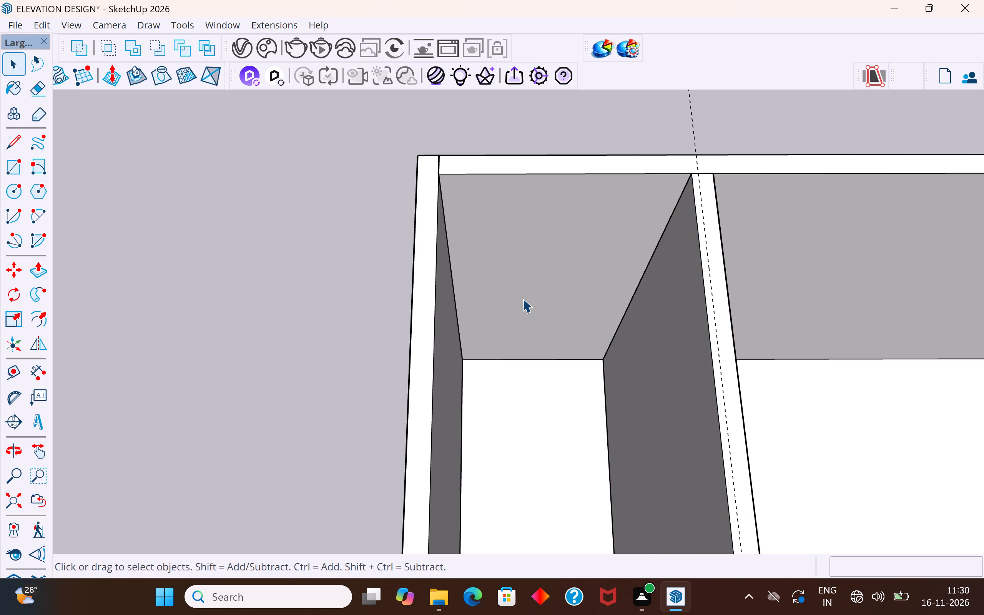
Move the narrow corner room's partition wall by its near top corner onto the 5' guide line.
scroll(523, 299, "down", 5)
left_click(627, 304)
scroll(627, 296, "up", 5)
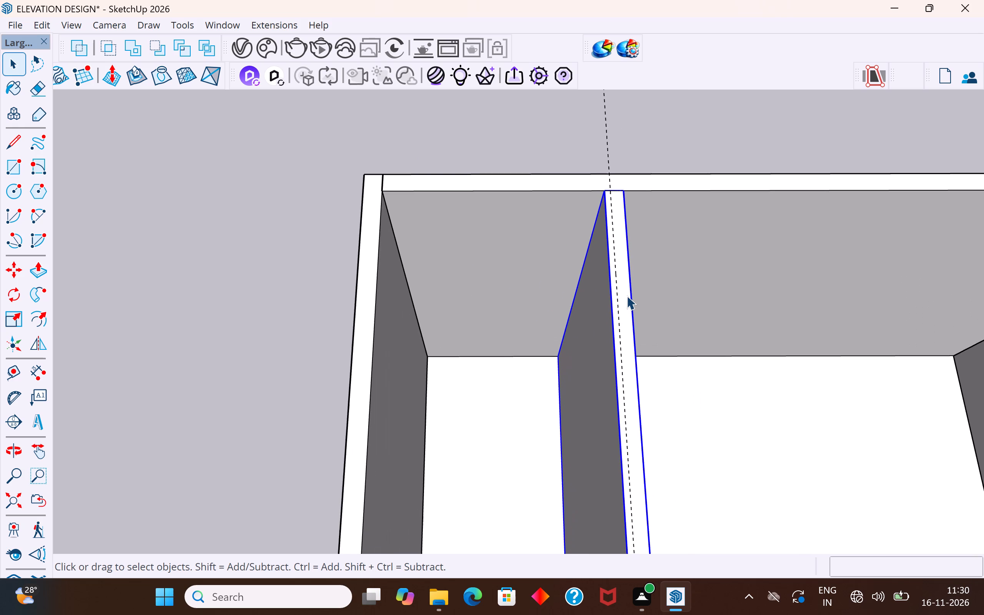
key("m")
scroll(604, 192, "up", 6)
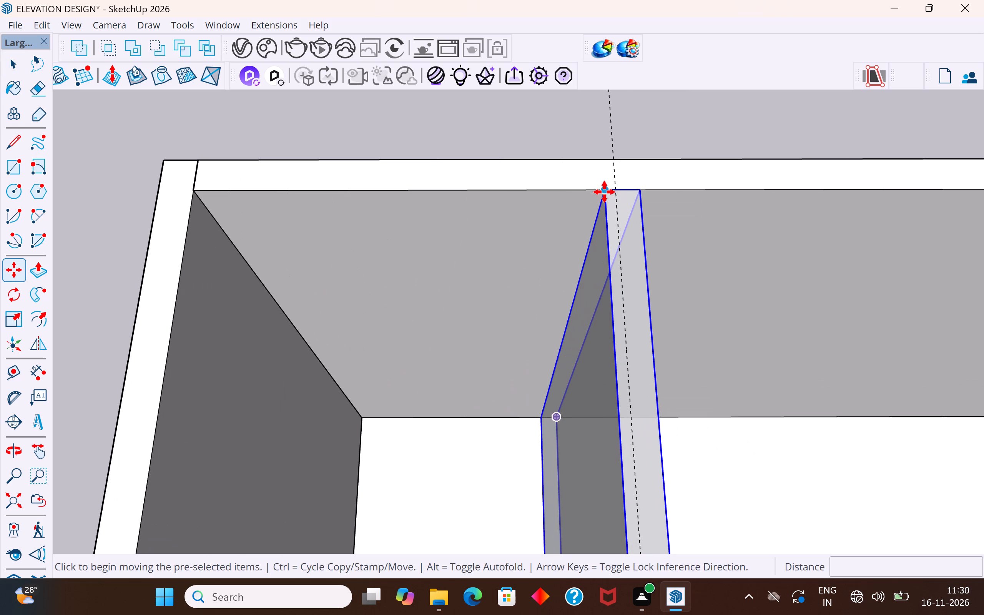
left_click(604, 192)
left_click(618, 190)
scroll(593, 189, "down", 16)
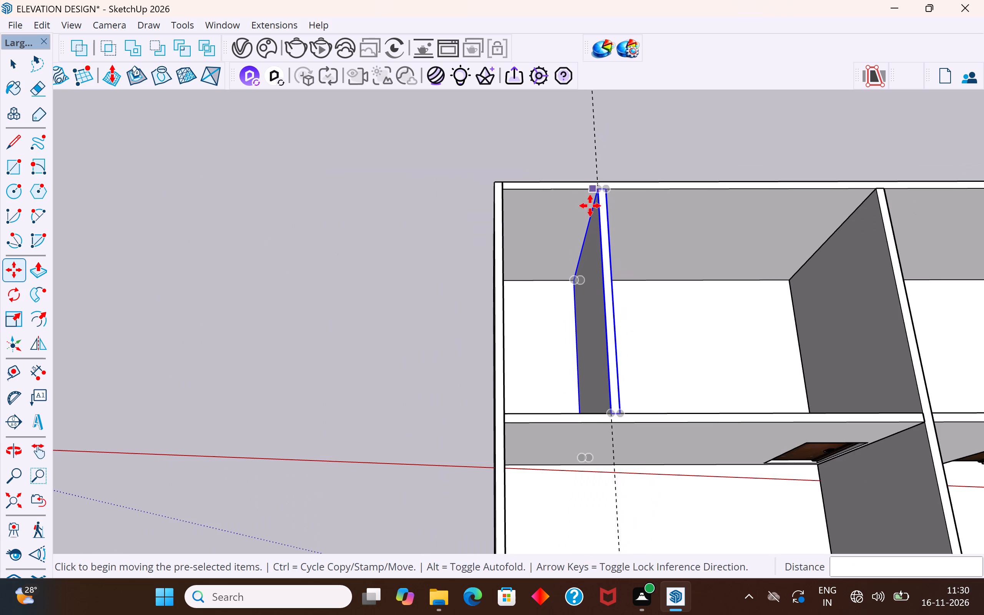
left_click(21, 66)
left_click(336, 359)
Inspect the moved partition and the building's rooms, doors and front opening from above and from several sides.
middle_click_drag(577, 361, 489, 338)
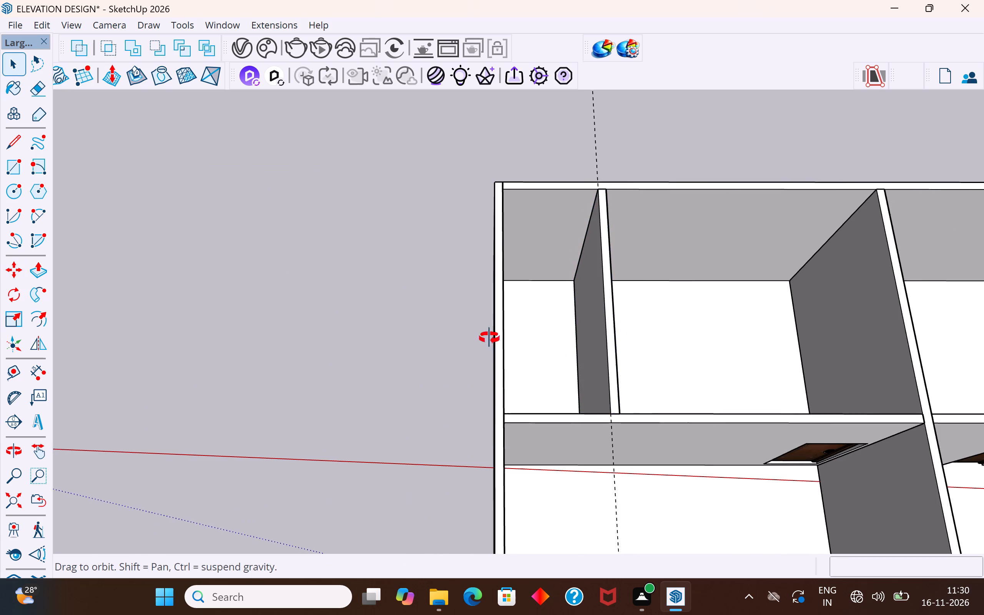
middle_click_drag(489, 338, 583, 323)
scroll(617, 288, "up", 3)
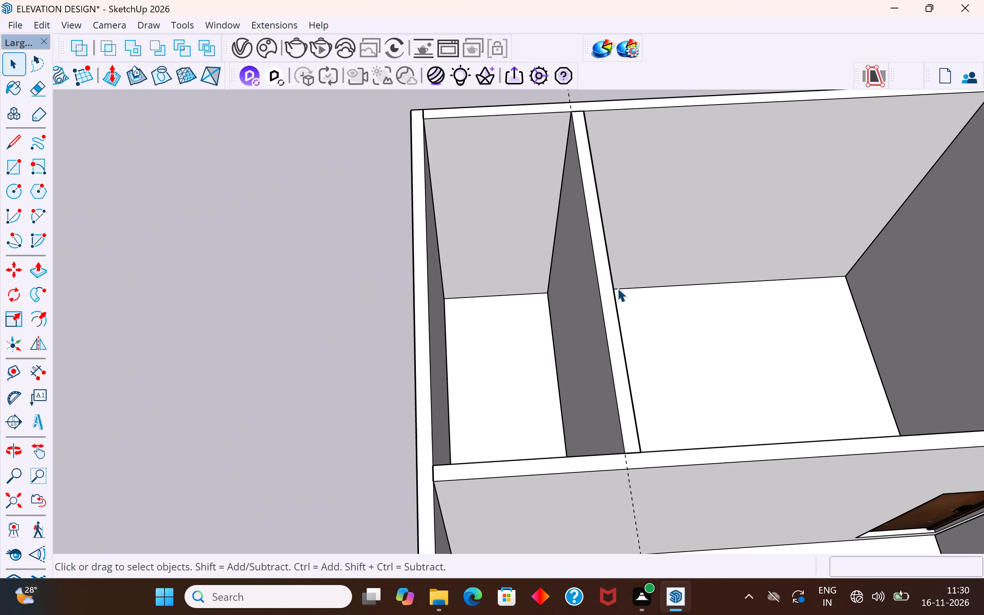
scroll(617, 288, "up", 1)
scroll(617, 288, "down", 4)
scroll(517, 359, "down", 7)
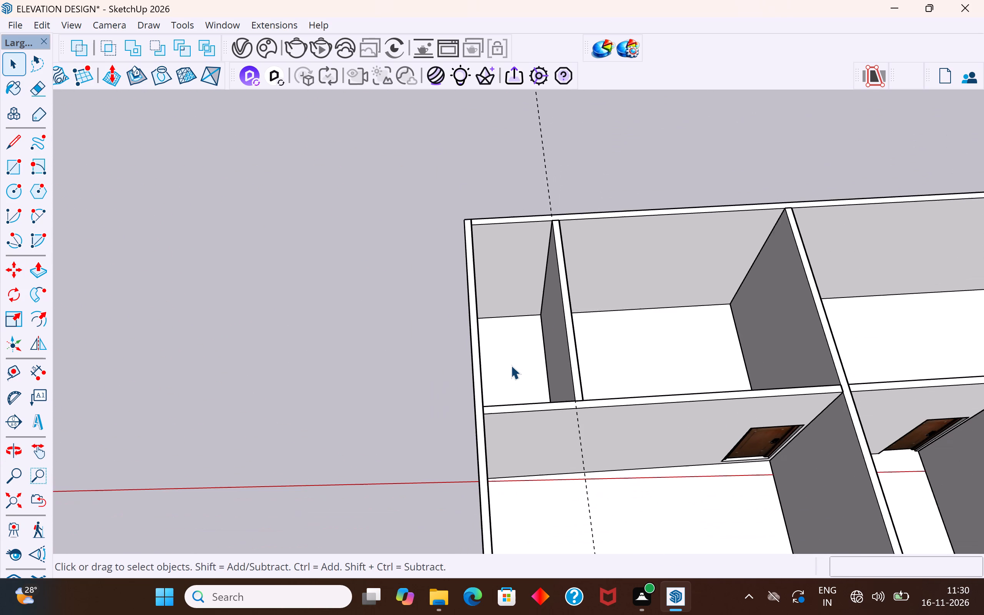
middle_click_drag(645, 376, 834, 393)
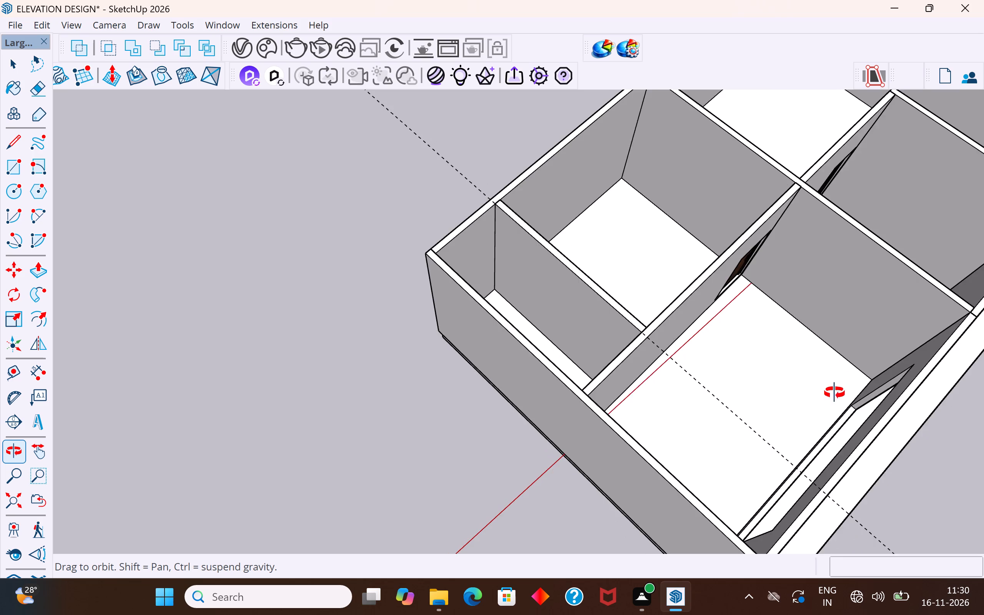
middle_click_drag(834, 393, 796, 307)
scroll(673, 318, "down", 4)
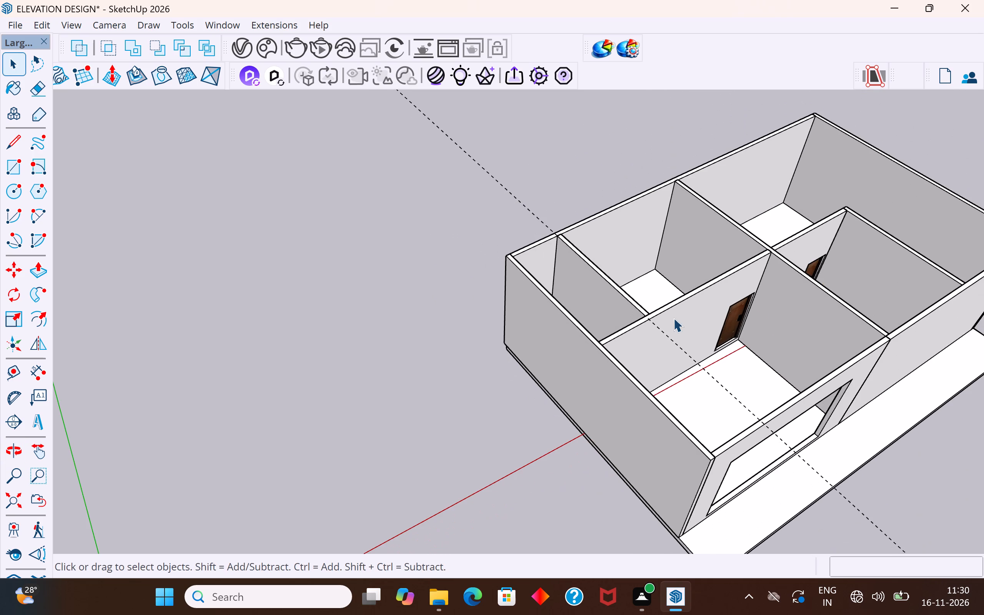
middle_click_drag(760, 331, 582, 370)
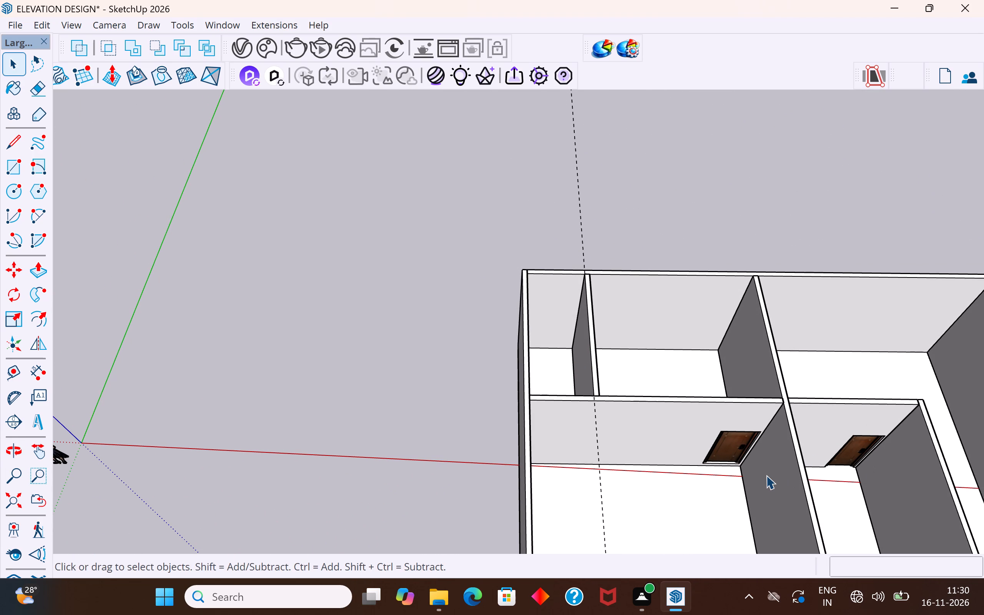
scroll(628, 427, "down", 2)
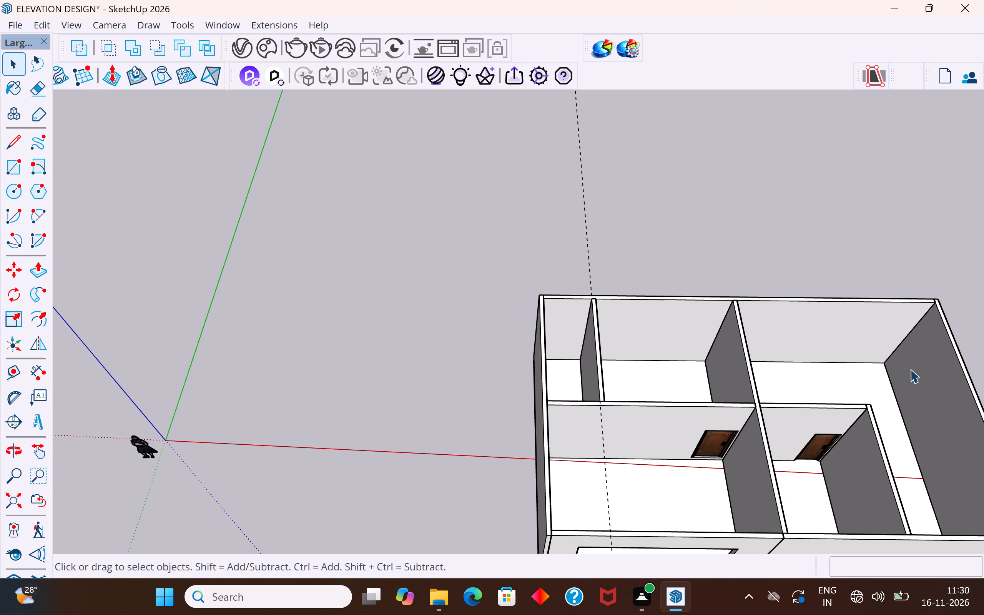
scroll(559, 407, "down", 3)
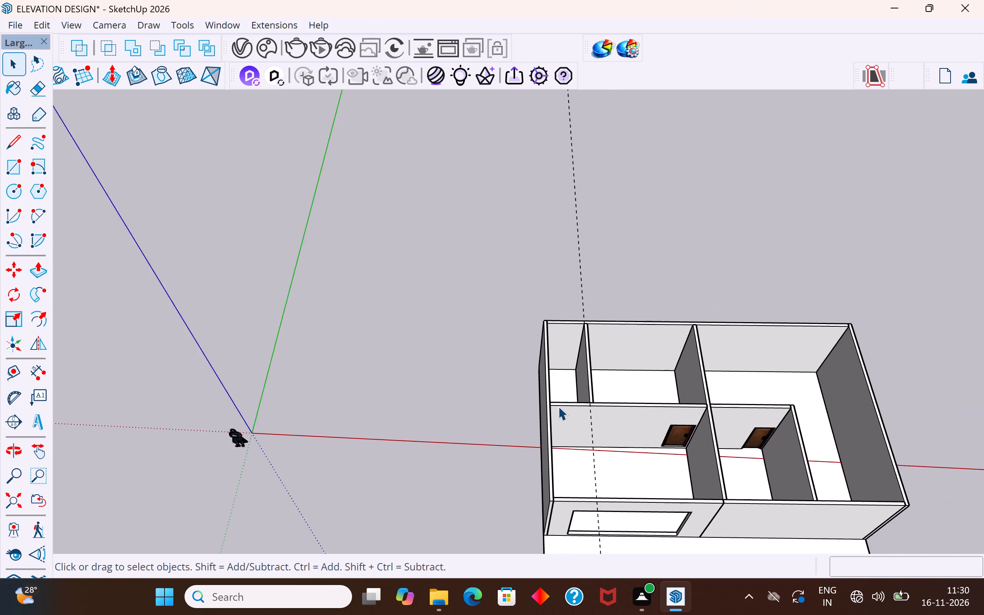
scroll(558, 406, "down", 4)
middle_click_drag(701, 465, 722, 279)
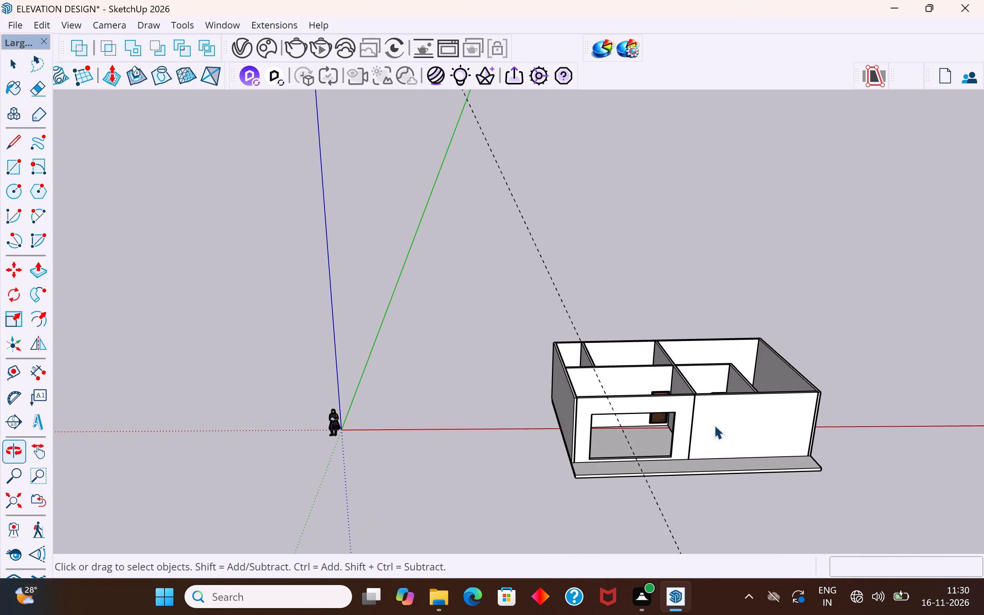
scroll(714, 425, "up", 1)
middle_click_drag(715, 382, 740, 445)
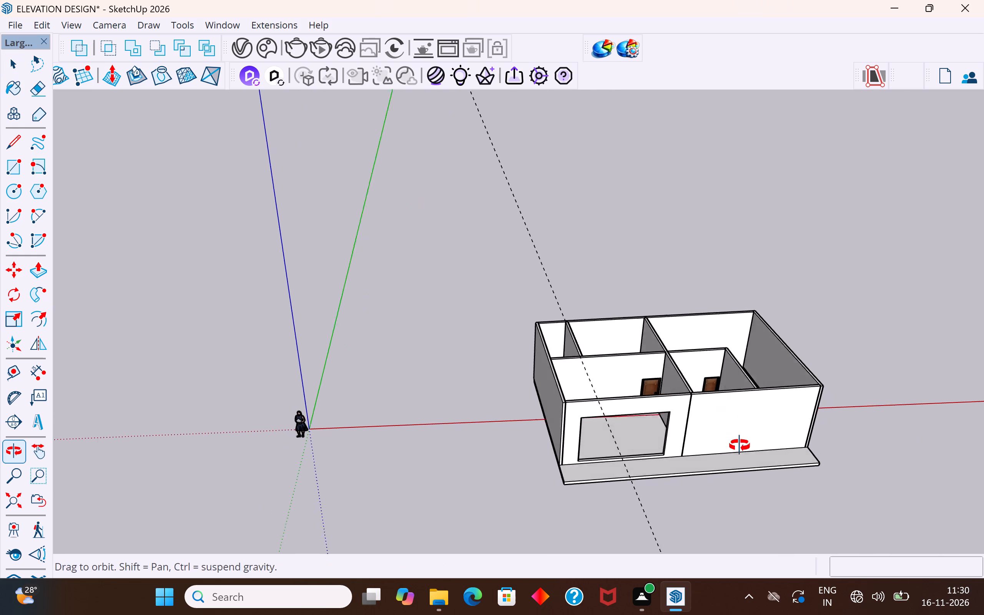
middle_click_drag(740, 445, 740, 446)
scroll(739, 417, "up", 2)
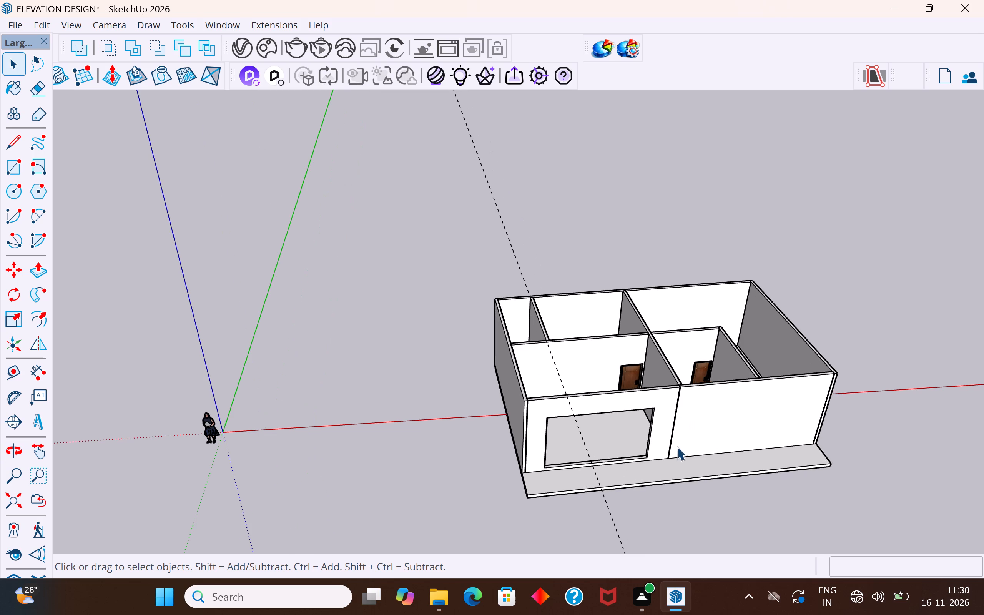
middle_click_drag(610, 381, 623, 428)
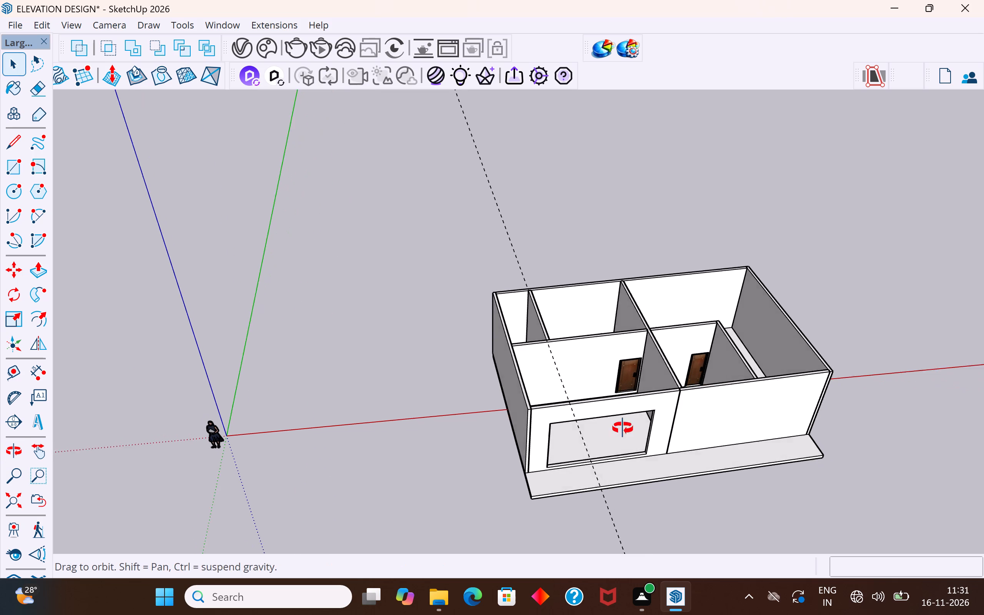
middle_click_drag(623, 428, 633, 462)
scroll(611, 314, "up", 5)
middle_click_drag(714, 310, 702, 343)
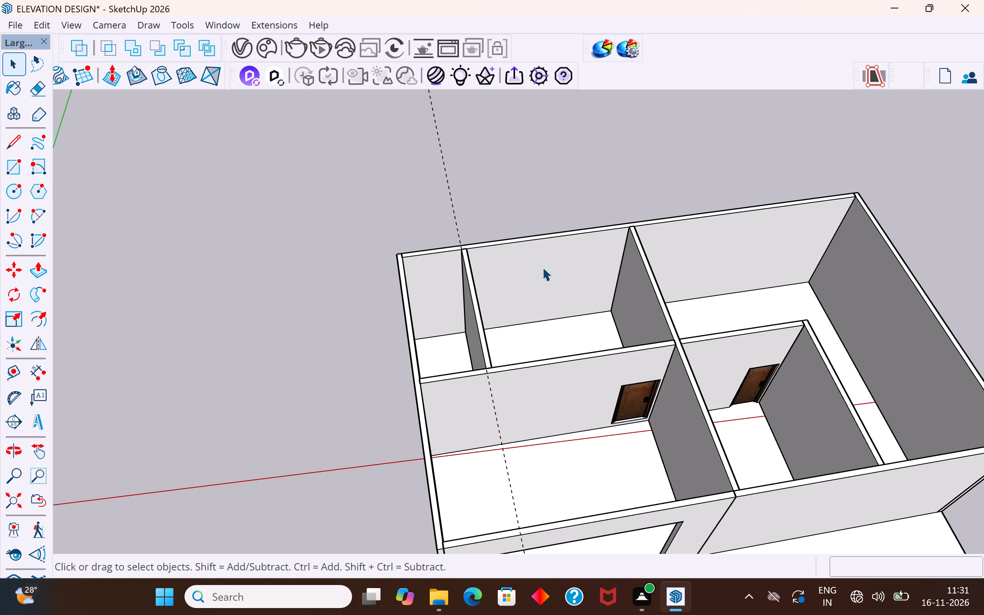
Place a guide line 6' from the outer wall's inner top edge, parallel to the narrow corner room's partition.
left_click(12, 376)
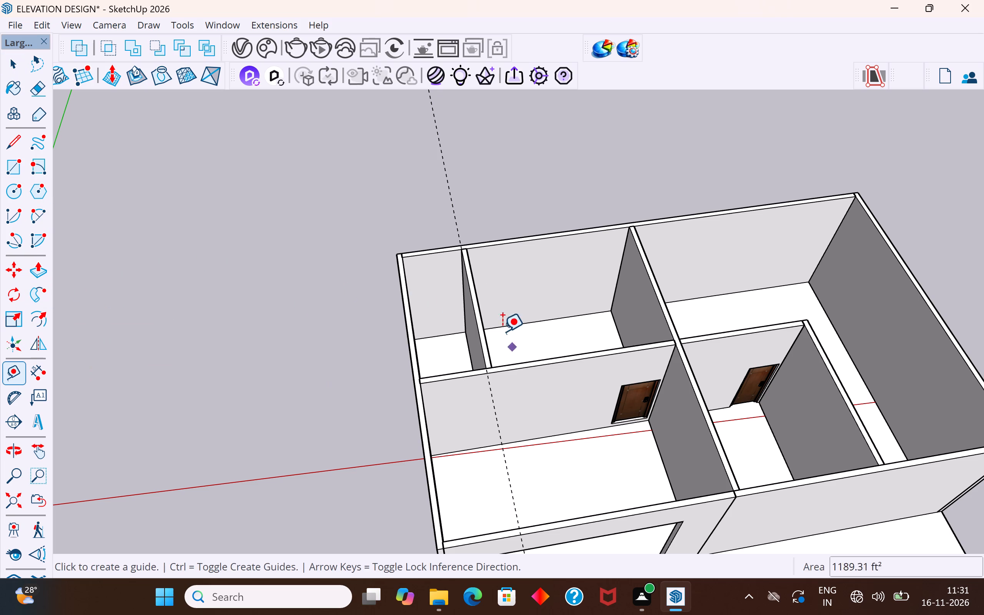
left_click(404, 276)
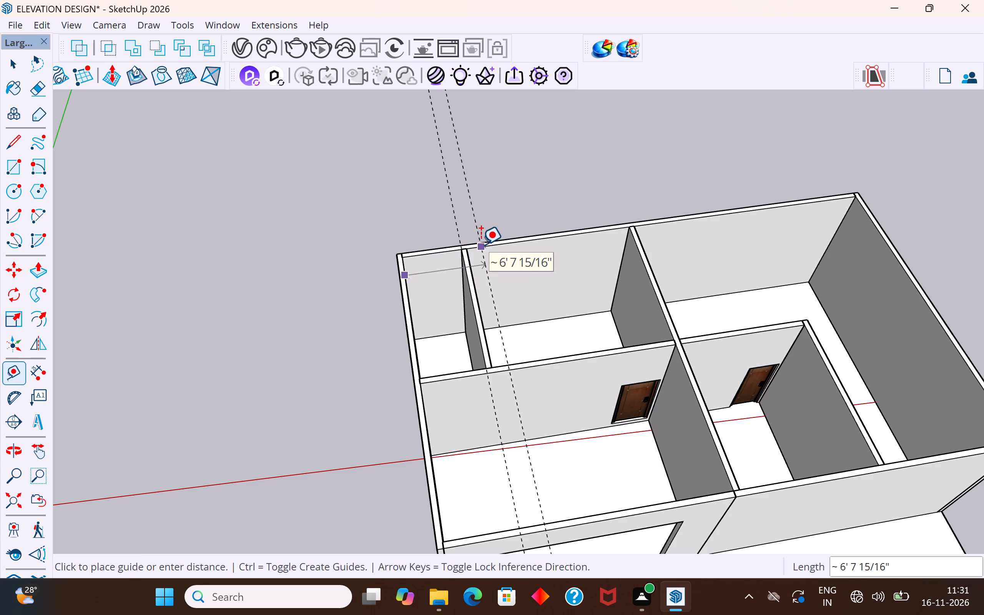
type("6'")
key("Return")
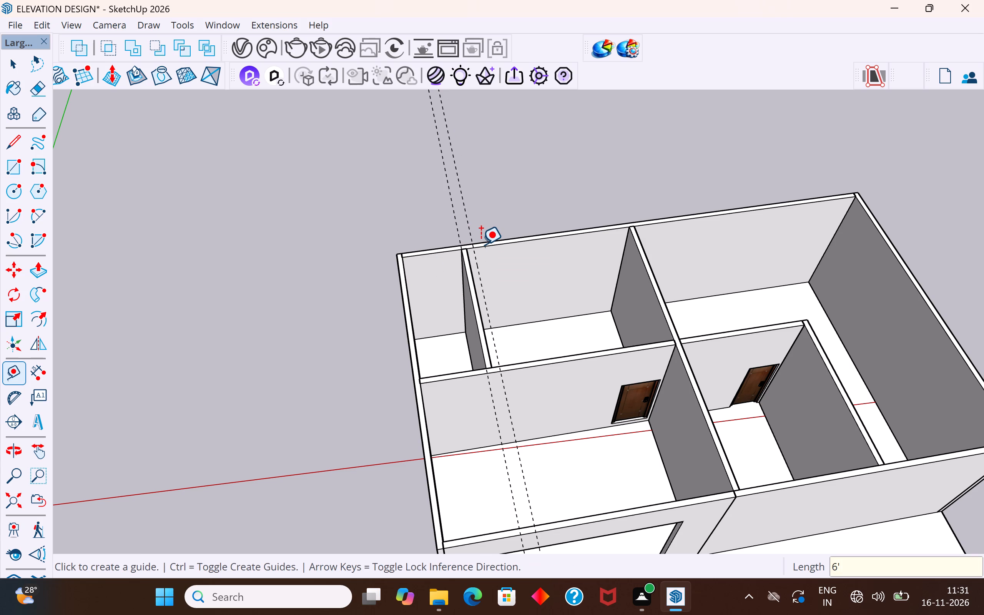
left_click(12, 70)
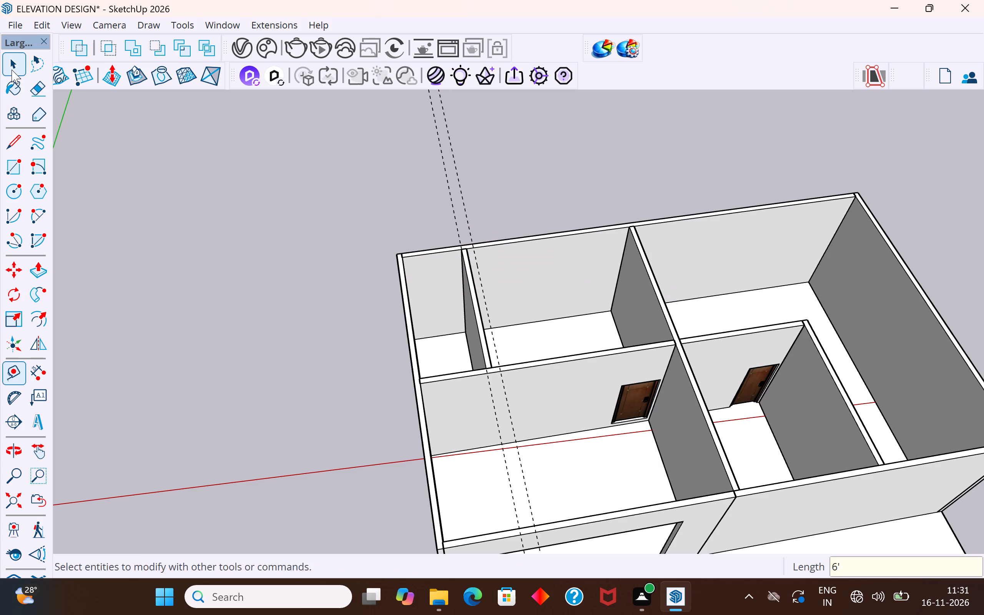
left_click(312, 168)
Move the narrow corner room's partition wall by its top corner at the back wall onto the 6' guide line.
scroll(493, 298, "up", 4)
left_click(460, 275)
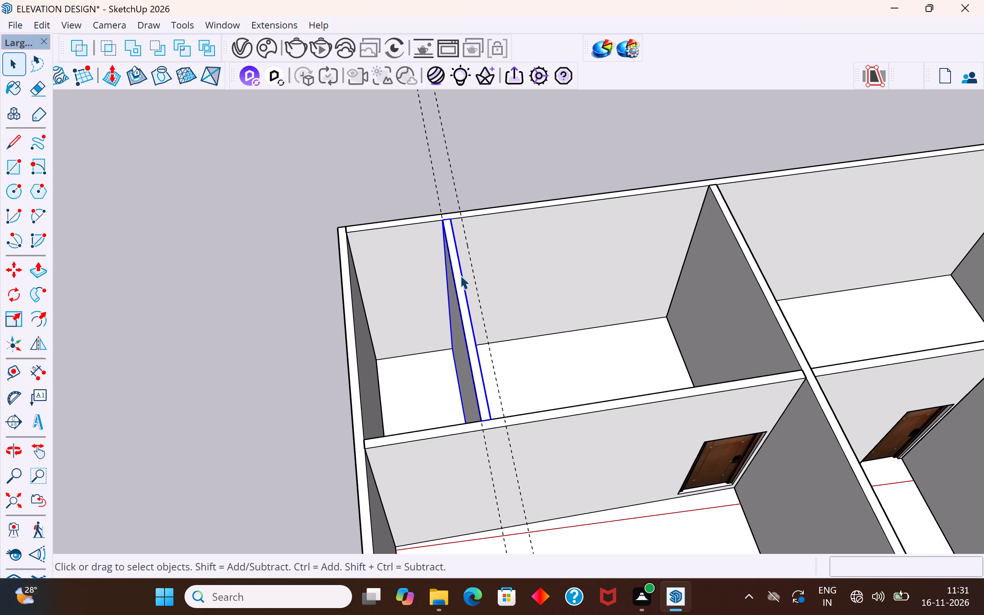
key("m")
left_click(443, 218)
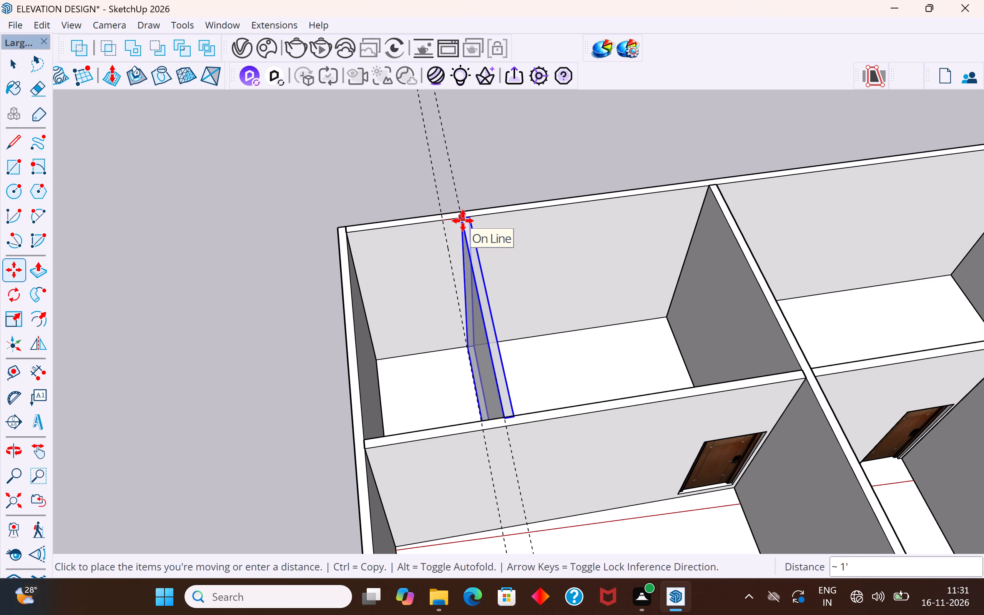
scroll(463, 221, "up", 7)
left_click(460, 214)
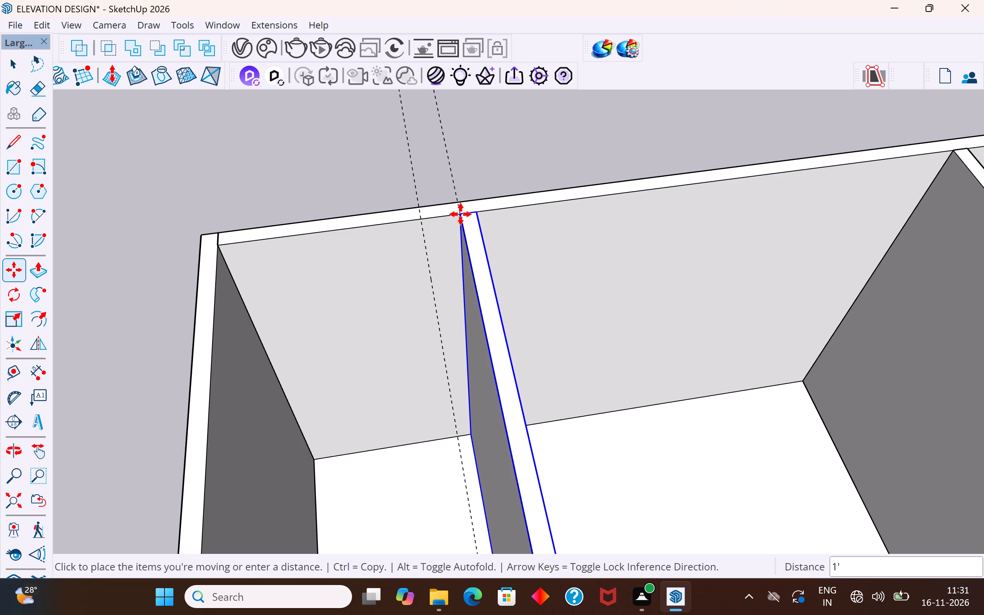
scroll(472, 245, "down", 11)
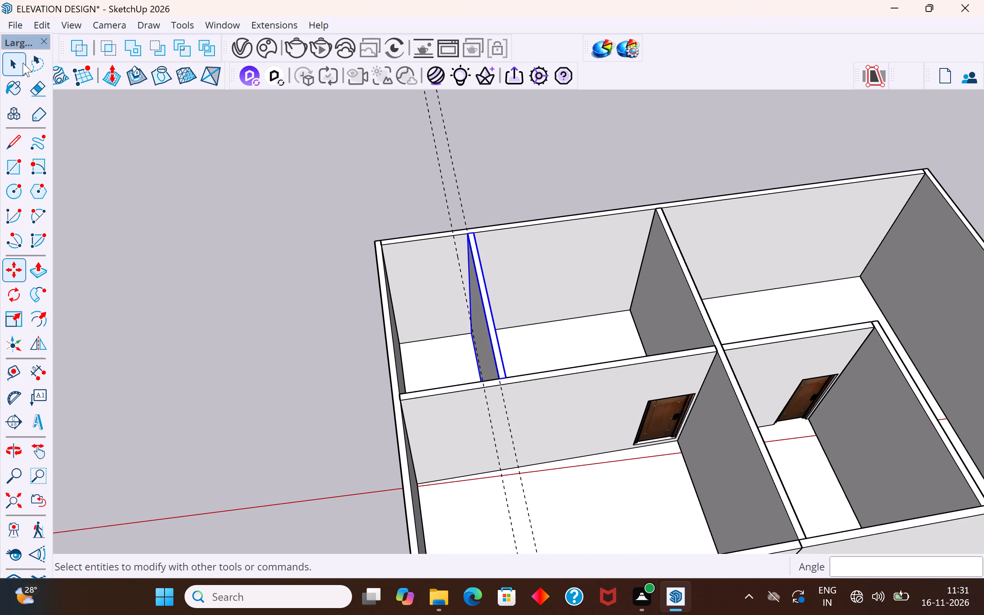
left_click(23, 63)
left_click(231, 213)
Examine the outer side wall beside the corner room, including inside its group, and review the whole room layout.
middle_click_drag(537, 377, 589, 183)
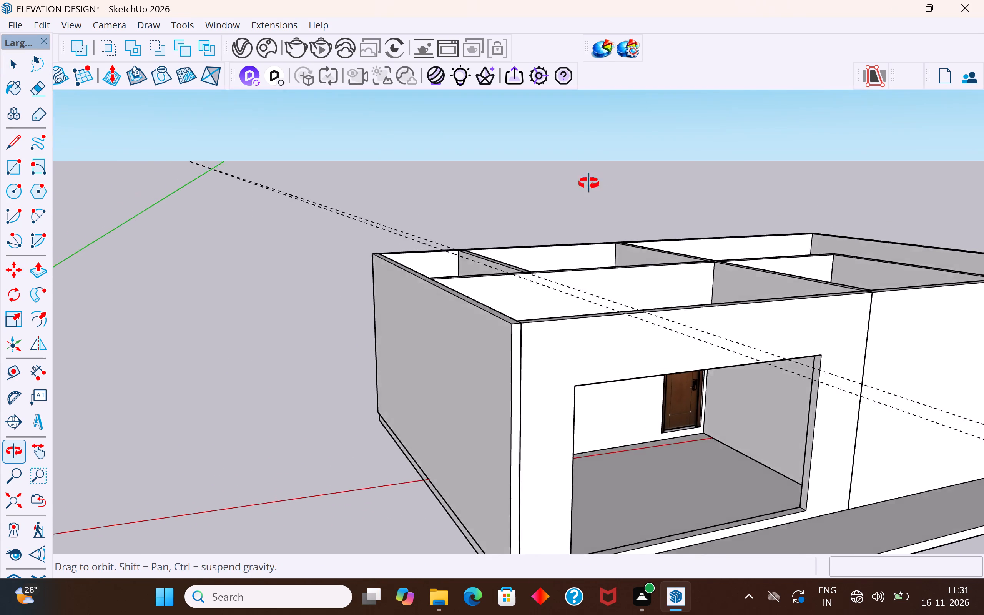
middle_click_drag(589, 183, 628, 151)
left_click(496, 366)
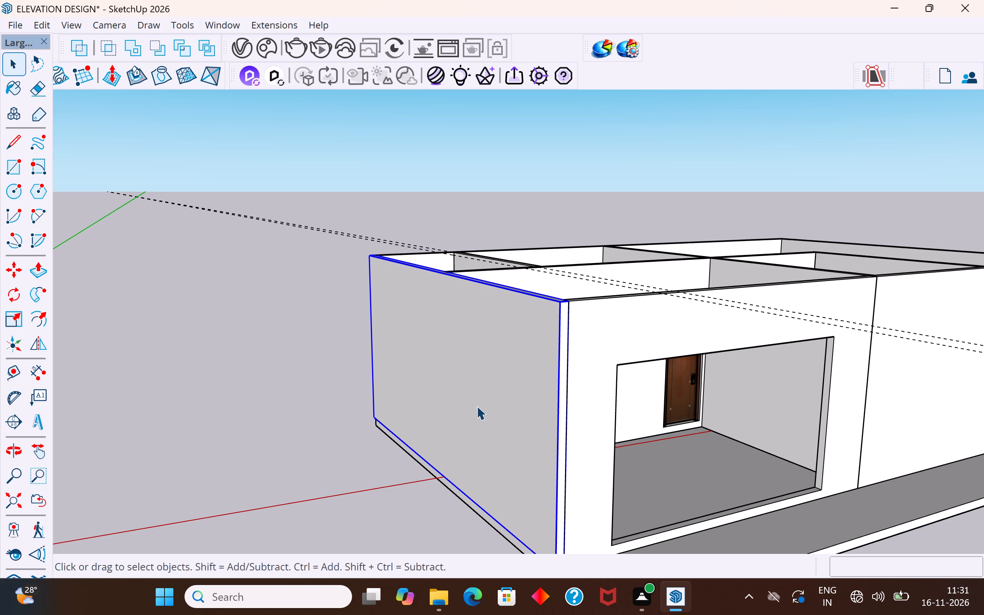
double_click(508, 361)
left_click(508, 361)
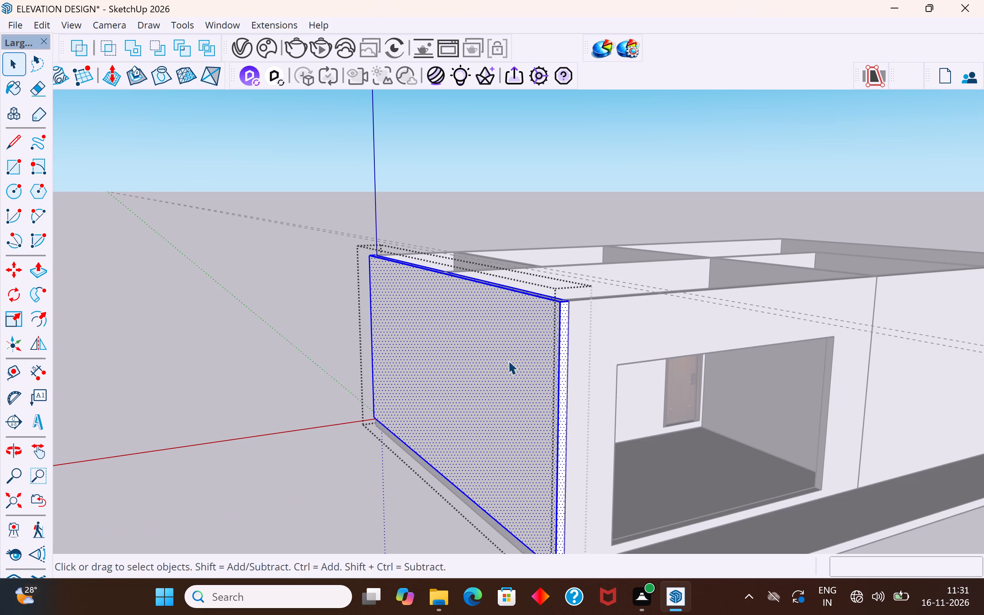
left_click(239, 394)
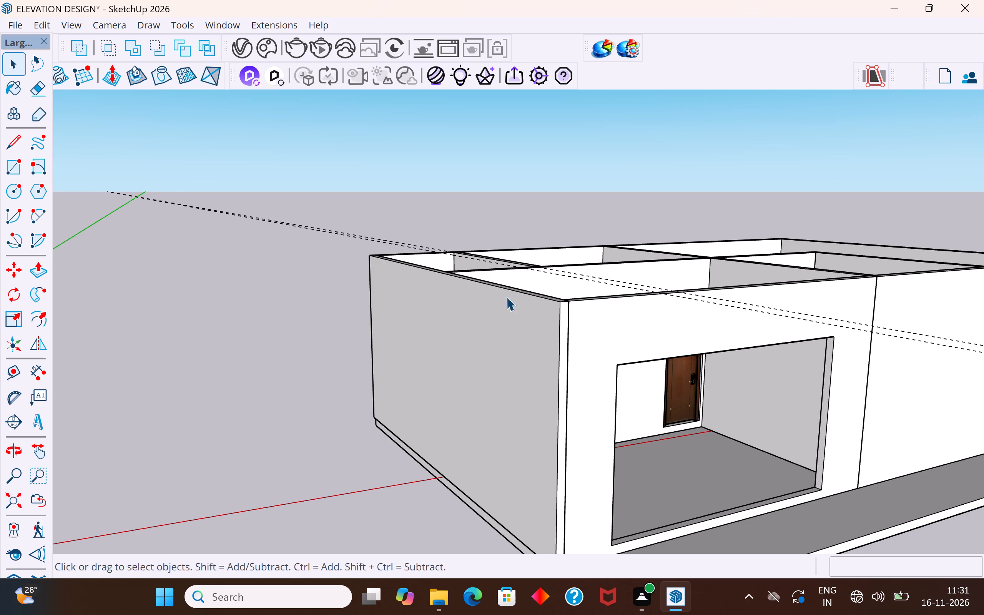
scroll(472, 361, "down", 4)
middle_click_drag(592, 382, 517, 522)
scroll(526, 460, "down", 1)
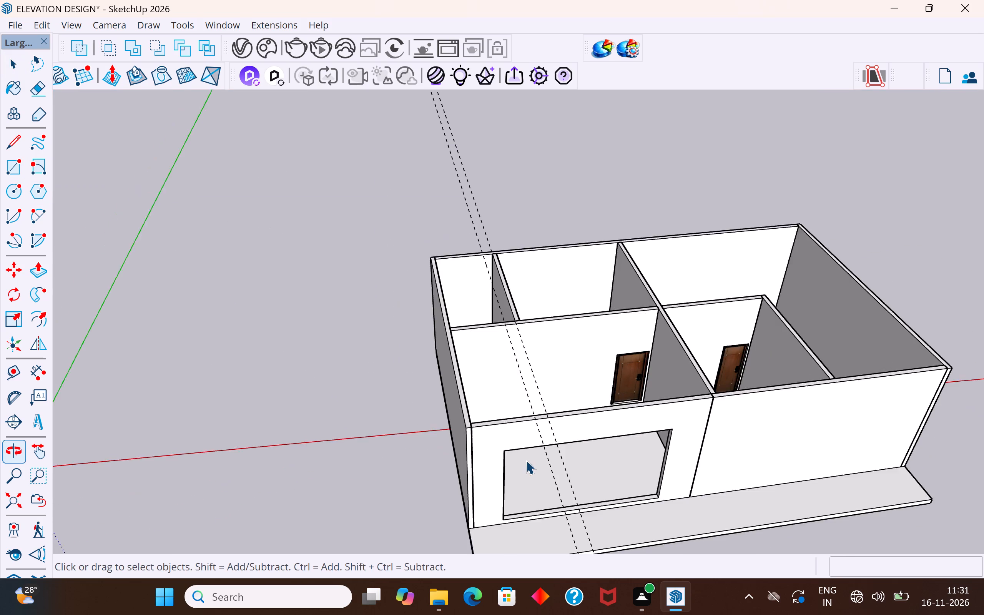
scroll(526, 460, "down", 3)
middle_click_drag(628, 354, 623, 447)
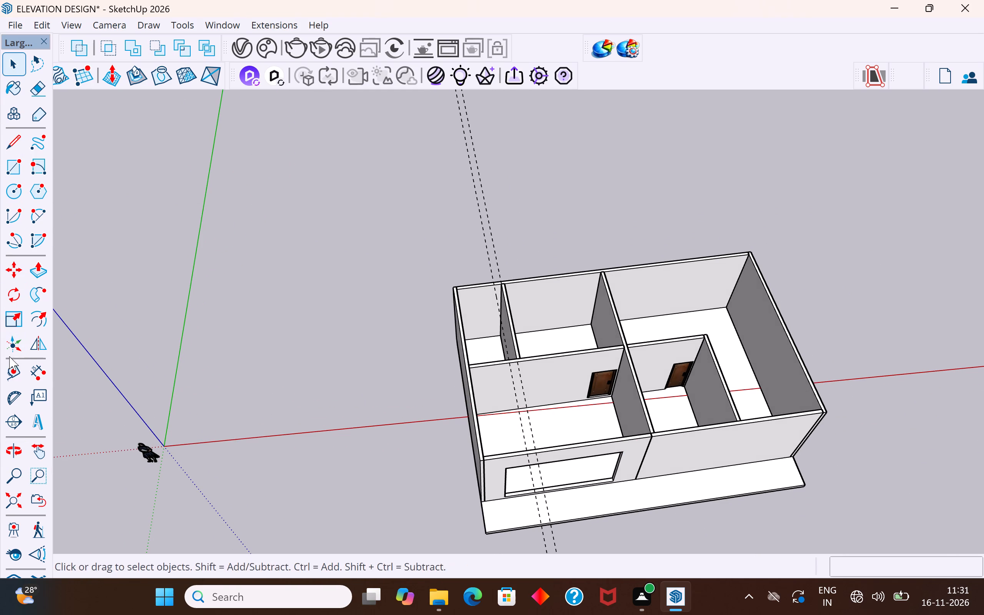
Measure the width of the room beside the narrow corner room, from the moved partition to the next cross wall.
left_click(35, 369)
scroll(568, 261, "up", 6)
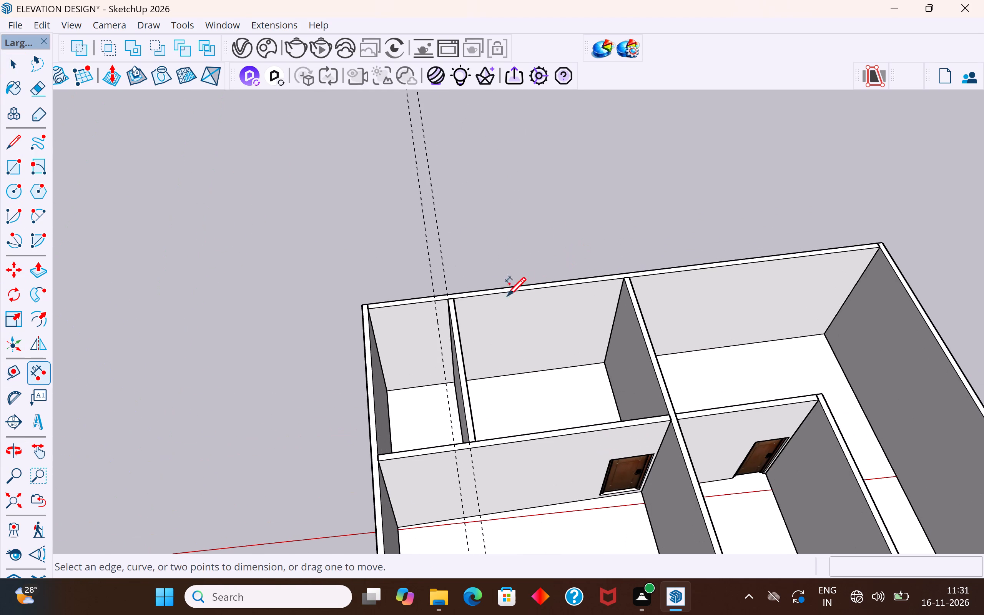
left_click(457, 302)
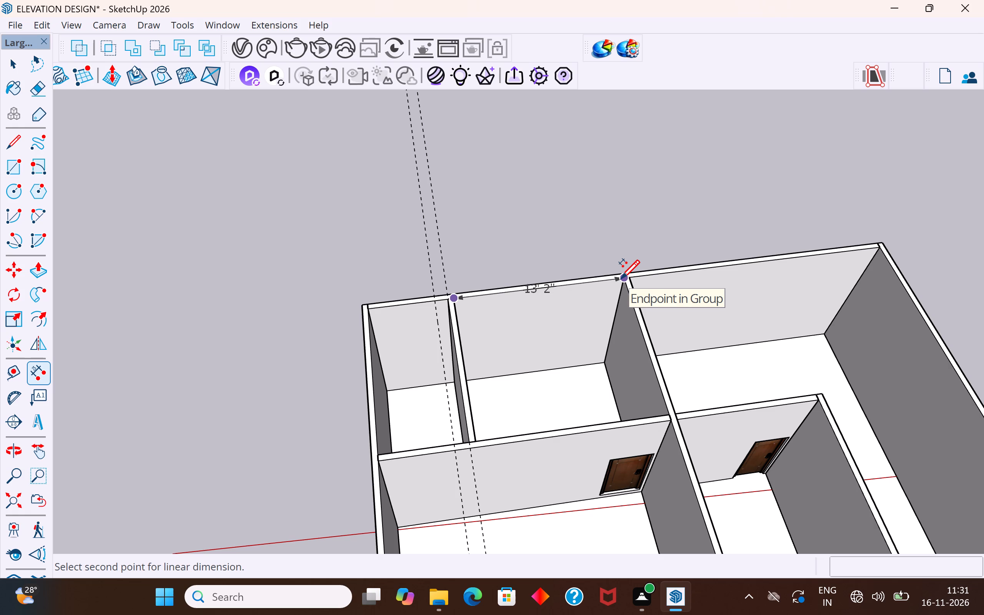
left_click(14, 64)
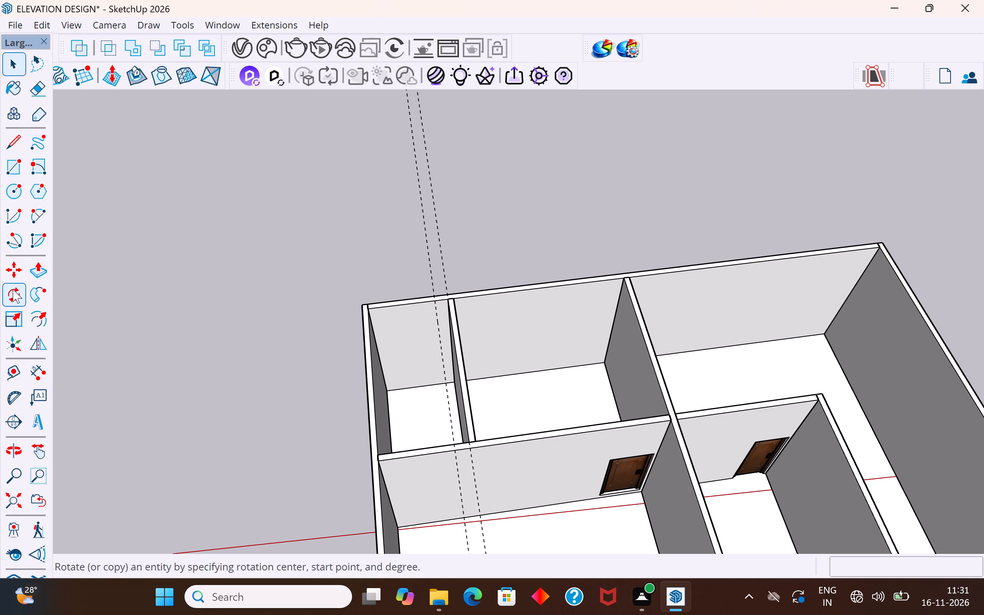
Measure the depth of that same room along its far cross wall, from the middle partition to the back wall.
left_click(43, 371)
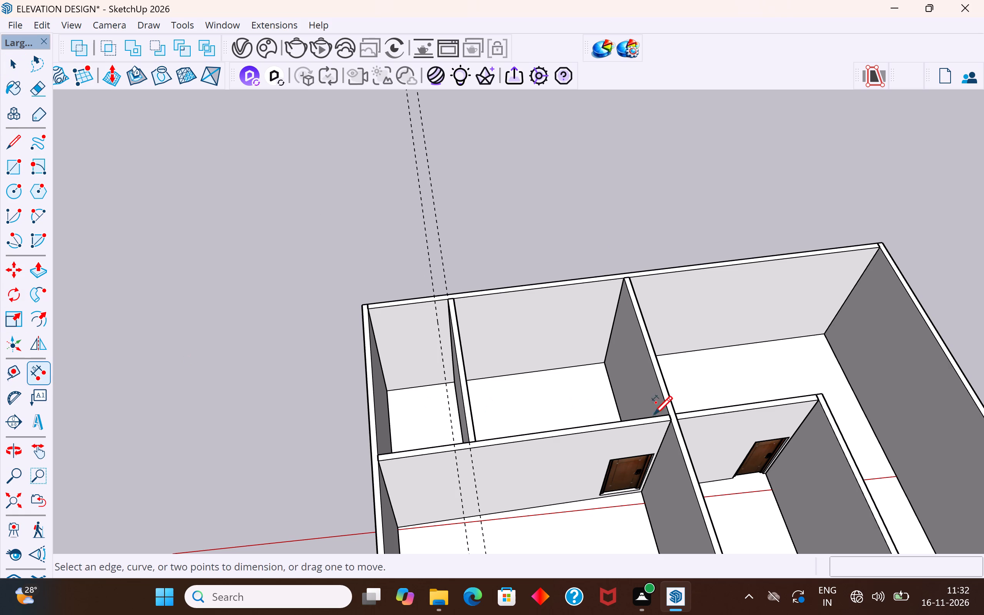
scroll(671, 409, "up", 6)
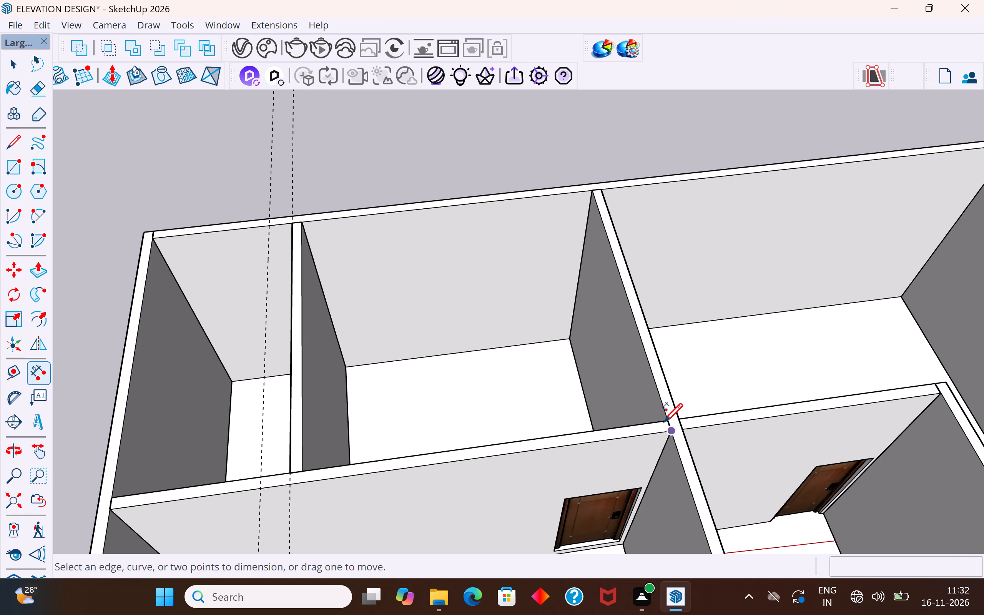
left_click(670, 419)
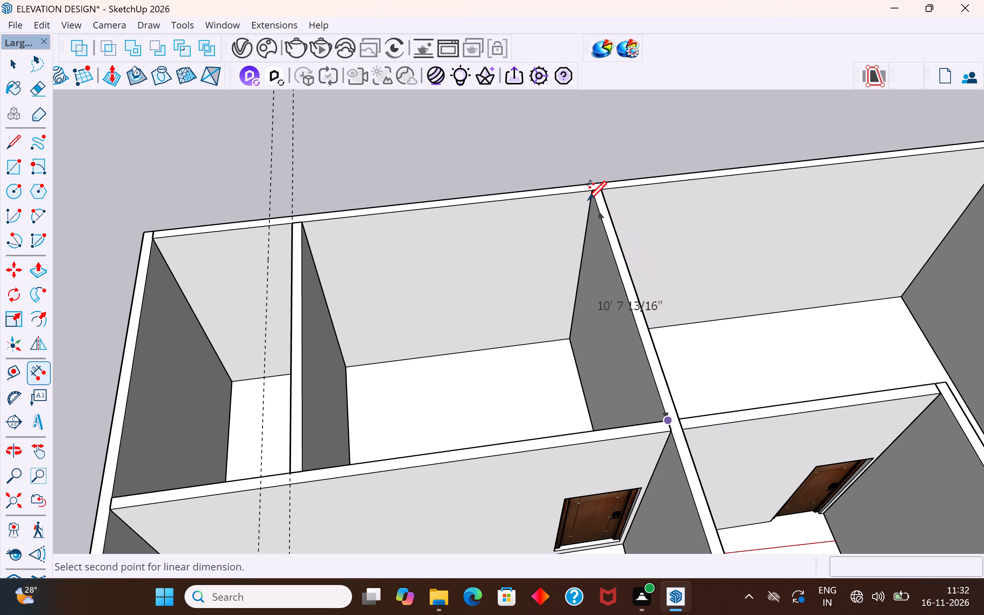
left_click(592, 189)
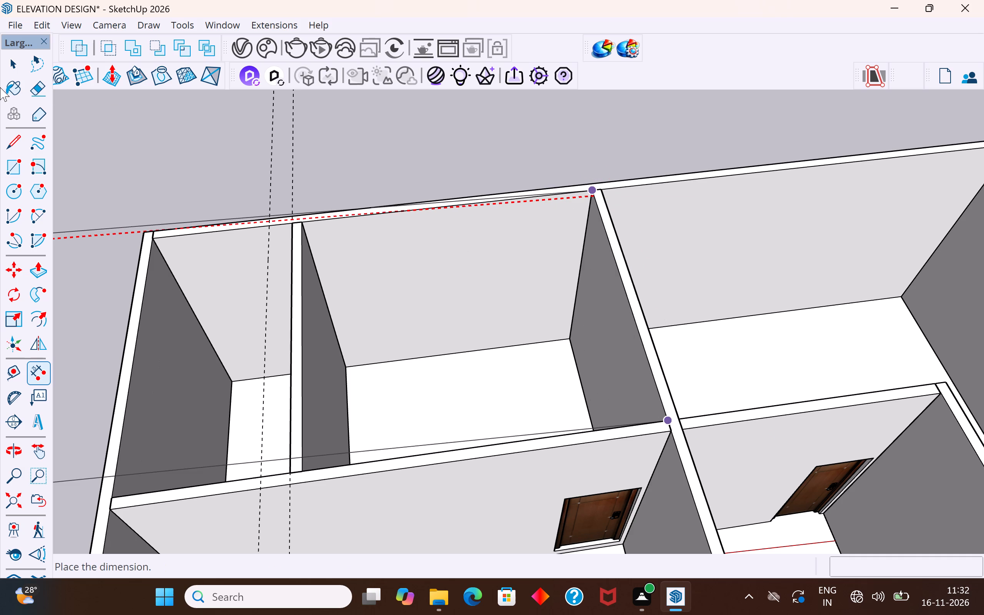
left_click(14, 65)
left_click(374, 119)
scroll(710, 444, "up", 8)
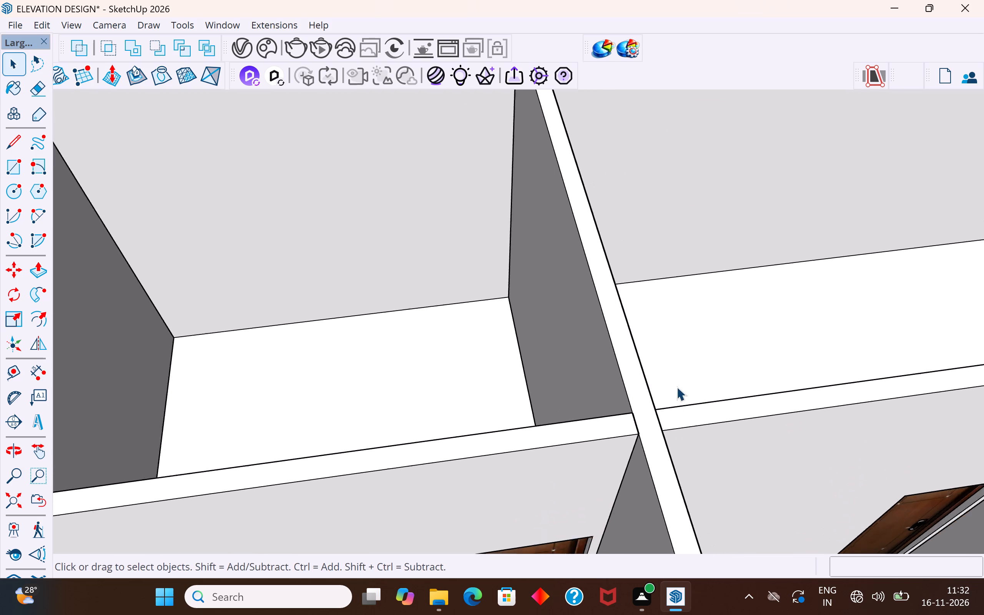
Delete the two parallel dashed guide lines running through the narrow corner room's partition wall.
scroll(676, 387, "up", 2)
middle_click_drag(597, 475, 578, 186)
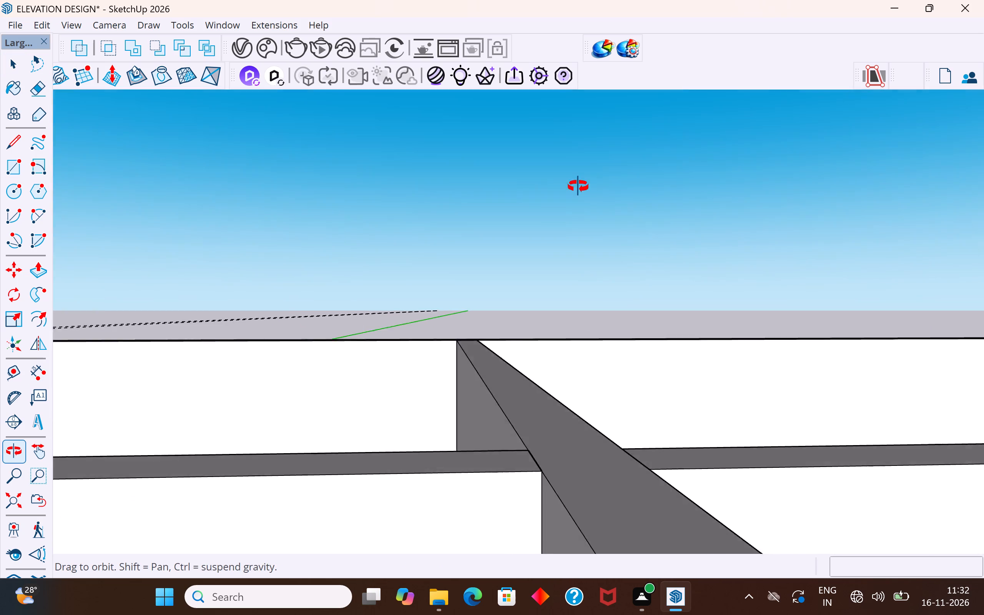
middle_click_drag(578, 186, 597, 389)
scroll(567, 411, "down", 5)
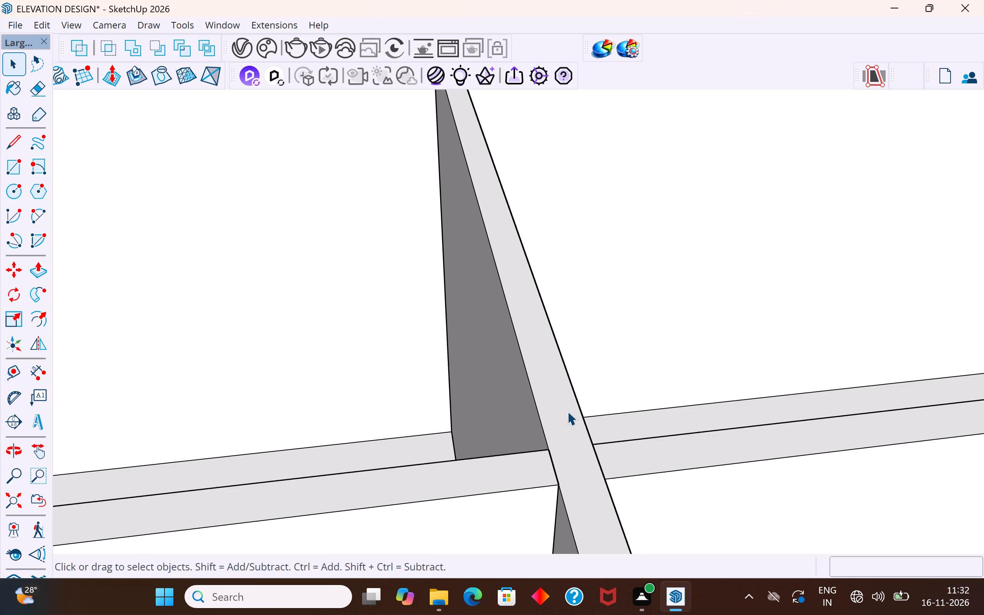
scroll(567, 411, "down", 20)
scroll(567, 411, "down", 10)
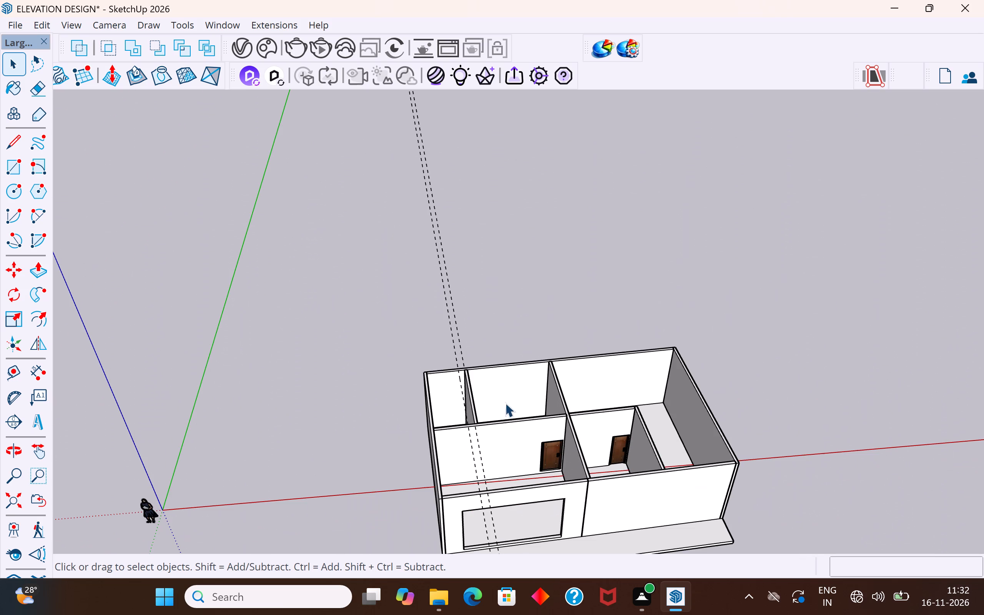
left_click_drag(451, 201, 388, 282)
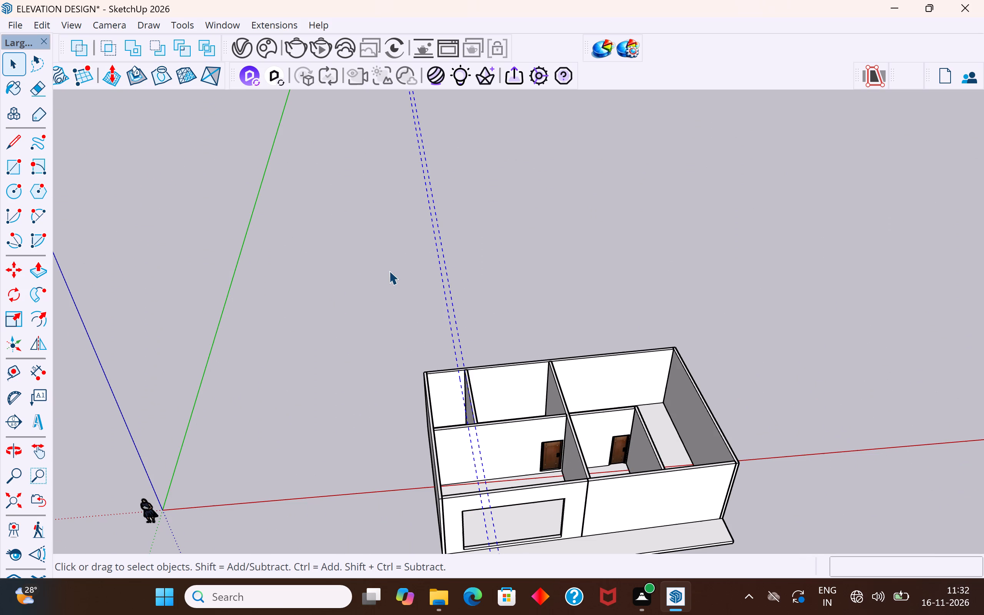
key("Delete")
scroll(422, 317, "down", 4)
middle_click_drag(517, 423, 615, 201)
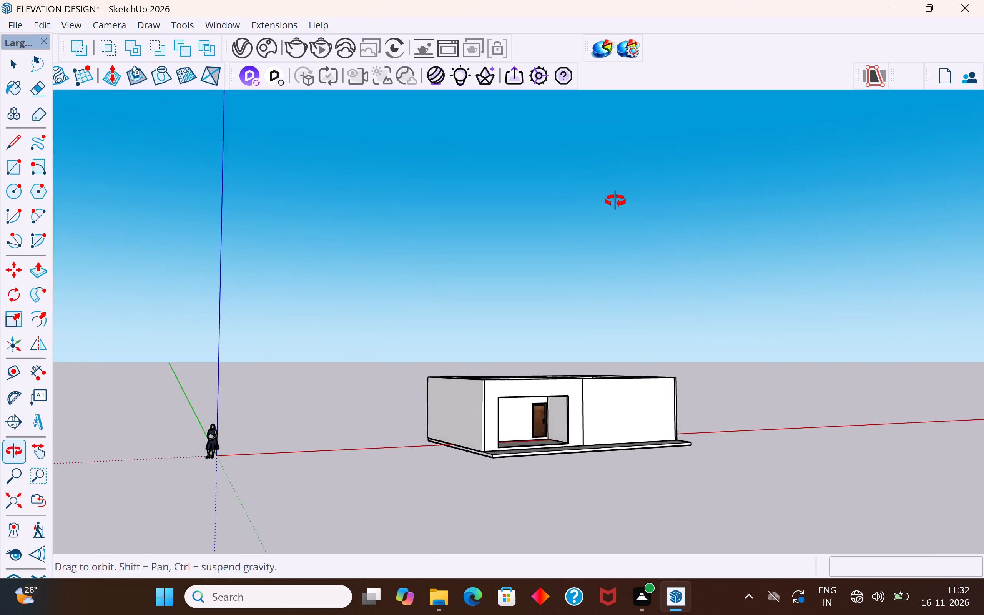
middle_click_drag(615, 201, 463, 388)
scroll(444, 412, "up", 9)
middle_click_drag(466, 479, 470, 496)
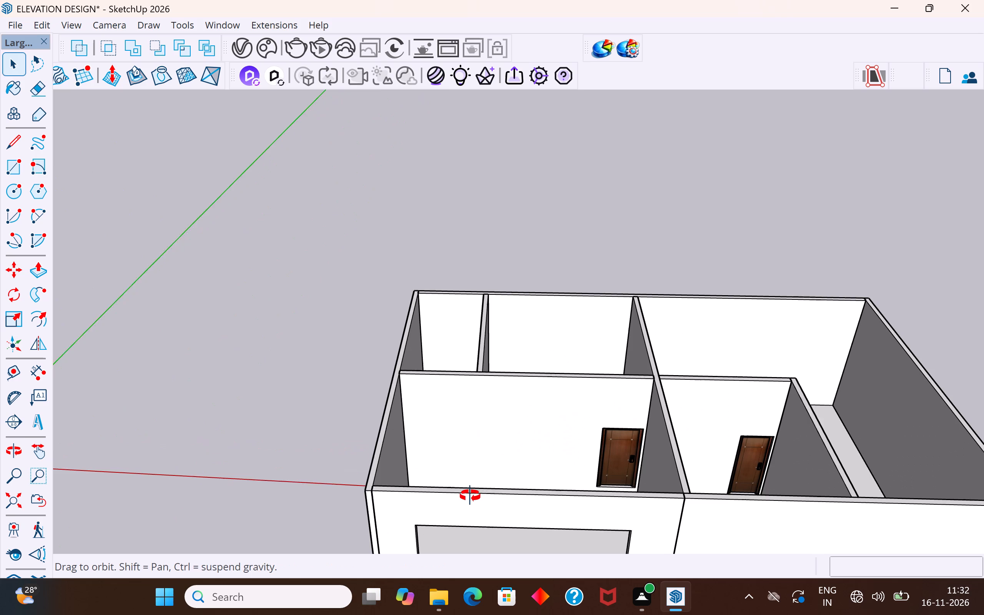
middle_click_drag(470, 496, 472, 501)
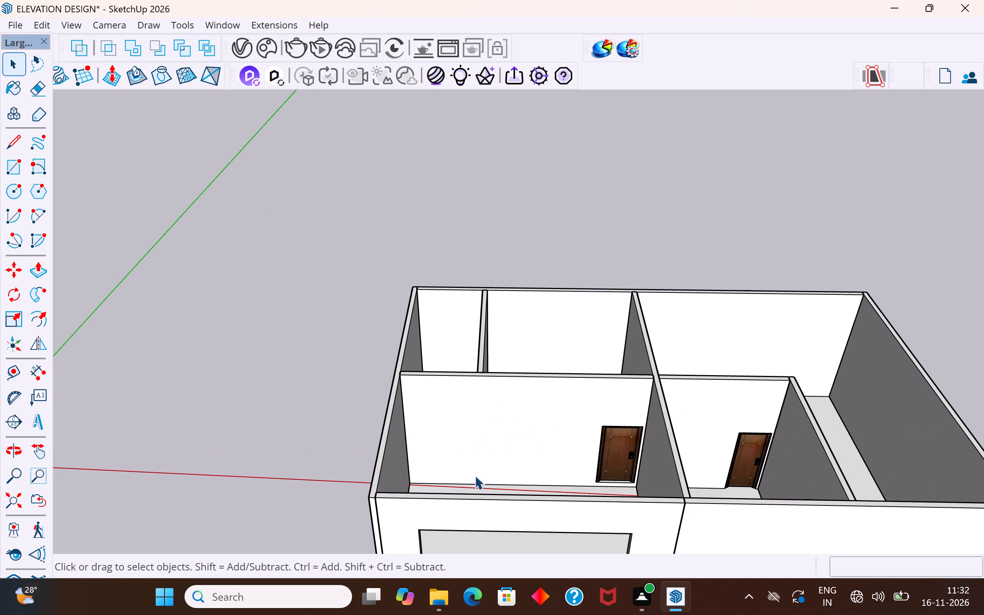
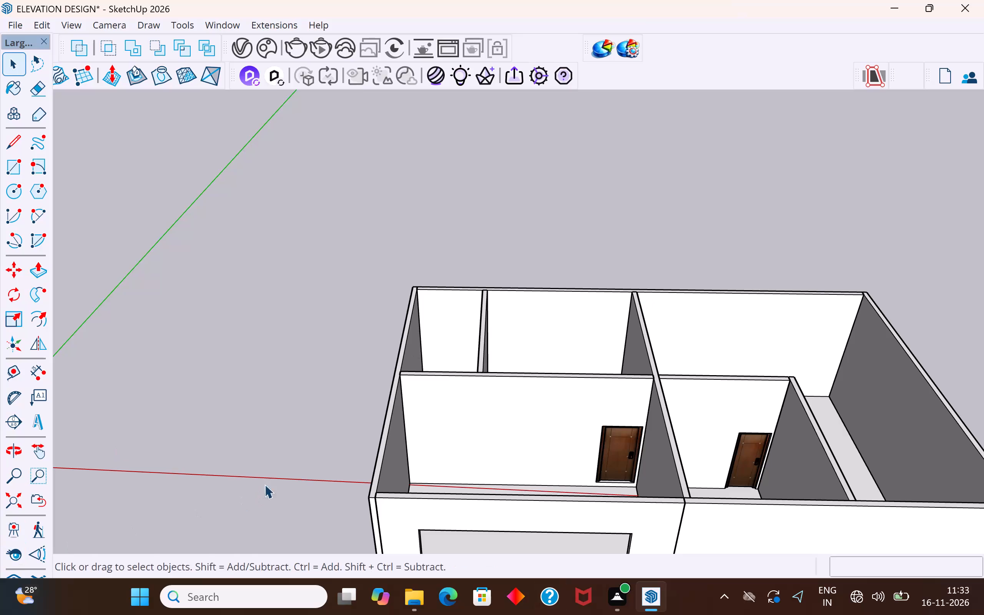
Examine the whole room layout and the front room's brown door through the large opening in the front wall.
scroll(519, 408, "down", 4)
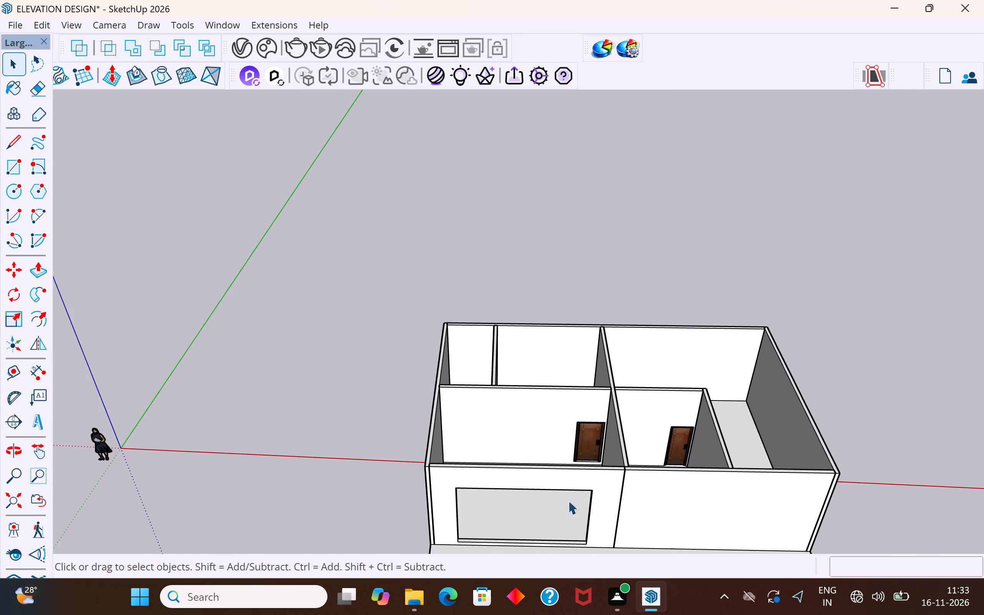
scroll(480, 346, "down", 2)
middle_click_drag(478, 408, 515, 485)
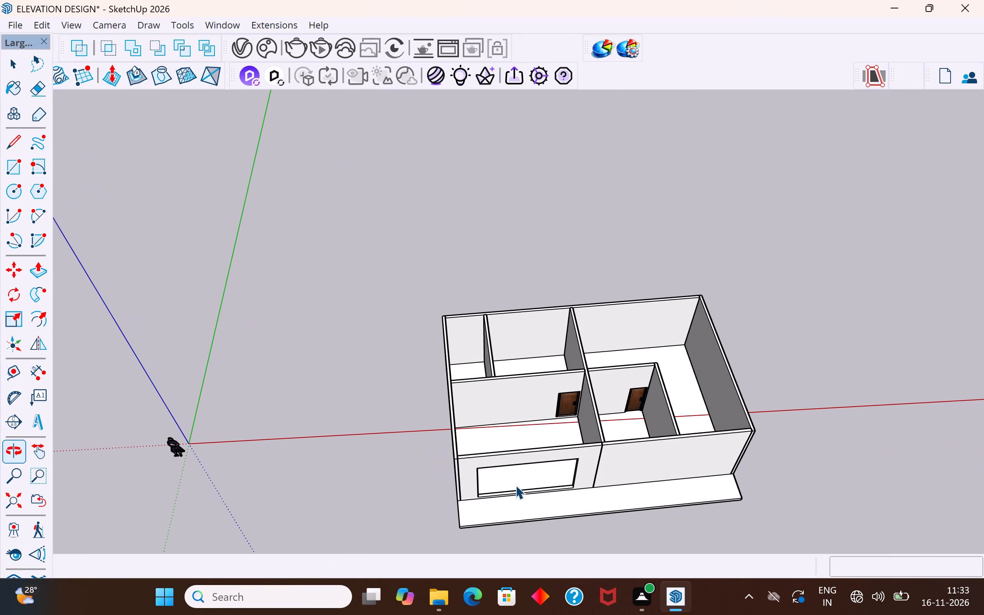
scroll(502, 451, "up", 5)
scroll(469, 406, "up", 4)
middle_click_drag(505, 353, 477, 320)
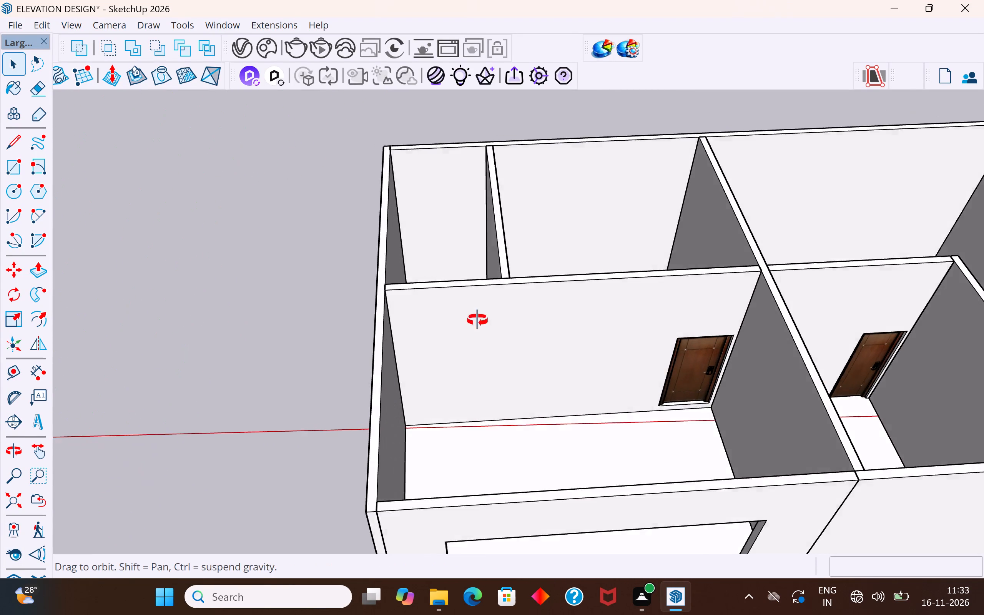
middle_click_drag(477, 320, 448, 275)
scroll(399, 462, "up", 4)
middle_click_drag(418, 452, 409, 285)
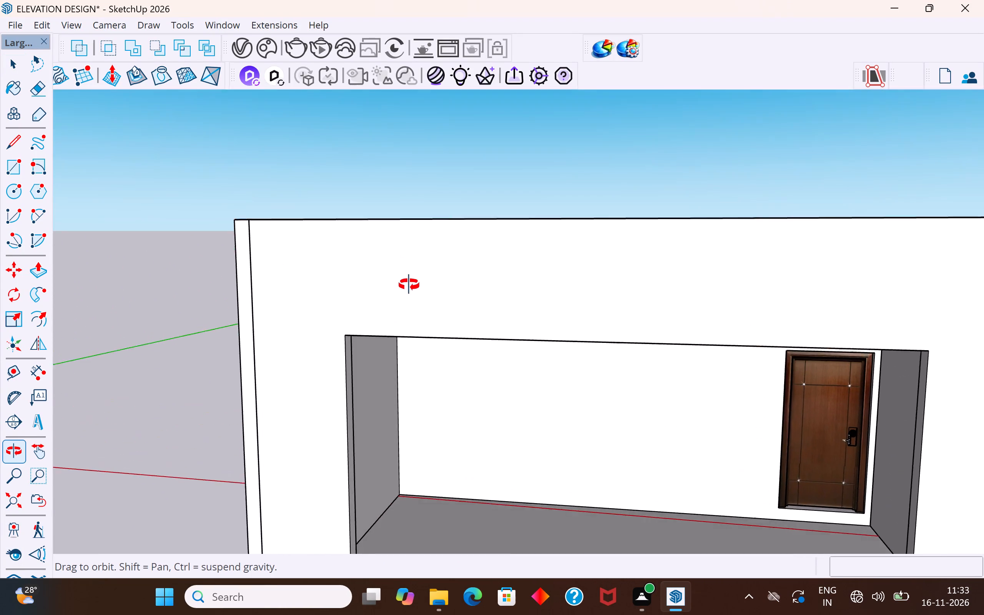
middle_click_drag(409, 285, 402, 255)
scroll(464, 289, "down", 4)
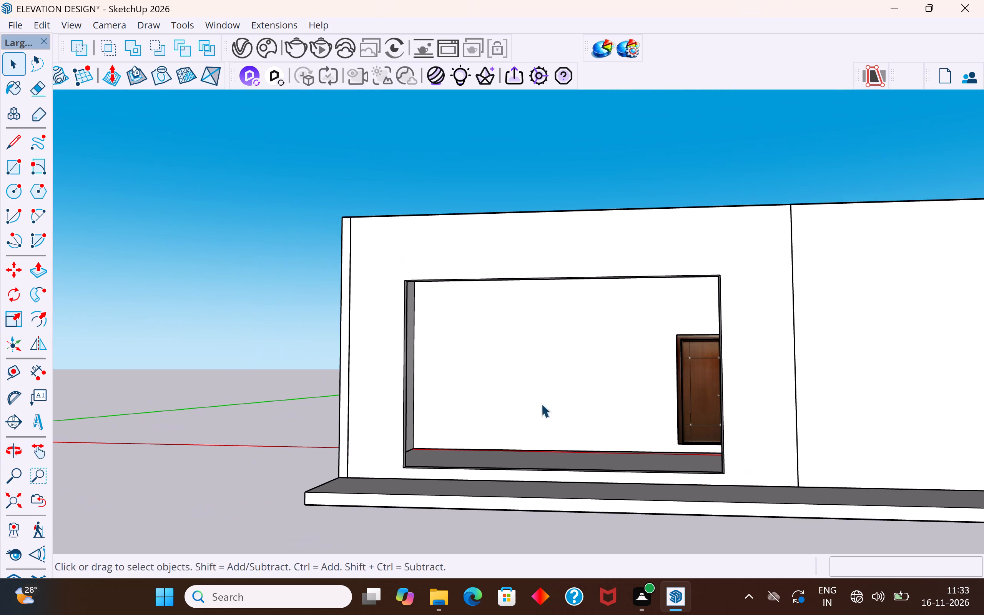
middle_click_drag(639, 427, 784, 469)
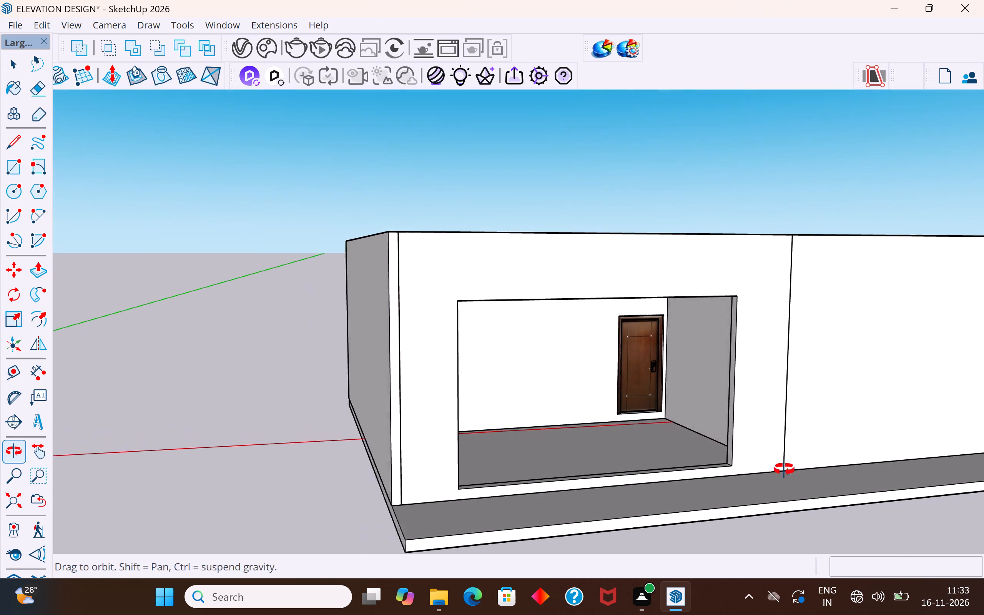
middle_click_drag(784, 469, 770, 439)
Inside the wall group, push the bottom face of the front room's door opening down 6" to floor level.
scroll(632, 437, "up", 8)
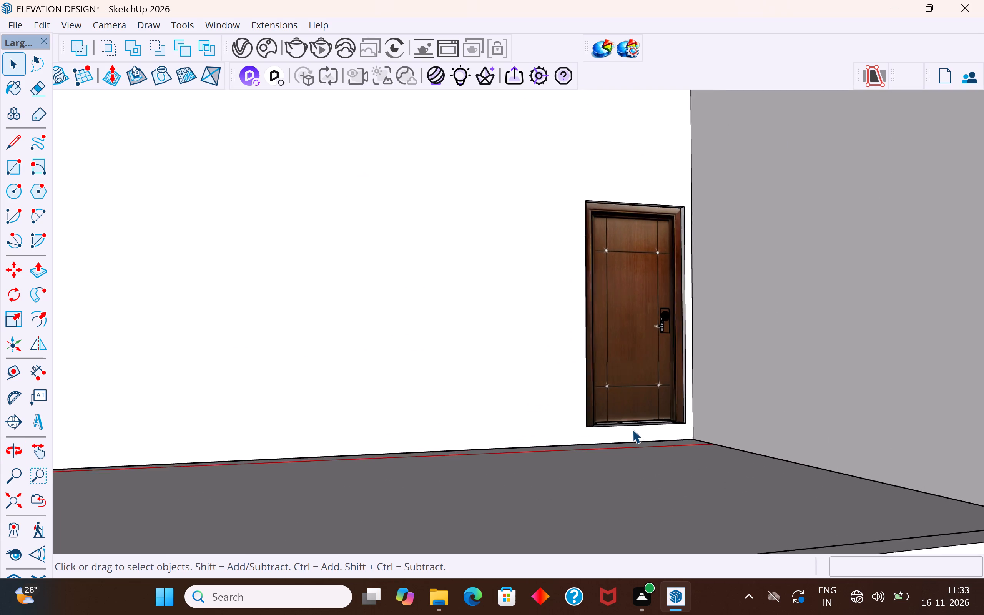
scroll(632, 429, "up", 13)
middle_click_drag(641, 428, 638, 489)
scroll(674, 403, "up", 4)
left_click(687, 416)
double_click(723, 409)
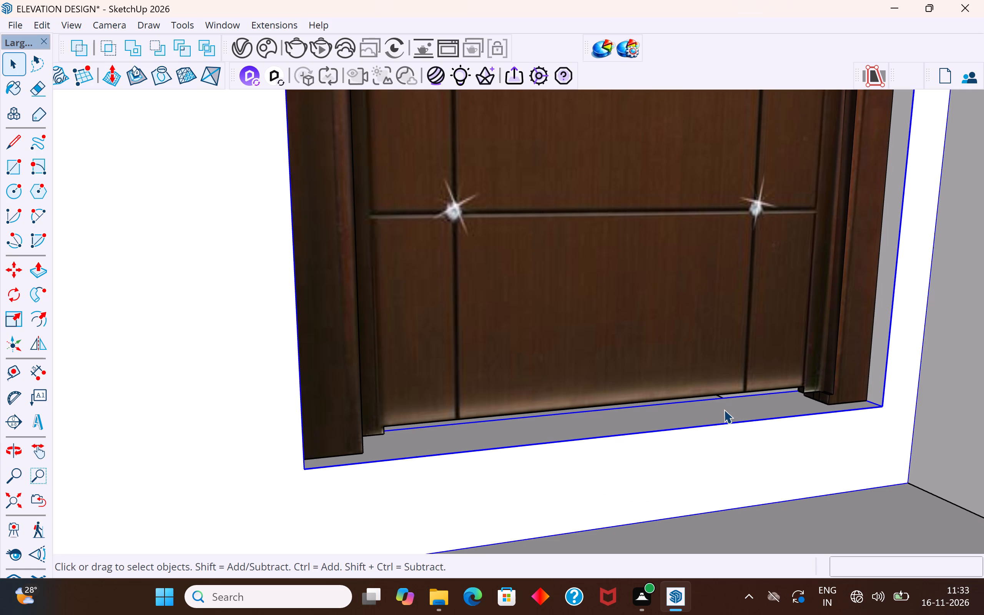
left_click(731, 409)
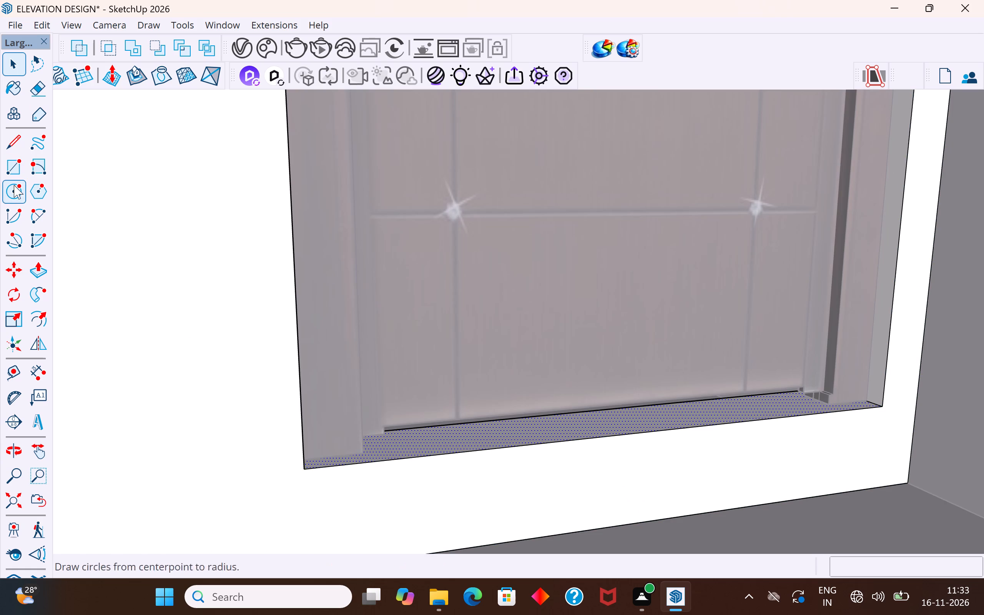
left_click(45, 279)
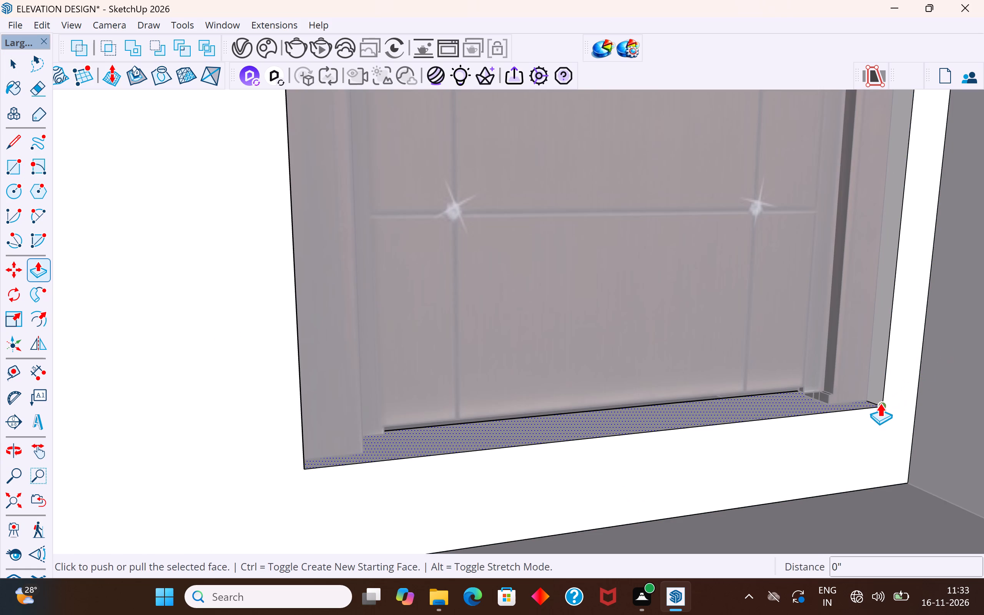
left_click(880, 403)
left_click(883, 484)
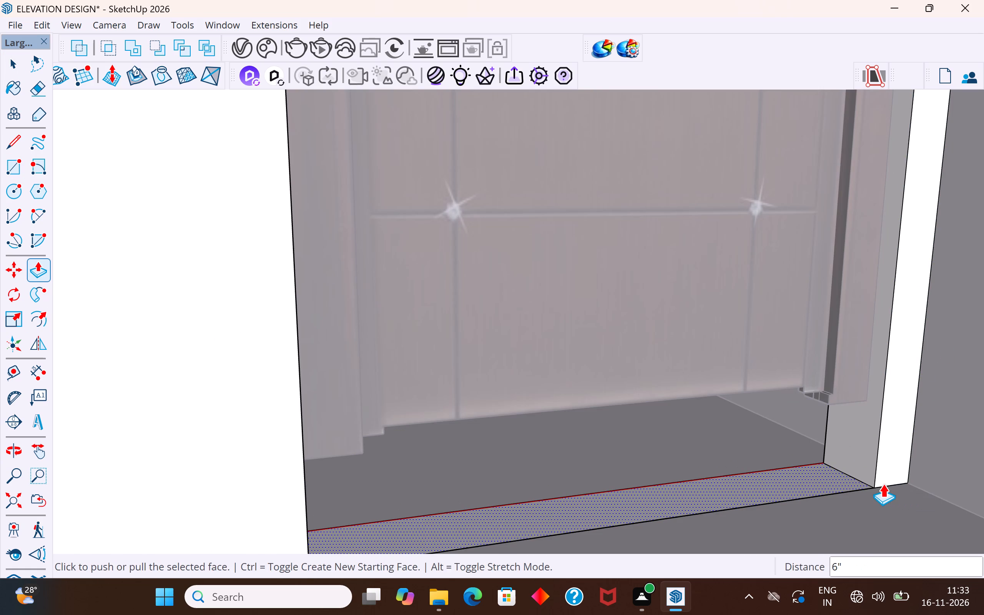
left_click(20, 61)
left_click(683, 349)
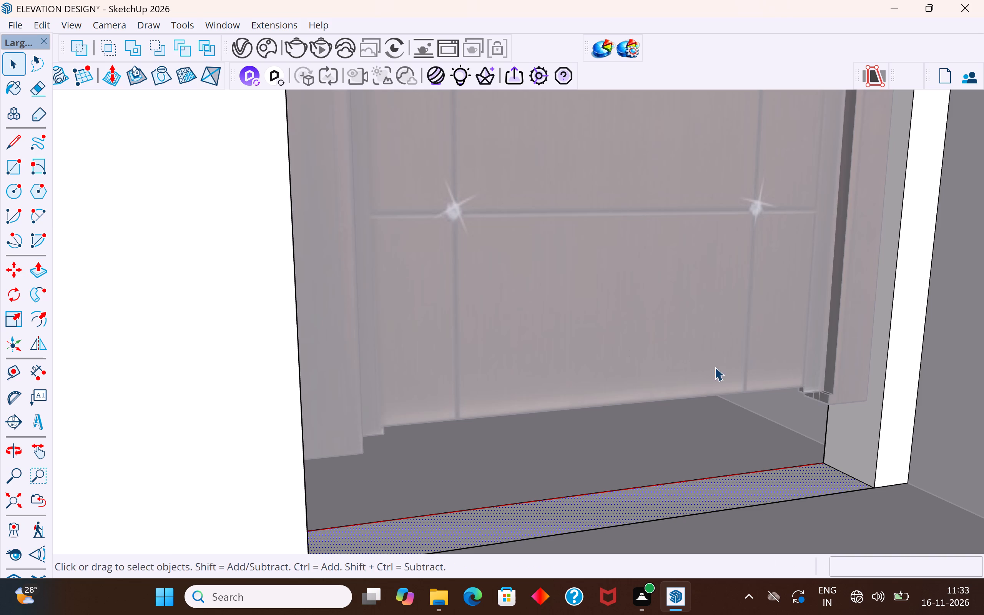
scroll(784, 411, "down", 19)
left_click(174, 429)
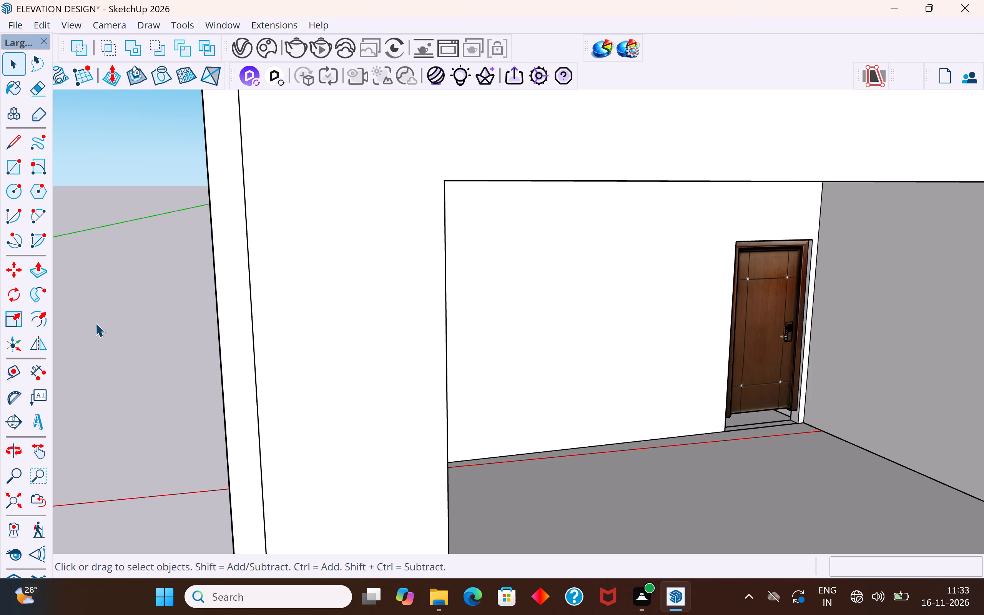
Move the front room's brown door straight down within its opening so its base sits at floor level.
scroll(527, 402, "down", 1)
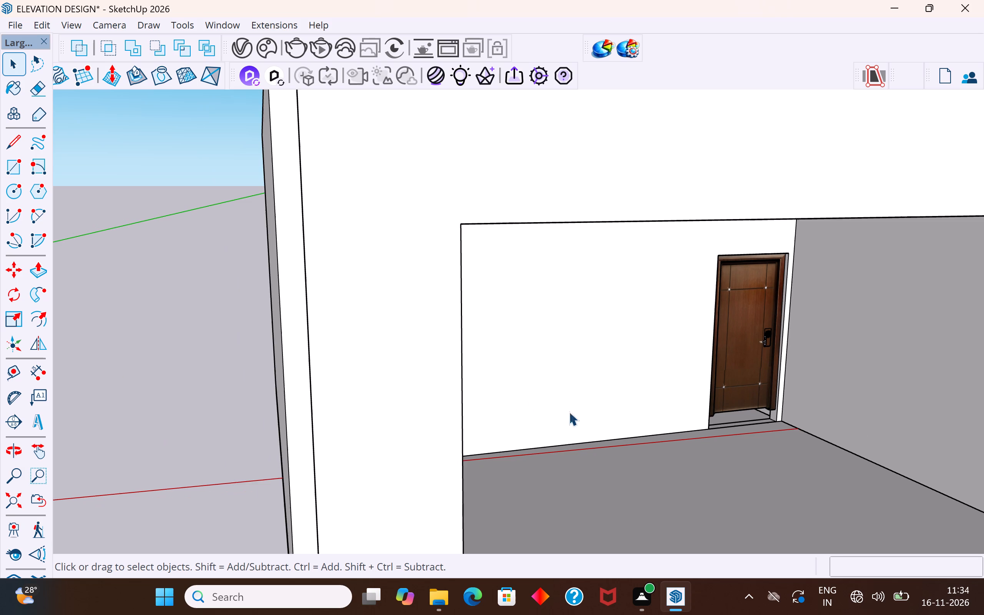
scroll(796, 242, "up", 3)
middle_click_drag(748, 425, 732, 383)
scroll(734, 417, "up", 3)
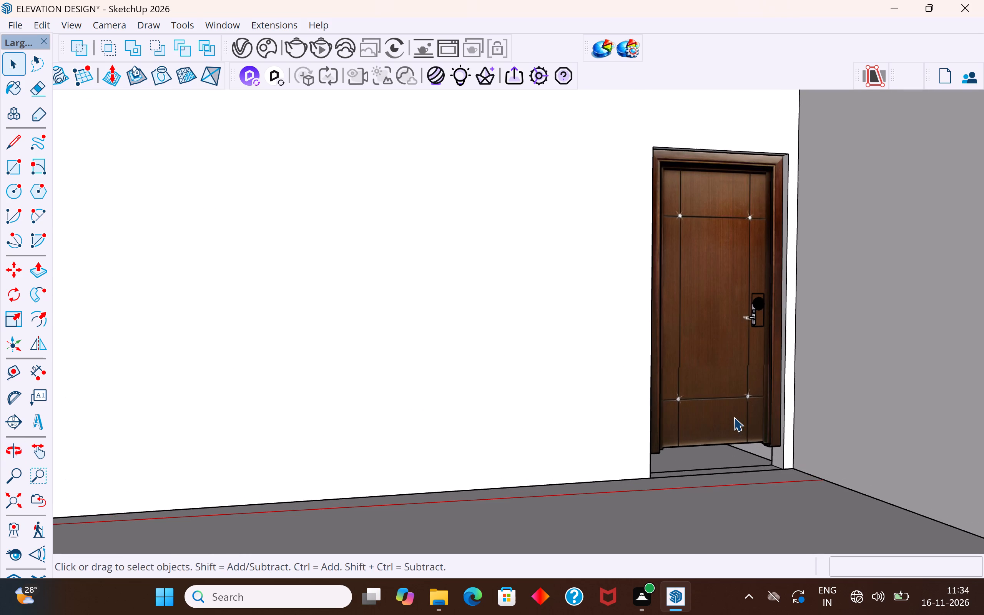
left_click(752, 425)
scroll(769, 446, "up", 3)
key("m")
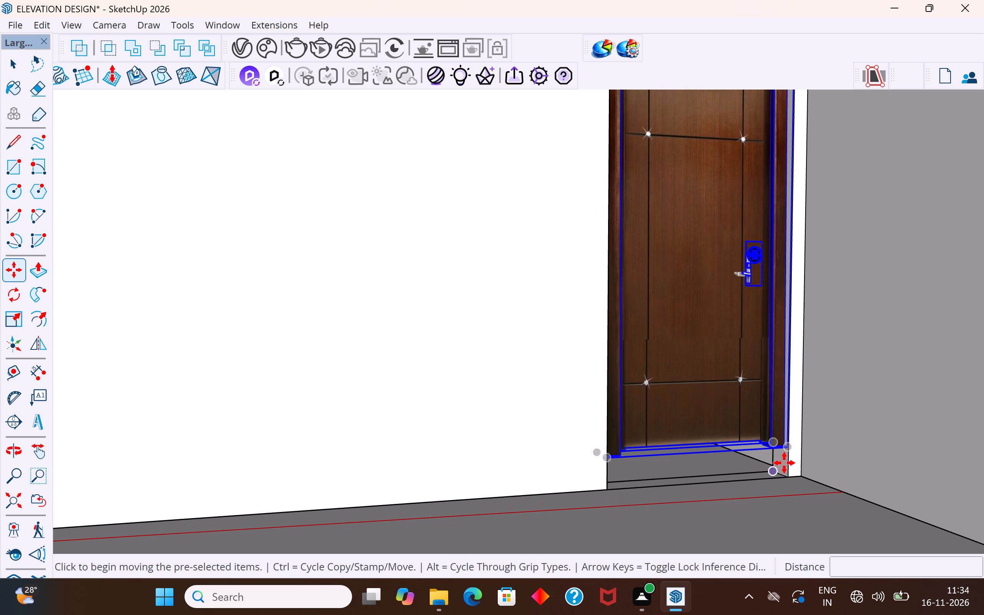
left_click(789, 449)
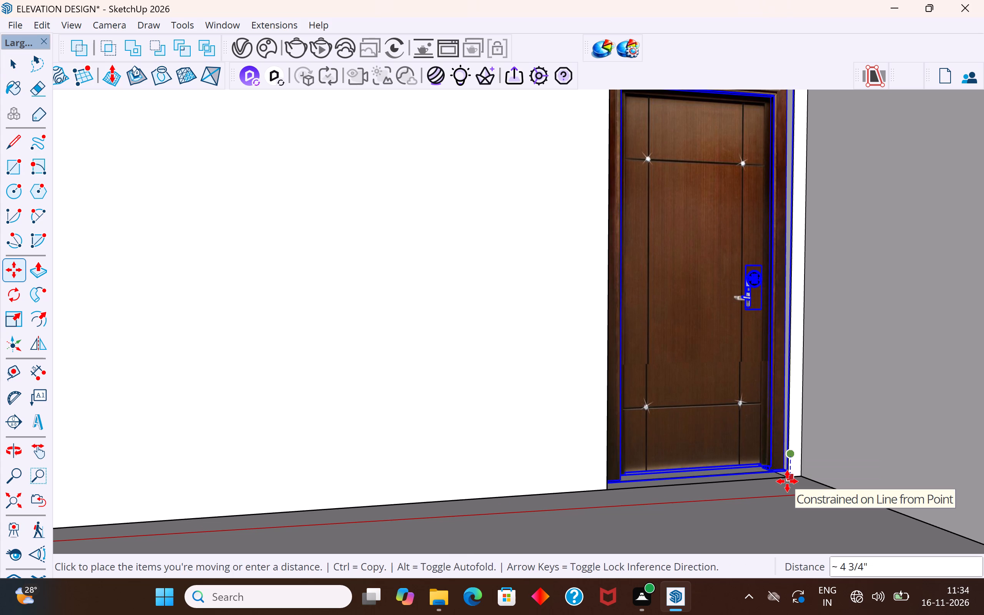
left_click(787, 486)
scroll(787, 486, "down", 10)
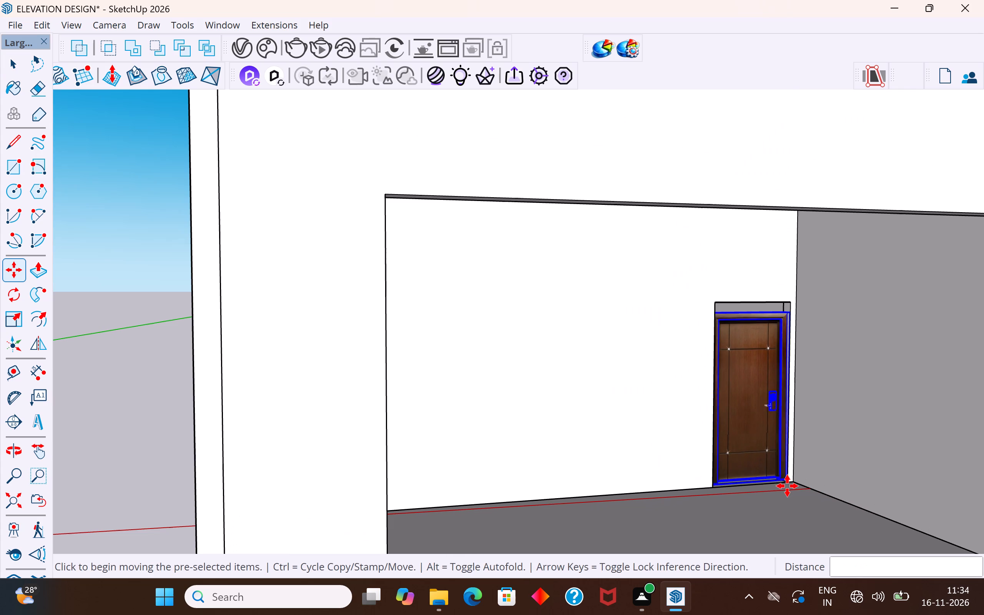
left_click(13, 61)
left_click(104, 235)
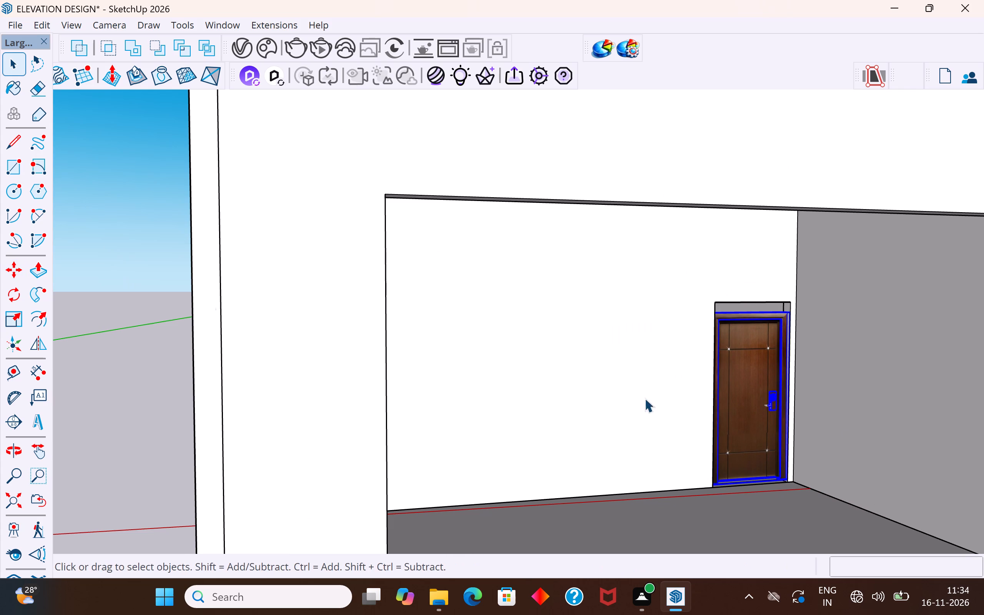
Inside the wall group, Push/Pull the door opening's top face to close the gap above the lowered door frame.
scroll(784, 263, "up", 4)
scroll(778, 297, "up", 3)
middle_click_drag(785, 353, 791, 246)
scroll(788, 313, "up", 1)
scroll(790, 204, "up", 11)
left_click(774, 193)
double_click(760, 201)
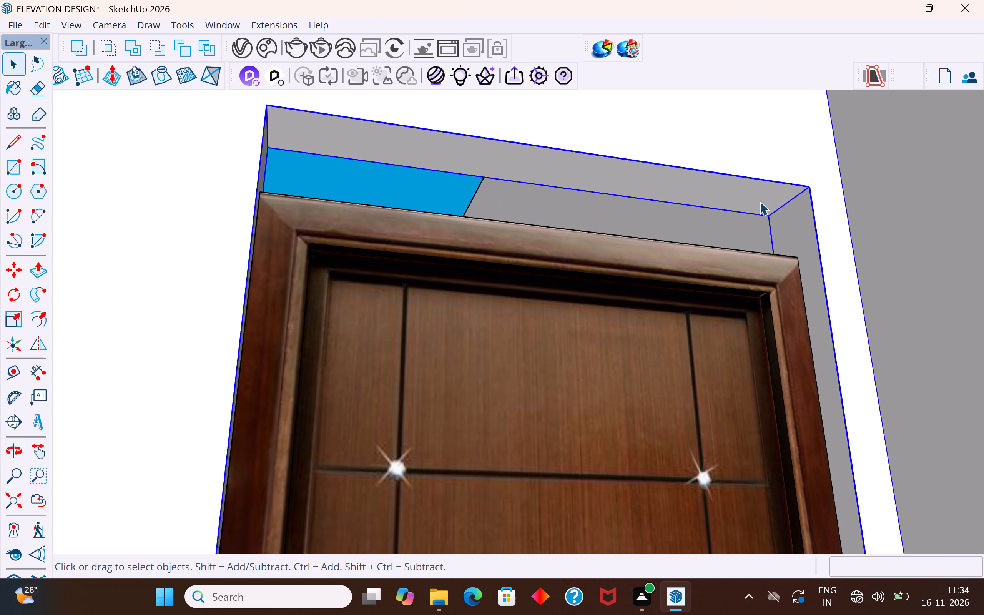
left_click(773, 196)
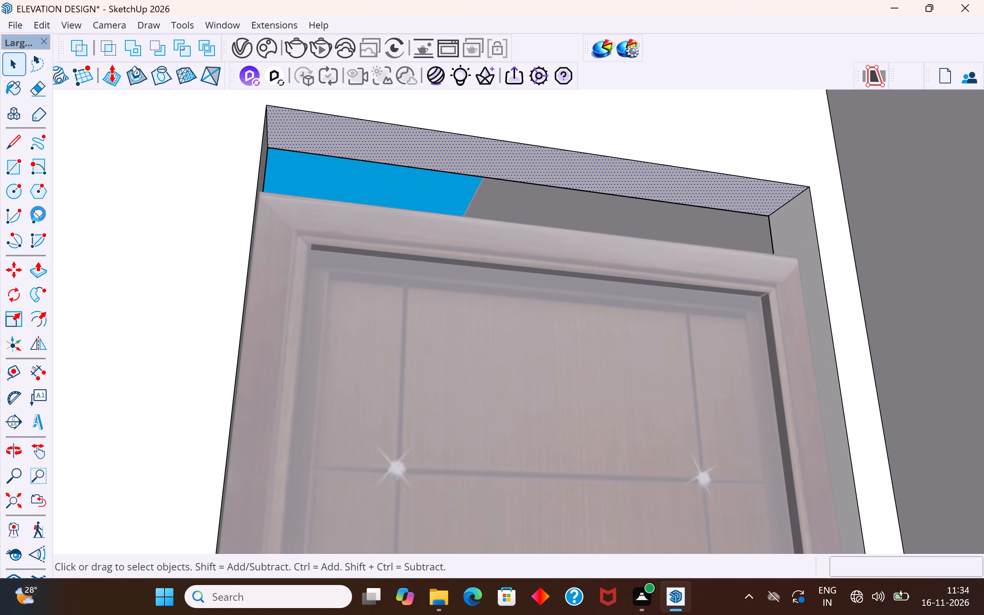
left_click(42, 274)
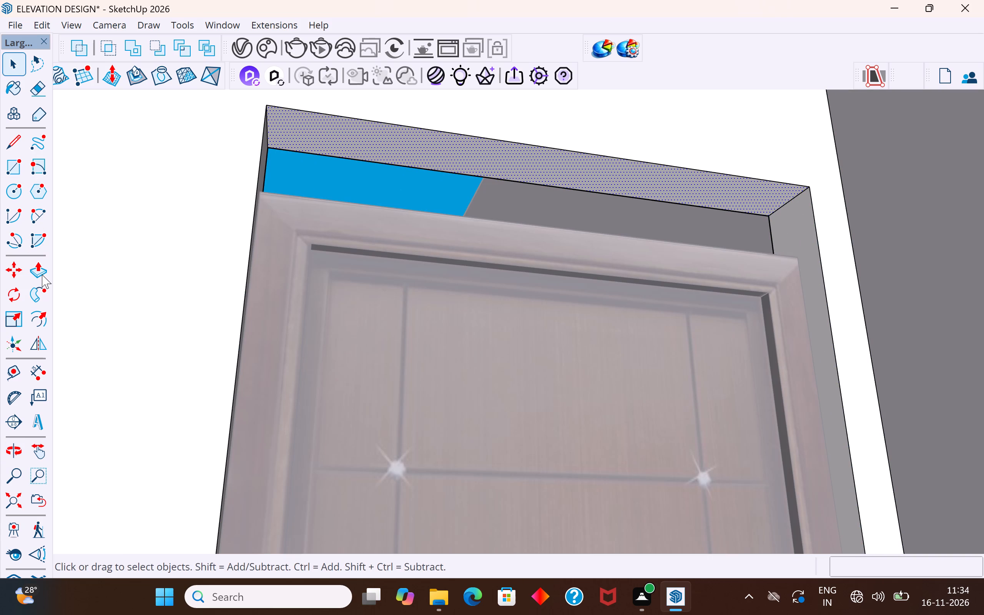
left_click(39, 269)
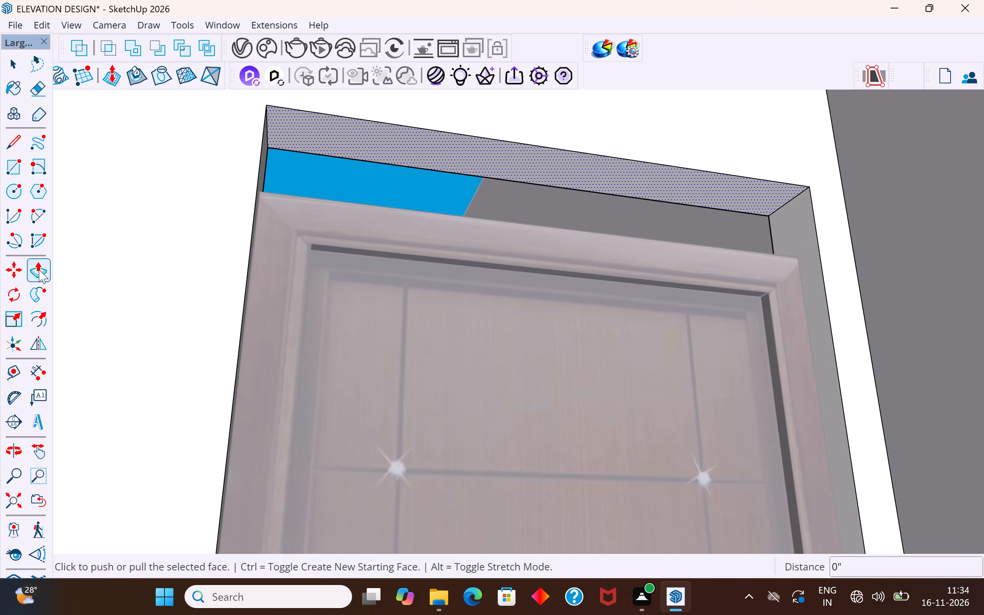
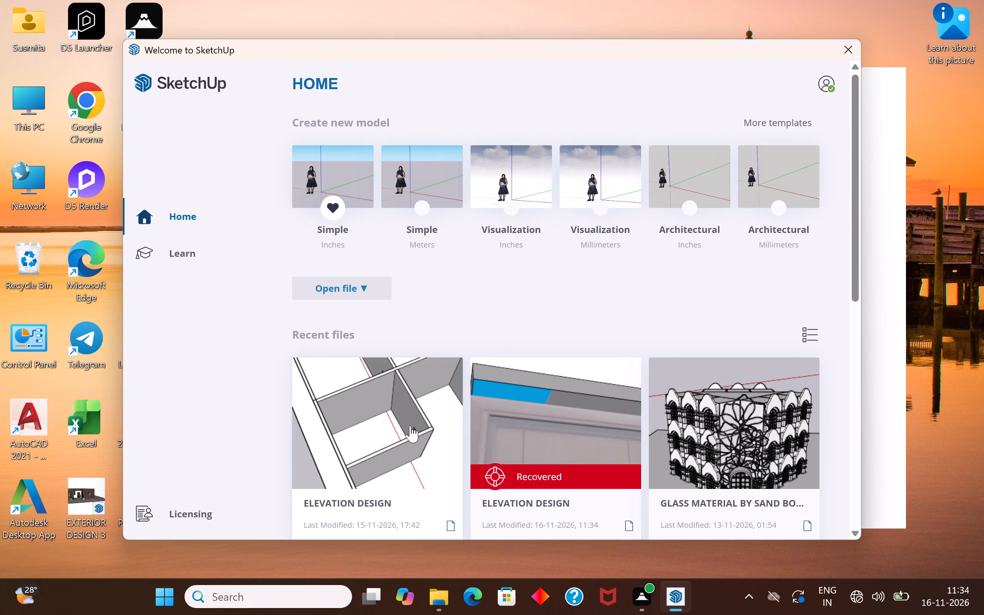
Open the recovered ELEVATION DESIGN model from the recent files.
left_click(573, 412)
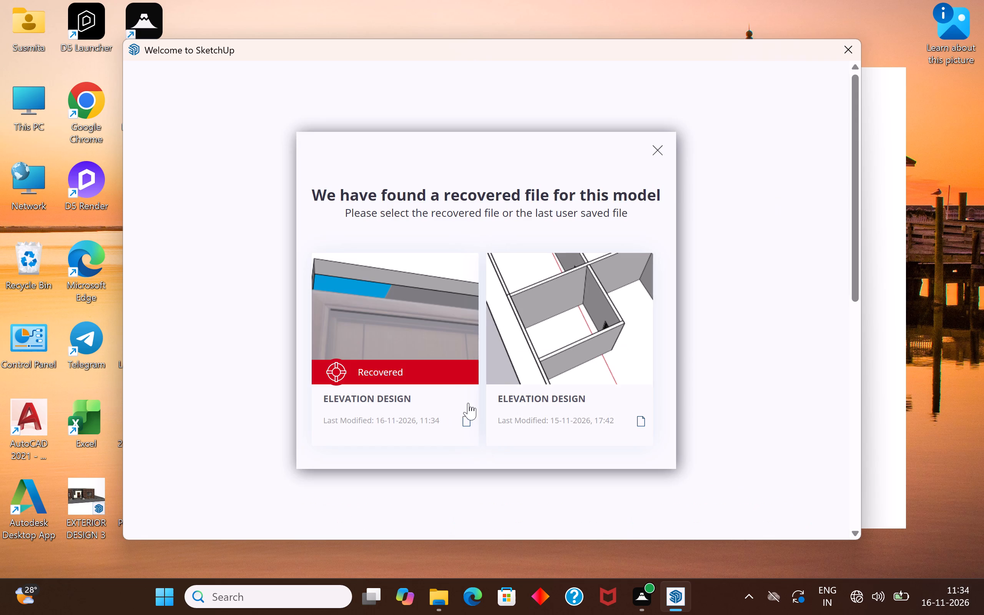
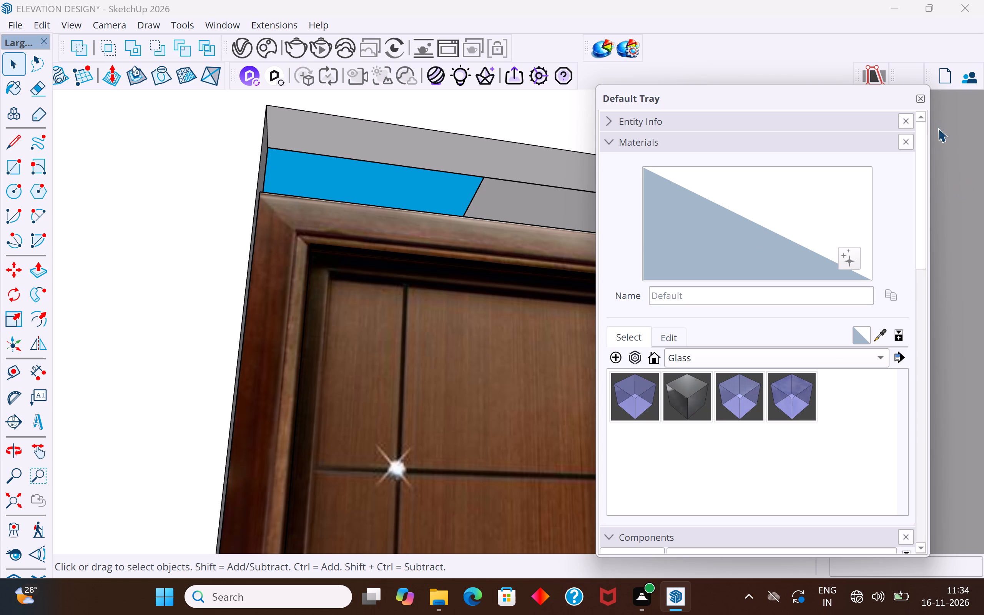
Close the Default Tray.
left_click(921, 100)
left_click(922, 94)
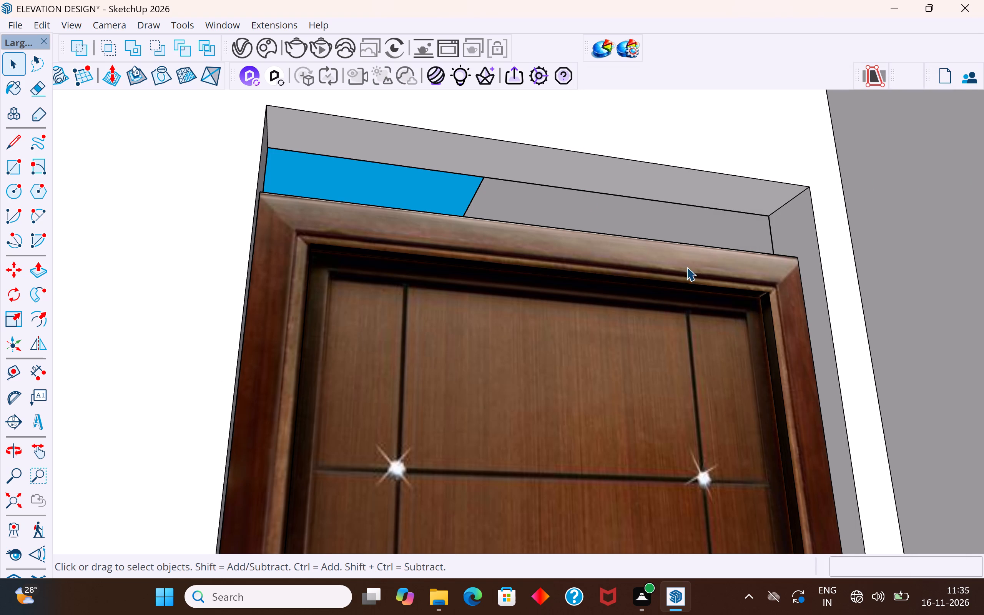
Open the wall group above the brown door and push the opening's head face down about 4 5/8" toward the door frame.
scroll(686, 235, "up", 3)
scroll(607, 399, "down", 2)
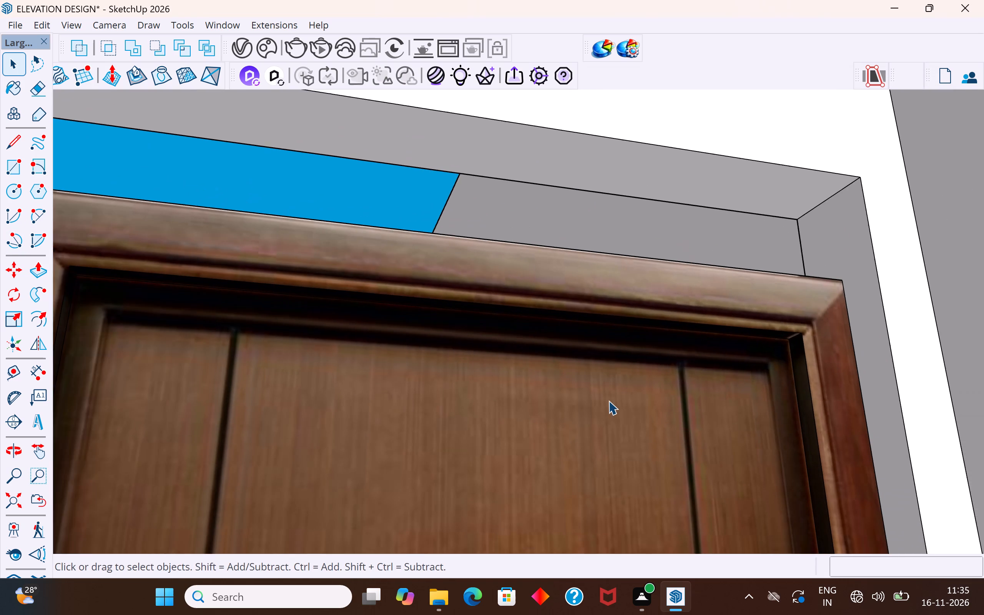
scroll(608, 401, "down", 3)
middle_click_drag(625, 395, 583, 306)
left_click(641, 246)
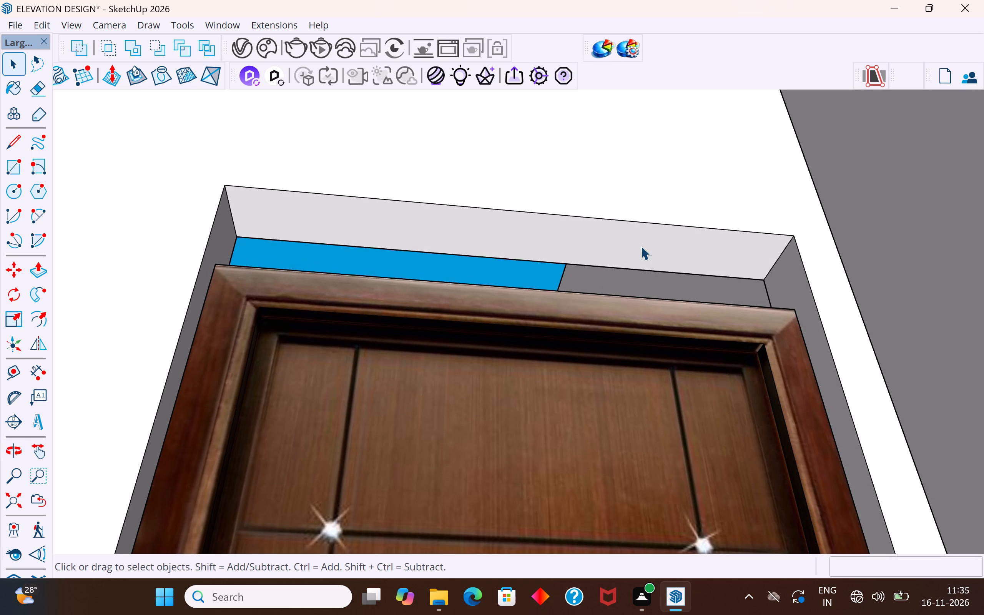
double_click(637, 252)
left_click(680, 236)
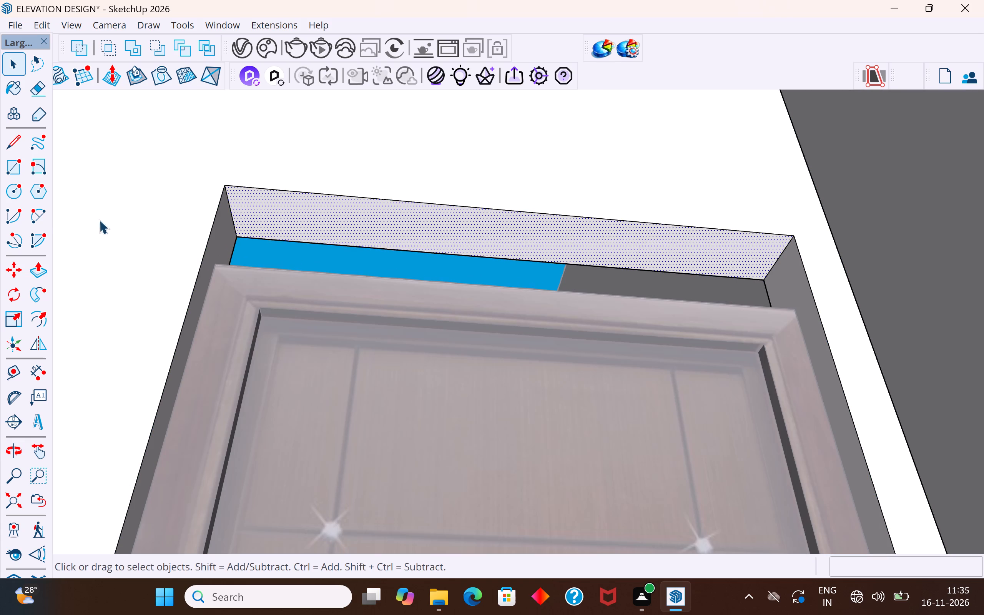
left_click(37, 267)
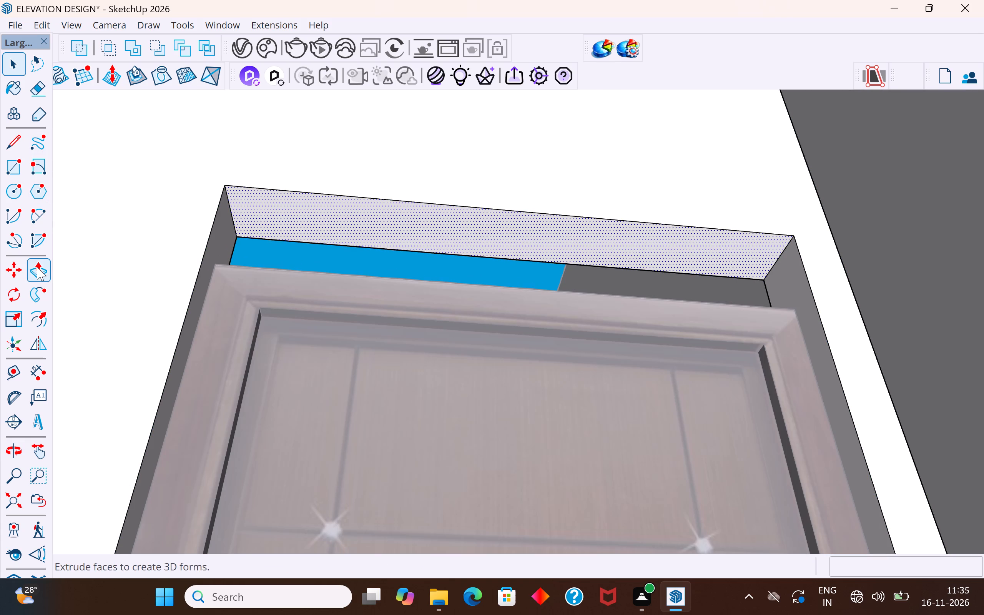
left_click(632, 223)
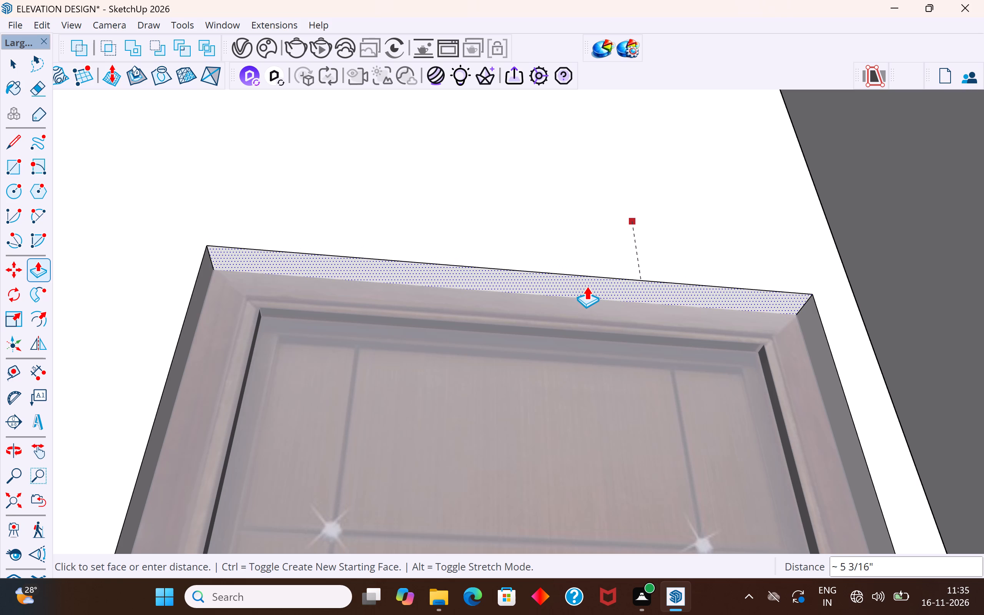
left_click(607, 278)
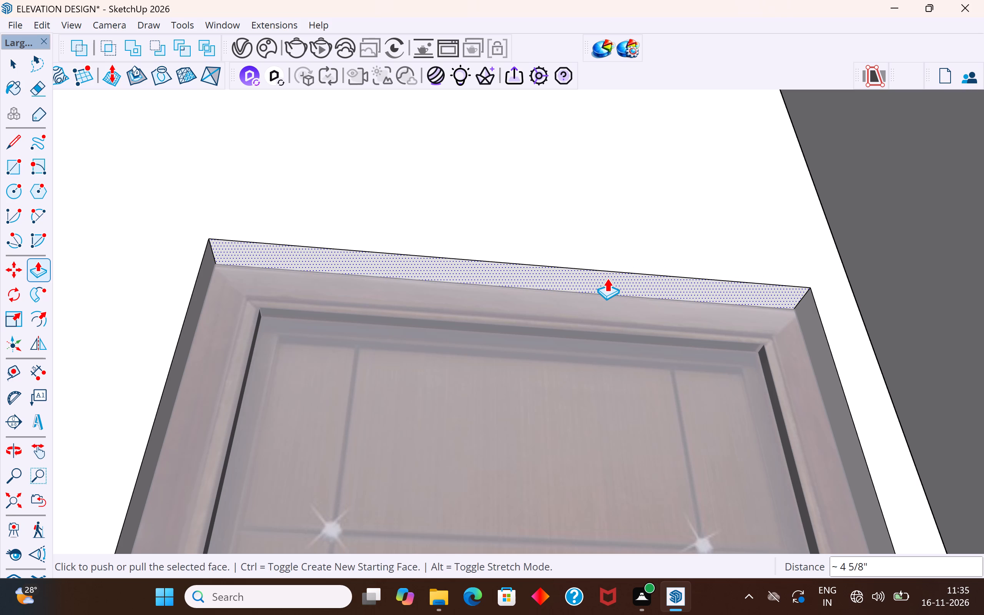
Push the opening's head face down about another 1/8" to meet the door frame's top edge, and exit the wall group.
scroll(620, 307, "up", 3)
middle_click_drag(641, 309, 712, 439)
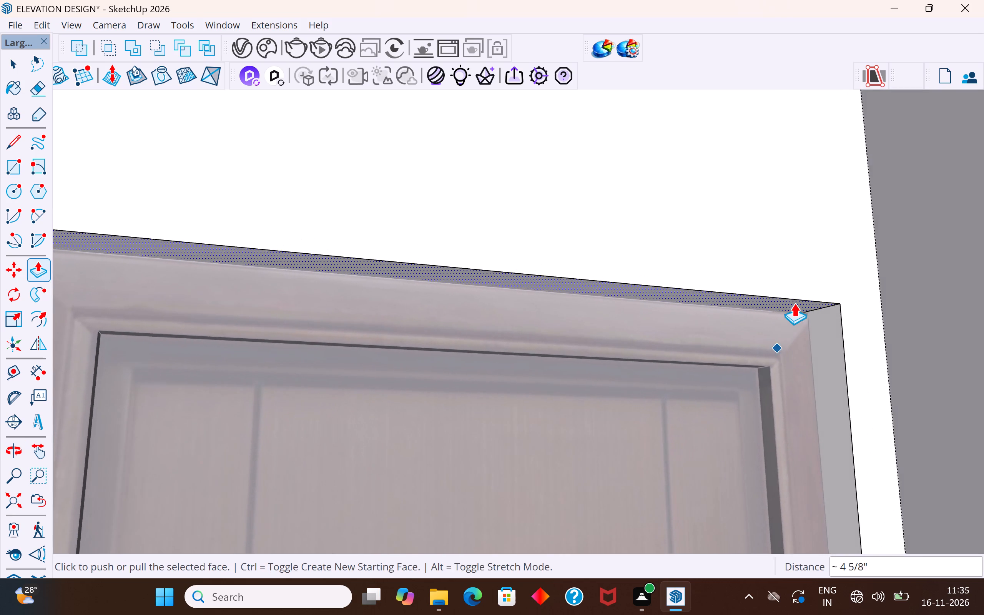
scroll(794, 303, "up", 9)
scroll(753, 329, "up", 3)
scroll(821, 314, "up", 8)
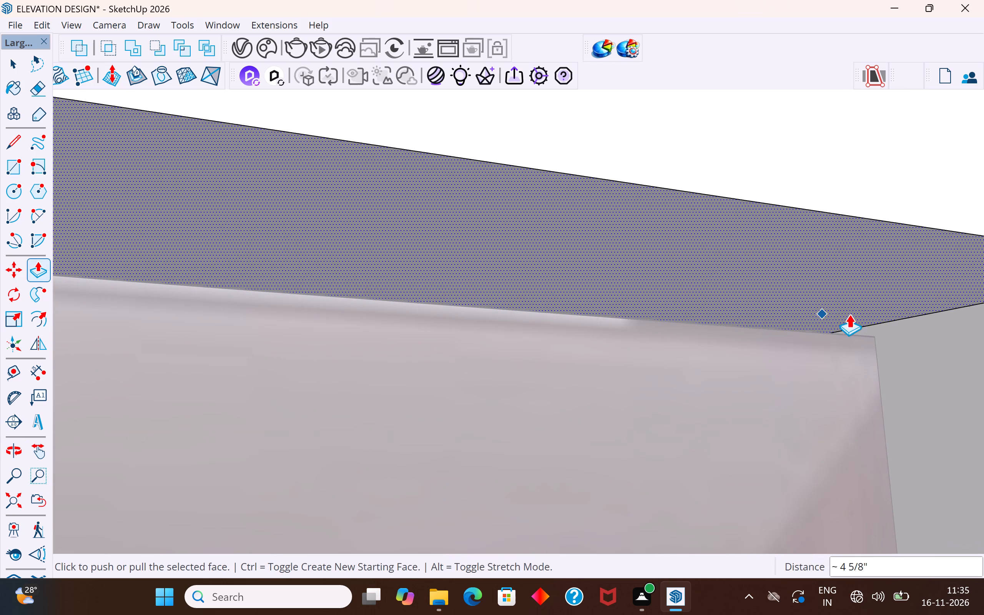
left_click(863, 310)
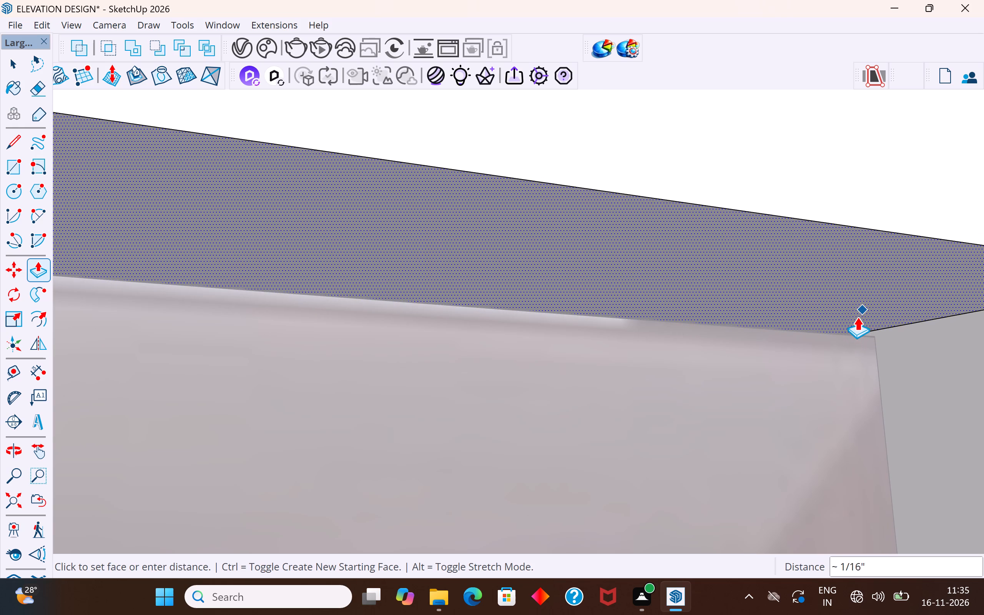
left_click(857, 323)
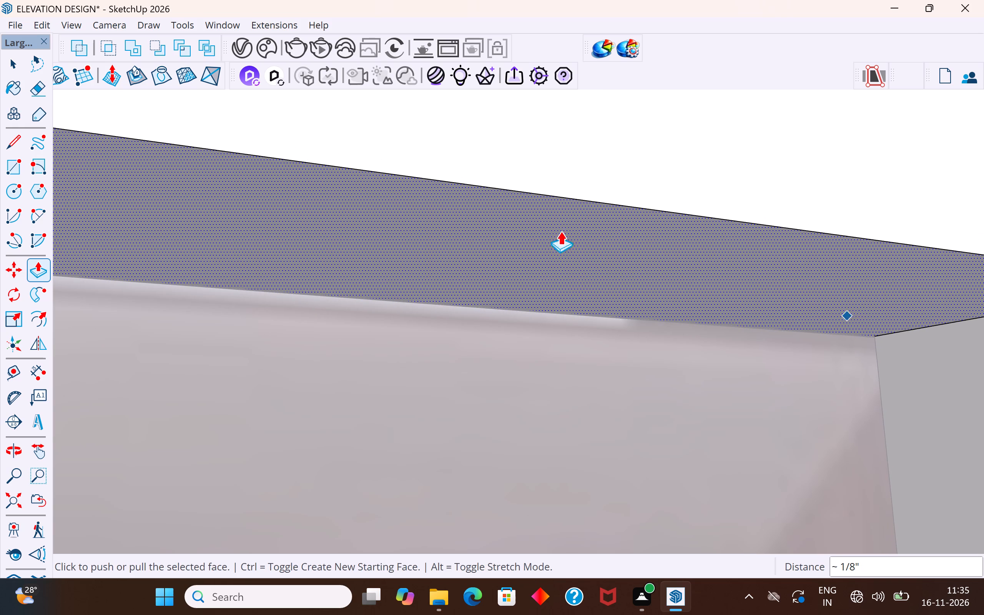
left_click(20, 62)
scroll(676, 330, "down", 15)
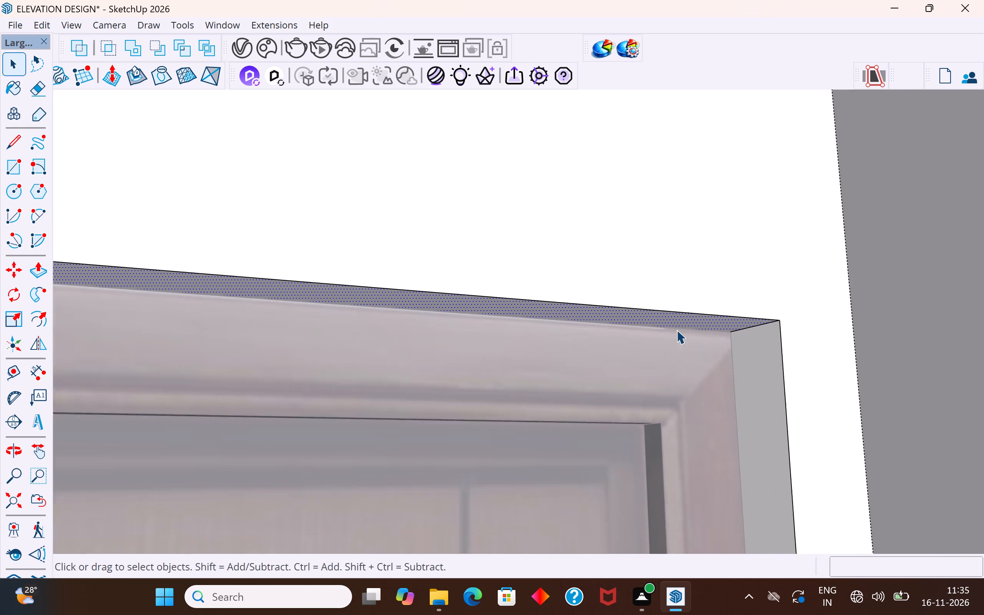
scroll(676, 330, "down", 15)
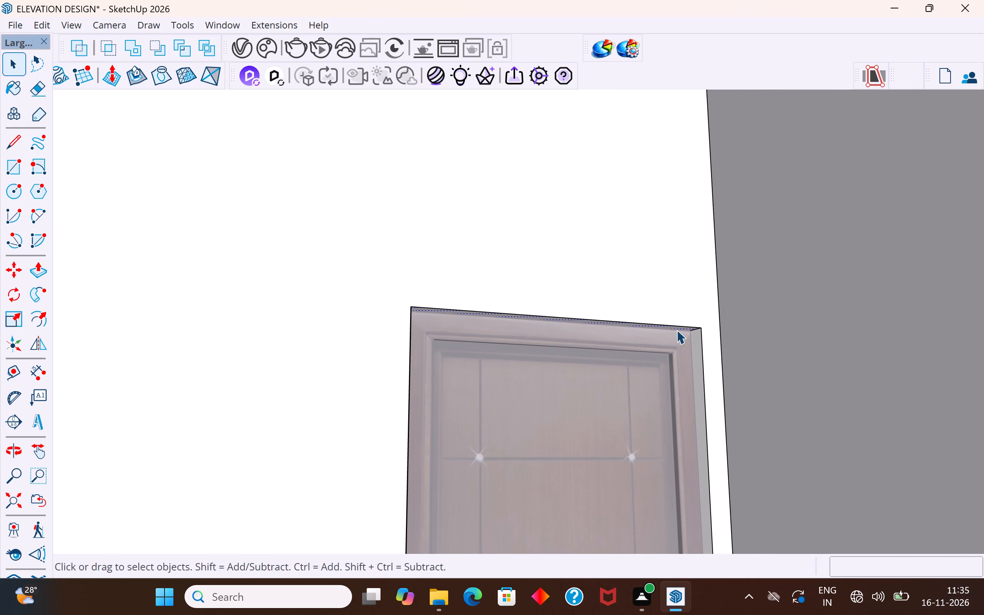
key("Escape")
key("Escape")
Examine the partitioned rooms and doors from above, and the door wall's far corner through the wide front opening.
scroll(597, 395, "down", 16)
middle_click_drag(597, 395, 596, 403)
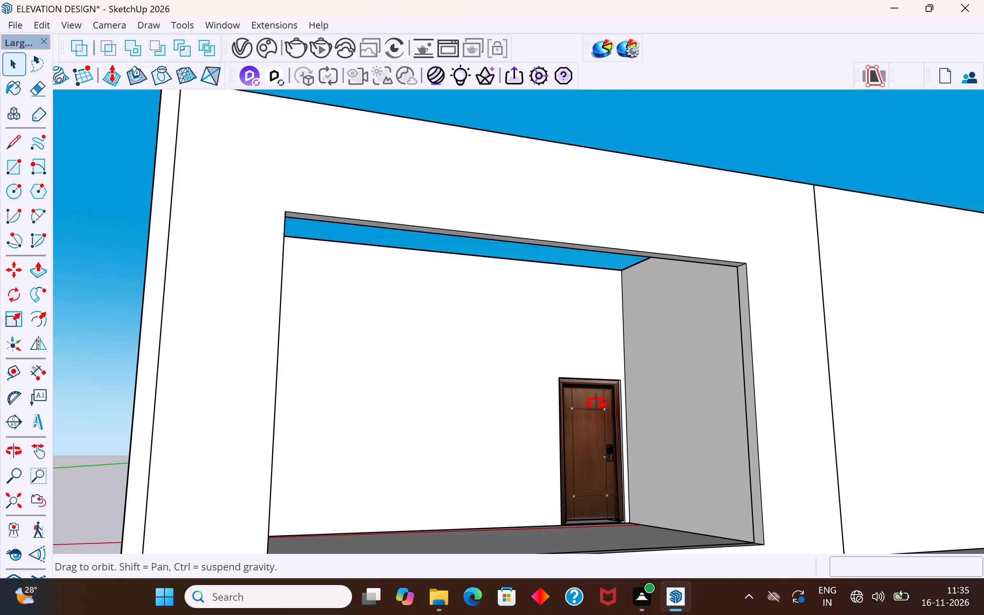
middle_click_drag(596, 403, 569, 579)
scroll(539, 351, "down", 3)
middle_click_drag(536, 361, 486, 465)
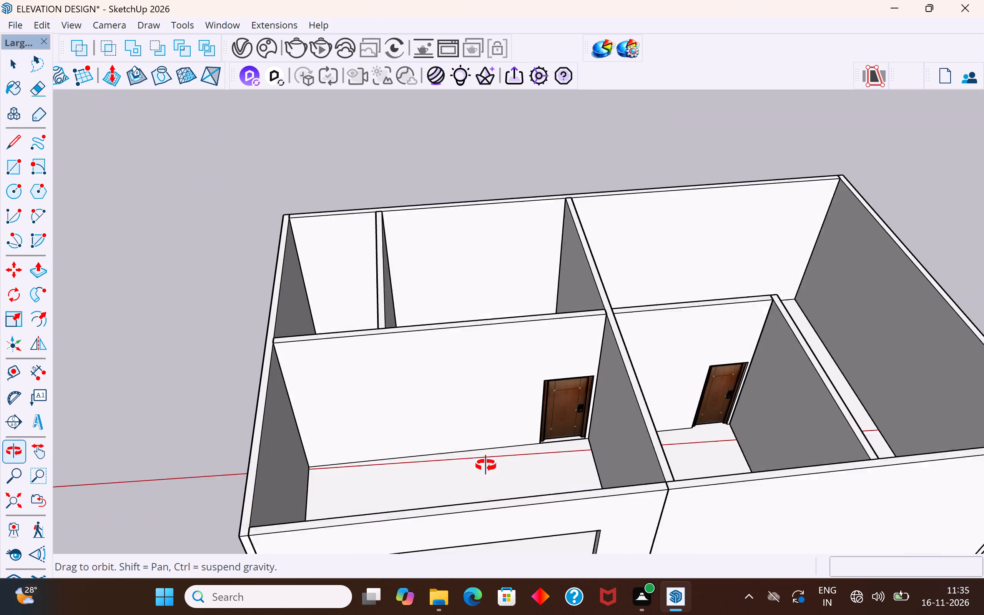
middle_click_drag(486, 465, 216, 519)
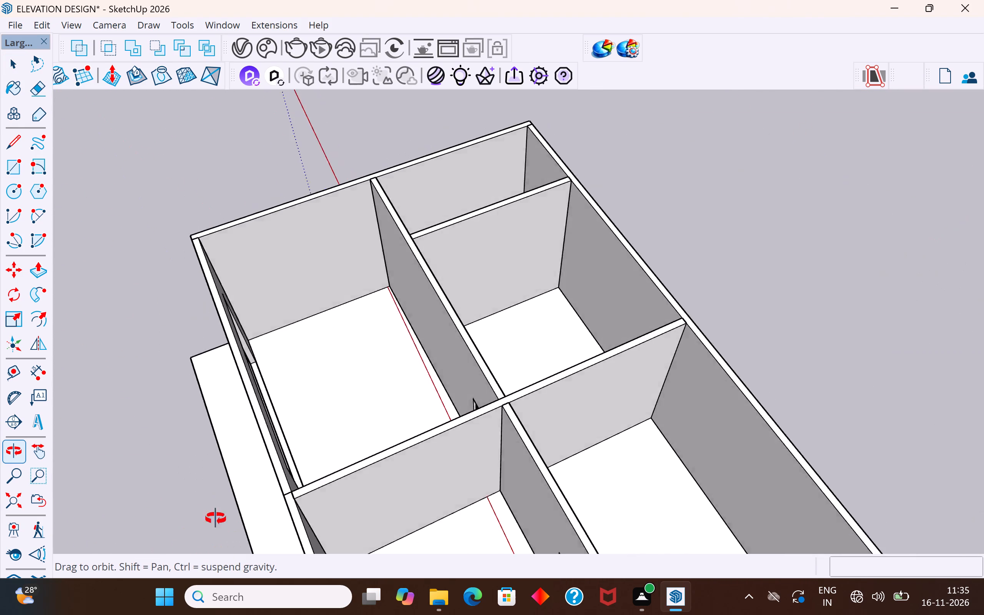
middle_click_drag(216, 519, 519, 266)
scroll(342, 475, "up", 2)
middle_click_drag(532, 414, 458, 422)
scroll(620, 390, "down", 4)
middle_click_drag(534, 424, 515, 424)
scroll(368, 417, "up", 8)
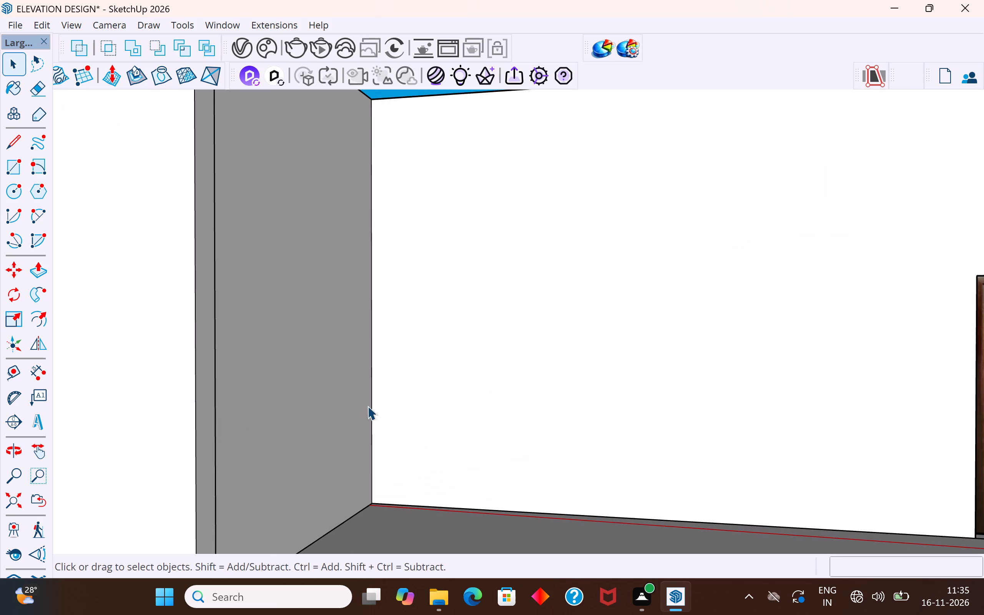
middle_click_drag(369, 402, 371, 385)
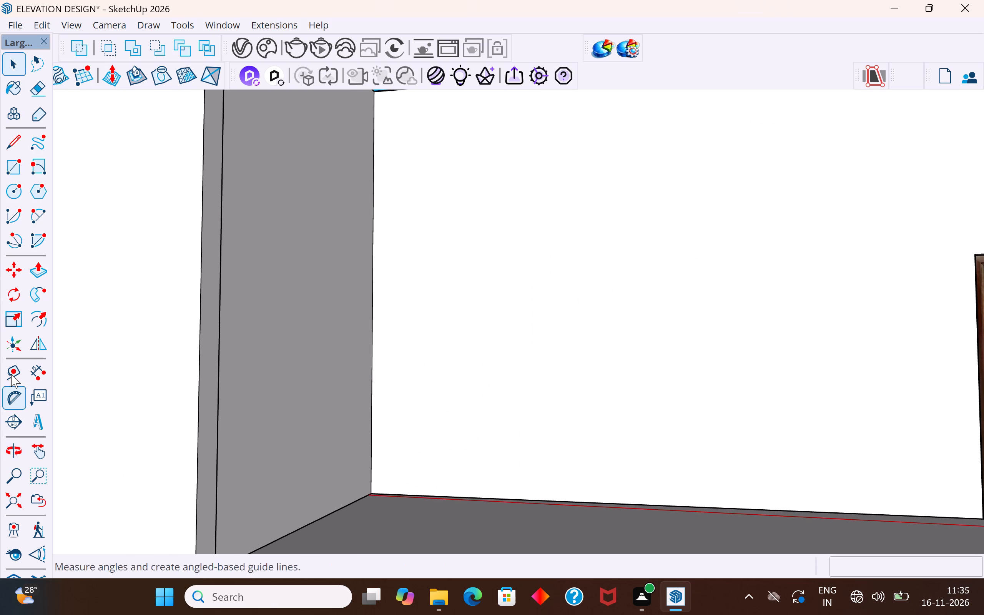
Place a guide 3" in from the partition's top end edge where it meets the outer side wall.
left_click(11, 374)
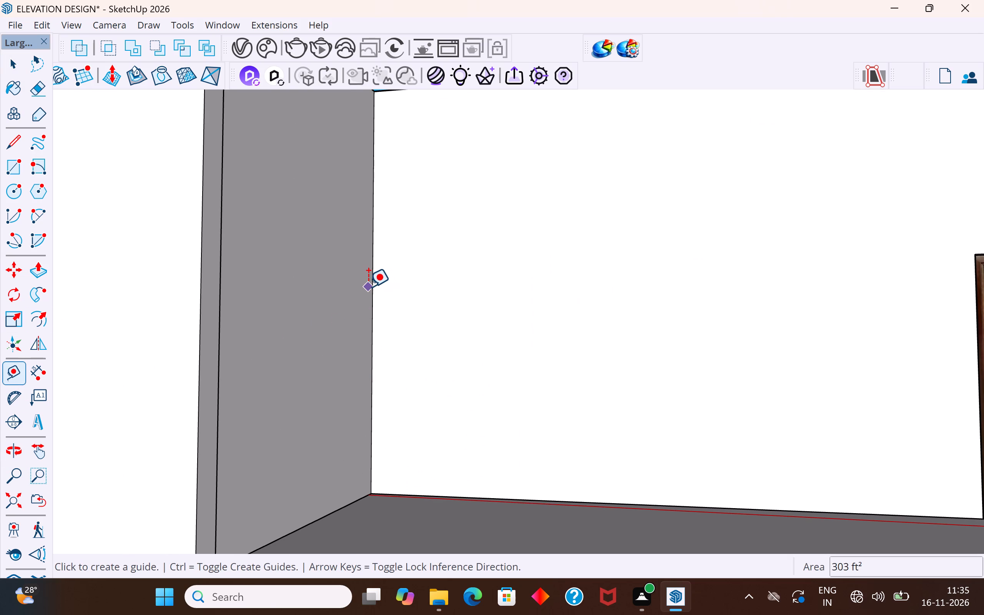
scroll(368, 287, "up", 8)
scroll(379, 305, "down", 3)
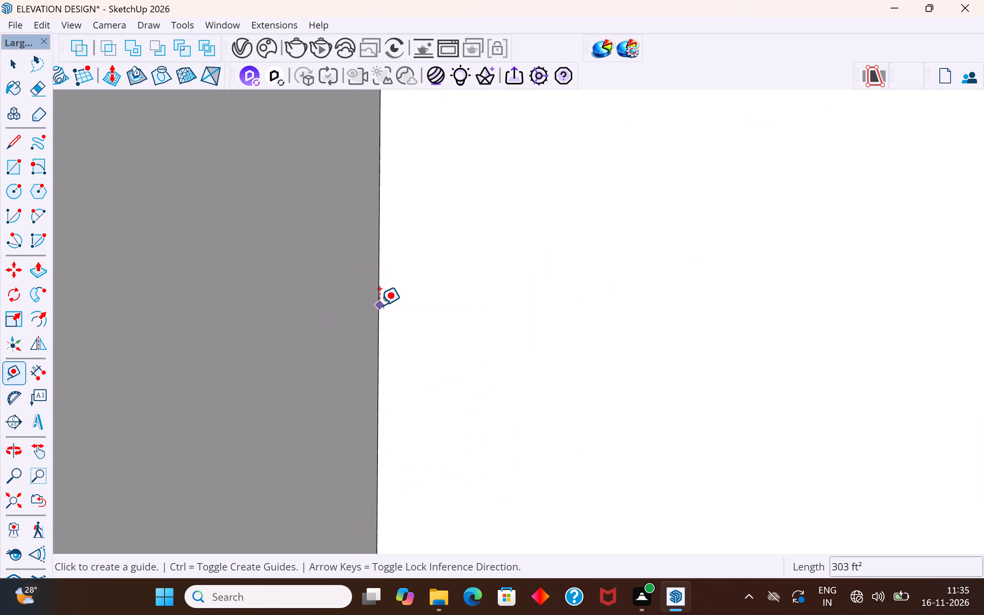
scroll(379, 305, "down", 9)
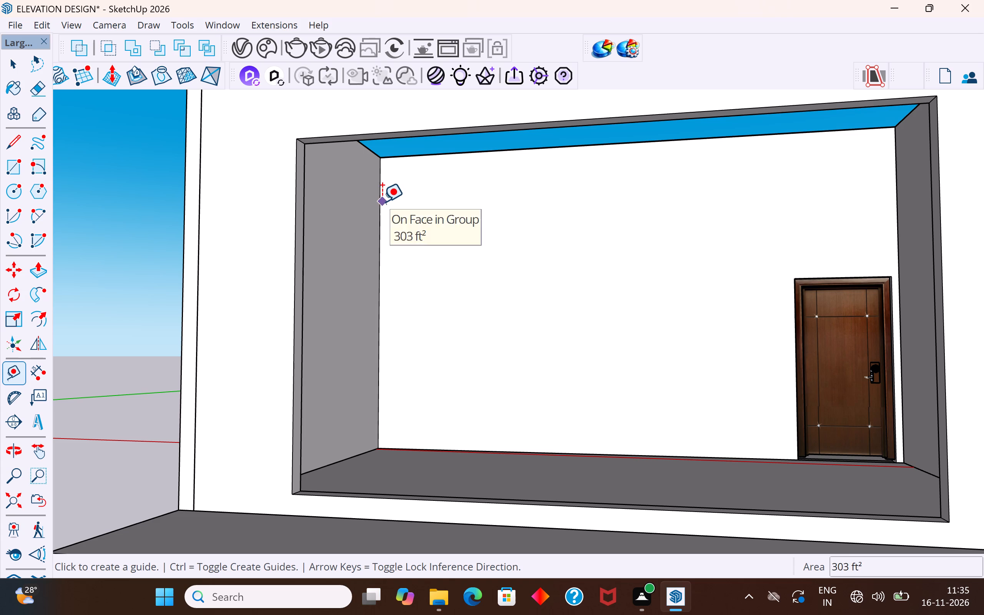
middle_click_drag(379, 201, 387, 268)
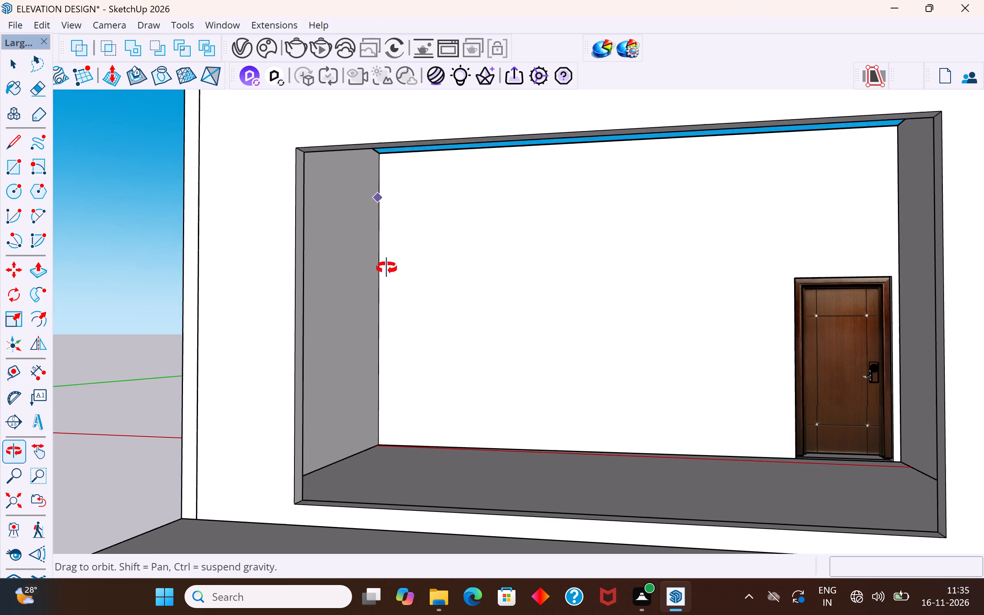
middle_click_drag(387, 268, 424, 511)
scroll(410, 503, "down", 9)
scroll(358, 299, "up", 5)
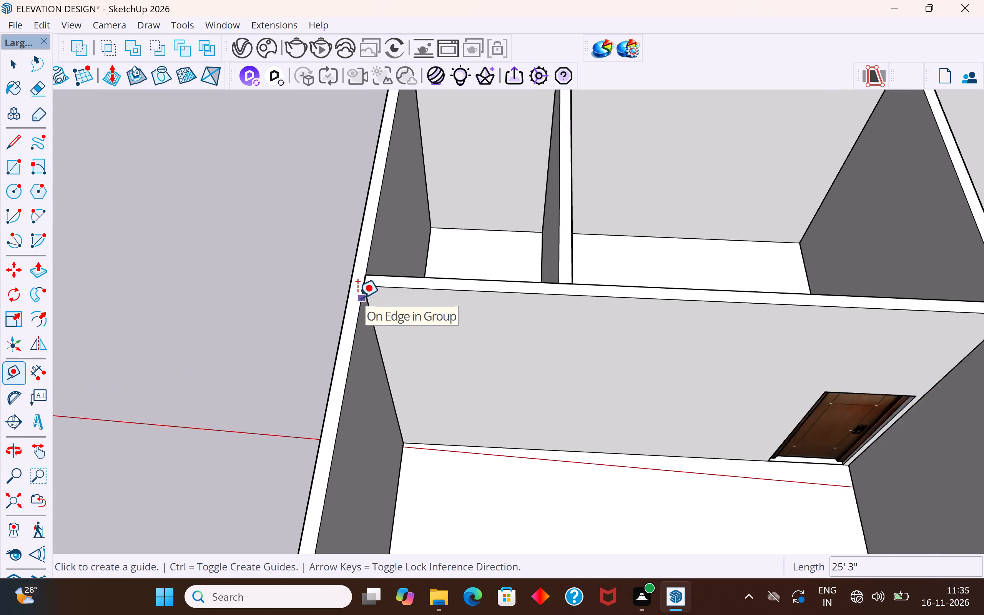
scroll(357, 298, "up", 15)
scroll(366, 282, "down", 2)
scroll(366, 282, "up", 2)
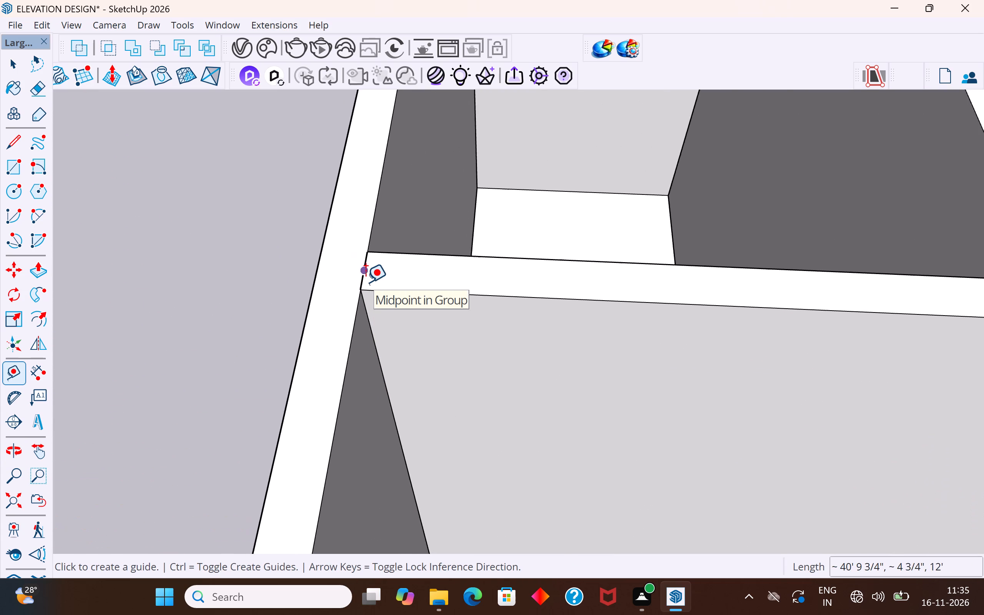
scroll(366, 282, "up", 12)
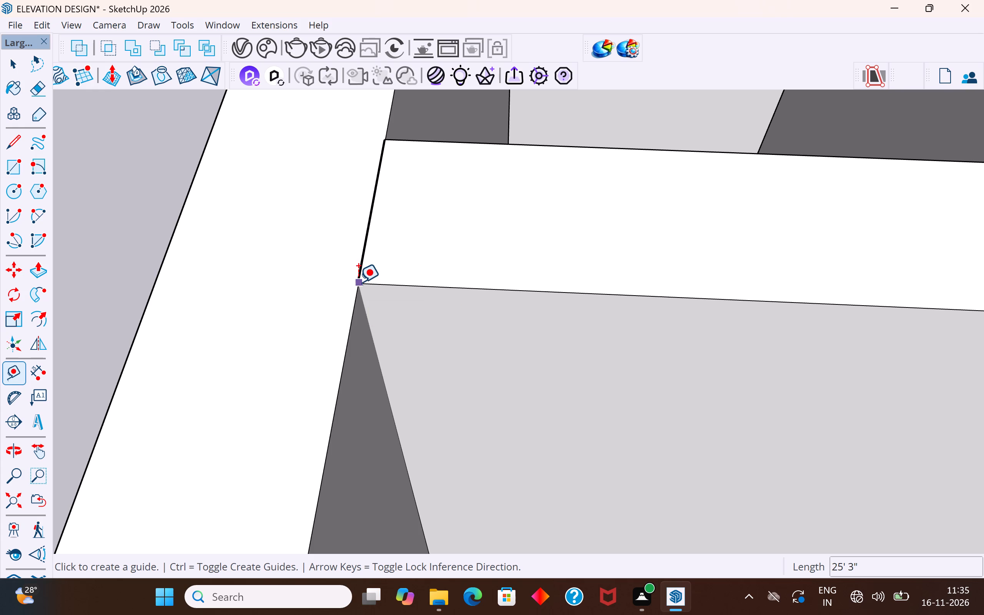
left_click(358, 282)
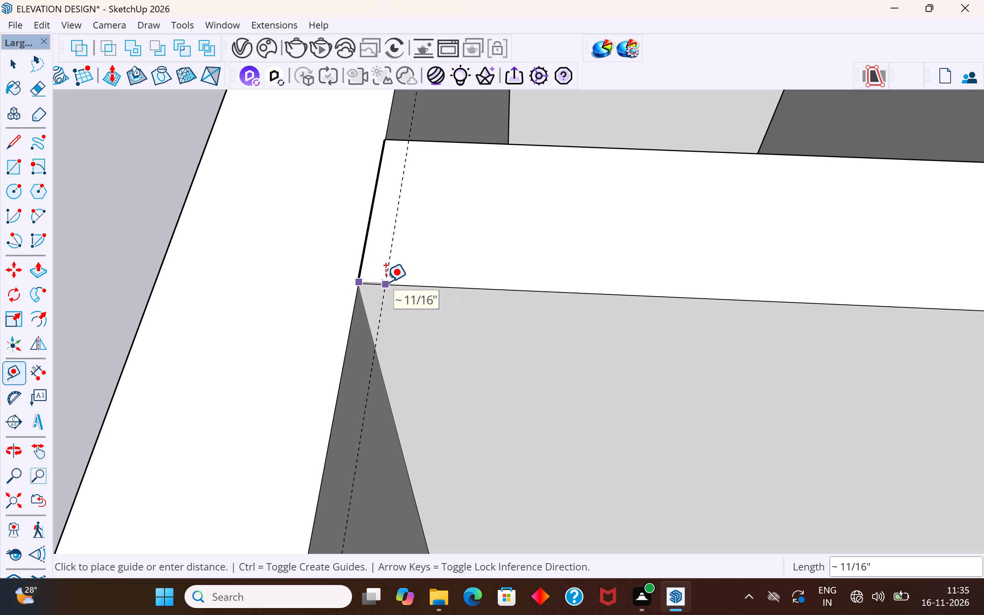
key("3")
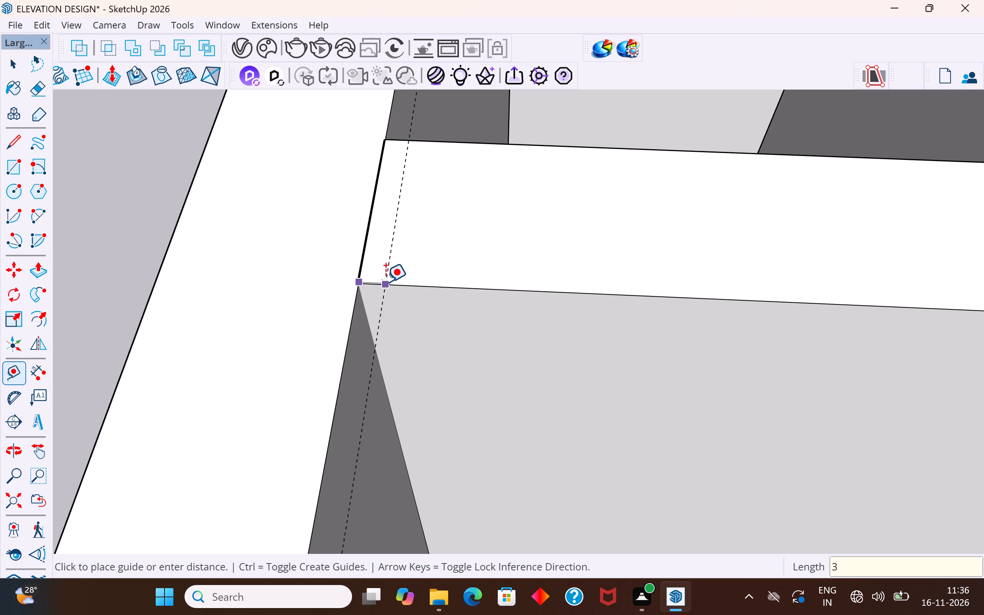
key("shift+quotedbl")
key("Return")
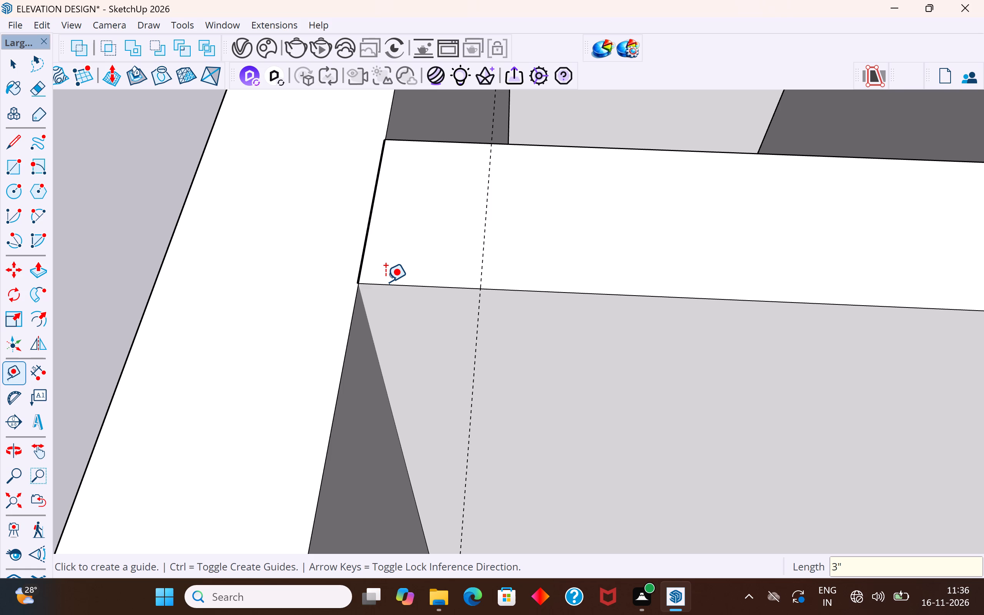
Draw a vertical line about 12' long down the door wall from the 3" guide at its top edge to the floor.
scroll(386, 282, "down", 14)
scroll(386, 282, "up", 1)
scroll(386, 282, "down", 13)
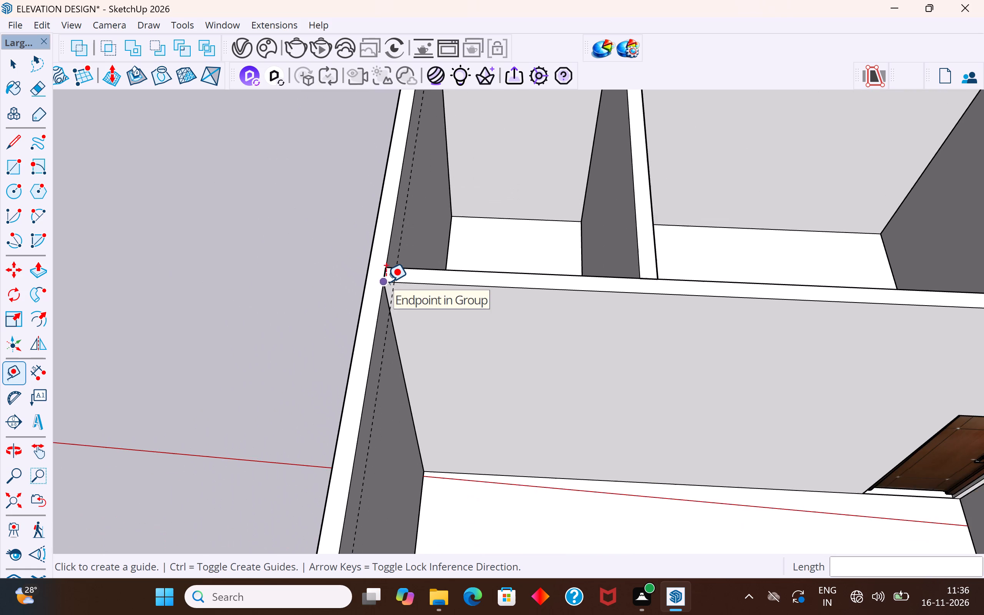
middle_click_drag(504, 395, 394, 106)
scroll(387, 294, "down", 10)
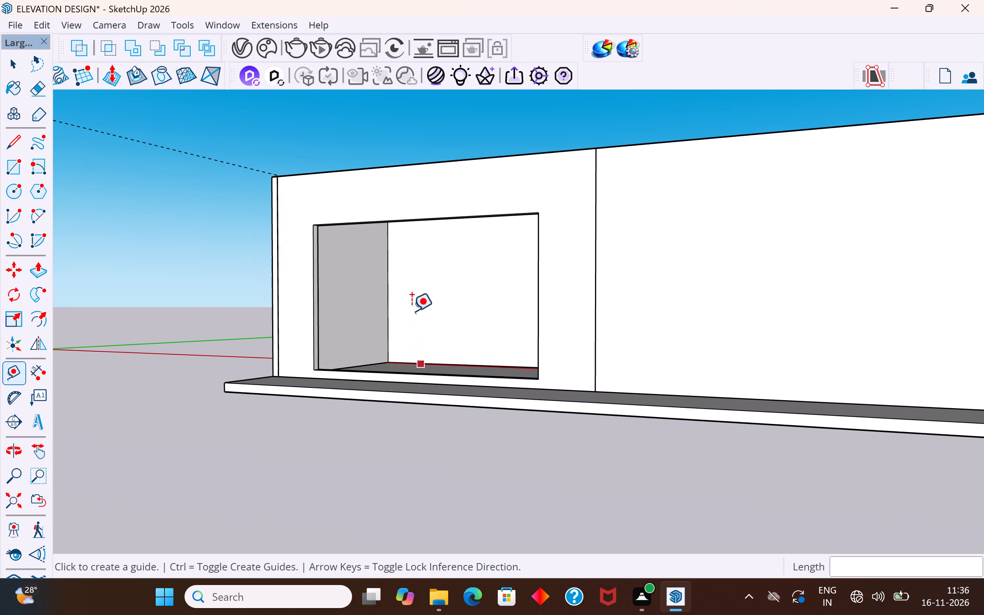
scroll(377, 172, "up", 1)
scroll(397, 260, "up", 4)
middle_click_drag(403, 246, 406, 209)
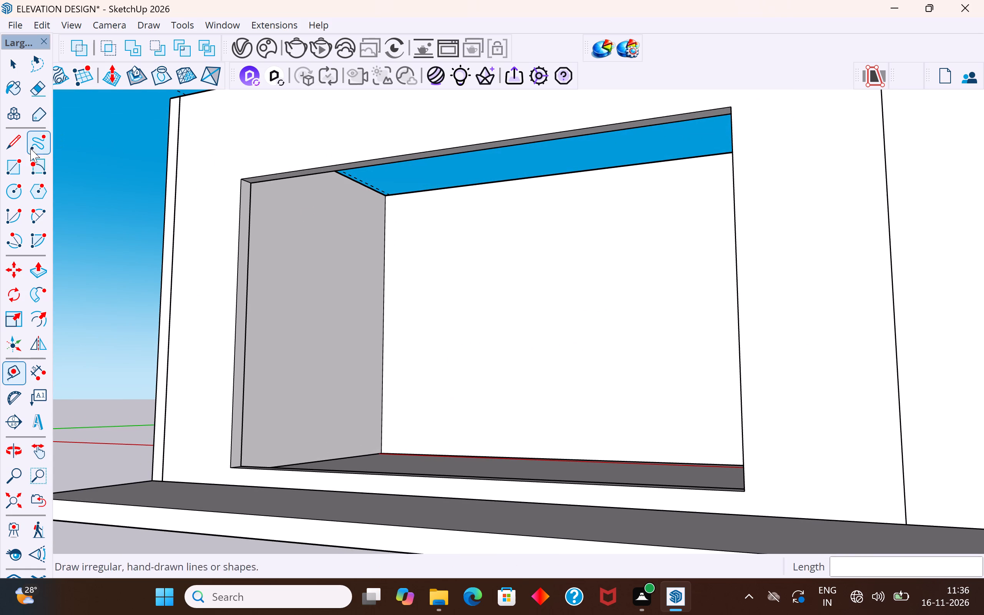
left_click(15, 143)
scroll(344, 209, "up", 4)
scroll(409, 193, "up", 3)
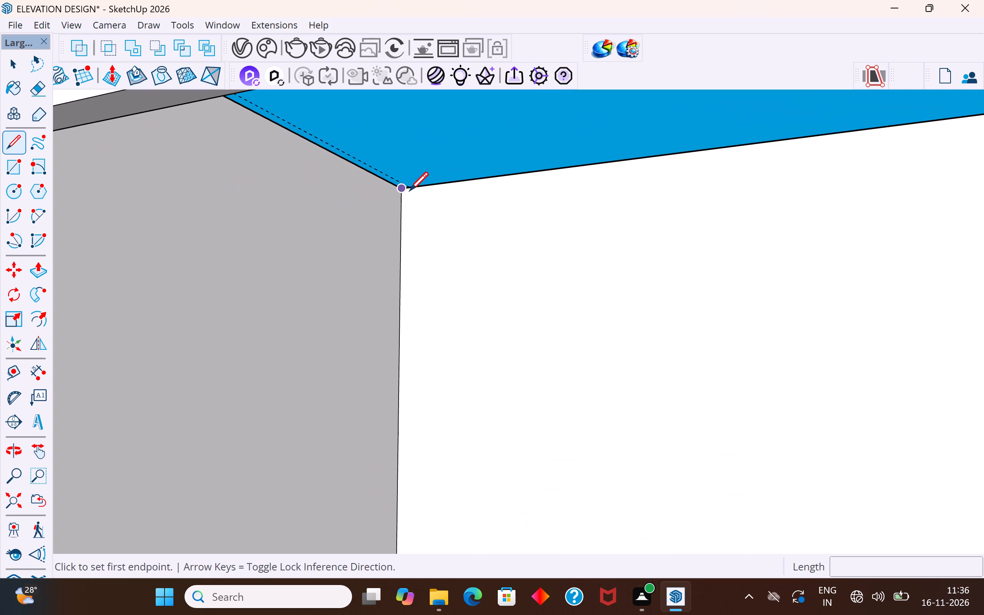
scroll(407, 191, "up", 4)
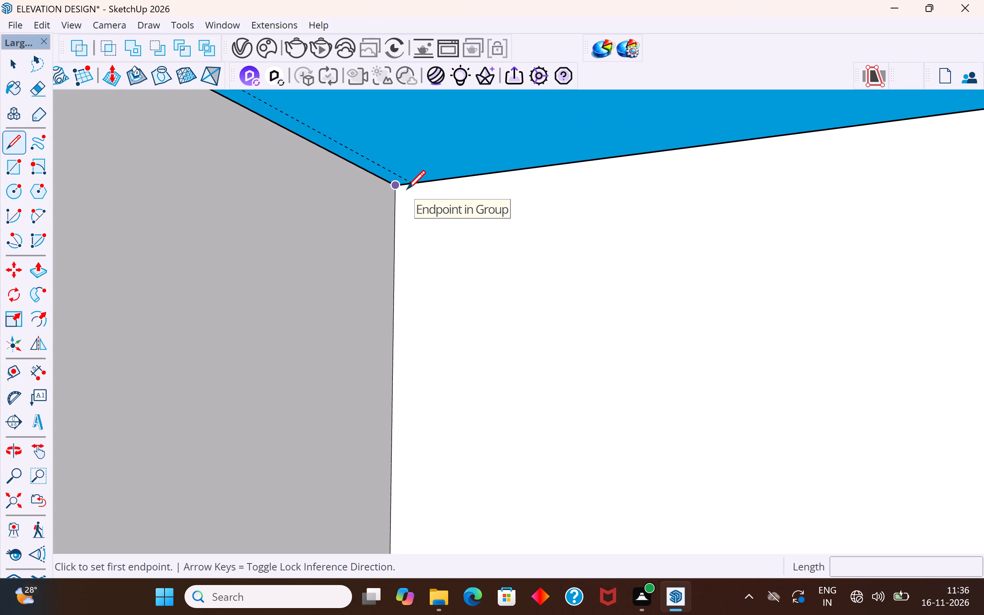
scroll(407, 191, "up", 8)
left_click(414, 176)
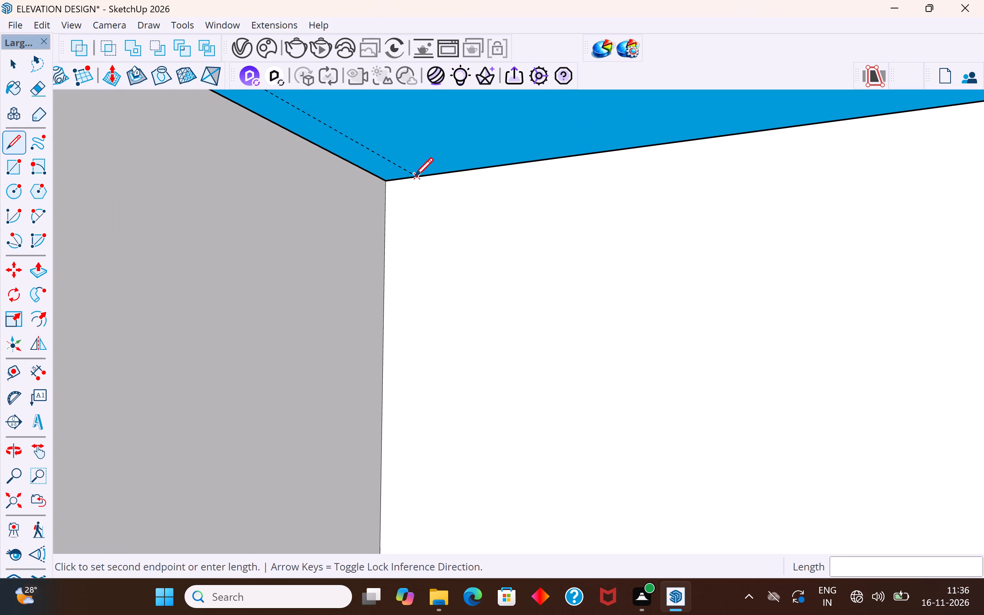
scroll(429, 238, "down", 19)
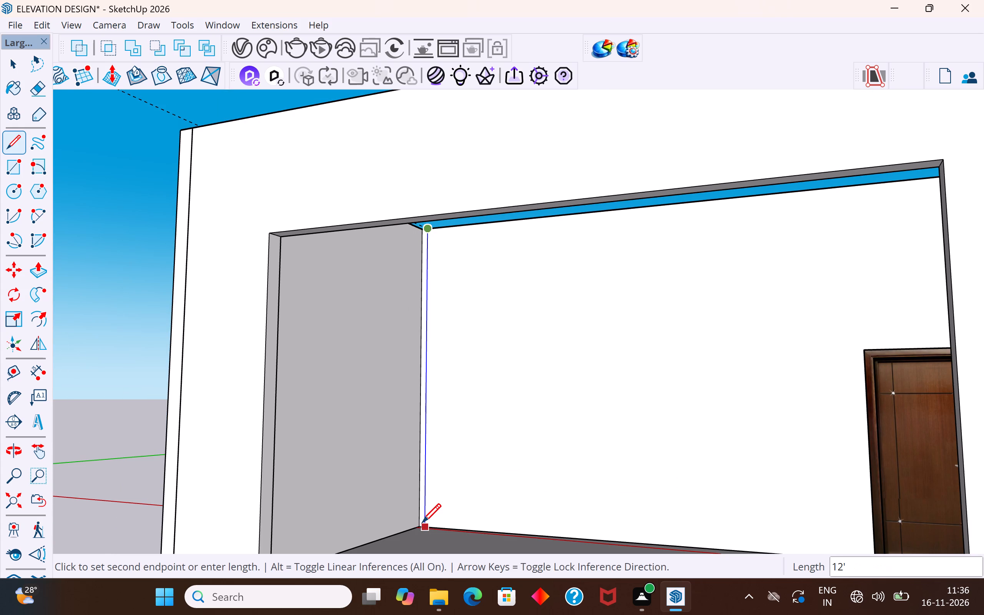
scroll(422, 546, "up", 5)
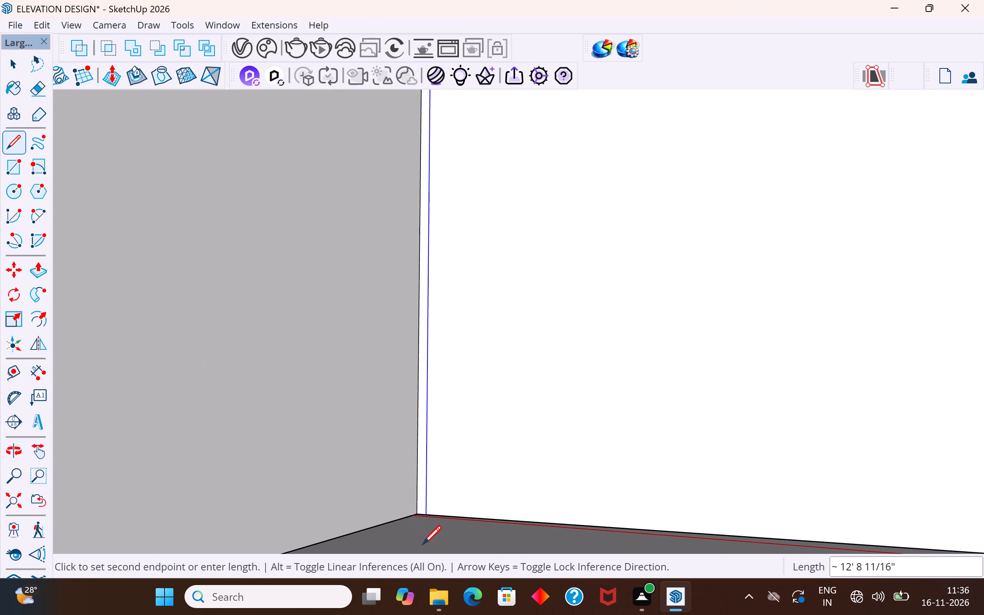
scroll(422, 546, "up", 6)
left_click(424, 504)
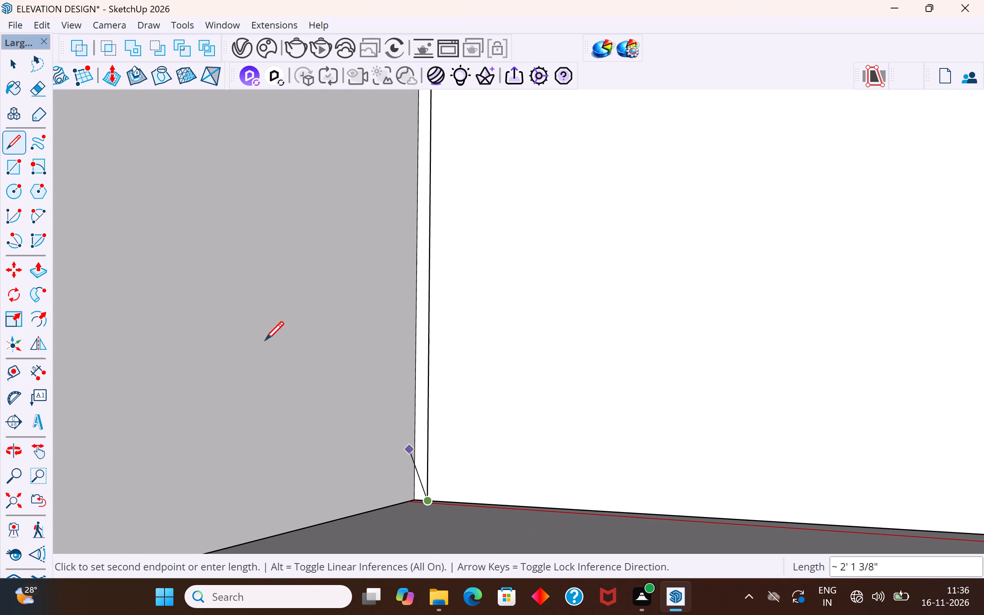
left_click(11, 66)
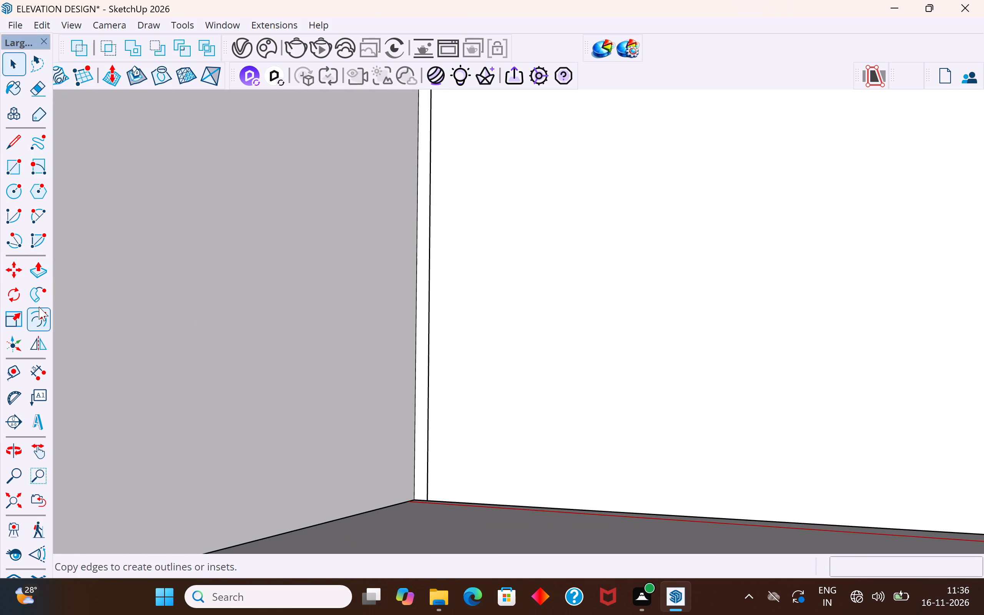
Place a vertical guide on the door wall 3'3" from the new vertical line, on the side away from the corner.
left_click(21, 372)
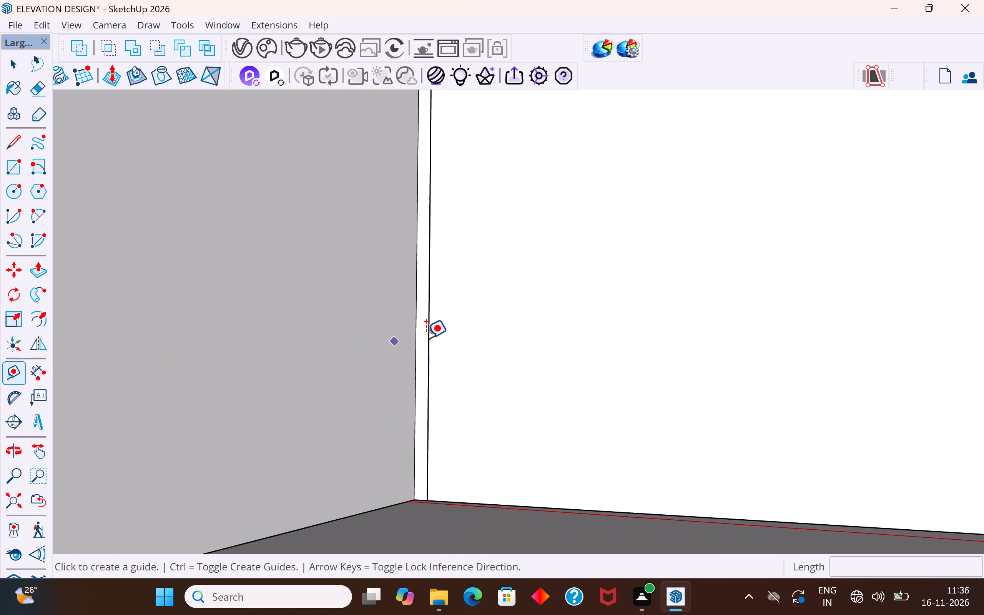
left_click(427, 338)
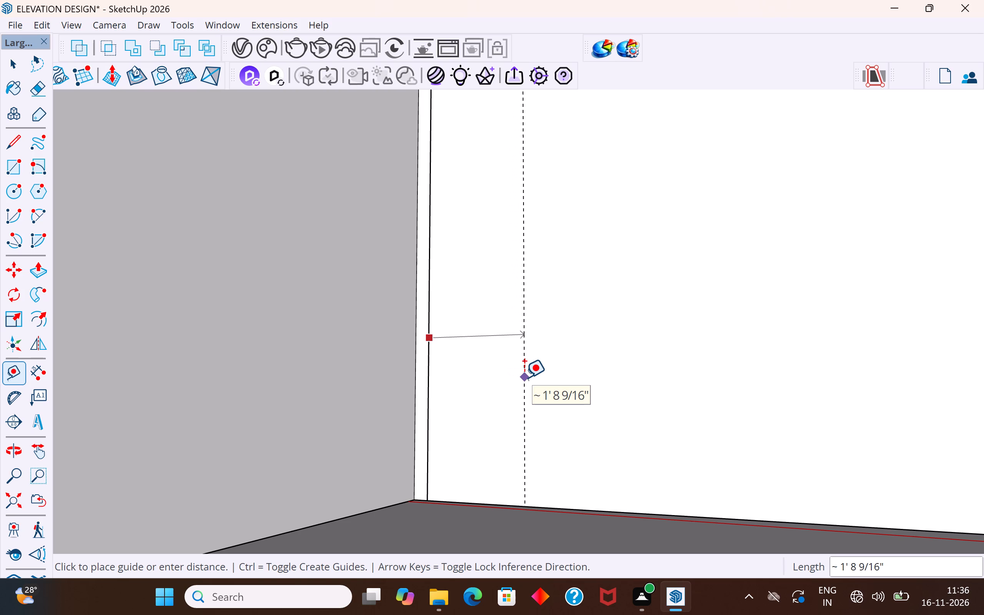
key("3")
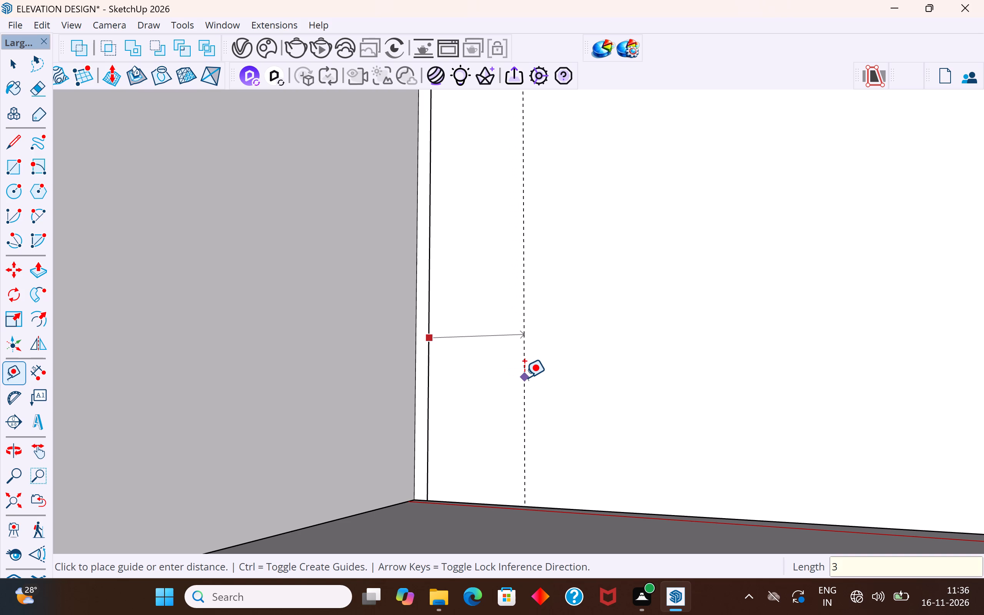
key("apostrophe")
type("3\"")
key("Return")
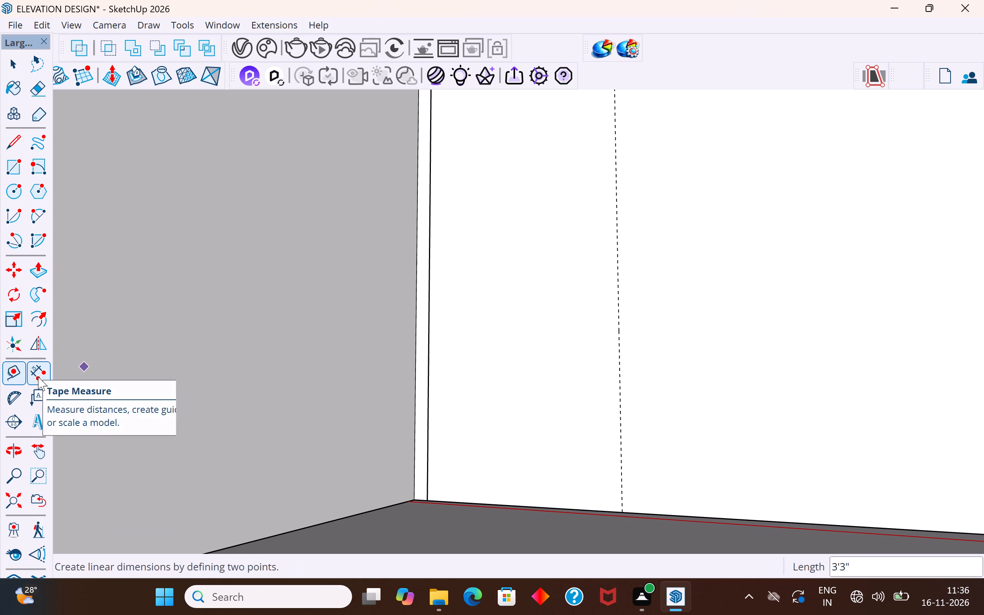
Draw a 6'6" vertical line up the 3'3" guide, starting where it meets the floor edge.
left_click(19, 145)
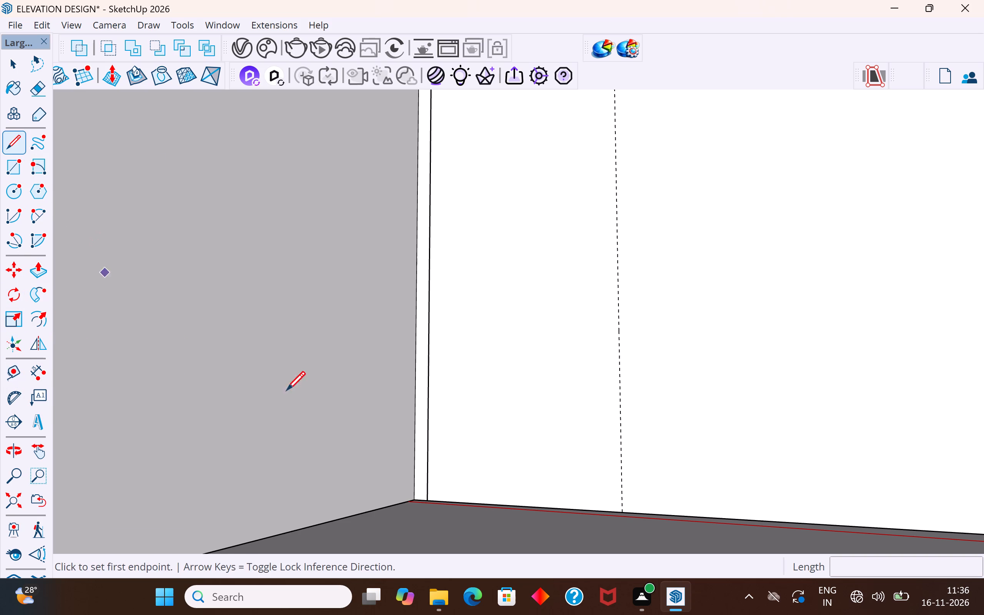
left_click(620, 508)
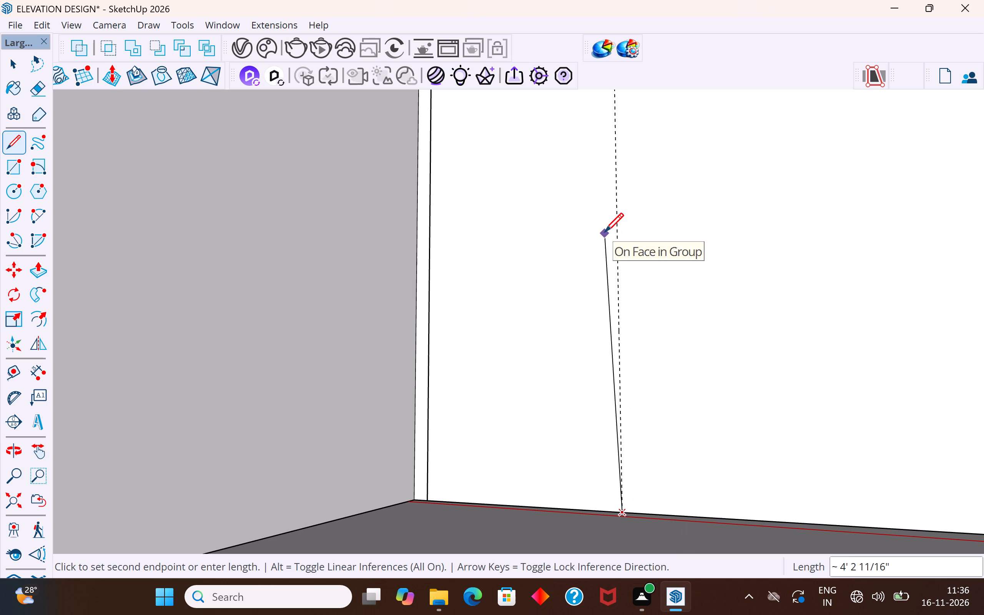
scroll(634, 273, "down", 5)
scroll(627, 312, "down", 3)
middle_click_drag(626, 314, 623, 280)
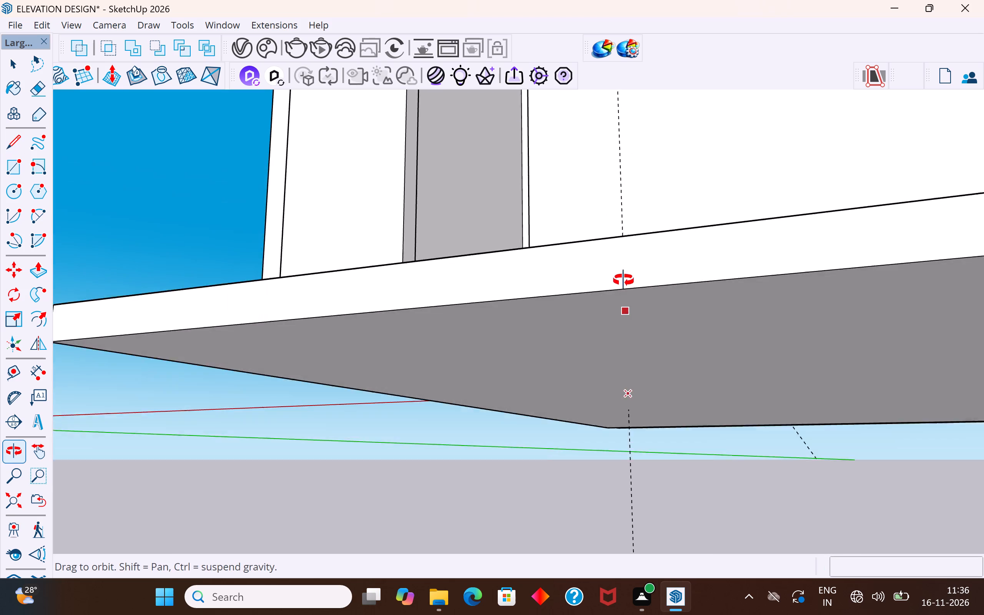
middle_click_drag(623, 280, 639, 351)
scroll(639, 351, "up", 1)
scroll(639, 376, "down", 5)
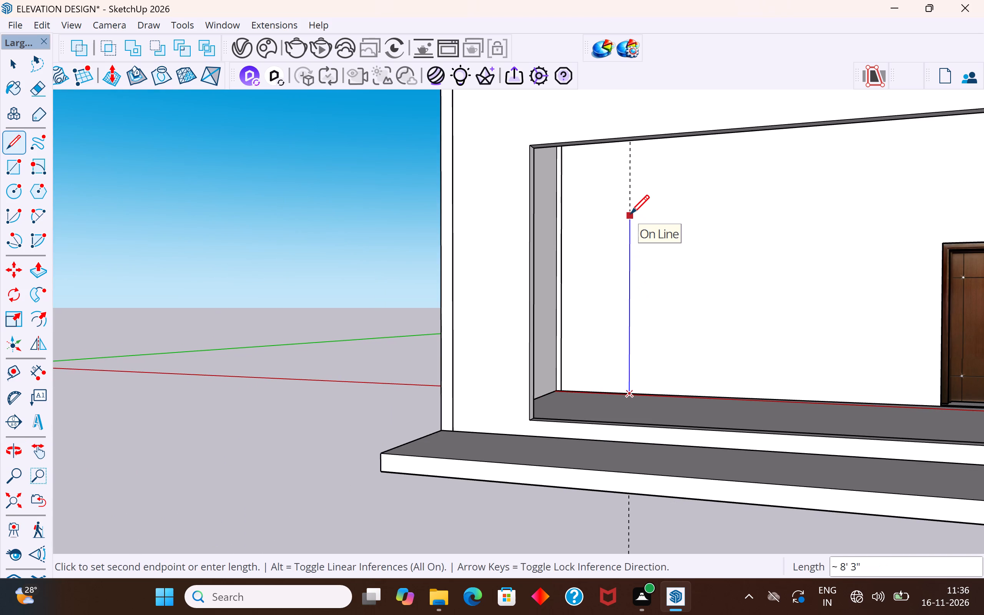
type("6'6\"")
key("Return")
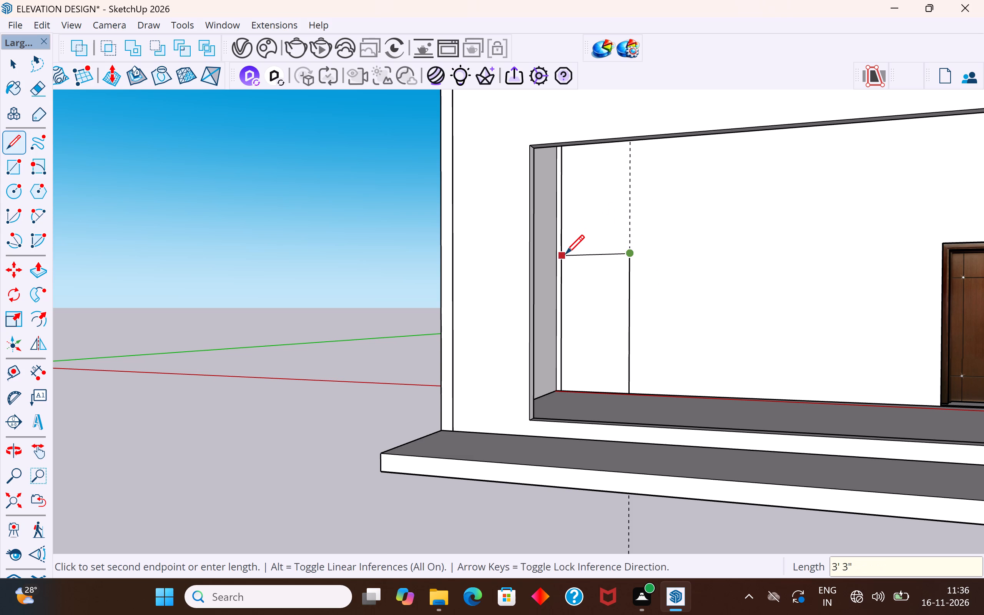
scroll(565, 256, "up", 3)
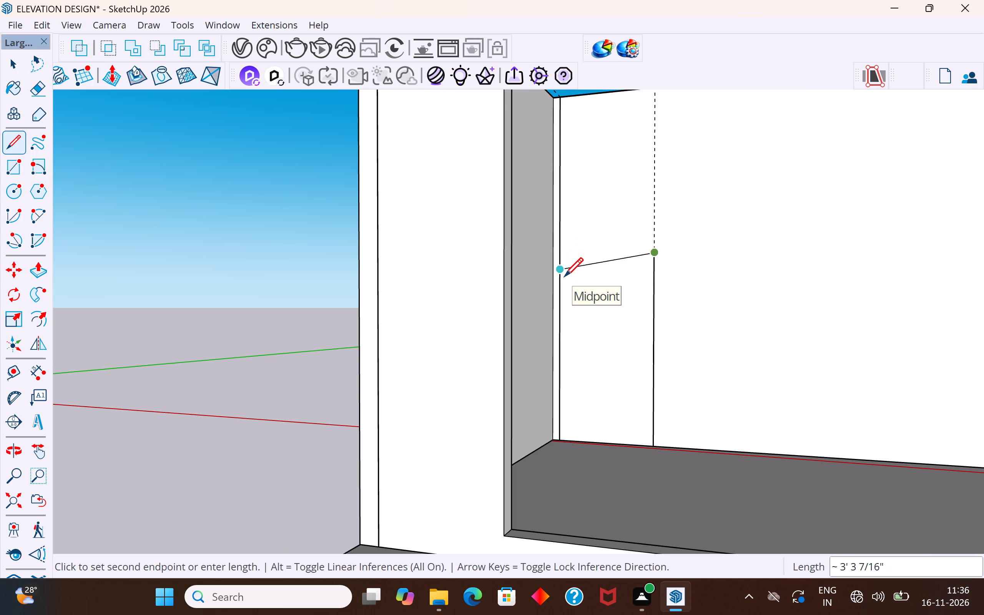
key("Escape")
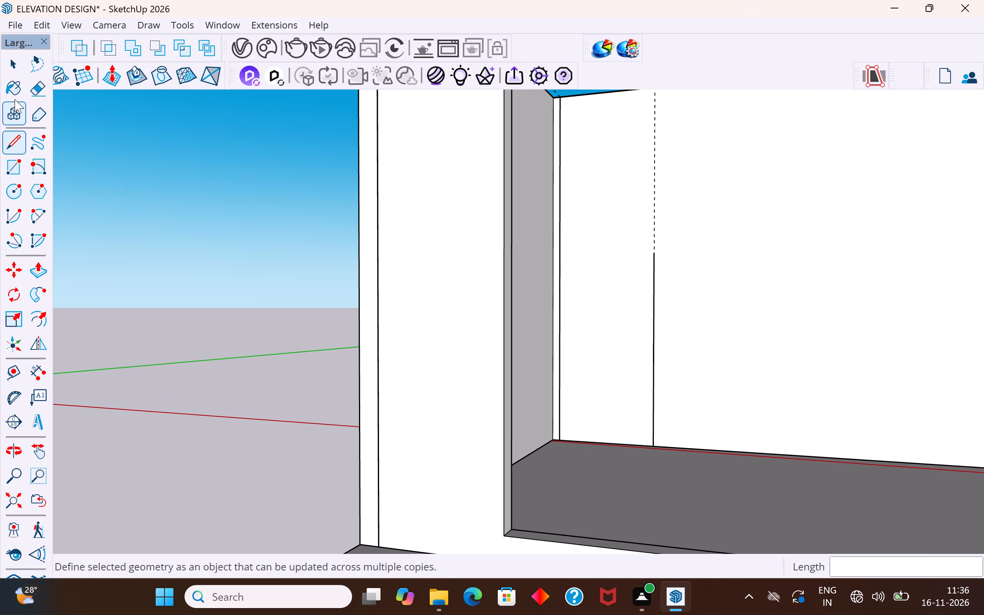
Place a horizontal guide on the door wall 6'6" above its floor edge, at the short vertical line's upper end.
left_click(19, 374)
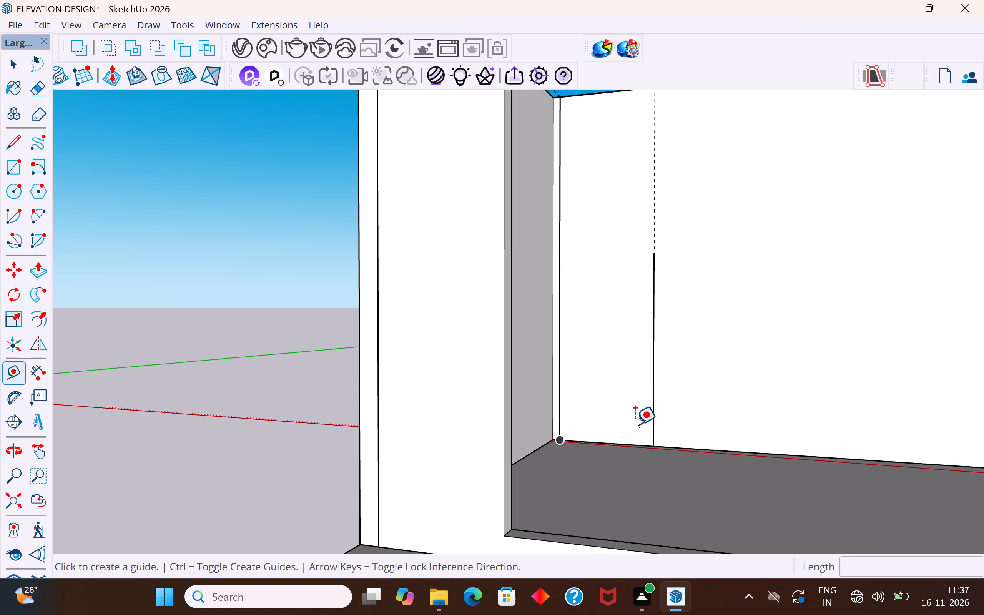
scroll(617, 437, "up", 7)
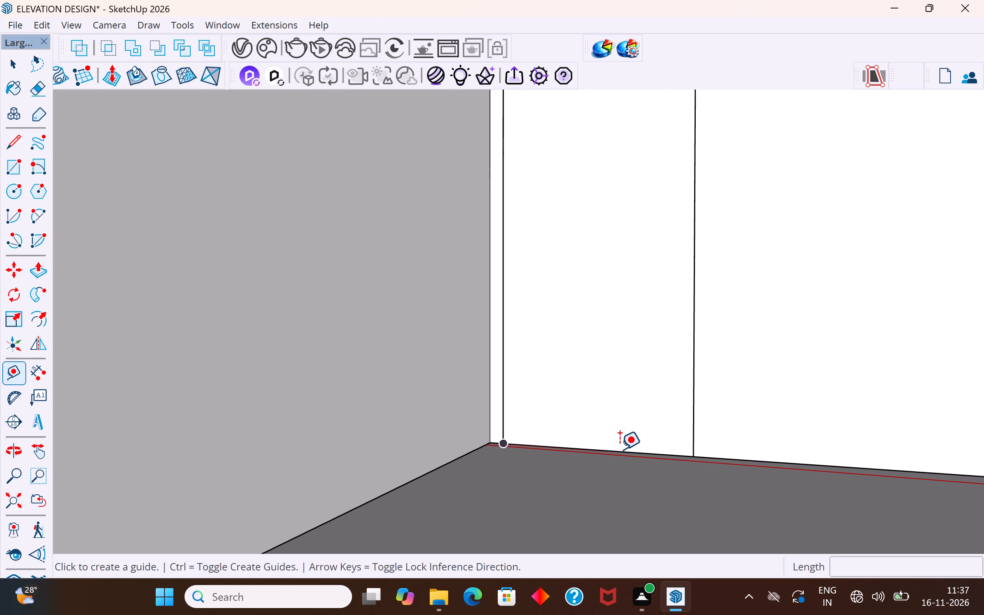
left_click(620, 449)
scroll(640, 265, "down", 6)
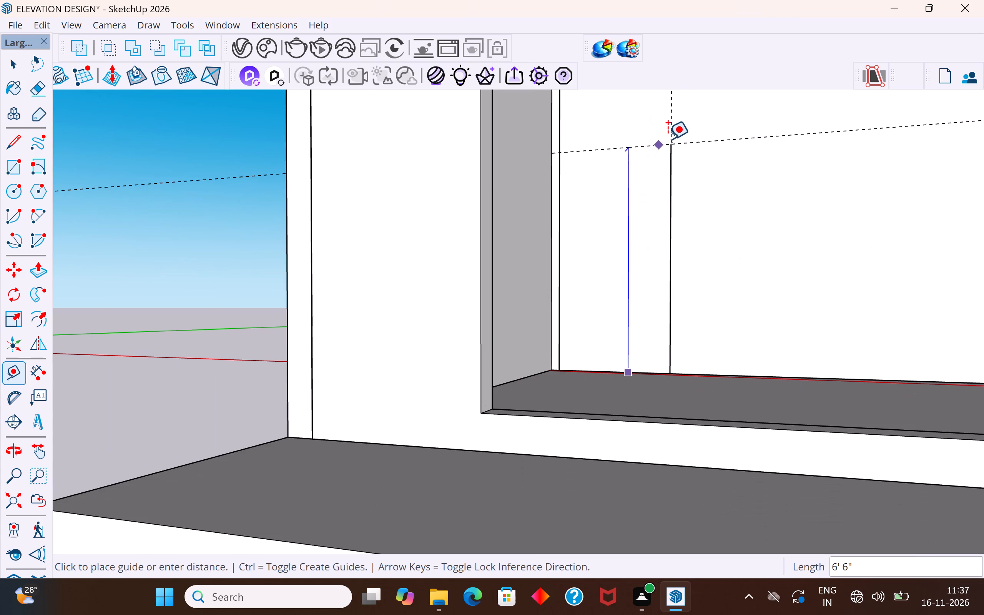
left_click(672, 141)
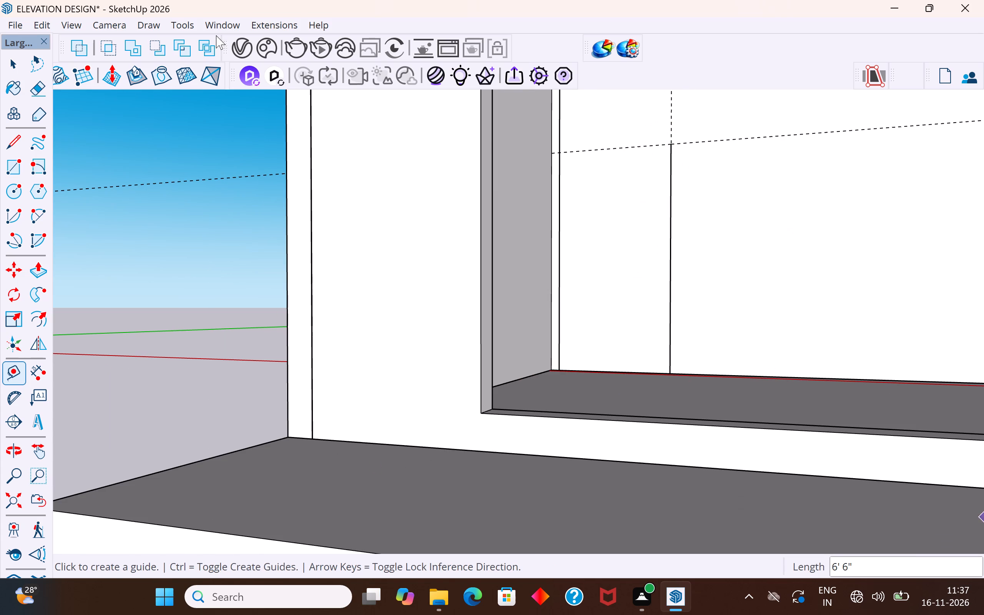
Draw a 3'3" horizontal line along the 6'6" guide, joining the short vertical line's upper end to the full-height vertical line.
left_click(14, 61)
left_click(15, 140)
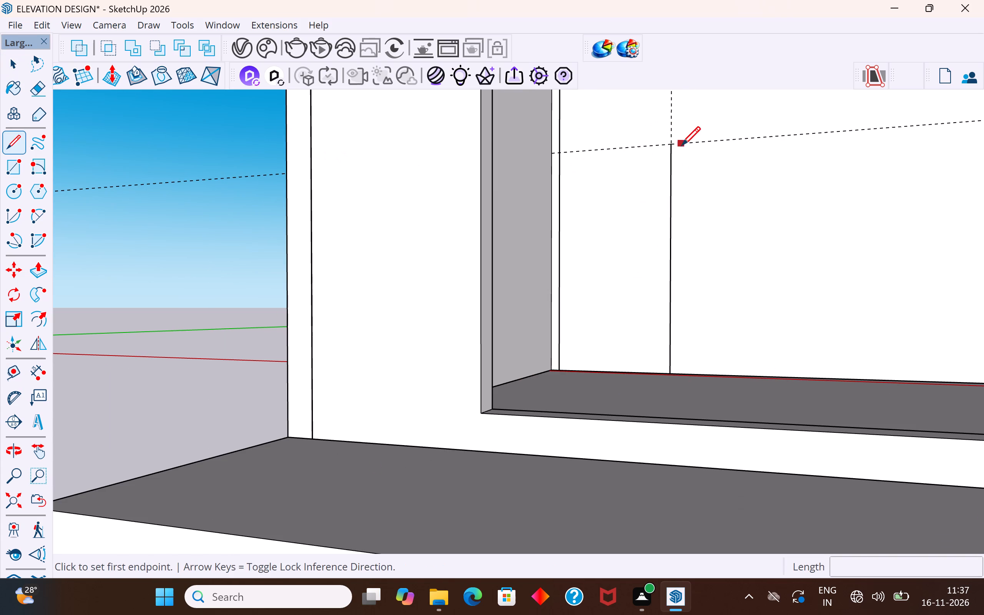
left_click(674, 146)
left_click(565, 152)
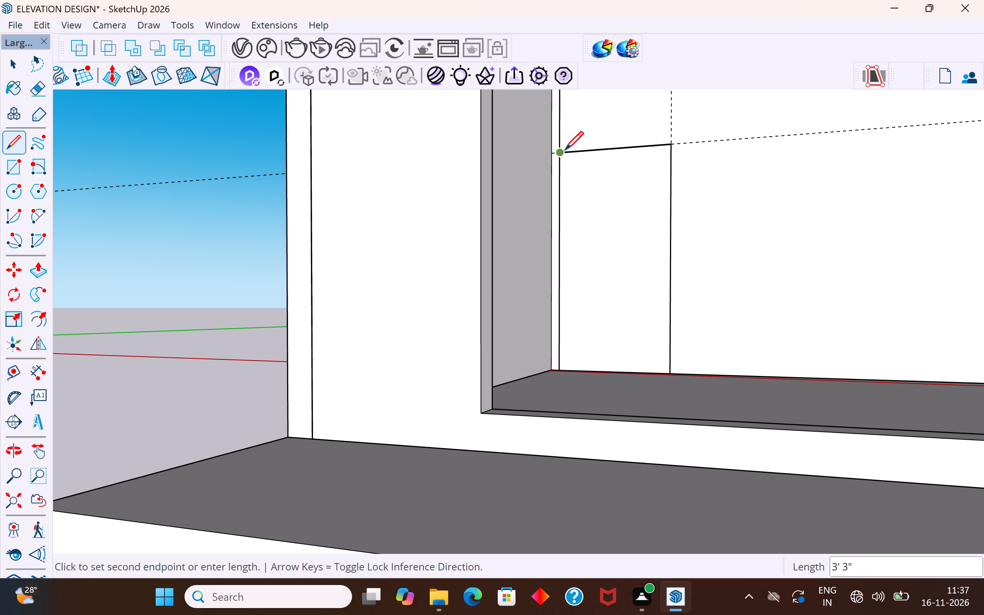
left_click(7, 68)
left_click(111, 269)
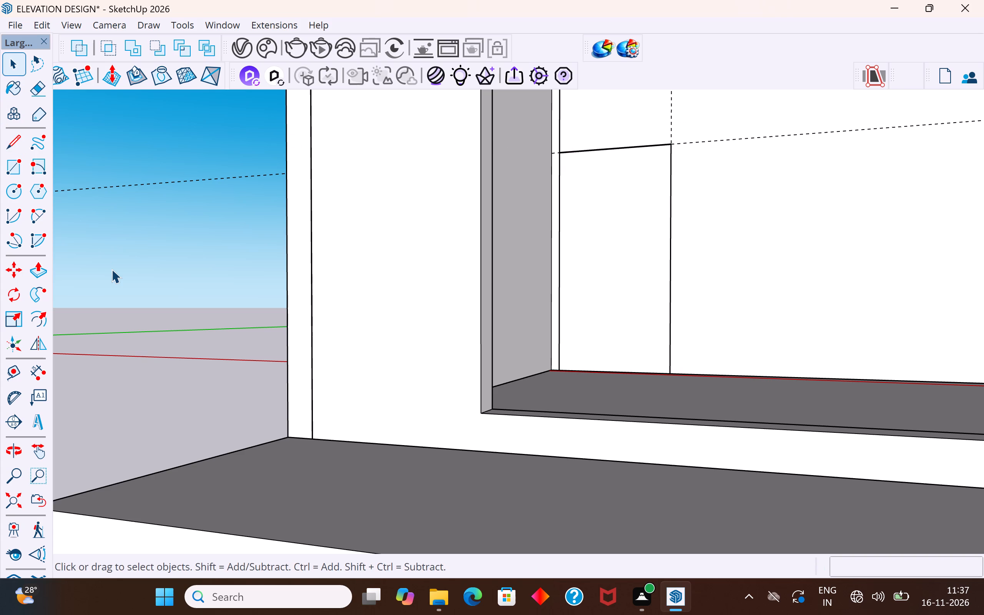
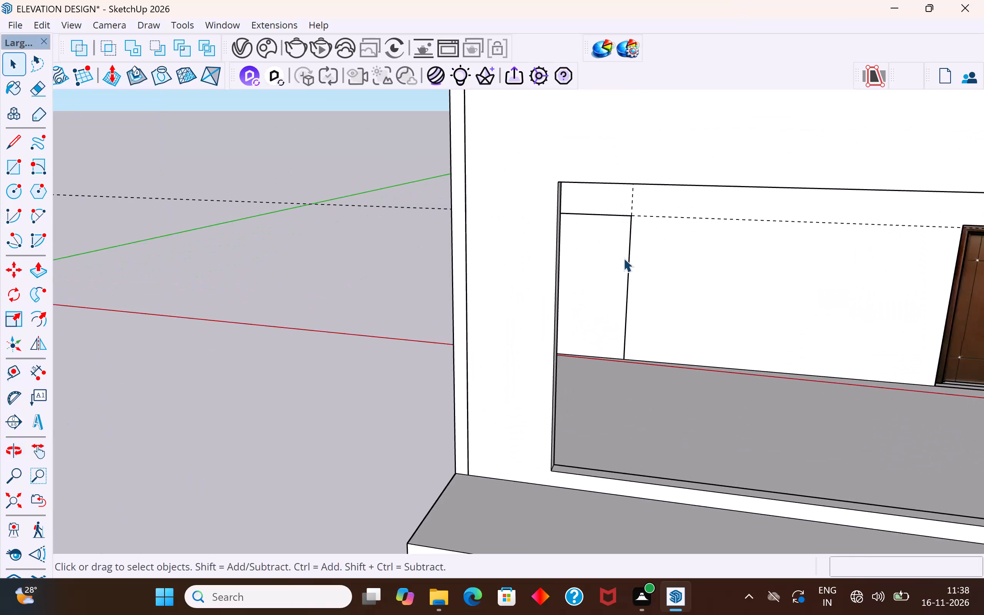
Inside the partition wall's group, draw a 3' 3" by 6' 6" door rectangle over the guide-marked outline at the wall's far end.
middle_click_drag(657, 272, 632, 244)
double_click(583, 258)
left_click(580, 234)
left_click(580, 232)
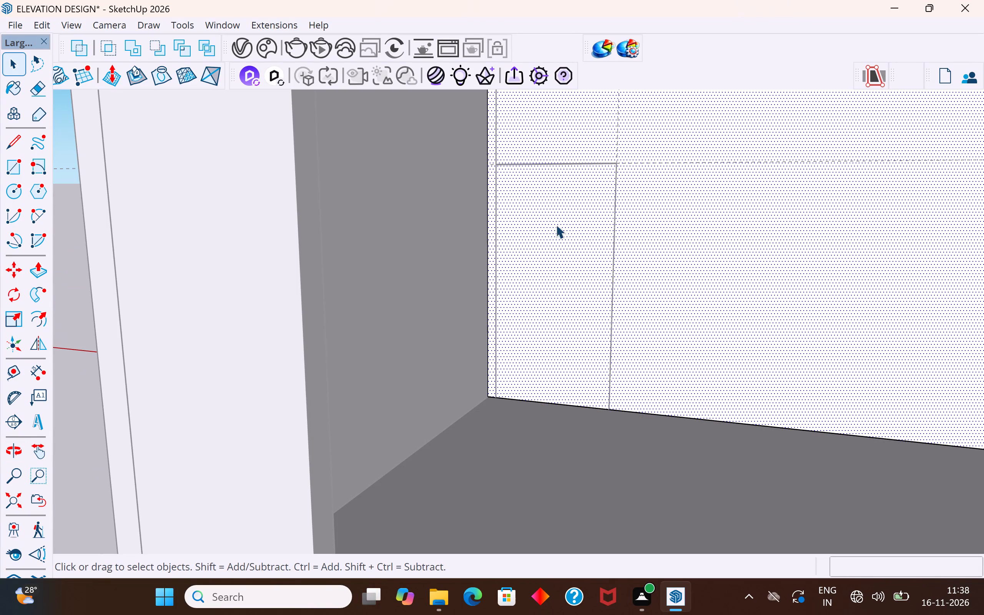
left_click(13, 170)
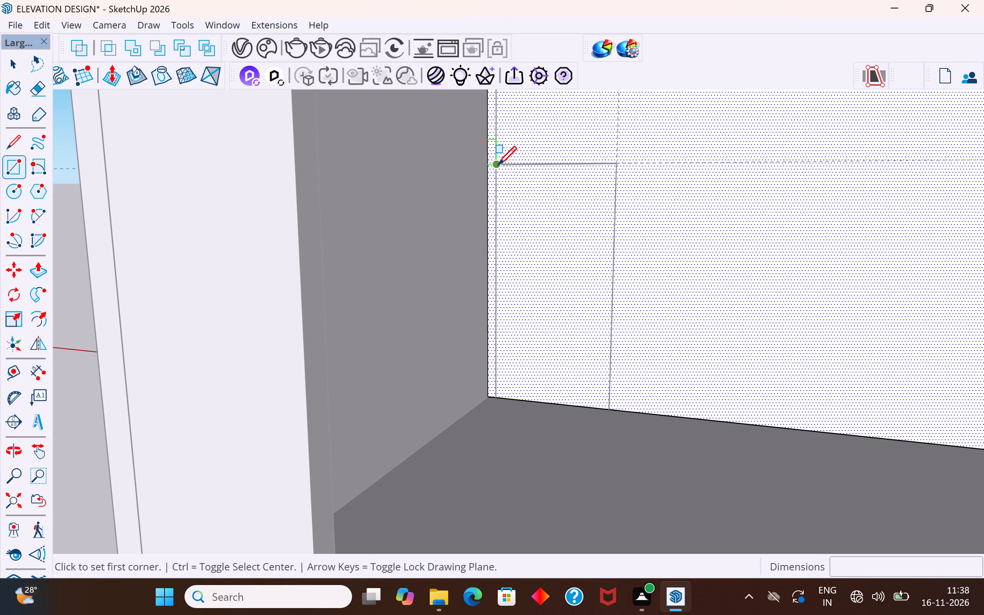
left_click(498, 167)
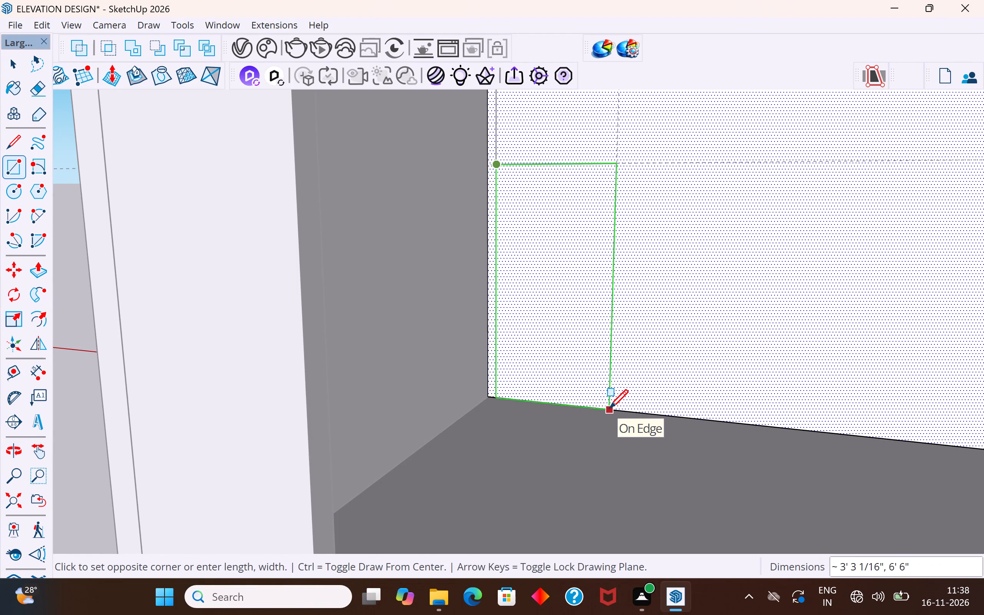
scroll(609, 410, "up", 10)
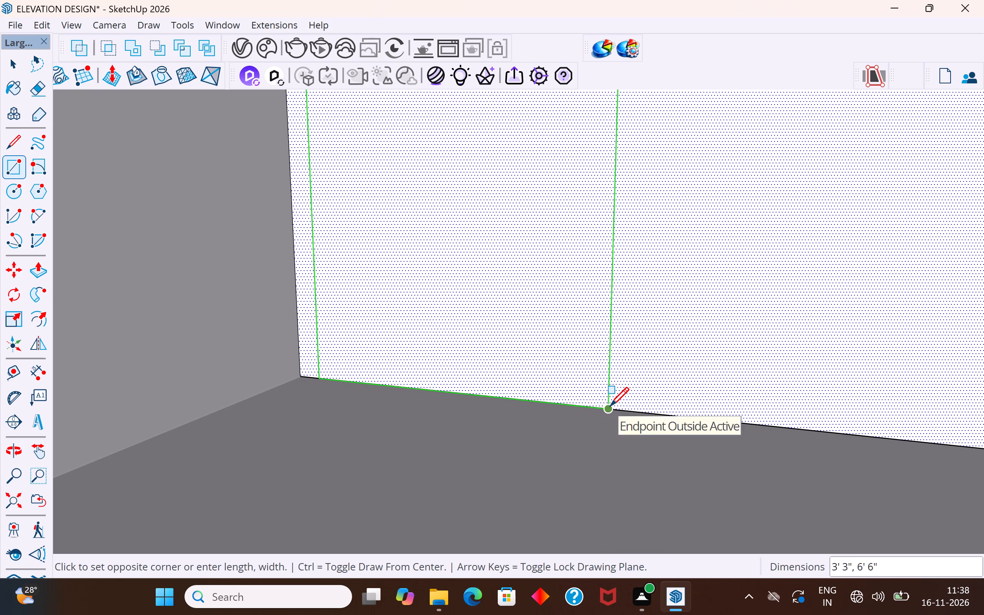
left_click(610, 408)
left_click(12, 59)
scroll(580, 408, "down", 3)
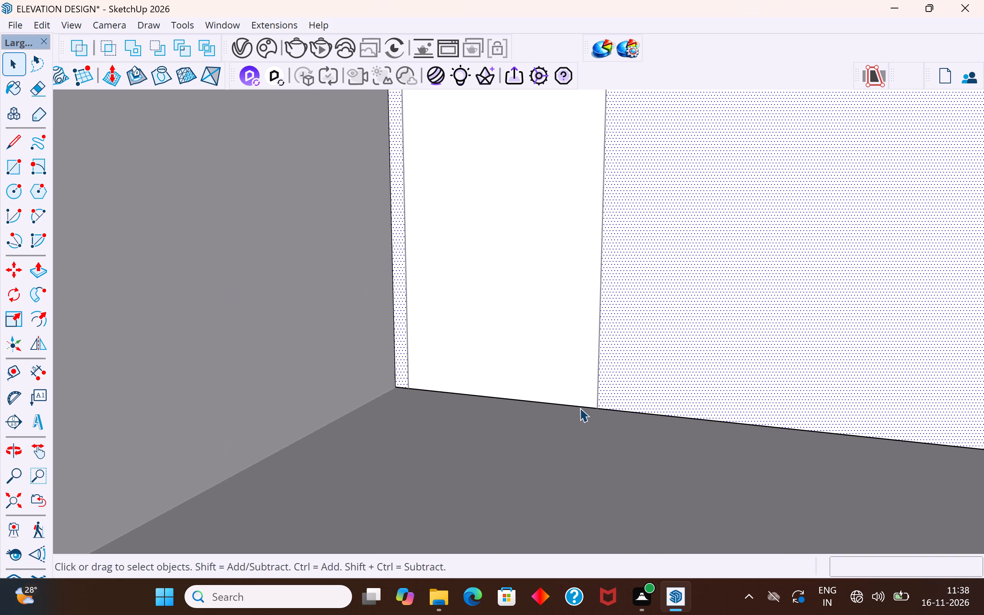
scroll(580, 408, "down", 15)
left_click(307, 357)
Push the door rectangle about 4 15/16" through the partition wall's full thickness to cut the door opening.
middle_click_drag(573, 353, 563, 391)
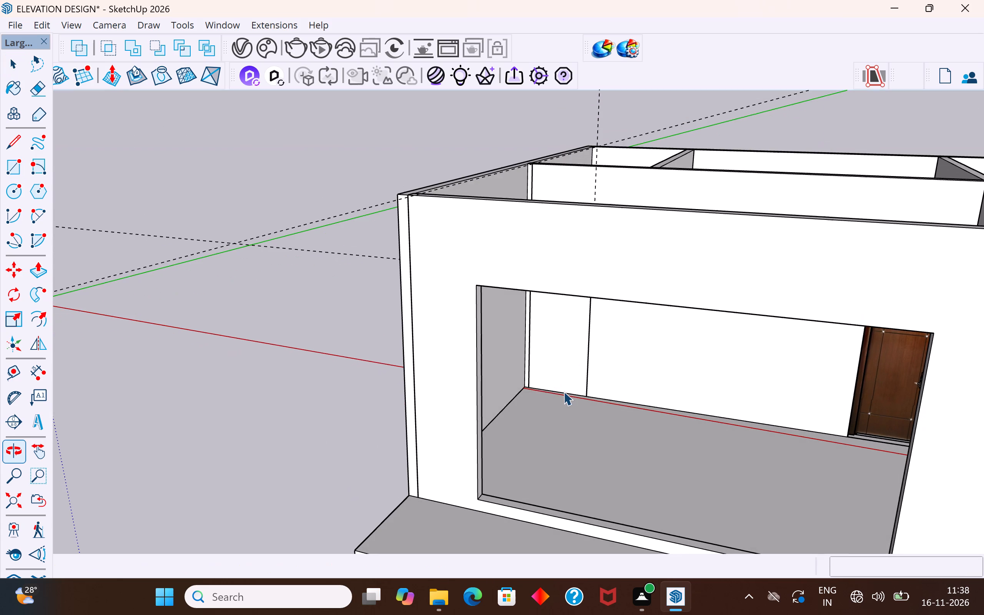
left_click(568, 344)
middle_click_drag(571, 346, 558, 305)
scroll(558, 305, "up", 4)
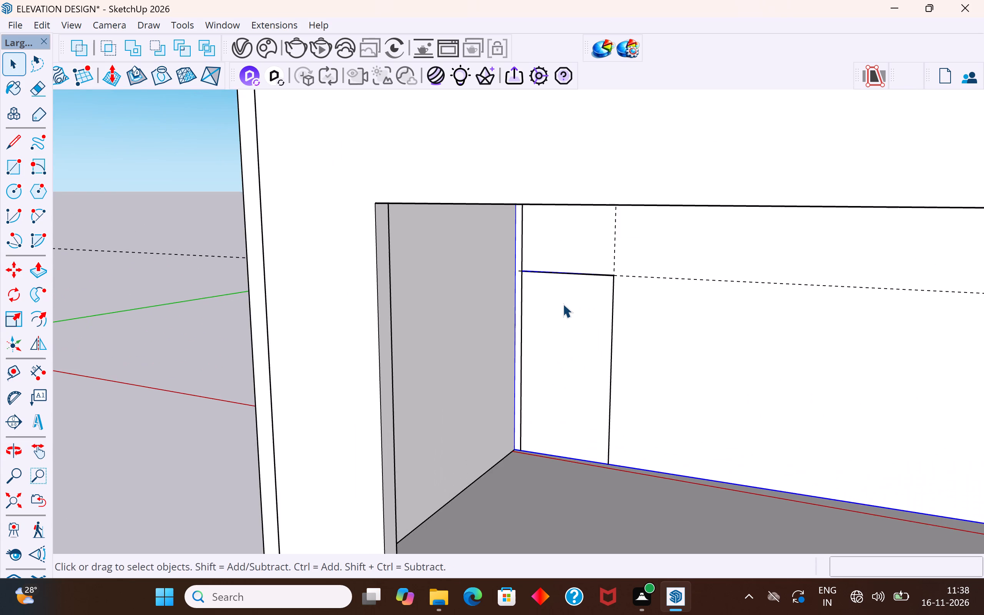
double_click(563, 304)
left_click(568, 301)
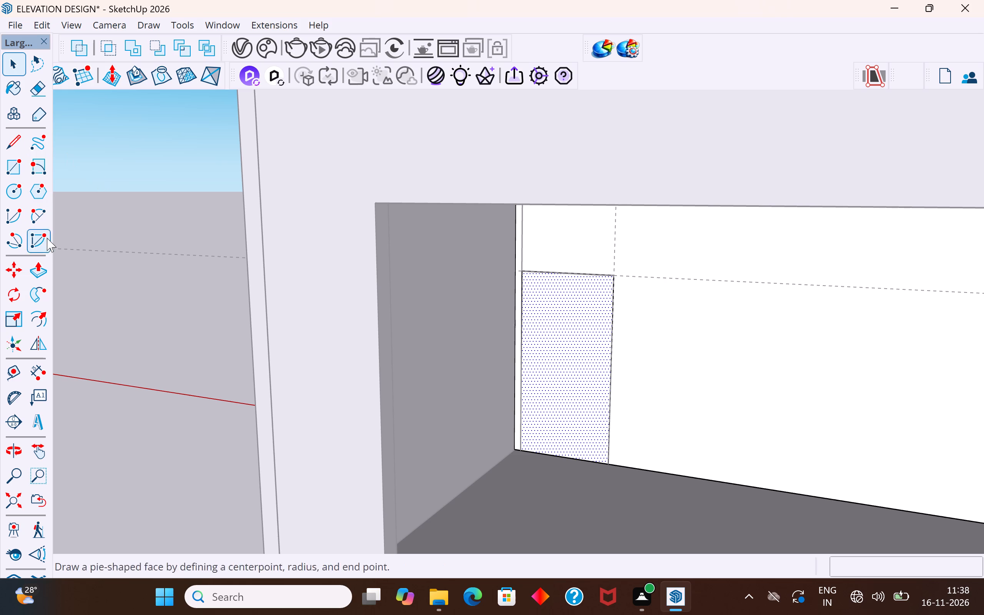
left_click(47, 269)
middle_click_drag(554, 354, 310, 495)
left_click(456, 325)
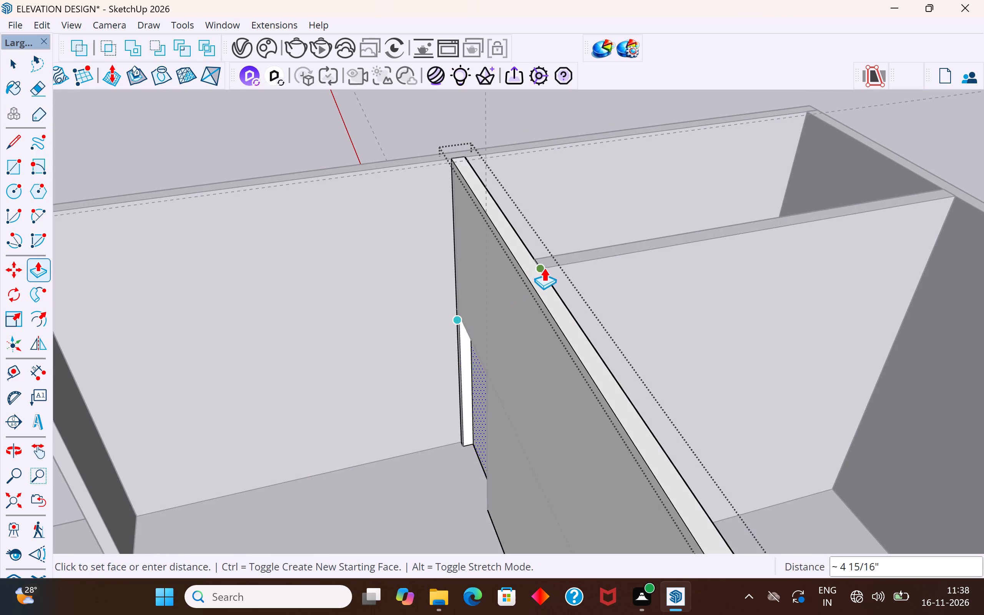
left_click(545, 270)
double_click(545, 269)
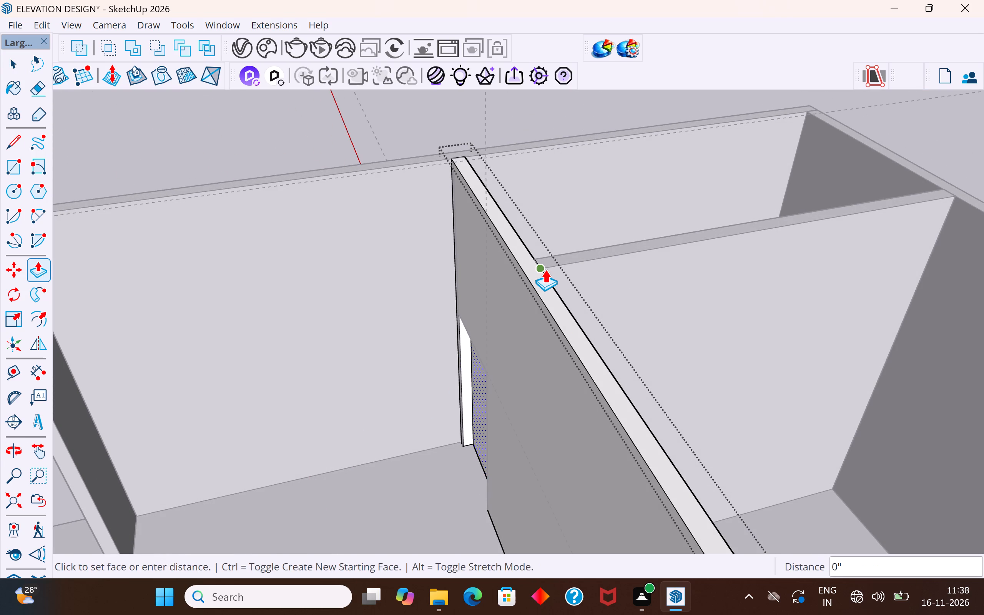
left_click(7, 67)
left_click(150, 119)
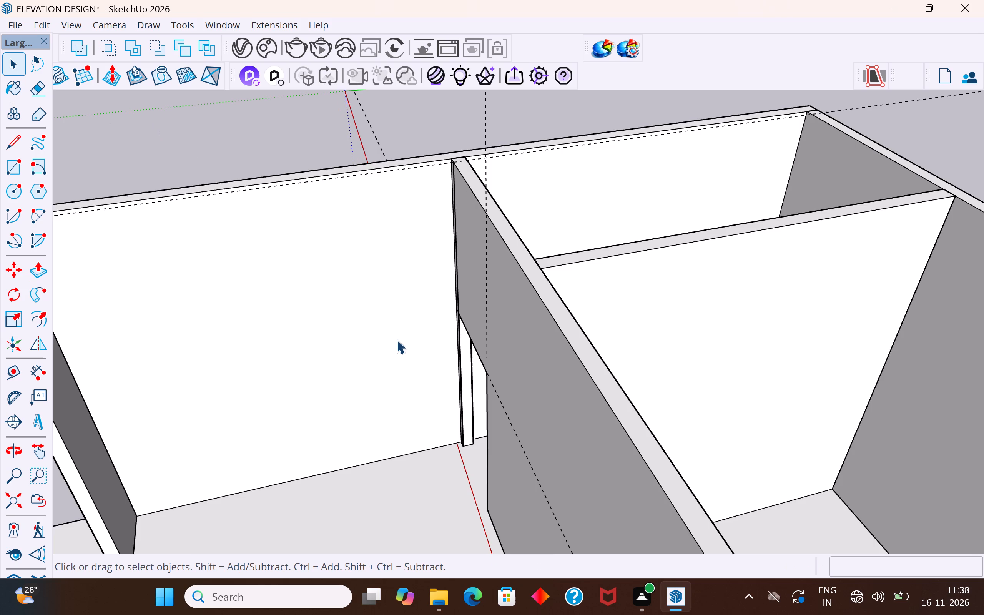
Examine the new door opening, the existing doors and the room layout from several angles.
scroll(396, 346, "down", 5)
middle_click_drag(407, 352, 641, 314)
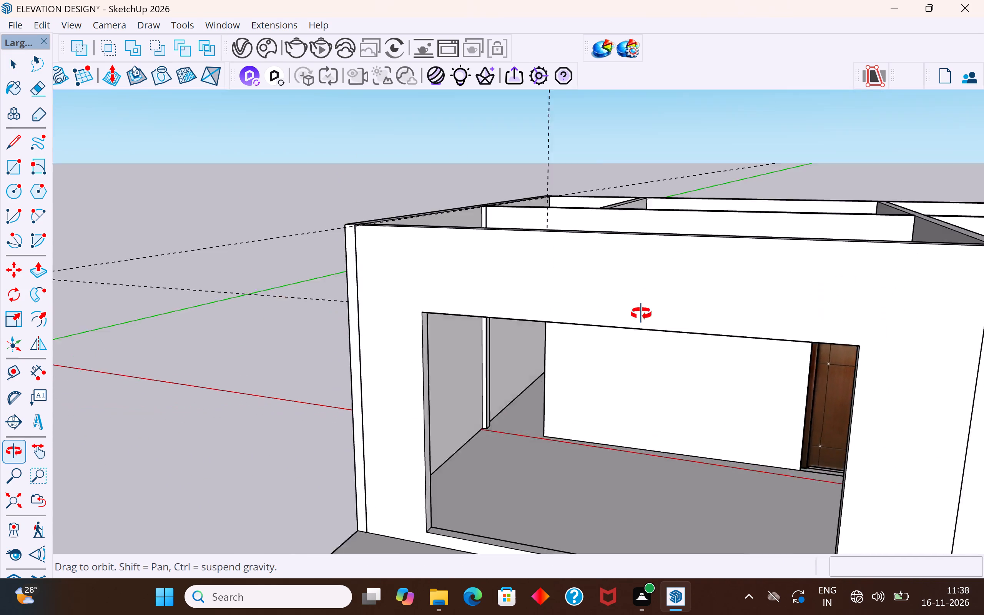
middle_click_drag(641, 314, 261, 579)
scroll(419, 349, "down", 3)
middle_click_drag(471, 381, 533, 193)
scroll(523, 320, "down", 4)
middle_click_drag(519, 492, 796, 415)
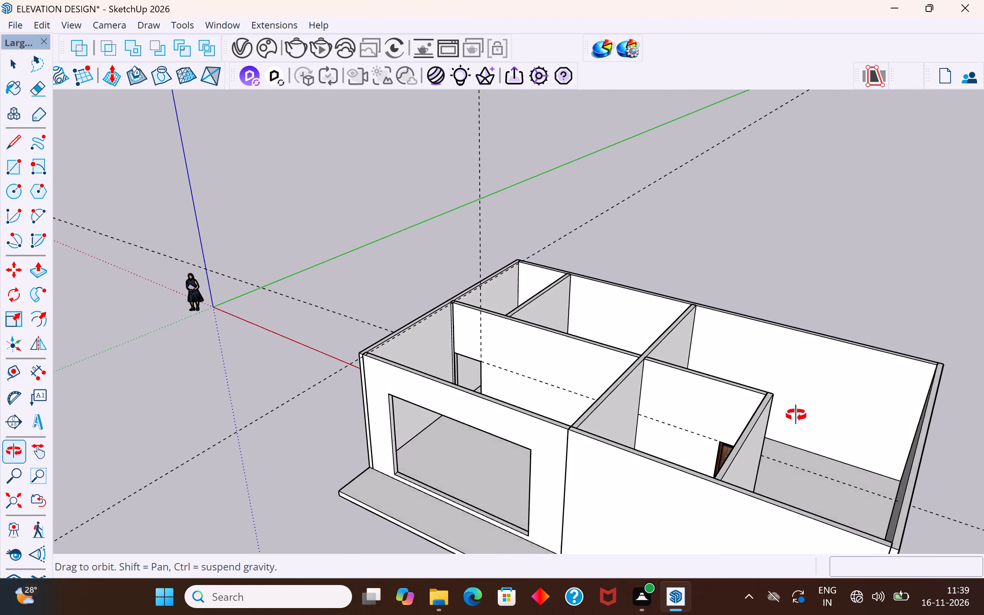
middle_click_drag(796, 415, 631, 565)
scroll(527, 372, "up", 5)
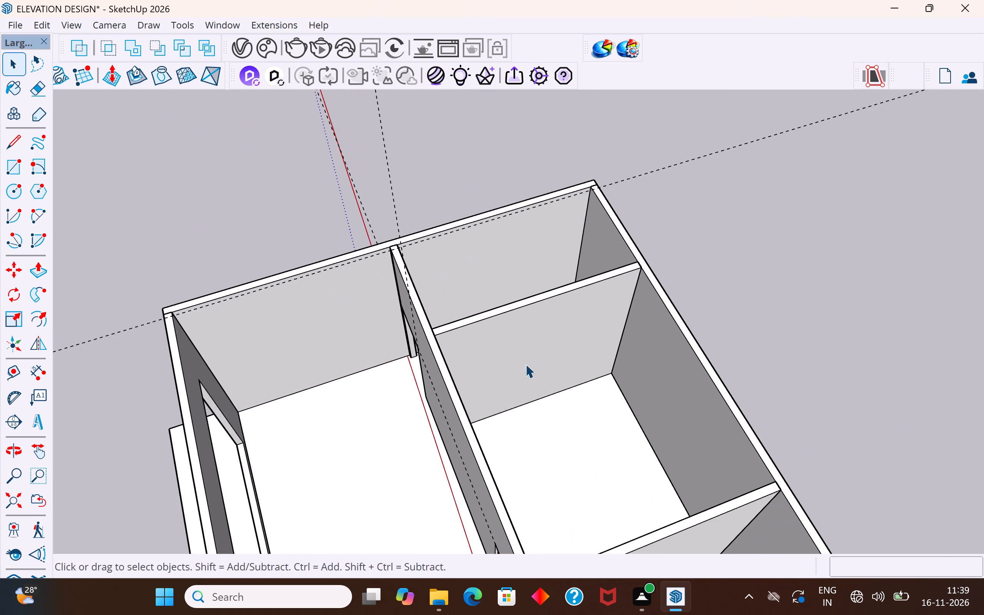
scroll(532, 334, "down", 5)
middle_click_drag(532, 448, 742, 383)
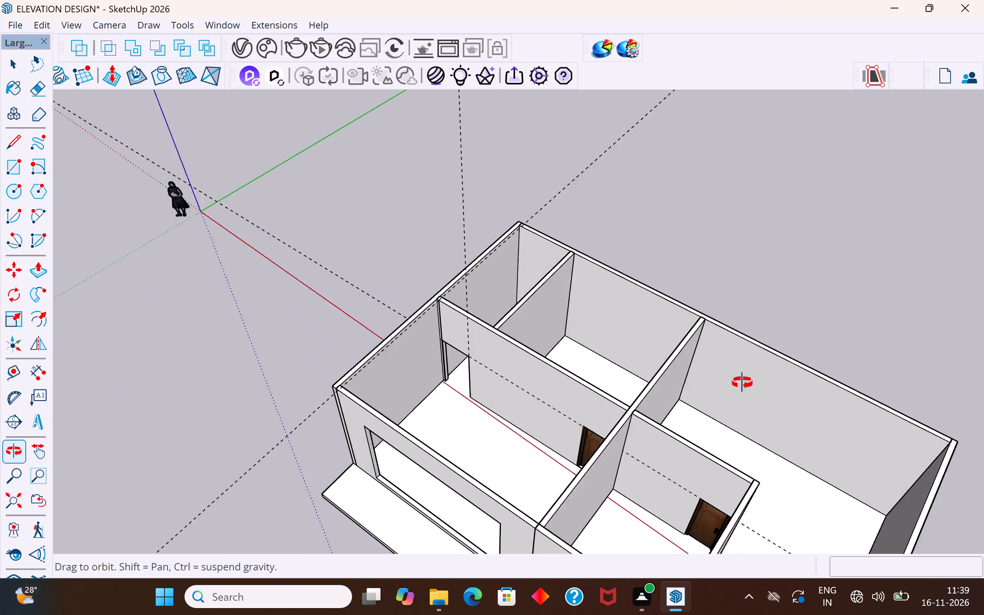
middle_click_drag(742, 383, 831, 437)
scroll(619, 386, "up", 2)
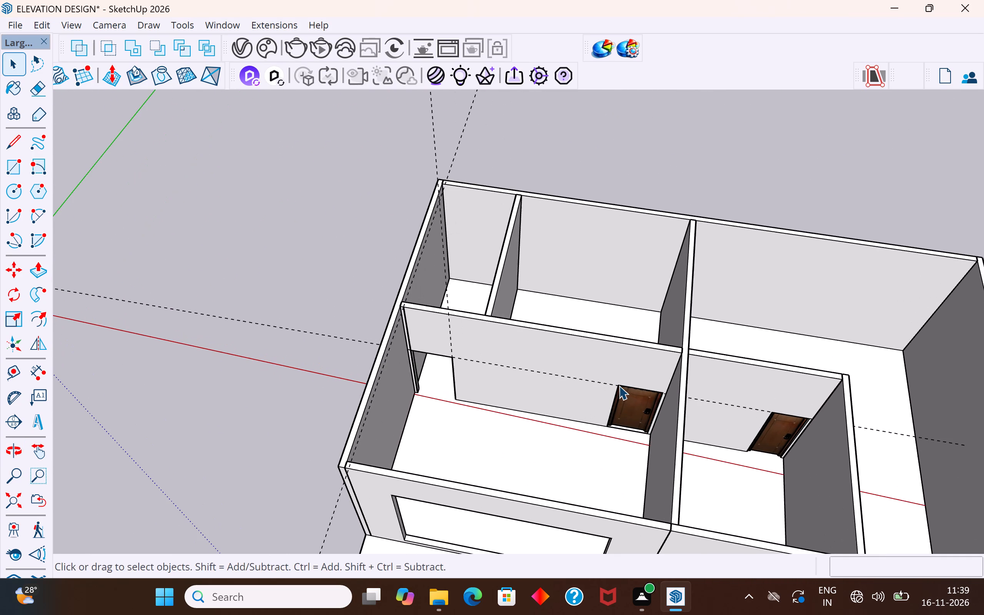
scroll(593, 402, "down", 3)
middle_click_drag(592, 407, 626, 319)
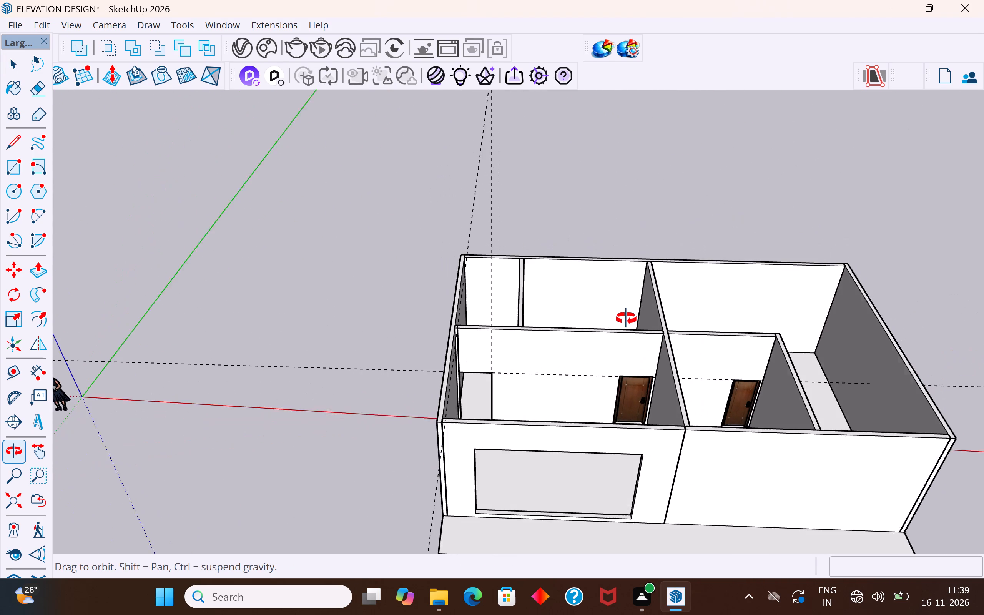
middle_click_drag(626, 319, 625, 319)
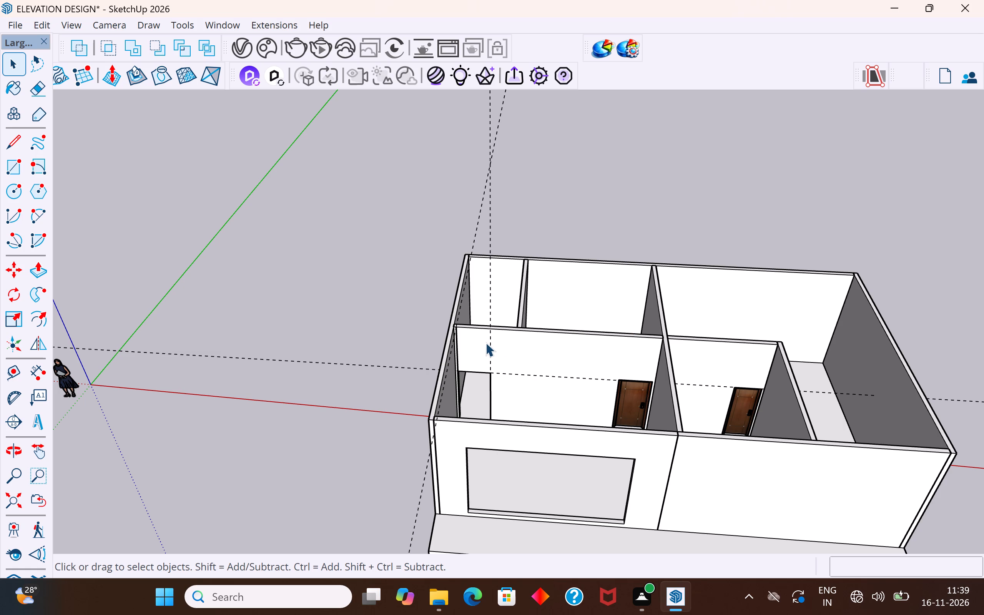
scroll(481, 343, "down", 7)
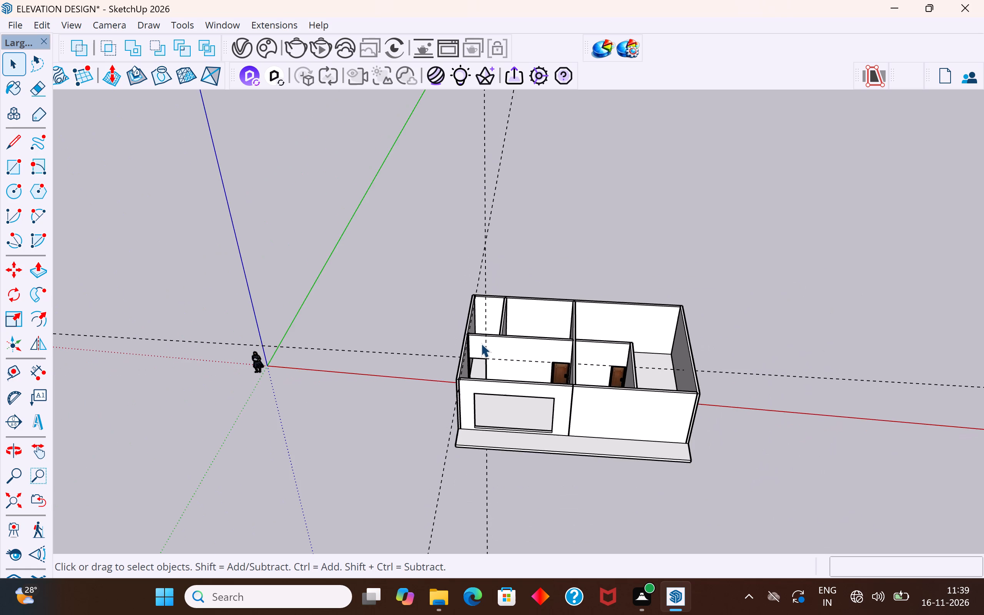
scroll(481, 343, "down", 3)
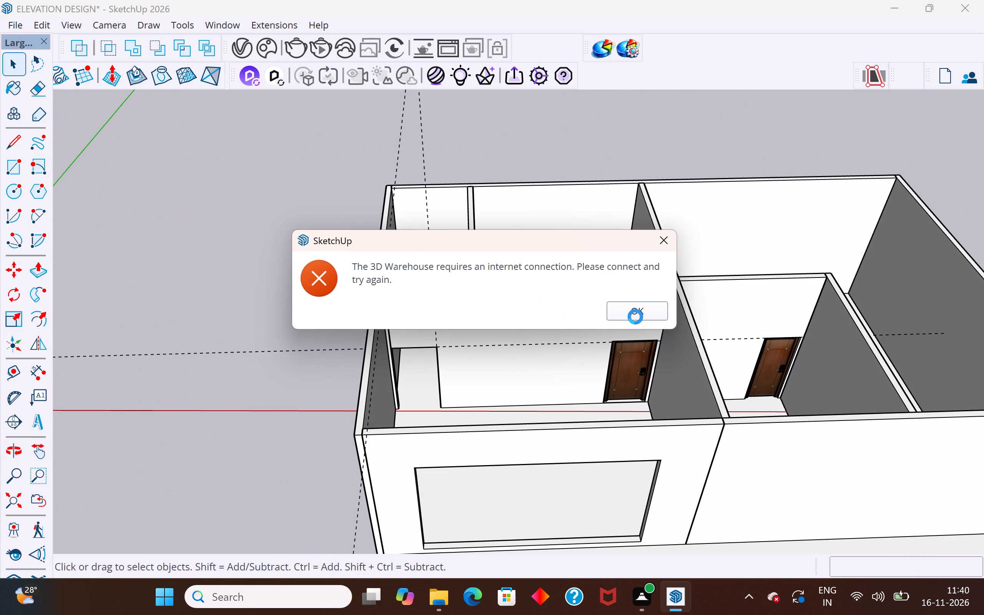
Dismiss the 3D Warehouse connection message.
left_click(650, 312)
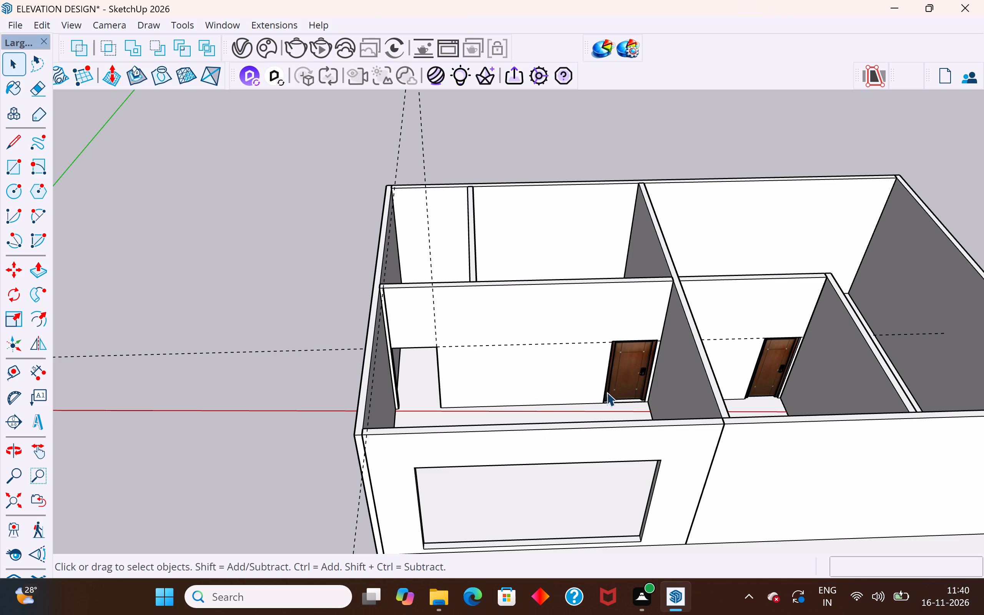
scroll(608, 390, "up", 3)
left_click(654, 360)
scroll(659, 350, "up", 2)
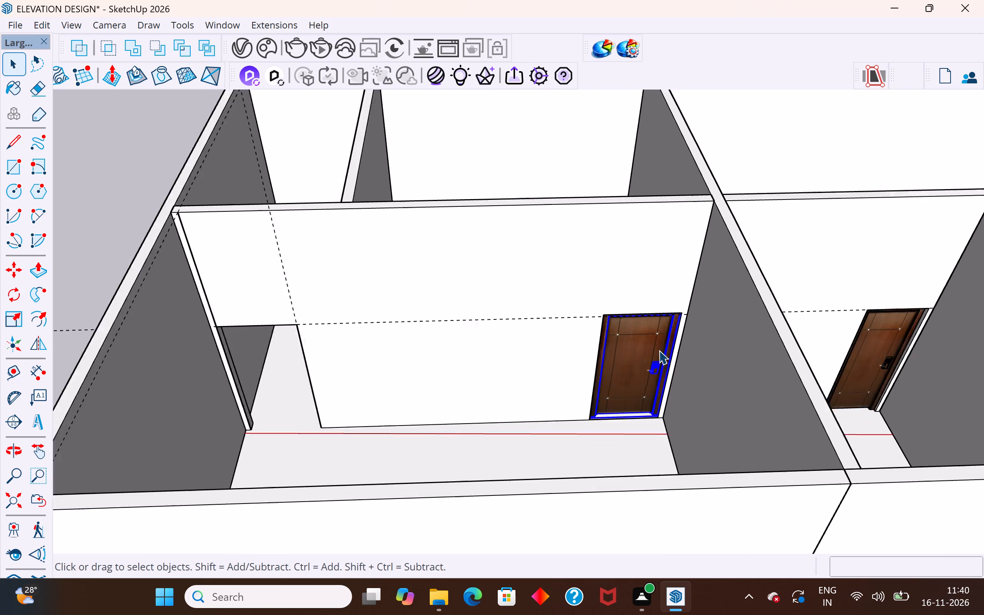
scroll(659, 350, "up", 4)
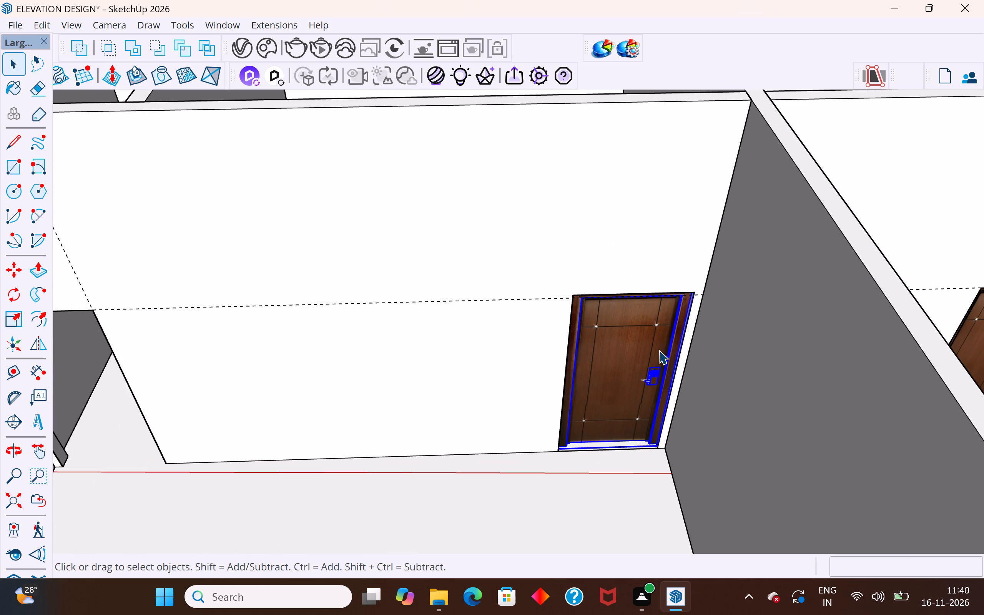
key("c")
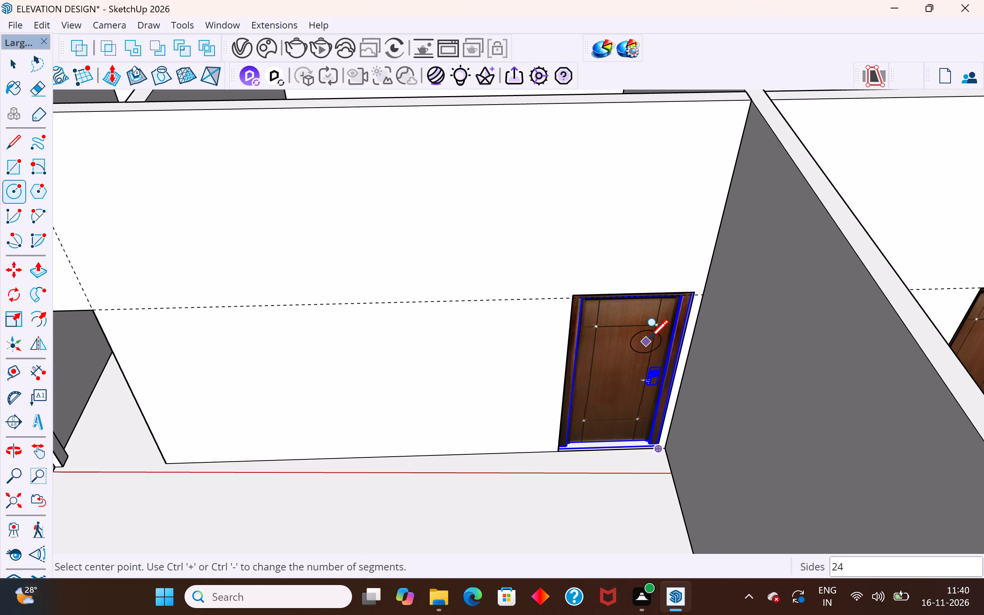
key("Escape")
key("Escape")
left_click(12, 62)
Copy the wooden door along the partition wall about 15' 10" into the new opening, aligning its upper corner with the opening's corner.
left_click(630, 376)
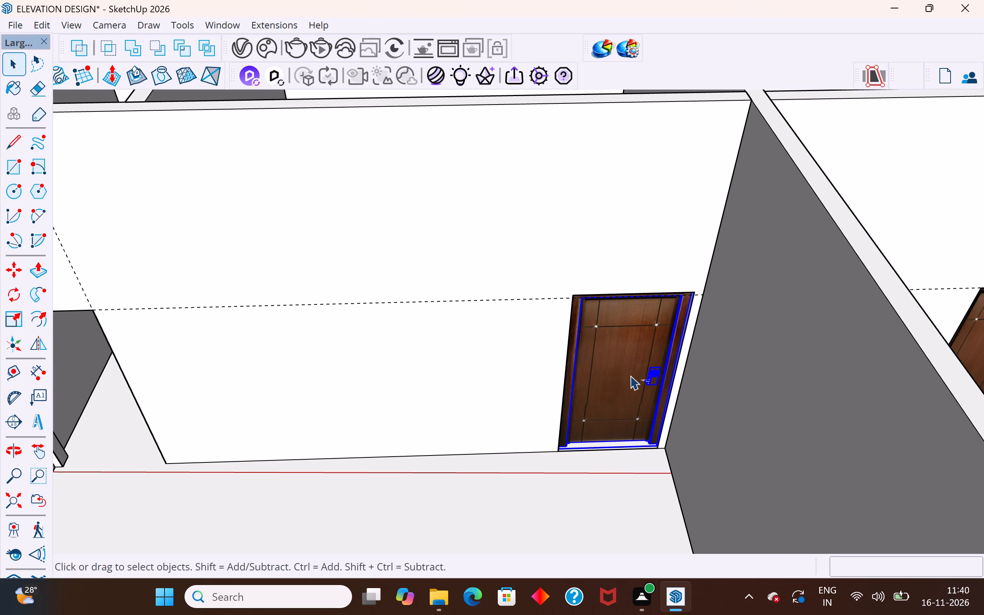
key("m")
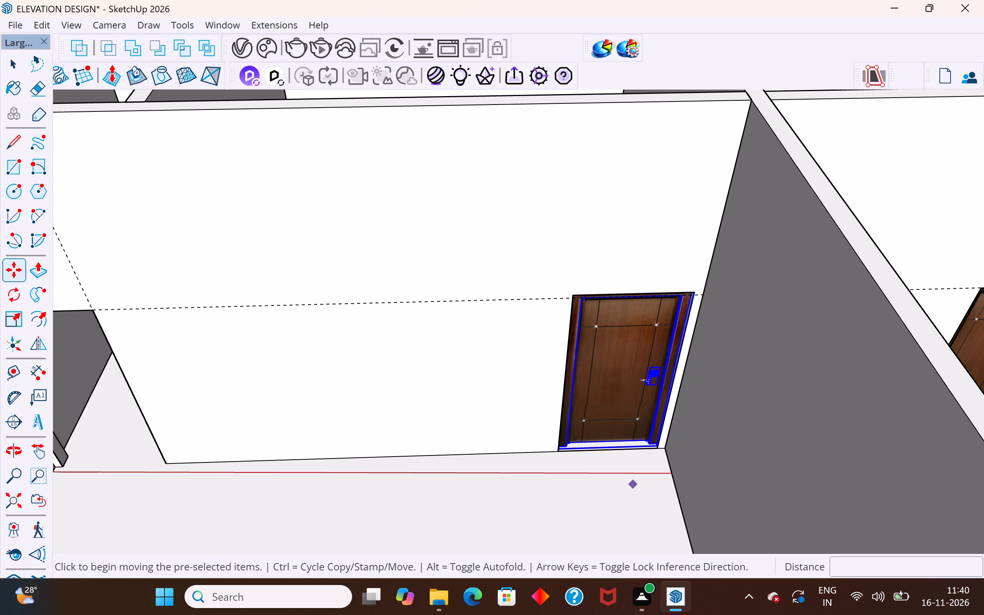
left_click(698, 290)
scroll(698, 290, "down", 4)
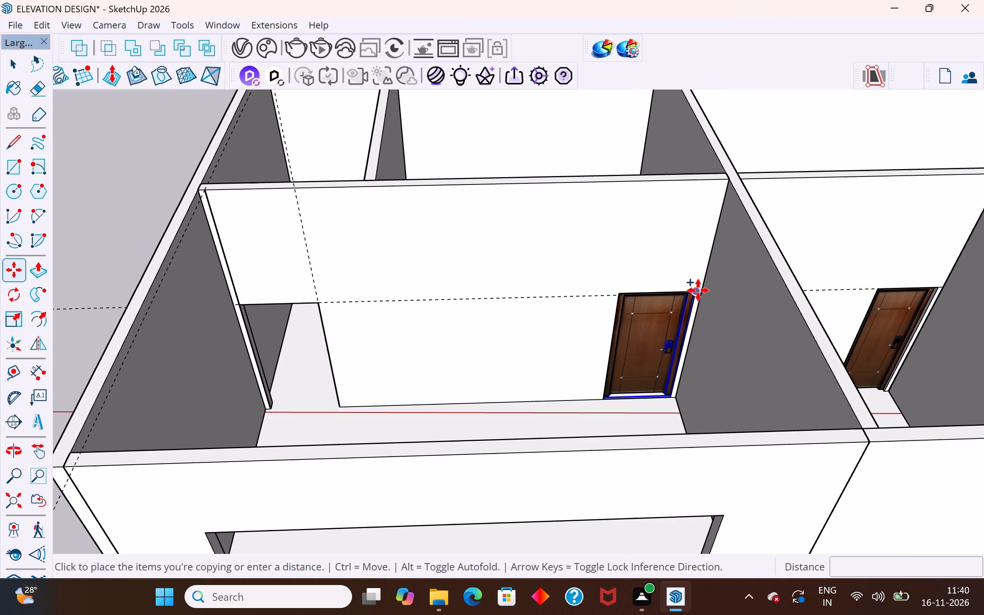
scroll(698, 290, "down", 1)
left_click(316, 299)
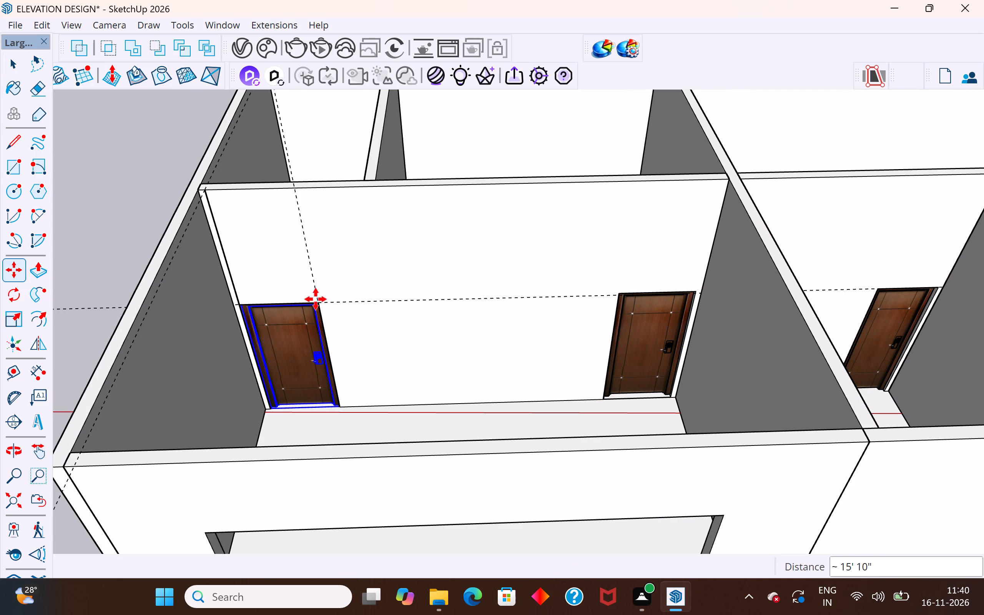
left_click(13, 65)
left_click(100, 167)
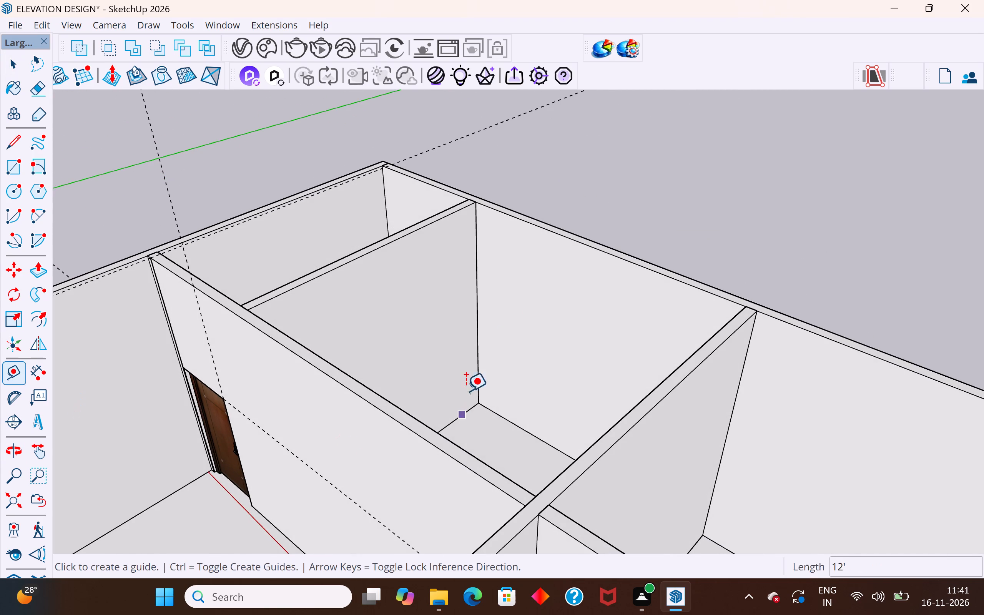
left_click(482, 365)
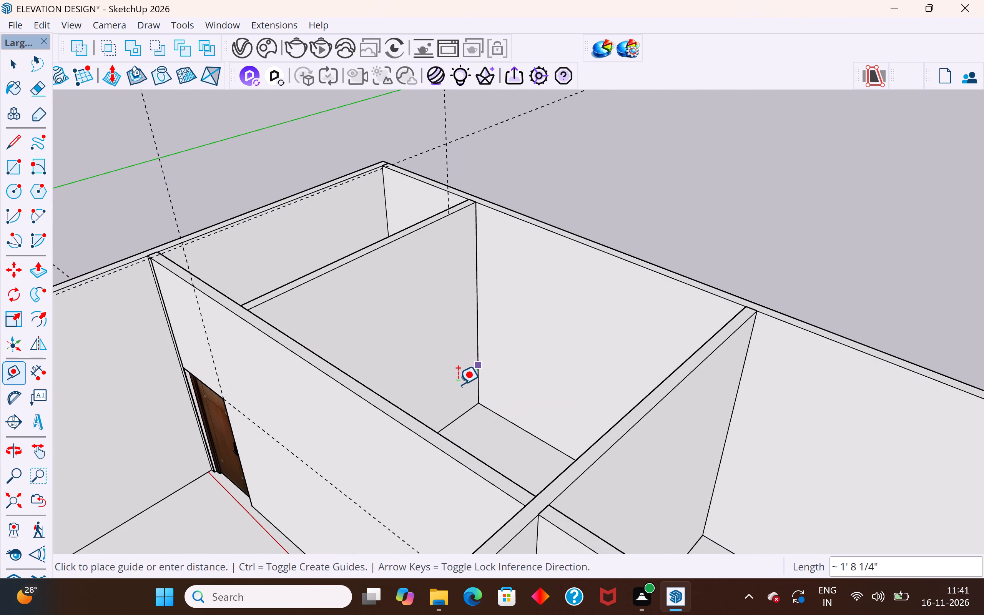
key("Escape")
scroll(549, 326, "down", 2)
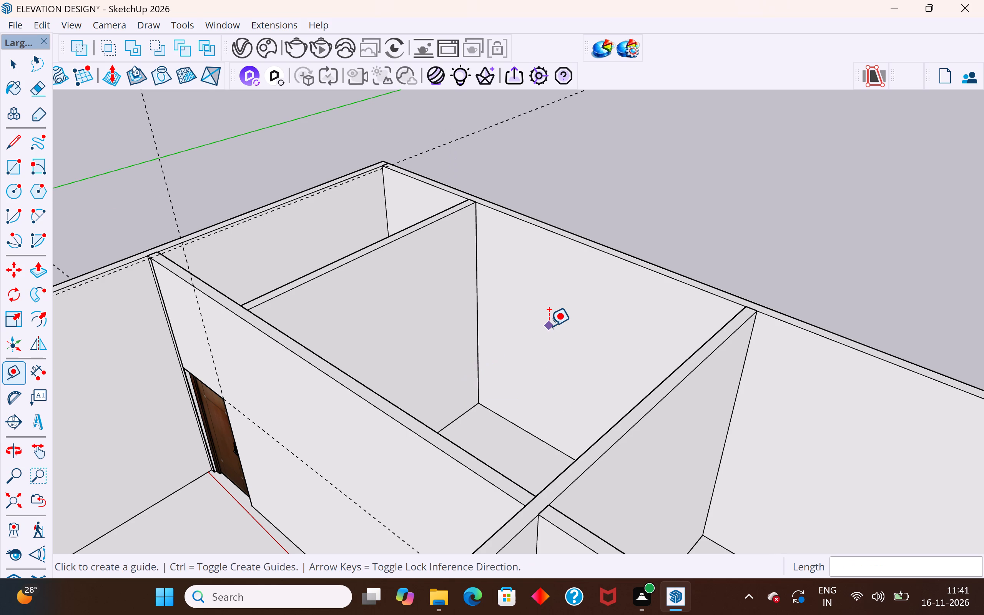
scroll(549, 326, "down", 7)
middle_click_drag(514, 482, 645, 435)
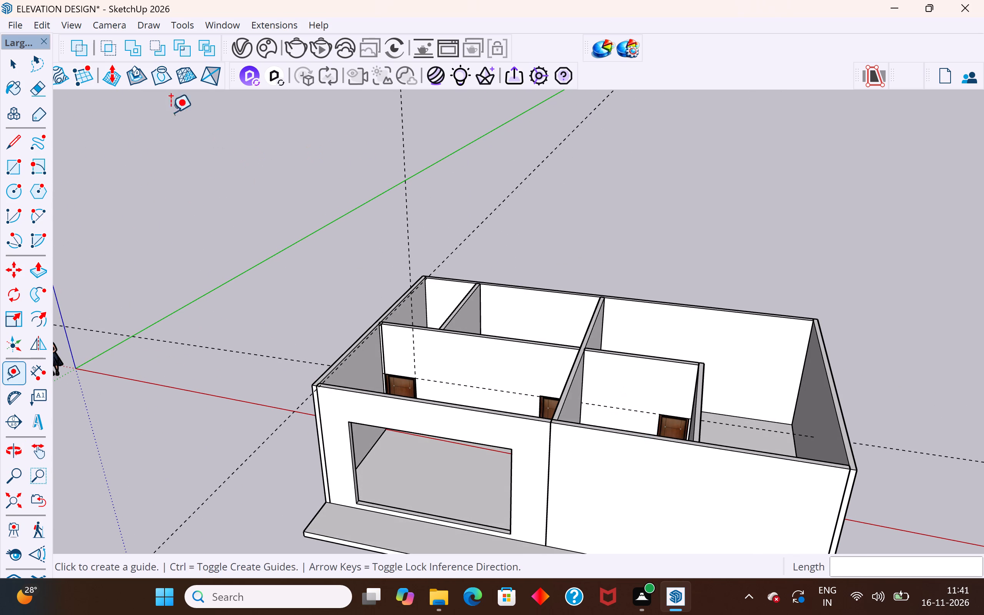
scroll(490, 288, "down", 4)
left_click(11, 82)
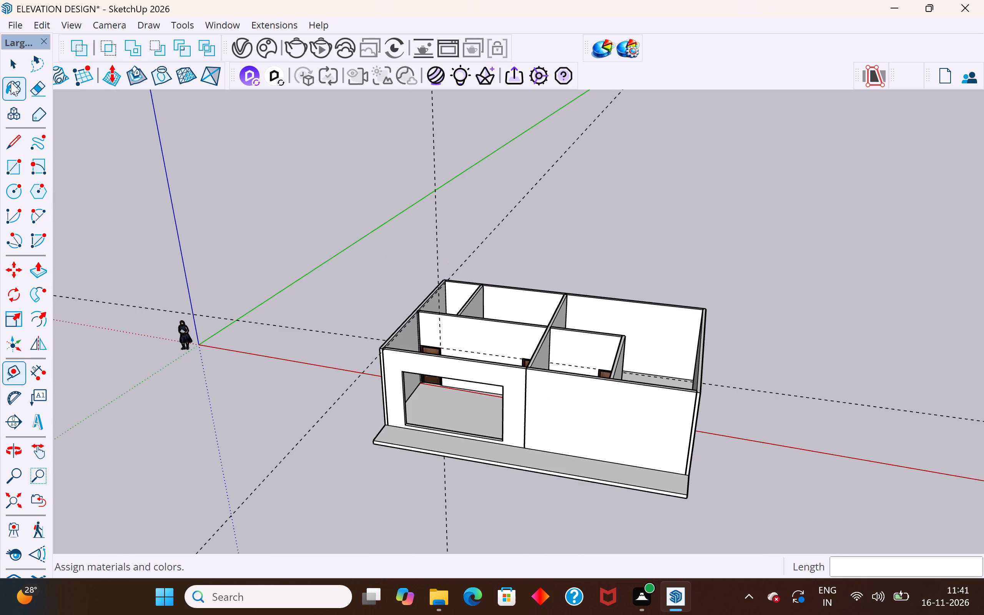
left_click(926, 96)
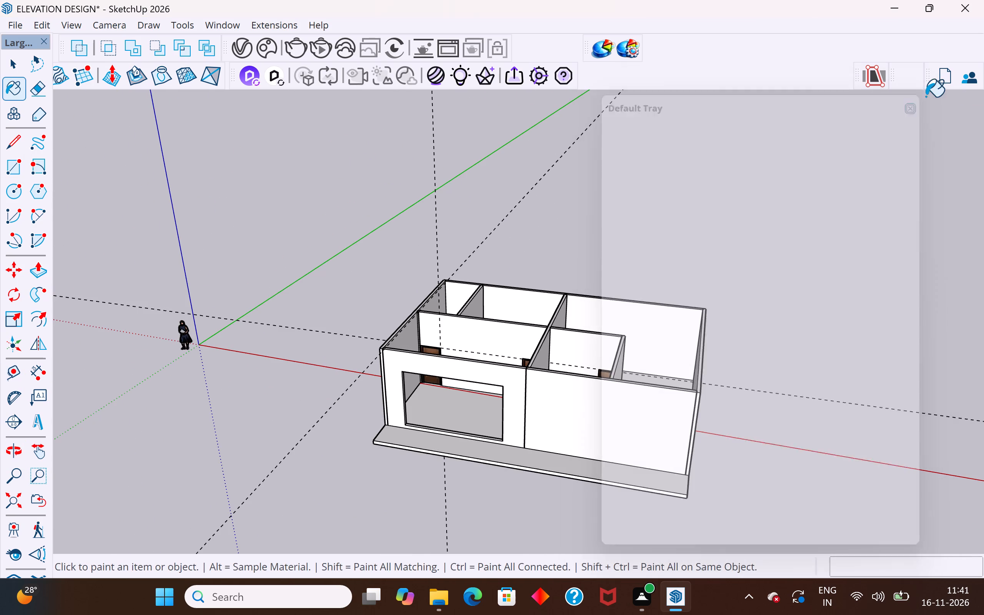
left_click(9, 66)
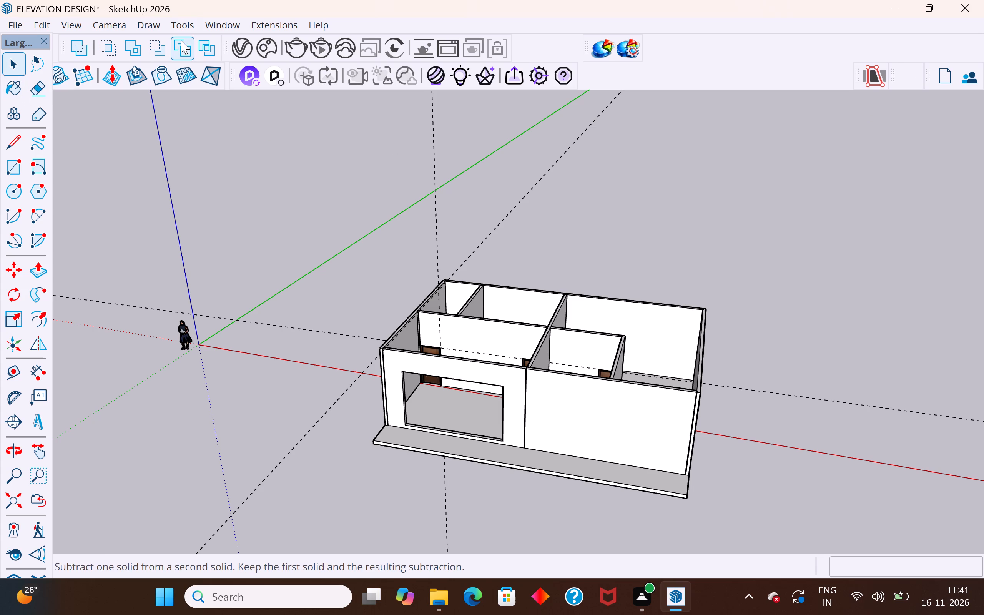
Search the 3D Warehouse for BED.
left_click(231, 26)
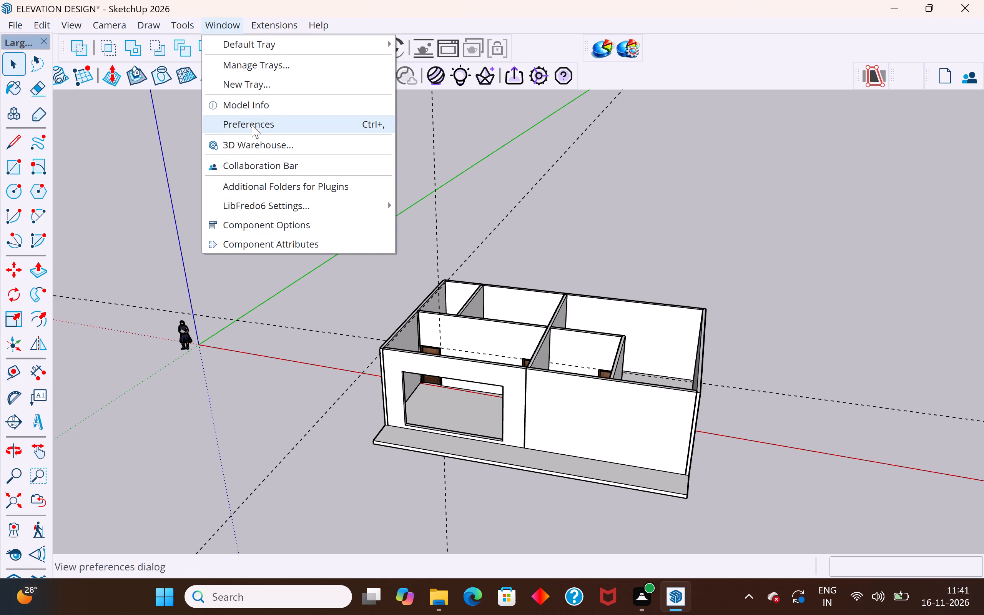
left_click(268, 151)
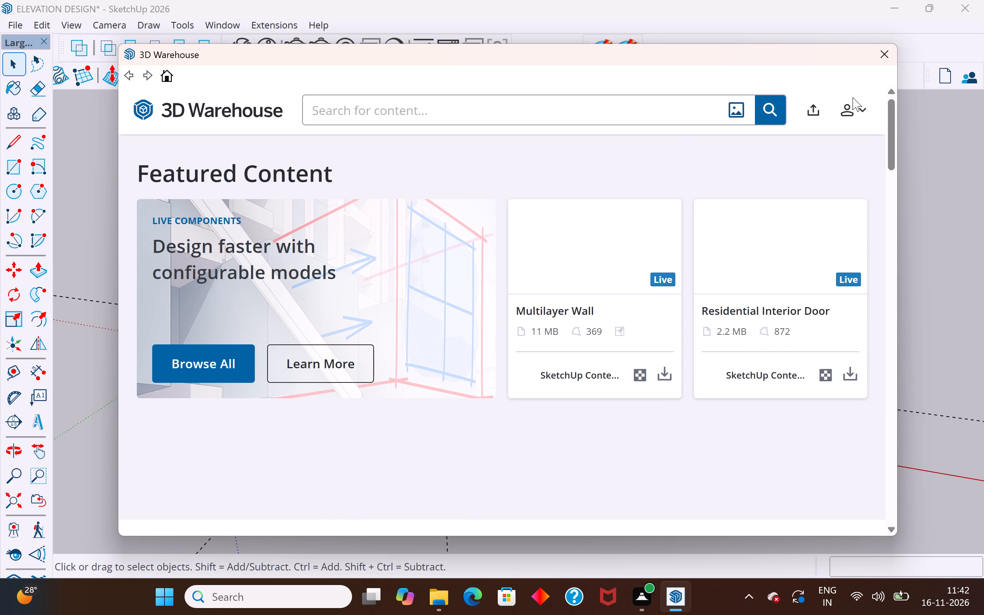
left_click(515, 120)
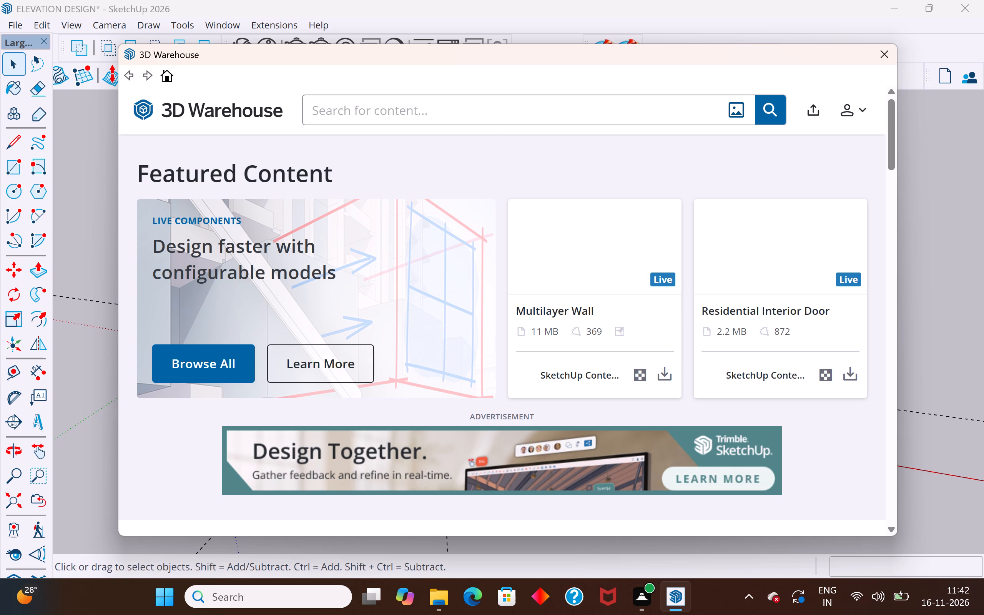
scroll(486, 279, "down", 5)
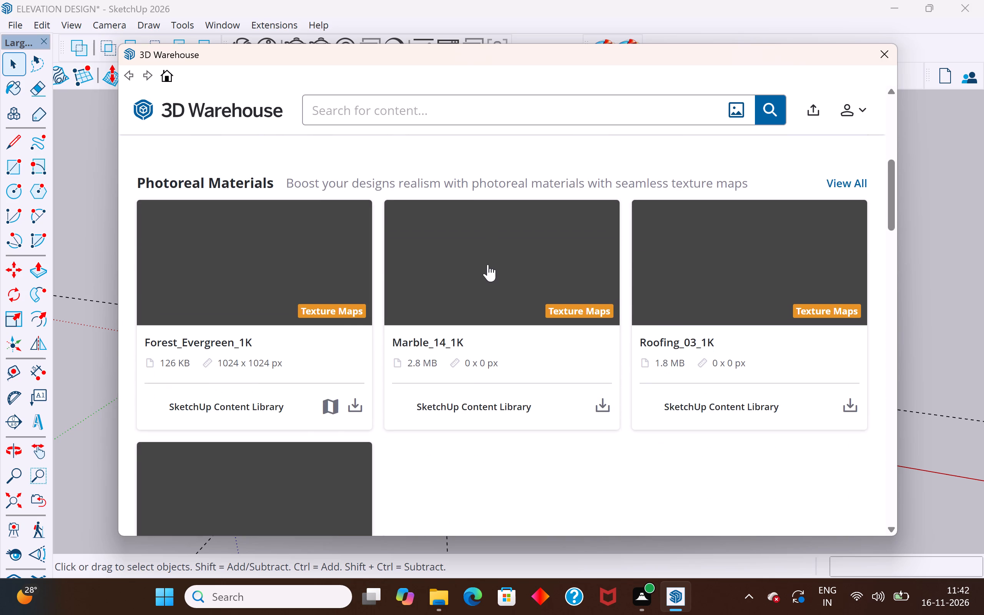
scroll(488, 263, "up", 7)
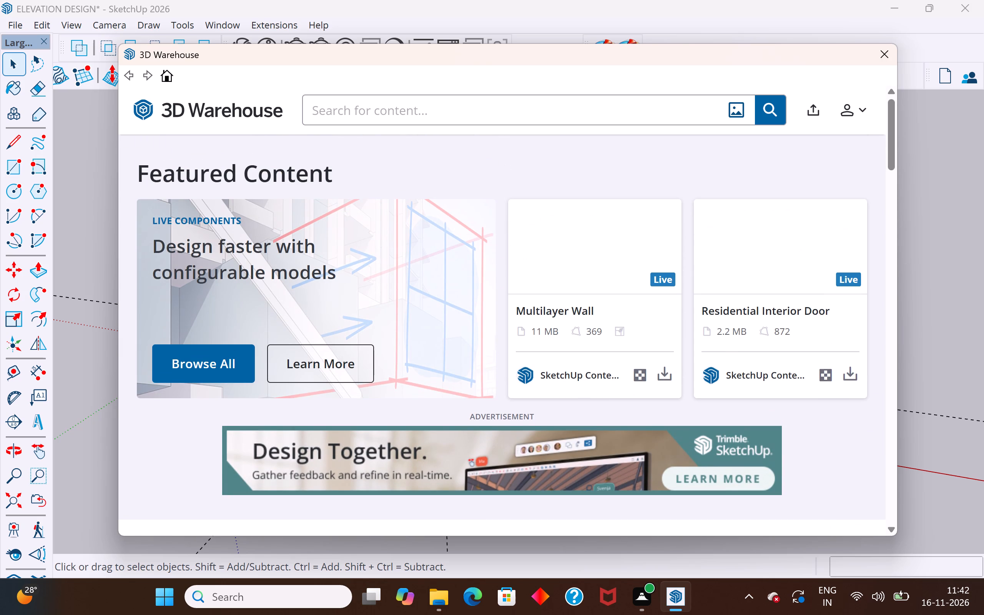
left_click(479, 104)
type("BED")
left_click(778, 112)
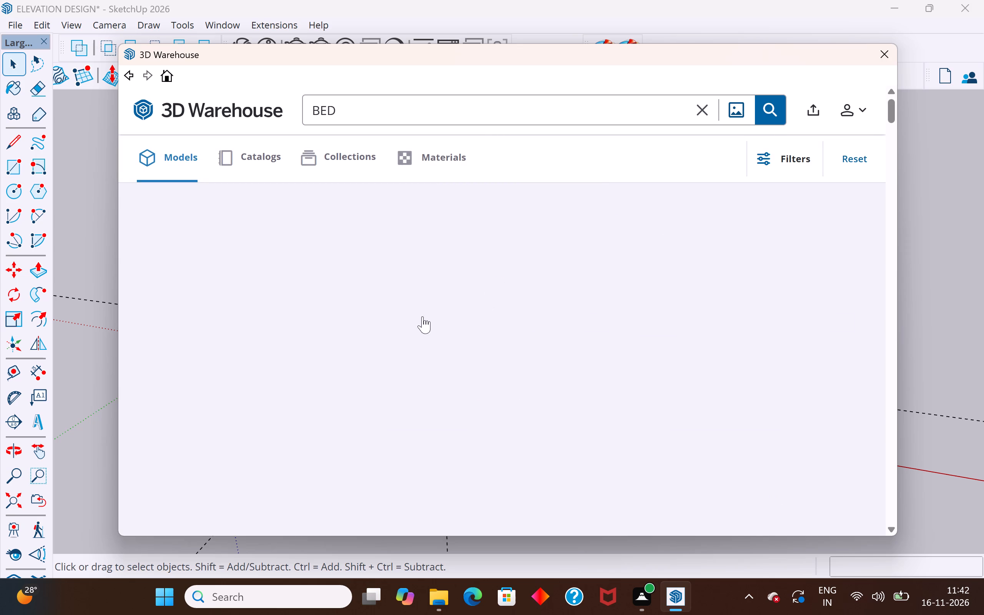
Load the 21 MB bed with the panelled headboard and hanging lamps into the model and place it outside the house.
scroll(542, 296, "down", 4)
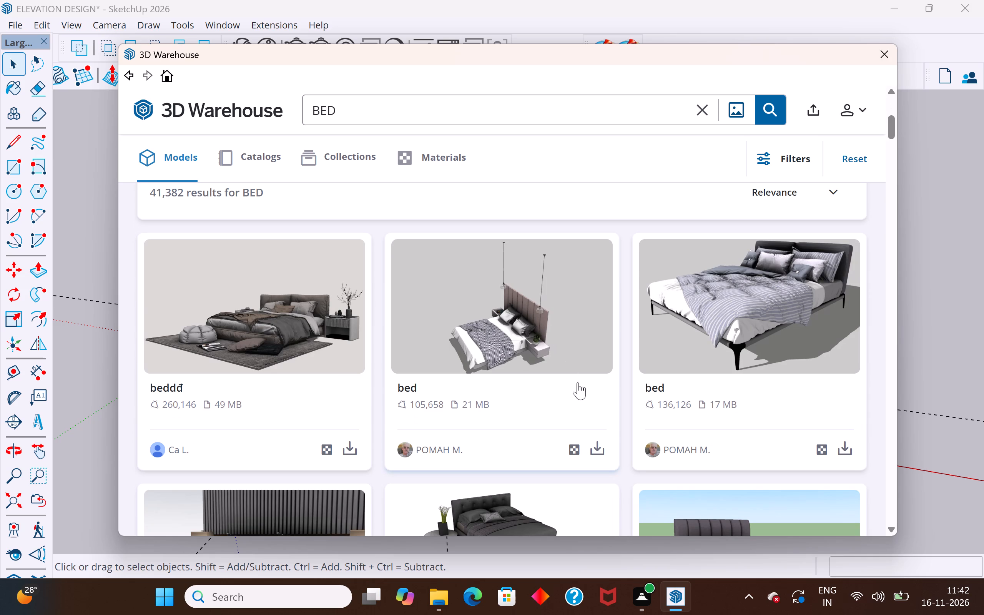
left_click(601, 447)
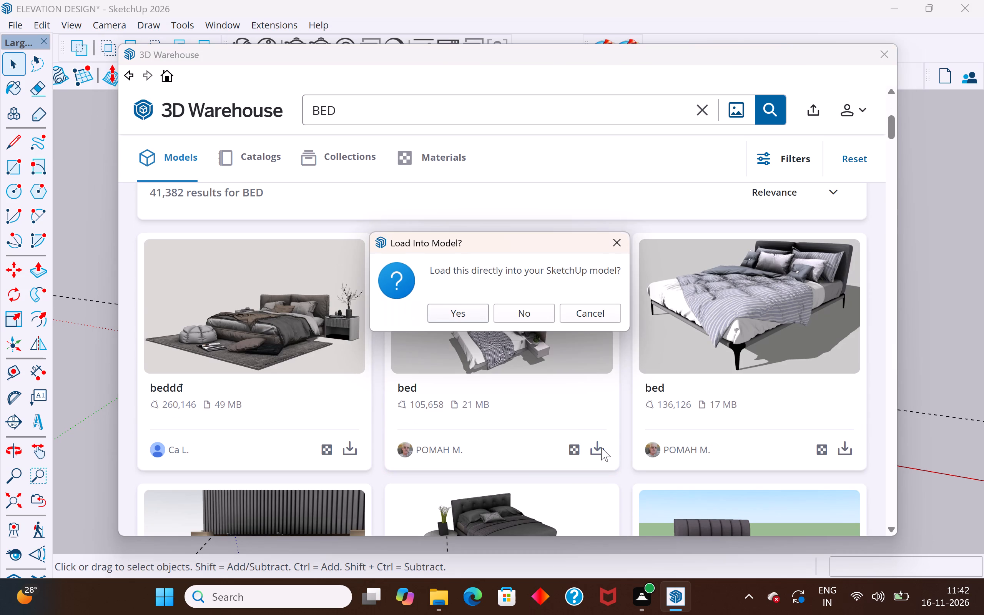
left_click(457, 316)
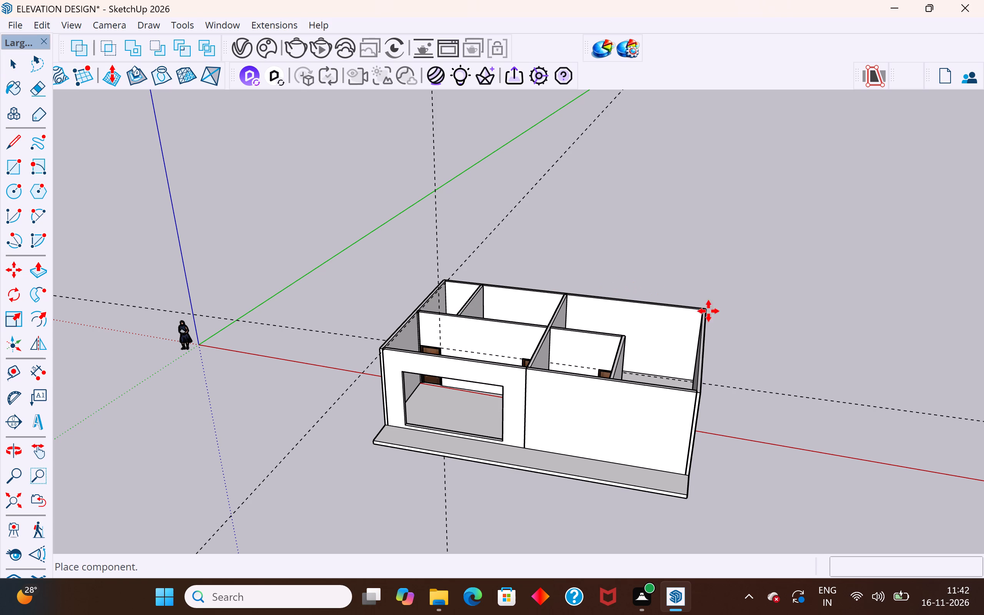
left_click(801, 363)
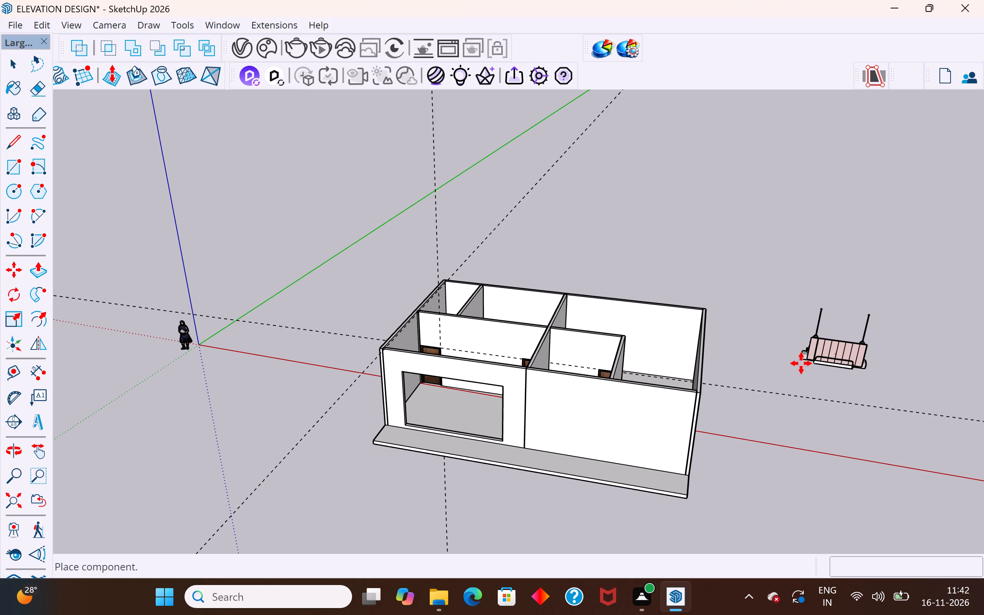
Rotate the bed 90° on the ground plane about its base corner.
left_click(13, 294)
scroll(805, 367, "up", 2)
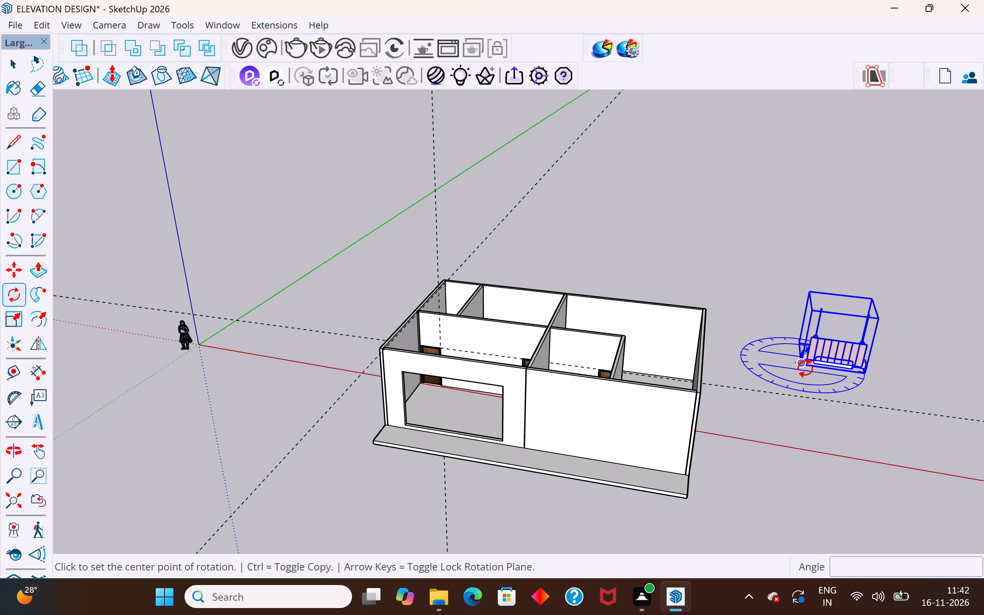
scroll(805, 367, "up", 4)
left_click(805, 367)
left_click(918, 374)
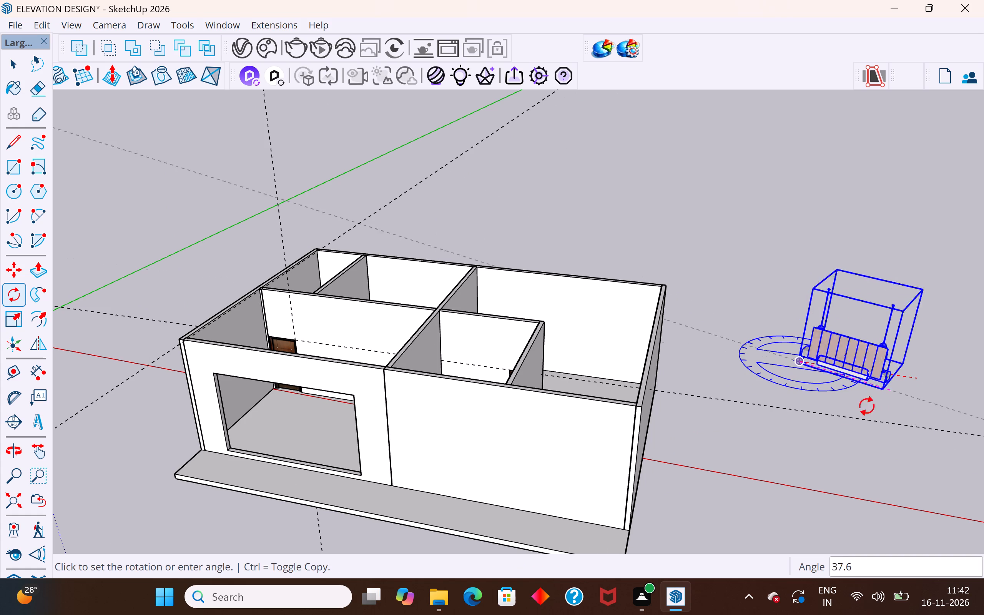
left_click(806, 411)
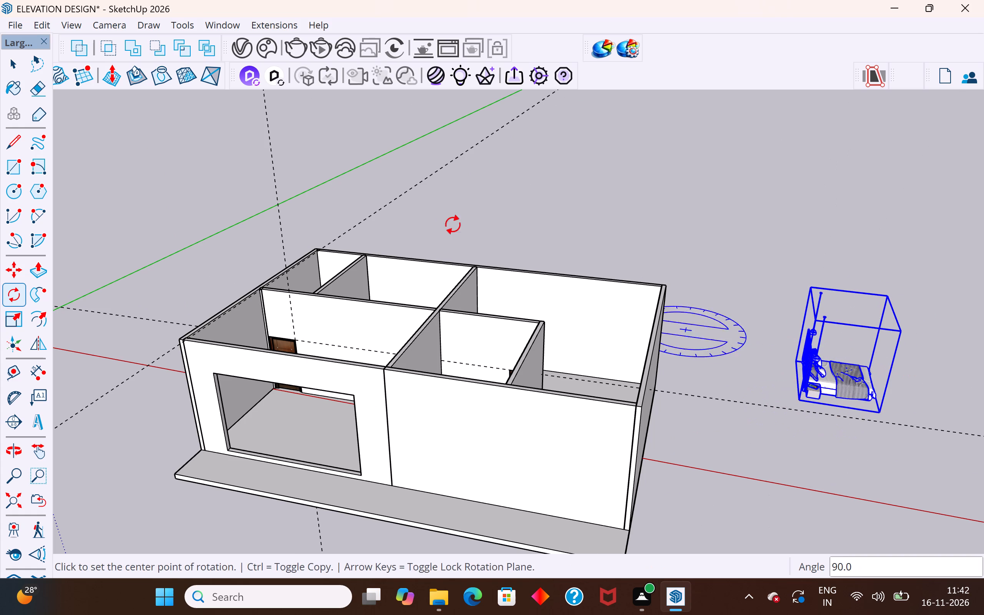
left_click(8, 64)
left_click(141, 199)
Move the bed about 38' 1 1/4" into the large end room, snapping its upper back corner to the wall-top corner.
left_click(851, 375)
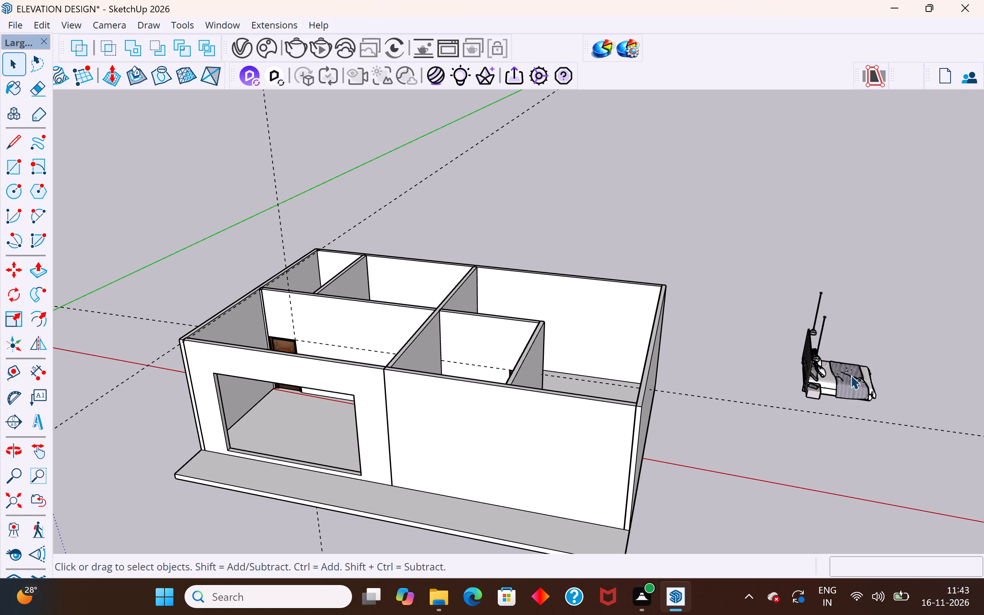
scroll(880, 390, "up", 3)
middle_click_drag(768, 514, 768, 520)
middle_click_drag(718, 262, 711, 420)
key("m")
scroll(822, 294, "up", 6)
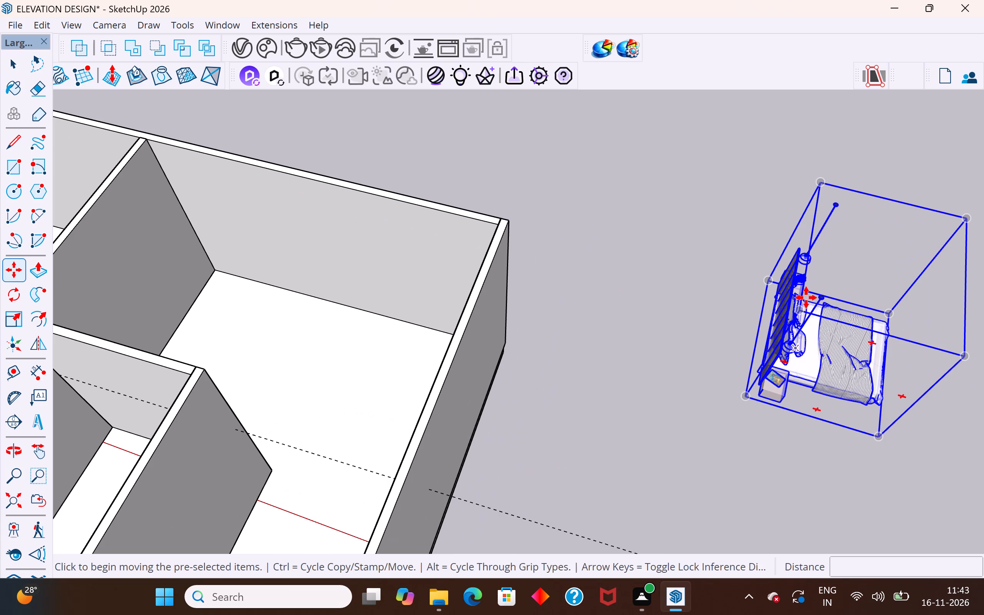
scroll(813, 285, "up", 5)
scroll(851, 305, "up", 1)
middle_click_drag(850, 310, 653, 275)
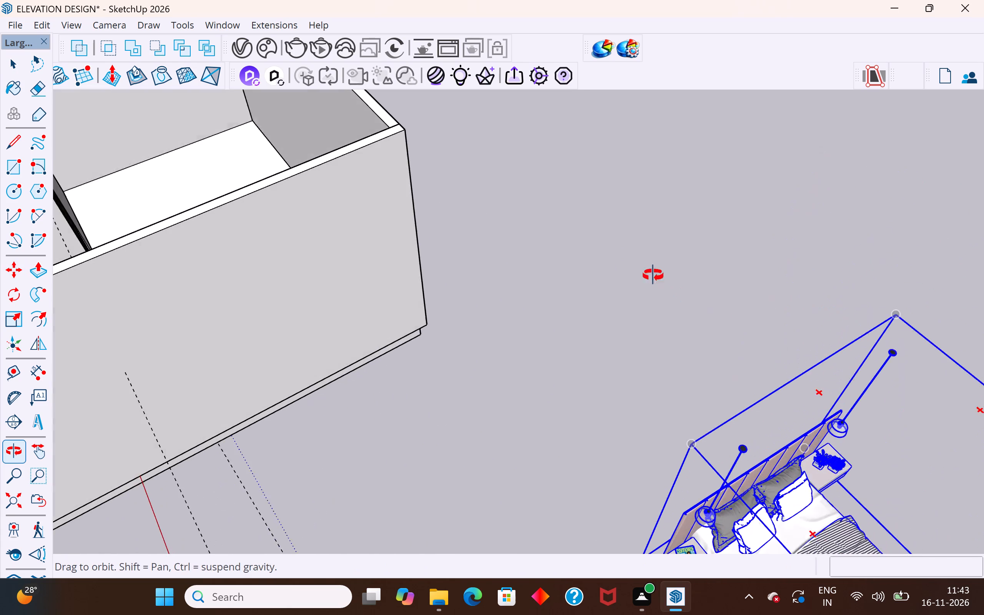
middle_click_drag(653, 275, 652, 262)
left_click(896, 306)
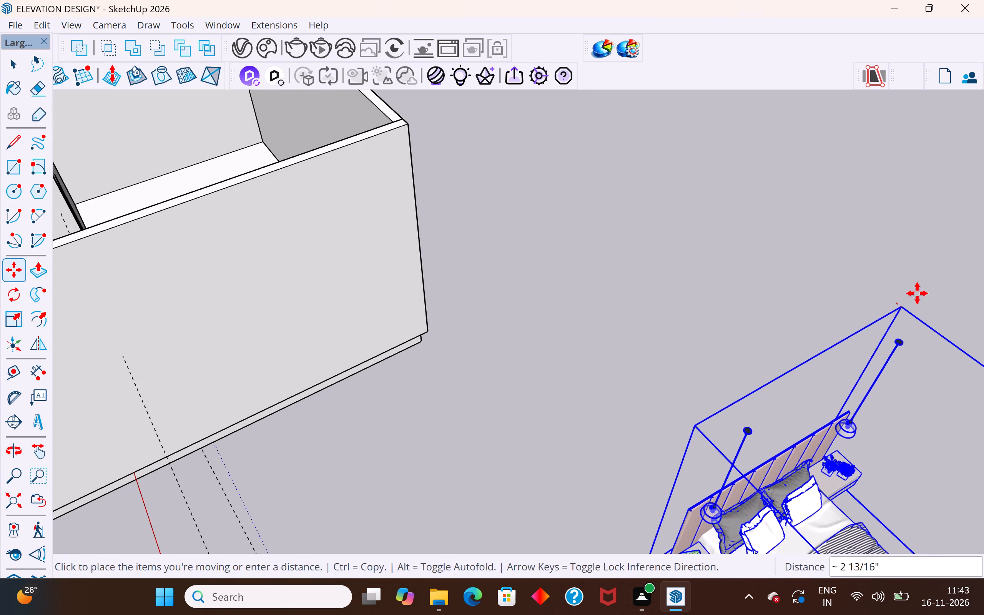
scroll(917, 293, "down", 11)
middle_click_drag(785, 294, 828, 438)
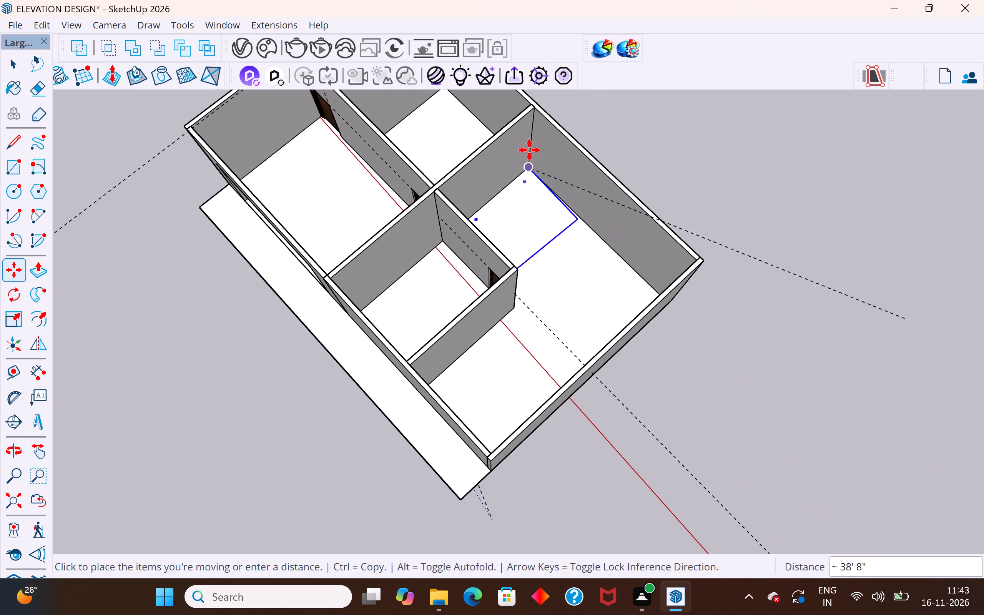
left_click(534, 110)
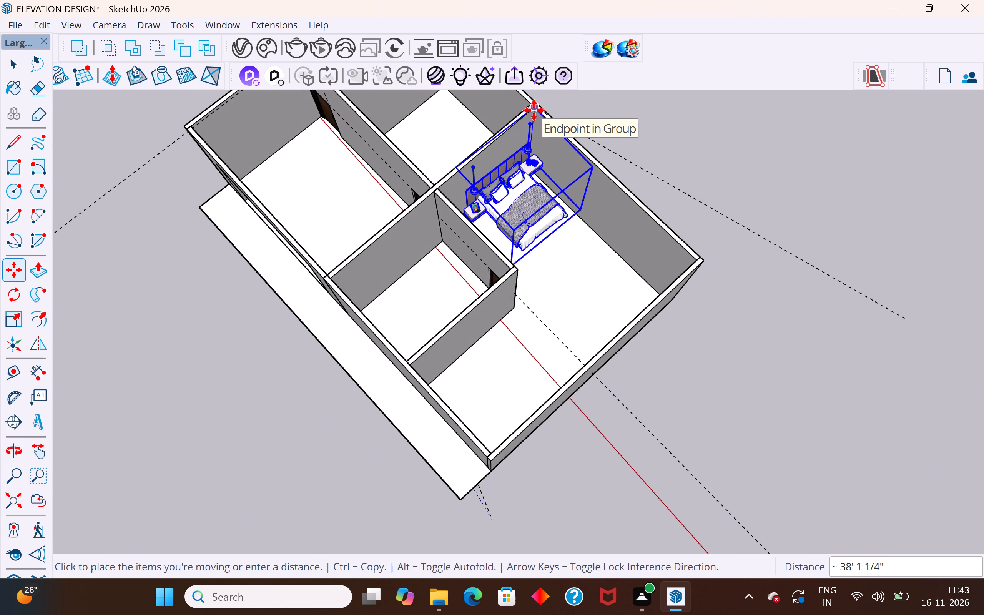
middle_click_drag(550, 223, 504, 133)
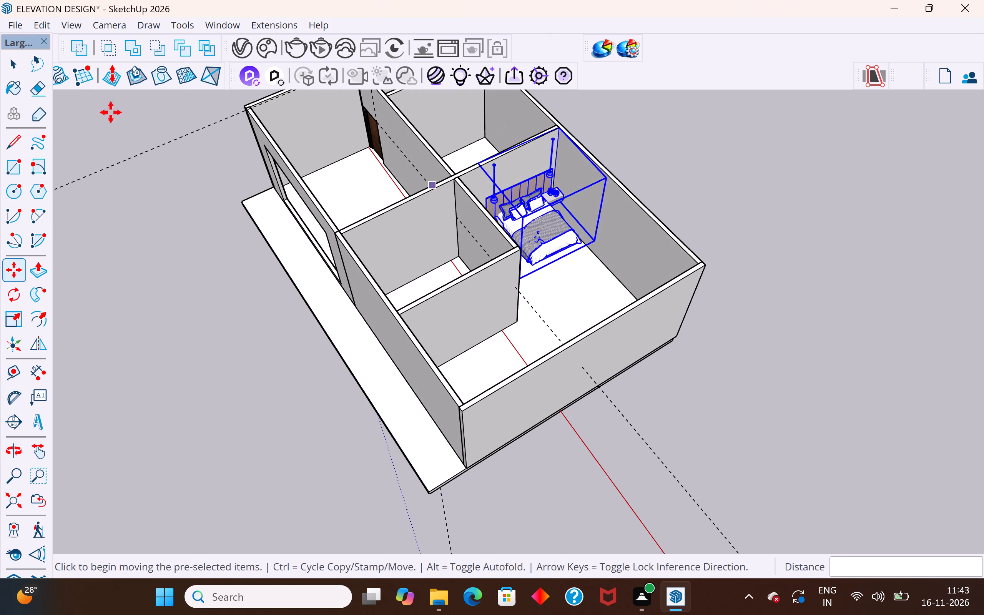
left_click(16, 60)
left_click(131, 250)
Hide the outer end wall facing the foot of the bed.
middle_click_drag(602, 256, 610, 149)
scroll(561, 326, "up", 2)
left_click(561, 326)
right_click(561, 326)
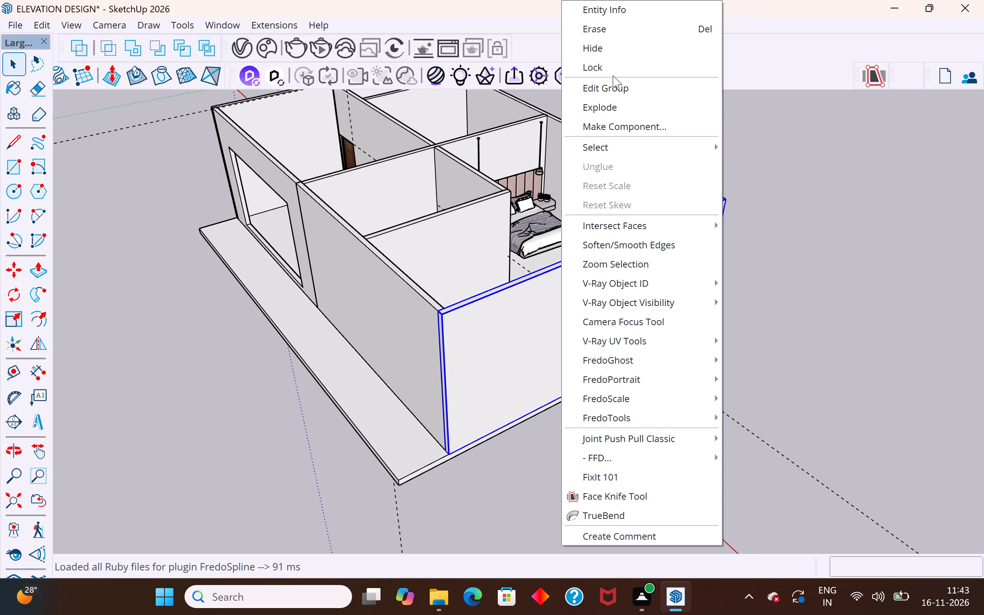
left_click(612, 51)
Lower the bed about 2' 5 7/16" from its front bottom corner onto the room floor.
scroll(743, 250, "up", 1)
middle_click_drag(743, 250, 693, 107)
scroll(583, 244, "up", 2)
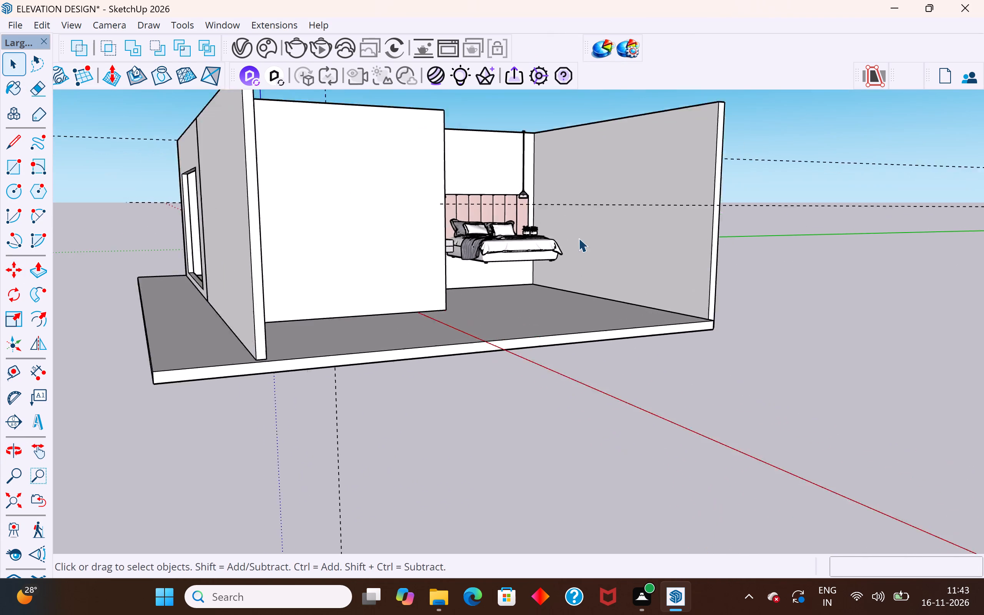
scroll(578, 238, "up", 2)
left_click(522, 252)
scroll(535, 268, "up", 5)
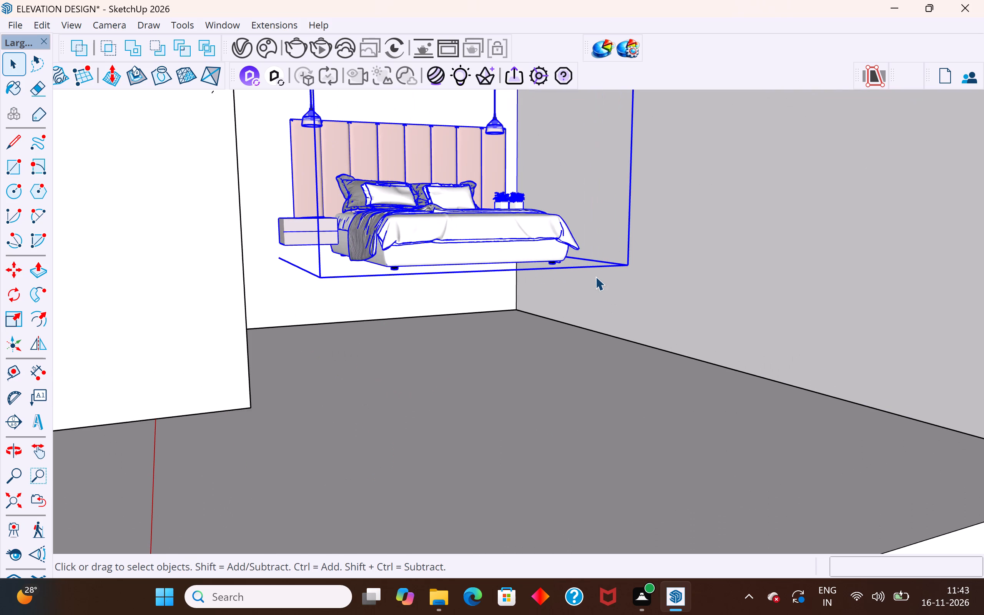
key("m")
left_click(630, 269)
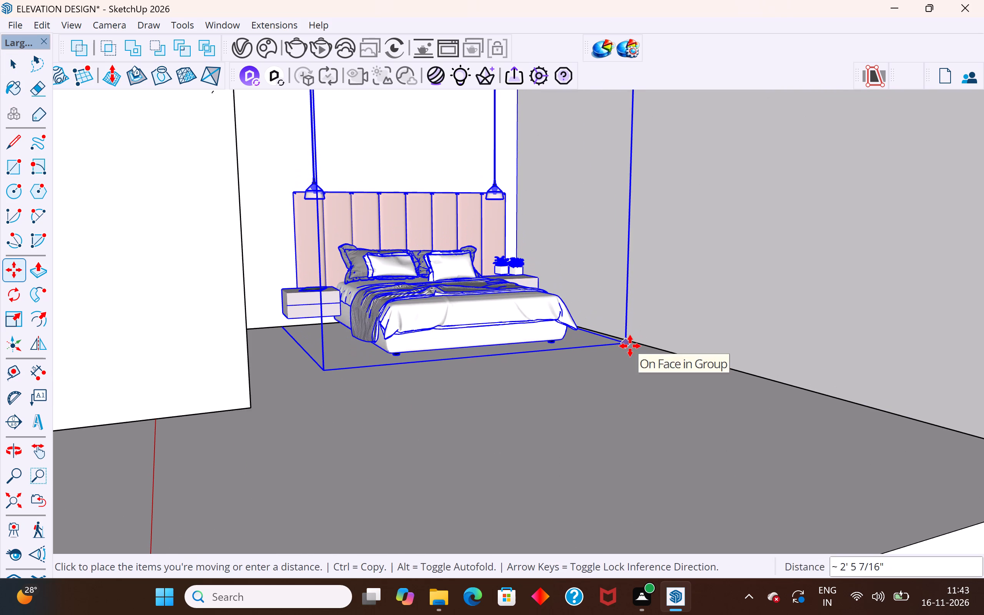
left_click(630, 346)
Move the bed about 3 15/16" sideways so its front bottom corner meets the side wall's base.
middle_click_drag(654, 350, 608, 409)
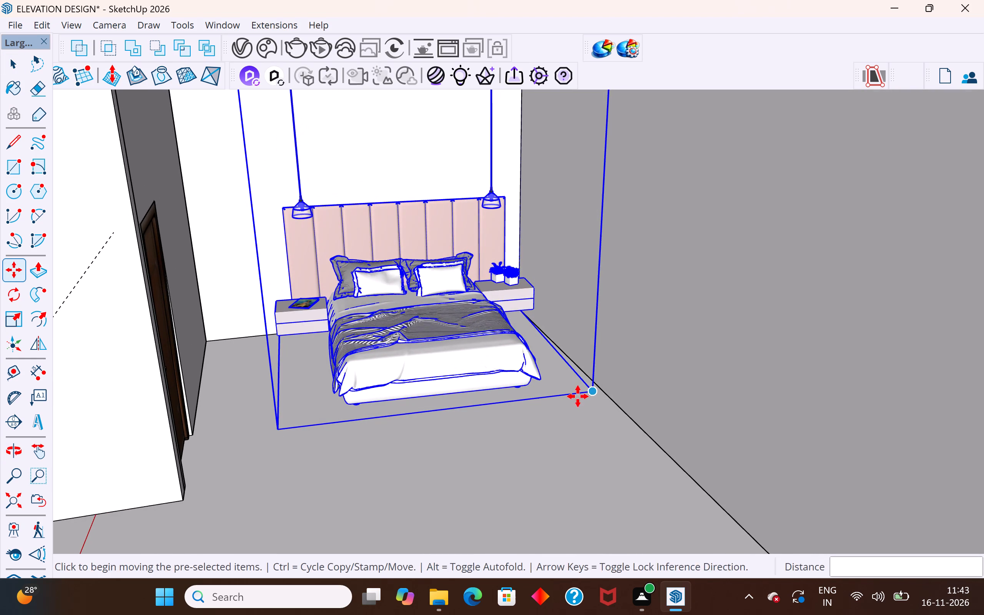
middle_click_drag(578, 396, 582, 426)
left_click(593, 414)
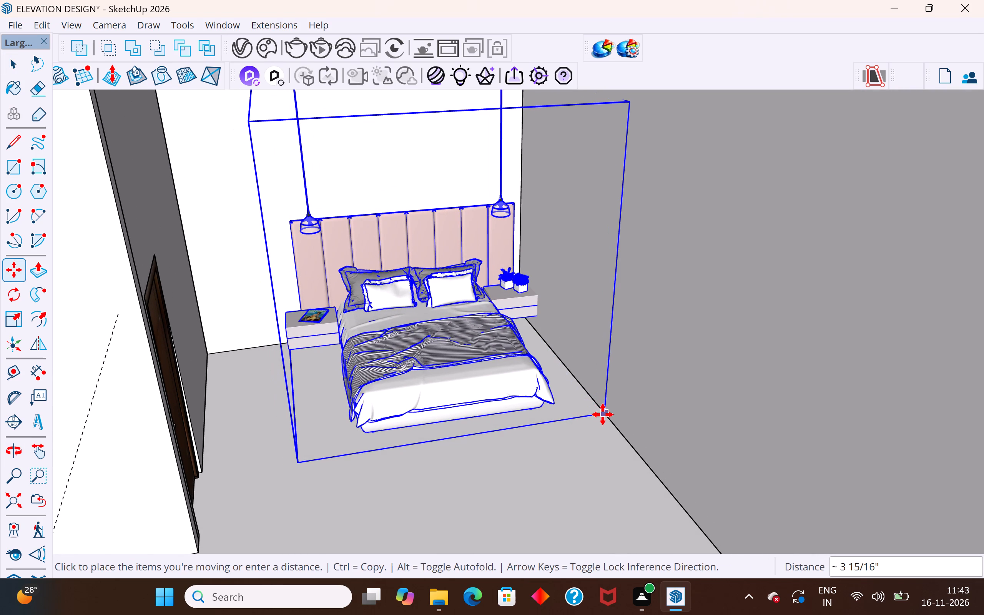
left_click(603, 414)
Rotate the bed about 2.9° around its front bottom corner away from the side wall.
middle_click_drag(607, 403, 620, 379)
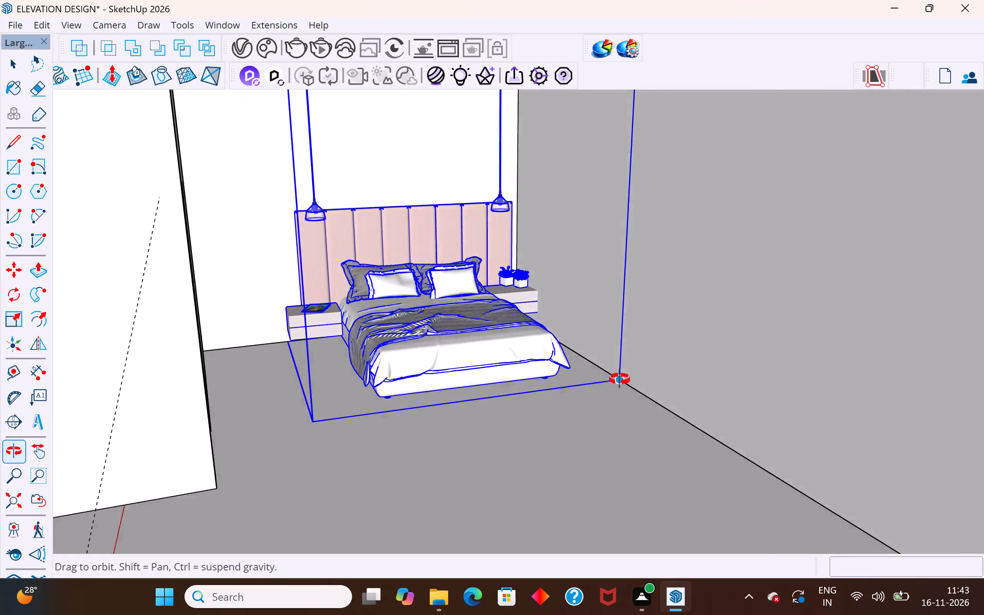
middle_click_drag(620, 379, 620, 486)
scroll(594, 386, "down", 2)
middle_click_drag(594, 386, 577, 371)
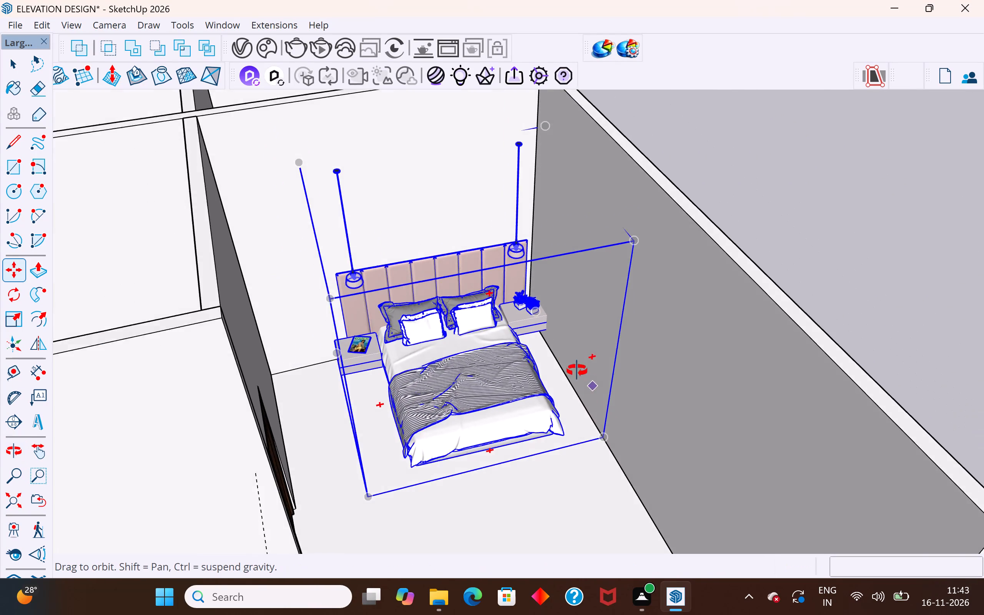
middle_click_drag(577, 371, 577, 354)
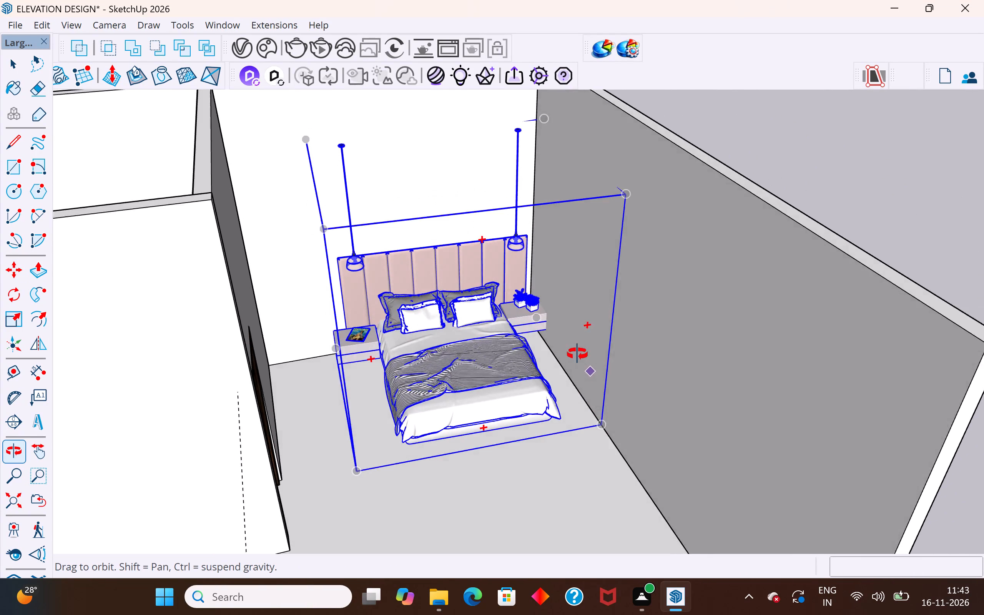
middle_click_drag(577, 354, 545, 337)
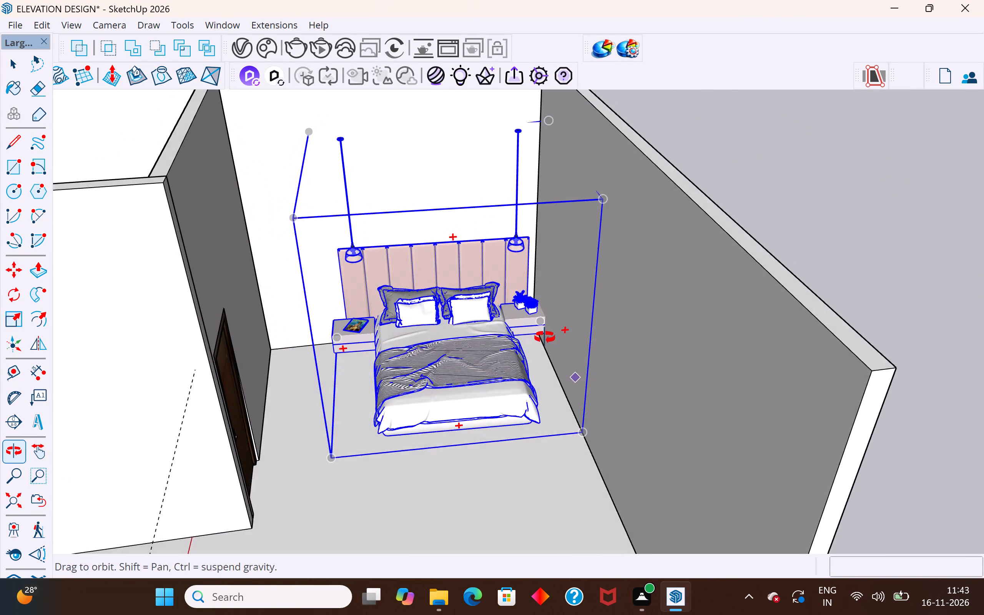
middle_click_drag(545, 337, 558, 468)
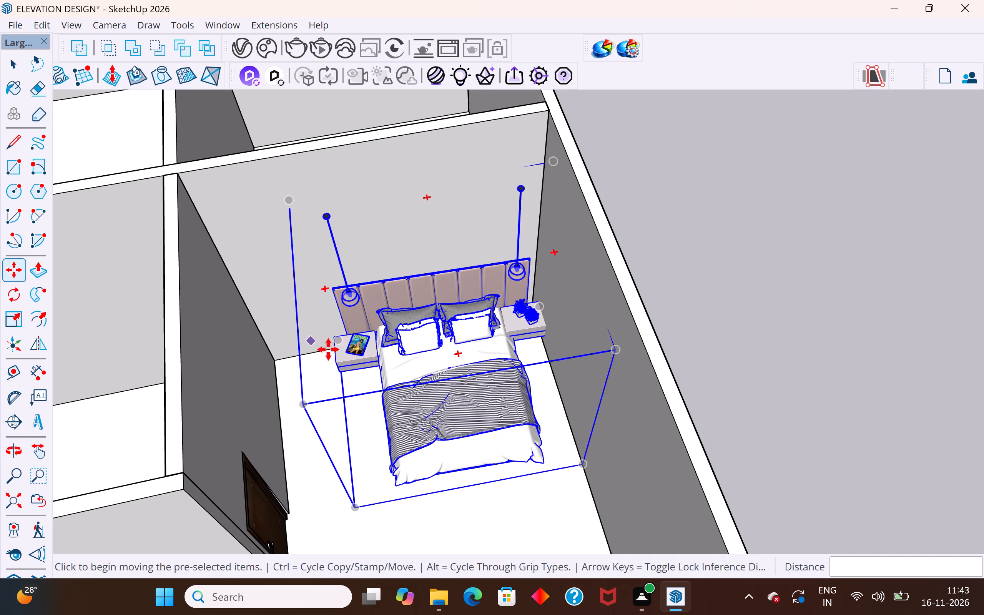
left_click(10, 300)
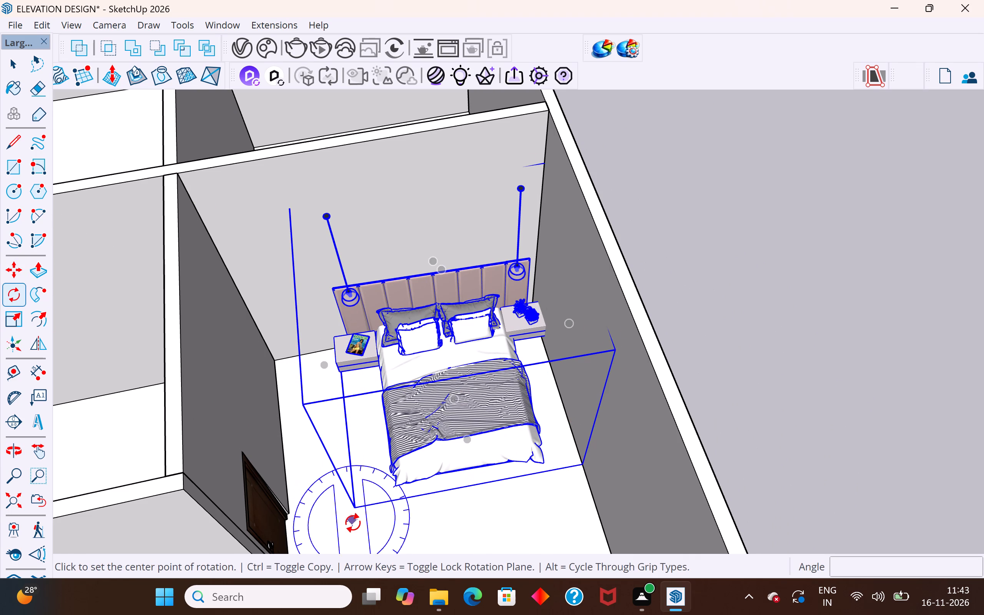
left_click(355, 505)
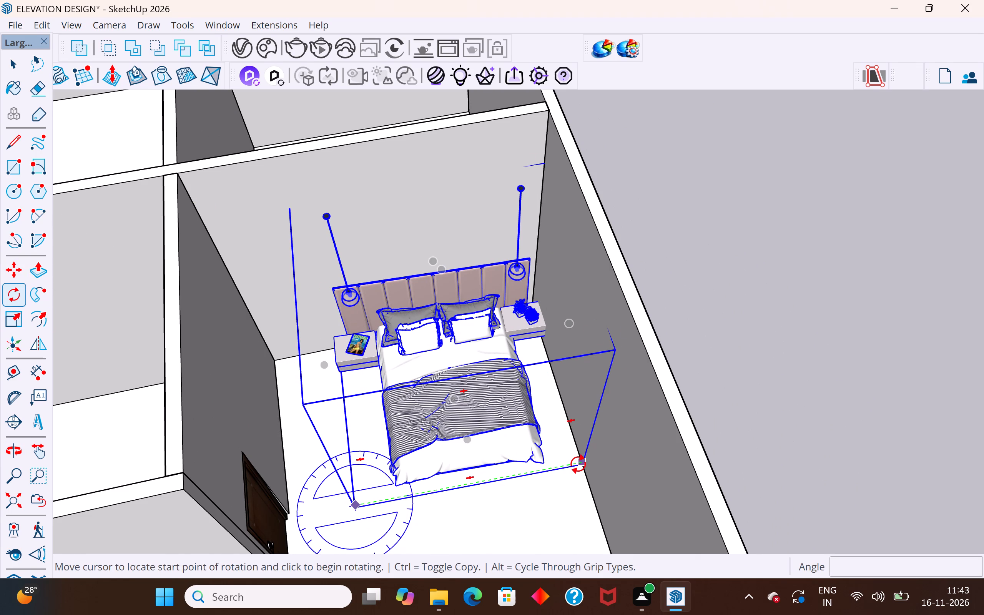
left_click(580, 464)
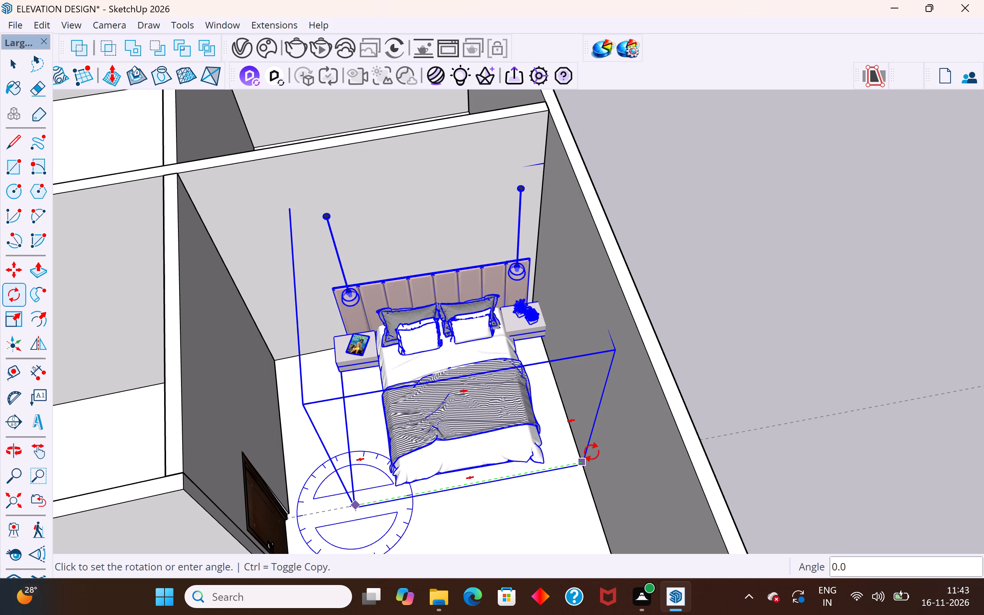
left_click(594, 448)
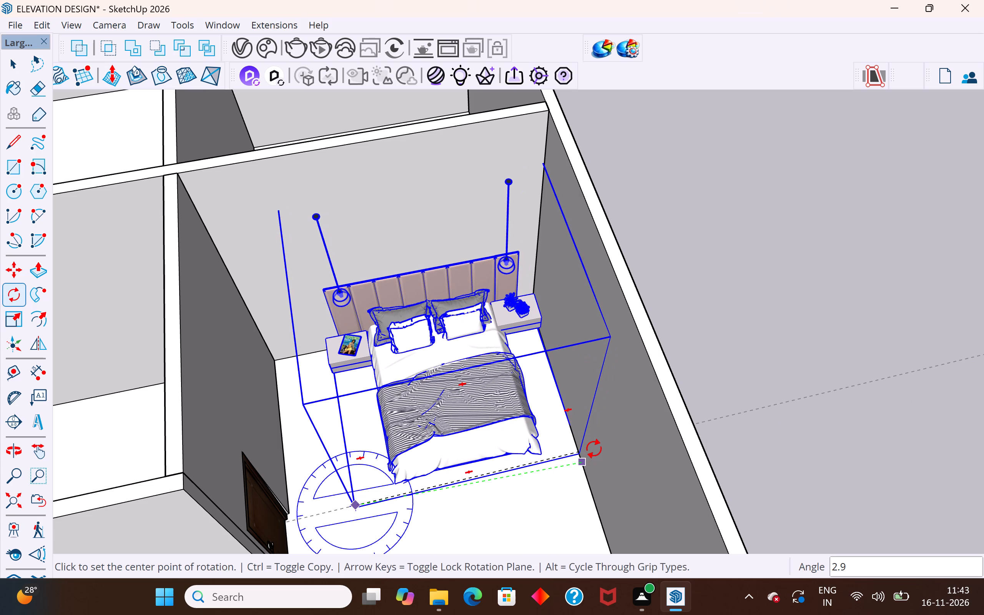
Move the bed about 5 7/16" from its top back corner toward the junction of the headboard wall and side wall.
left_click(9, 66)
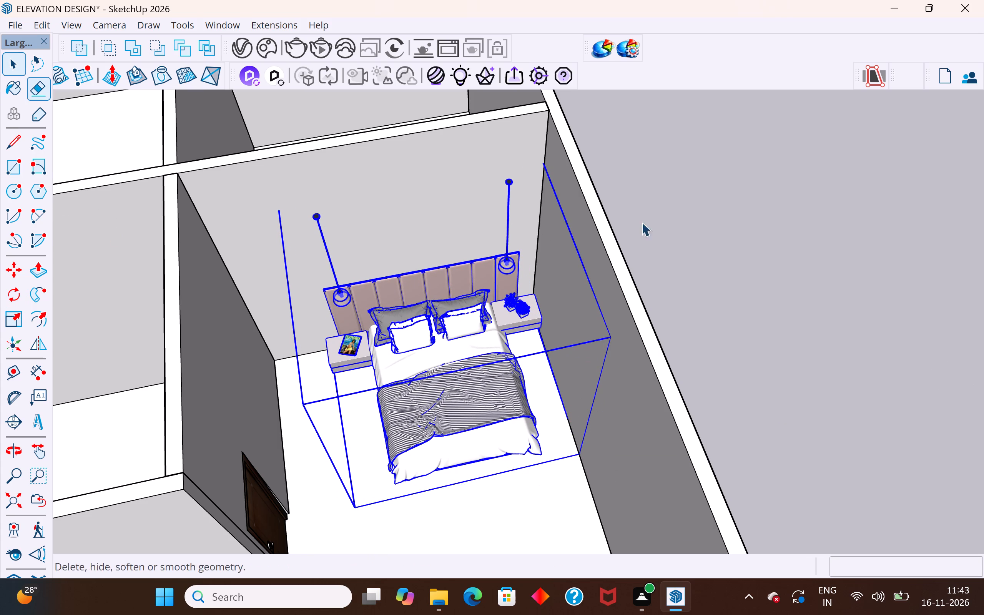
left_click(673, 214)
scroll(561, 193, "up", 2)
left_click(443, 429)
scroll(515, 156, "up", 1)
middle_click_drag(517, 158, 529, 179)
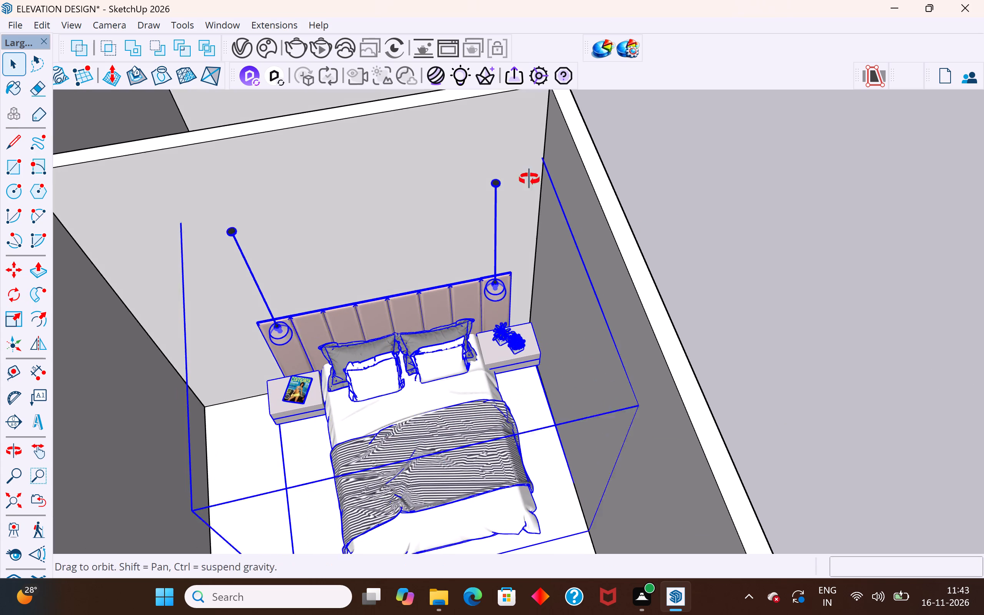
middle_click_drag(529, 179, 537, 192)
key("m")
left_click(542, 162)
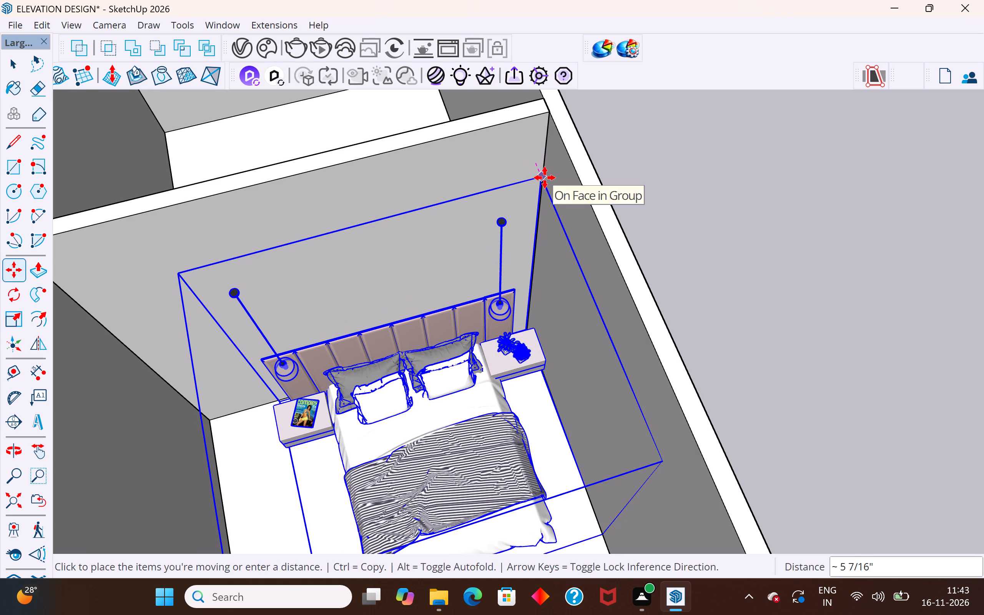
left_click(545, 178)
Examine how the bed sits against the floor and walls, and how its room relates to the rest of the house.
middle_click_drag(465, 265, 540, 33)
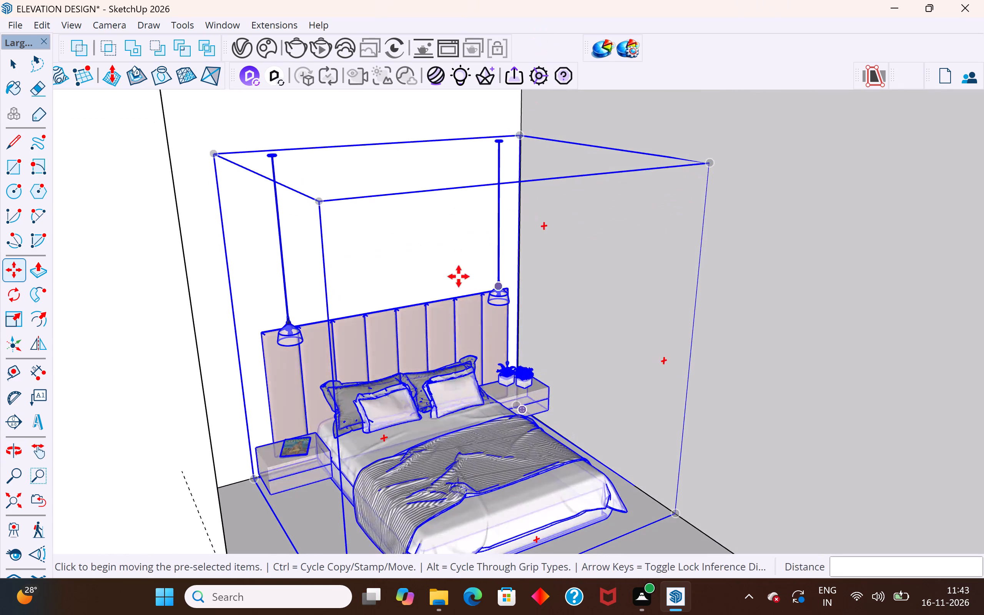
scroll(444, 272, "down", 5)
middle_click_drag(482, 443, 442, 326)
scroll(437, 389, "up", 1)
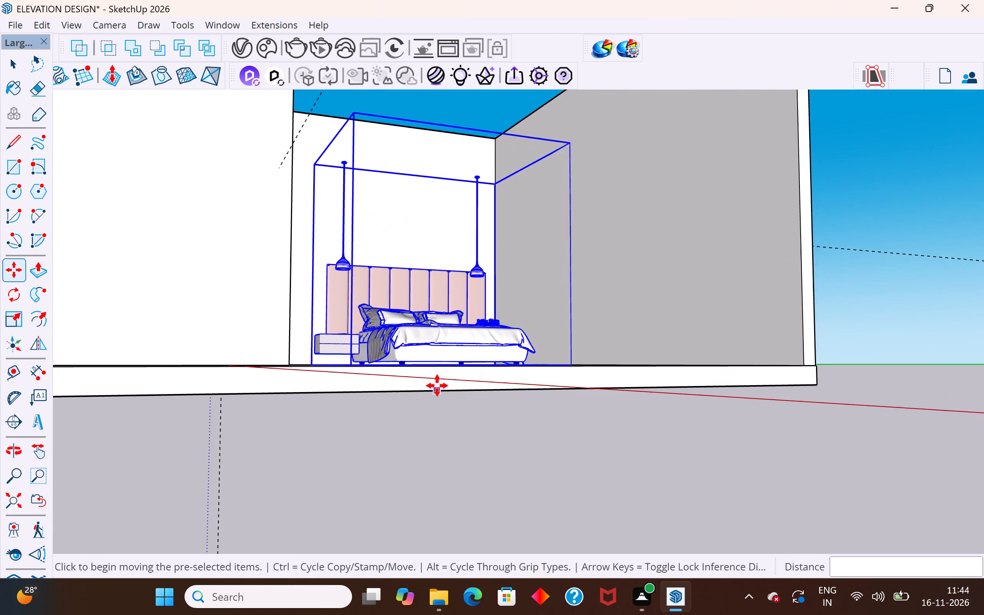
scroll(437, 386, "up", 3)
middle_click_drag(461, 347, 462, 389)
scroll(511, 403, "up", 3)
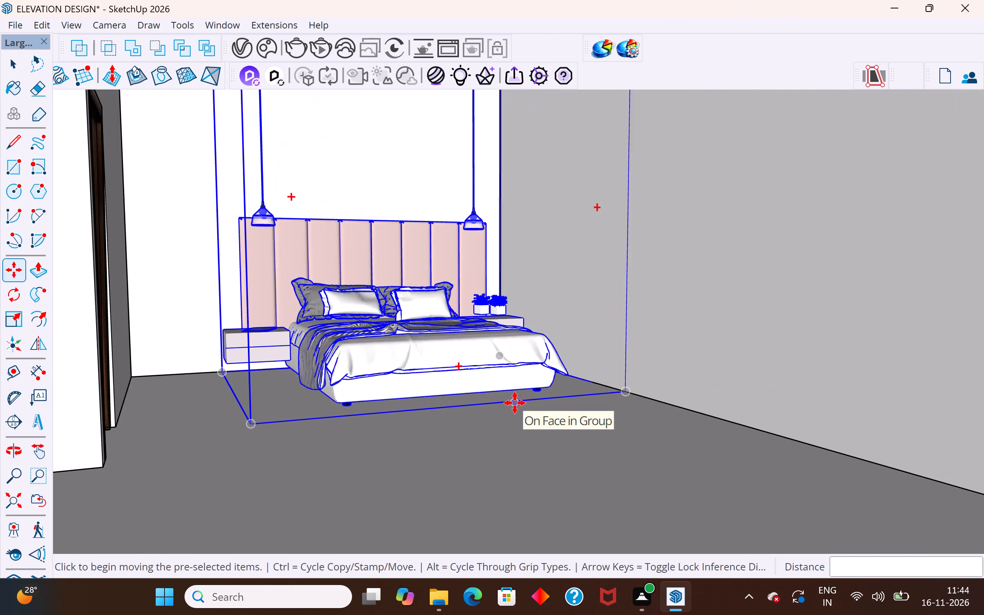
scroll(515, 403, "up", 3)
middle_click_drag(522, 402, 538, 384)
scroll(538, 384, "up", 1)
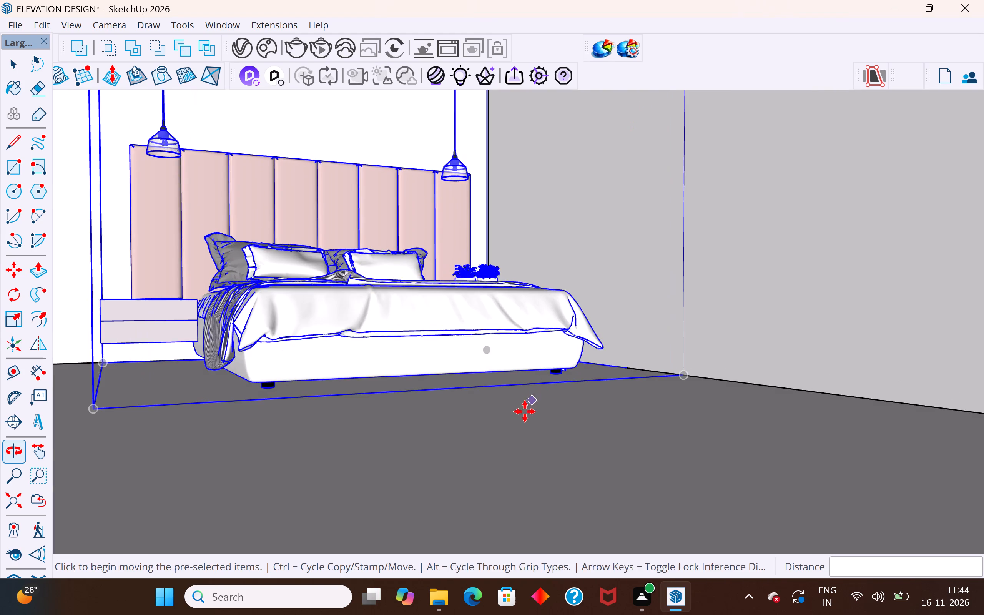
scroll(522, 418, "down", 10)
middle_click_drag(544, 384, 486, 519)
scroll(508, 394, "down", 4)
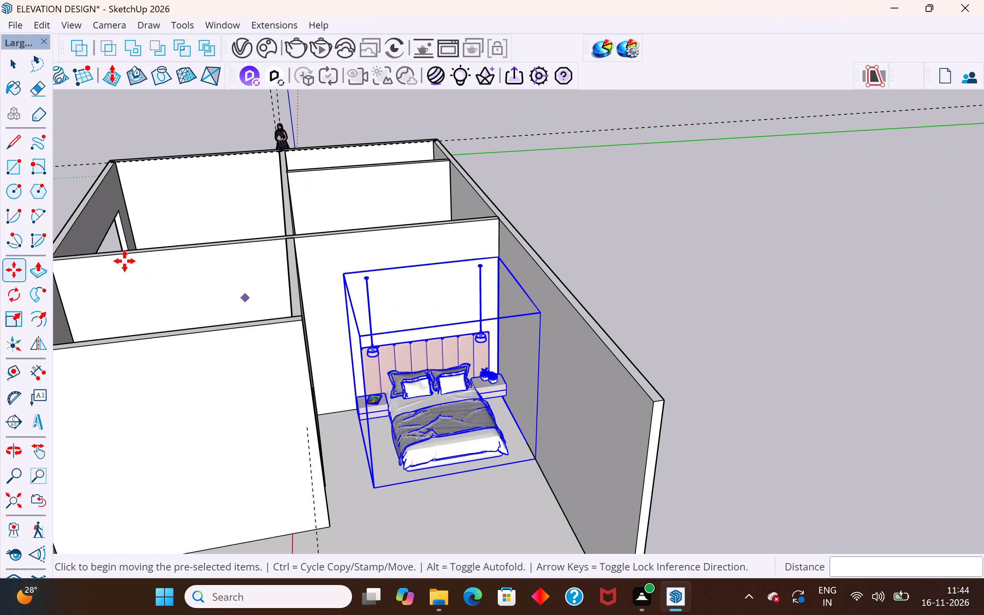
left_click(18, 64)
left_click(93, 101)
scroll(634, 307, "down", 4)
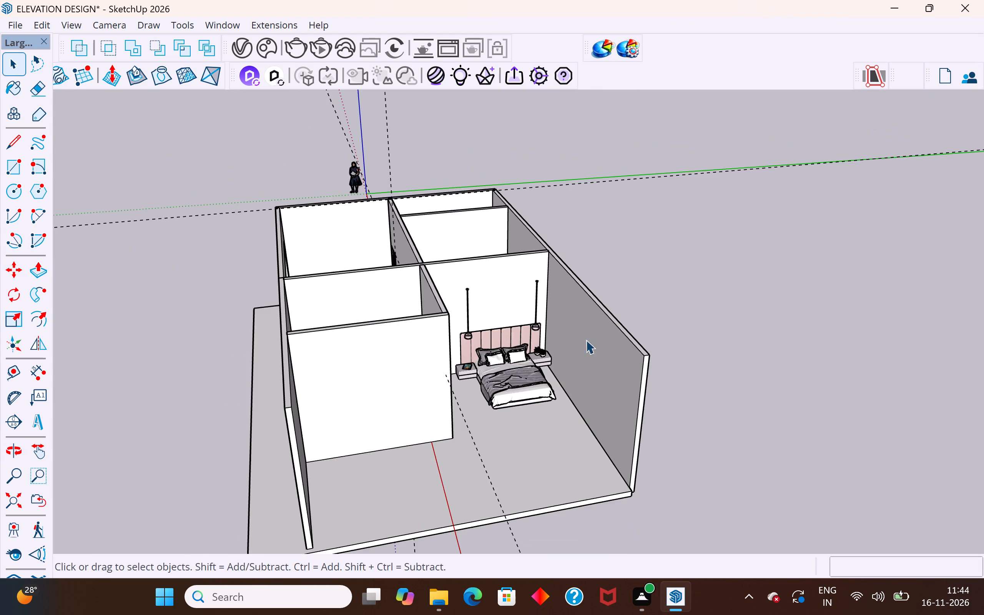
middle_click_drag(578, 371, 850, 434)
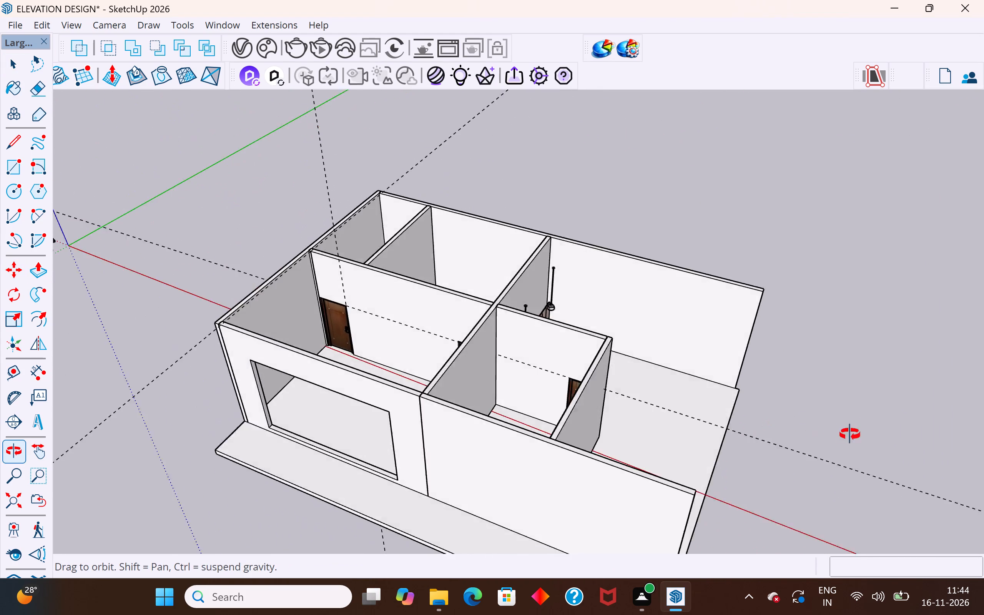
middle_click_drag(850, 434, 625, 535)
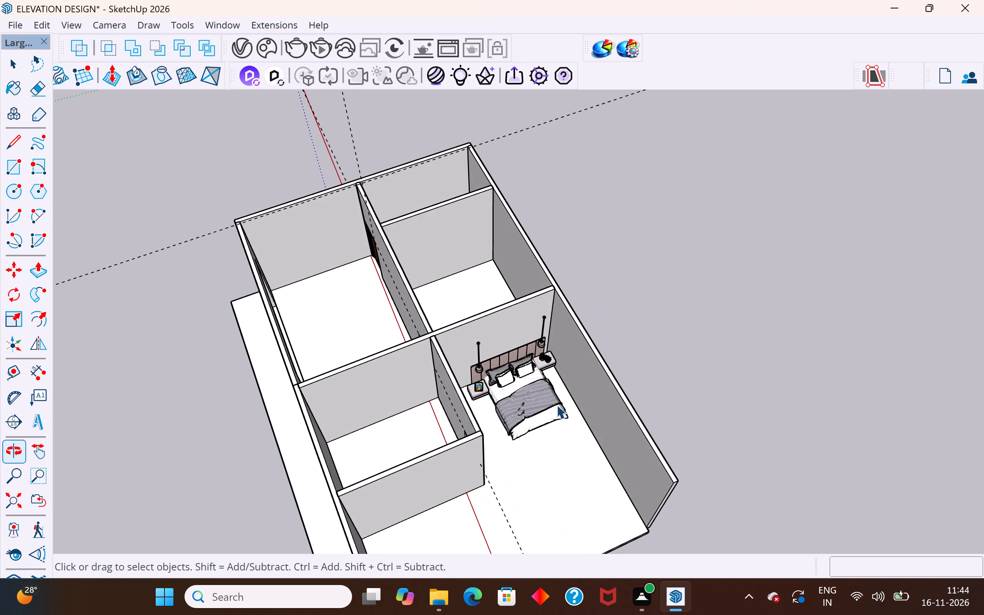
Hide the partition wall directly behind the bed's headboard.
left_click(556, 403)
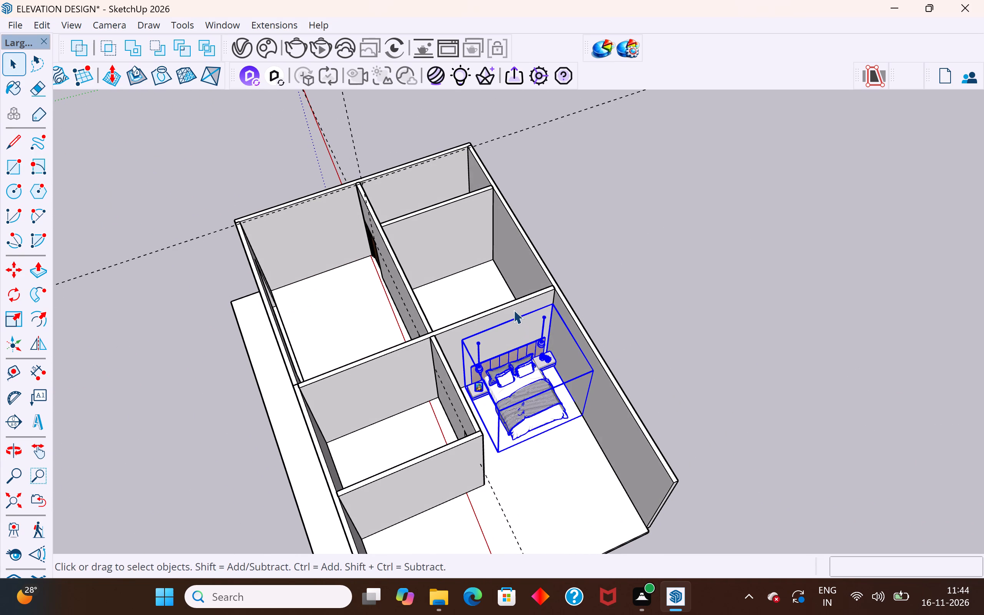
left_click(514, 304)
right_click(513, 304)
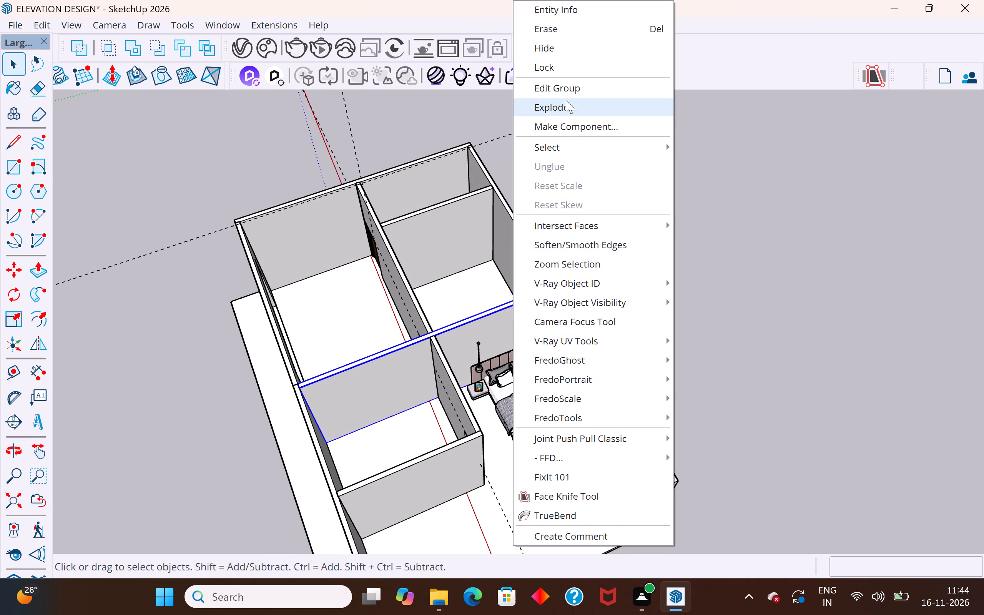
left_click(578, 42)
Move the bed about 13' 7 1/8" along the side wall so its headboard end reaches the next partition wall.
left_click(535, 358)
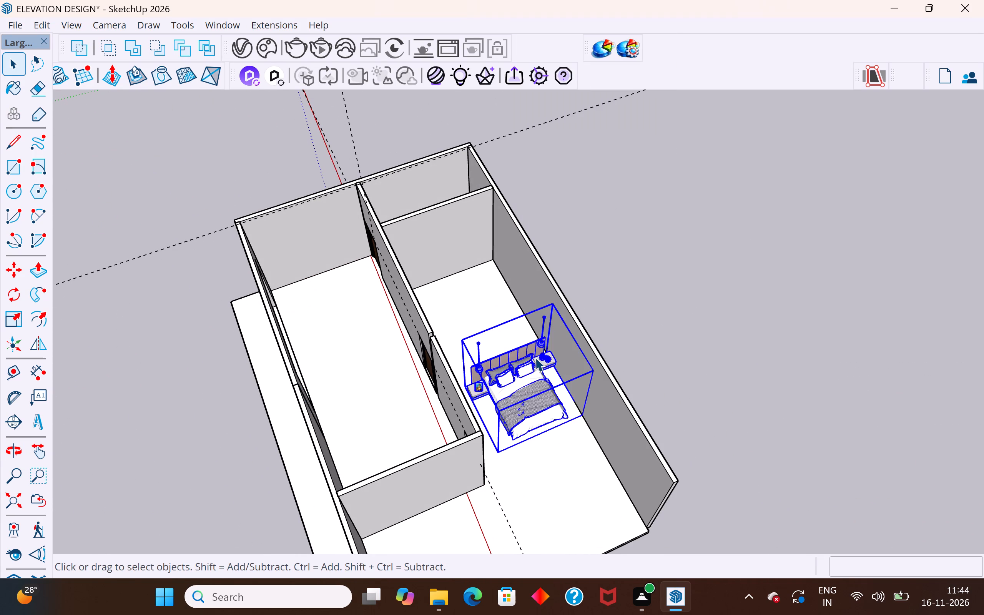
key("m")
left_click(552, 308)
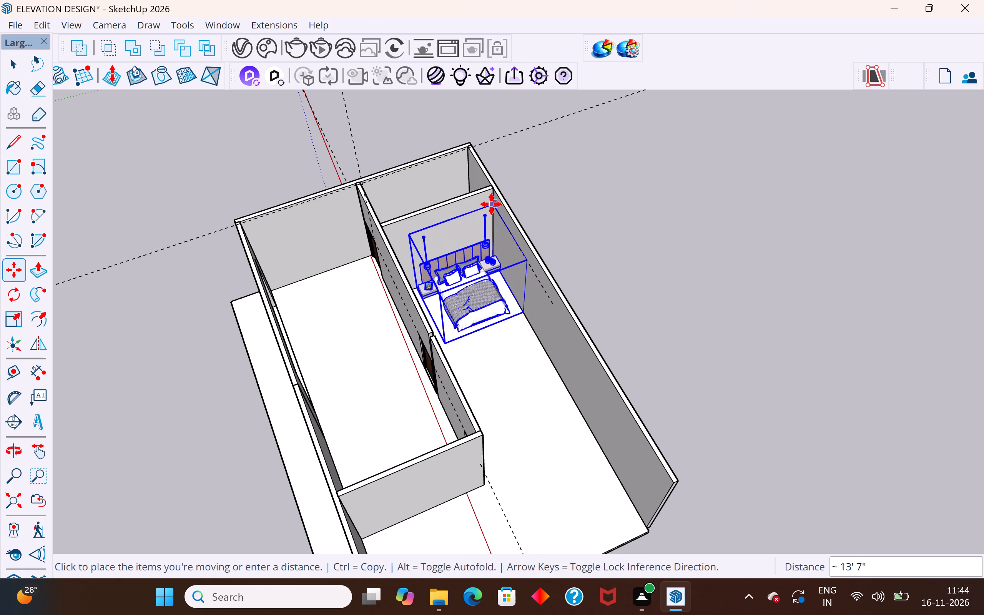
scroll(491, 204, "up", 4)
middle_click_drag(488, 210, 655, 124)
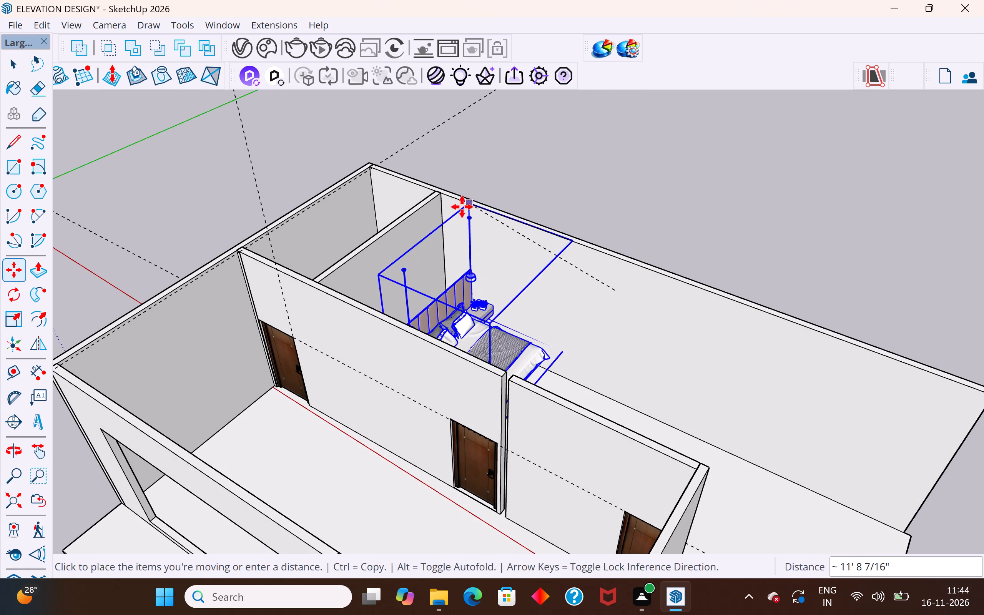
left_click(439, 218)
Nudge the bed from its top back corner onto the edge where the partition meets the side wall.
scroll(455, 230, "up", 4)
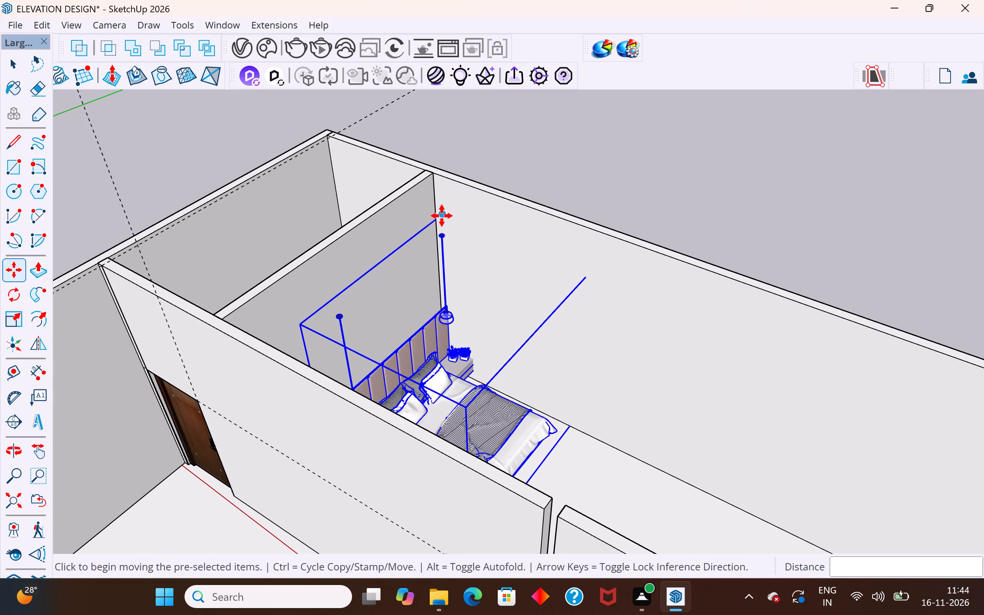
left_click(442, 216)
left_click(434, 212)
Move the bed about 11/16" sideways so its front bottom corner lines up with the side wall's base.
middle_click_drag(565, 265, 532, 319)
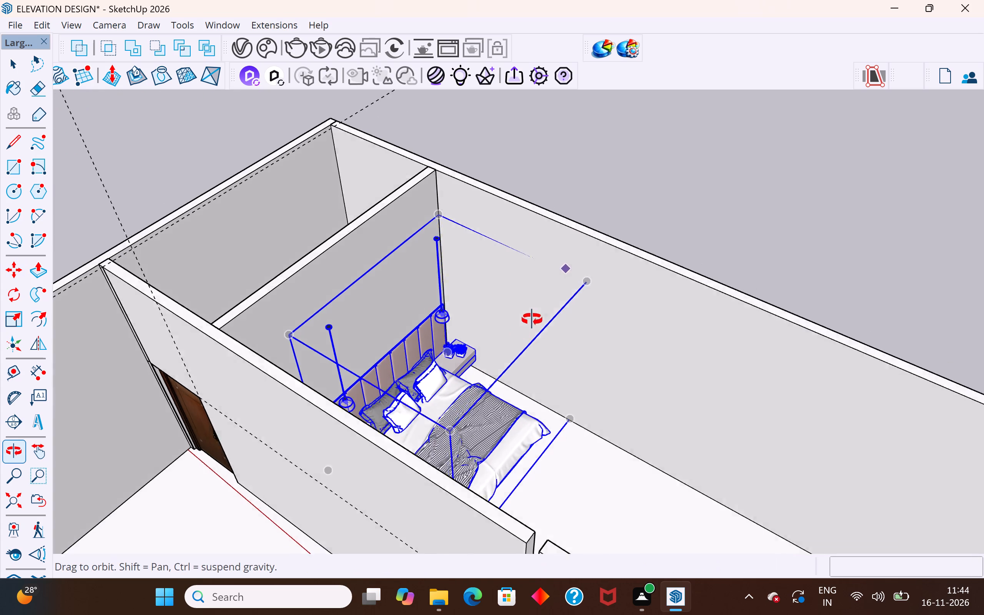
middle_click_drag(532, 319, 419, 282)
middle_click_drag(516, 394, 445, 177)
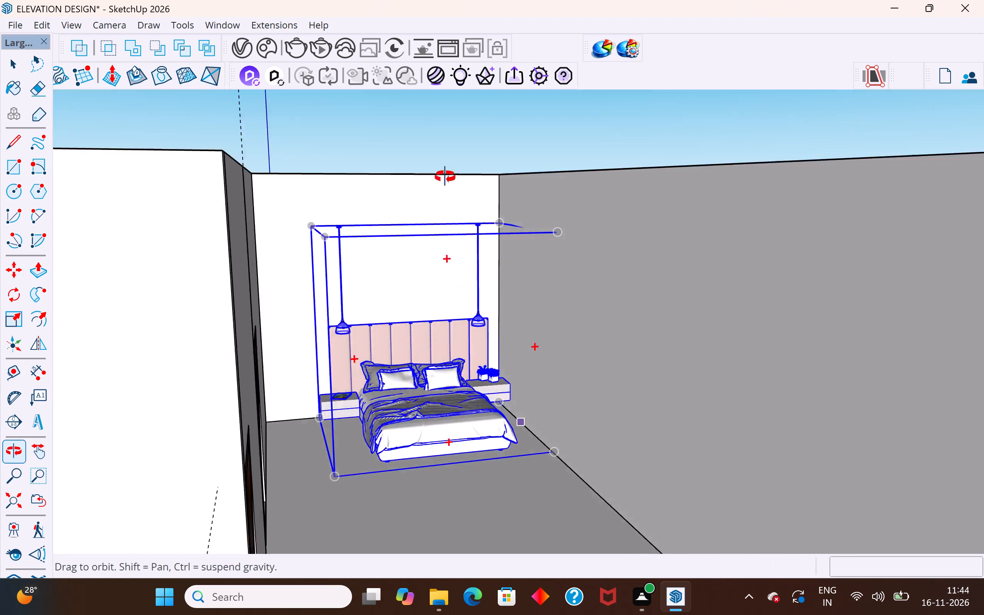
middle_click_drag(445, 177, 428, 191)
scroll(498, 432, "up", 3)
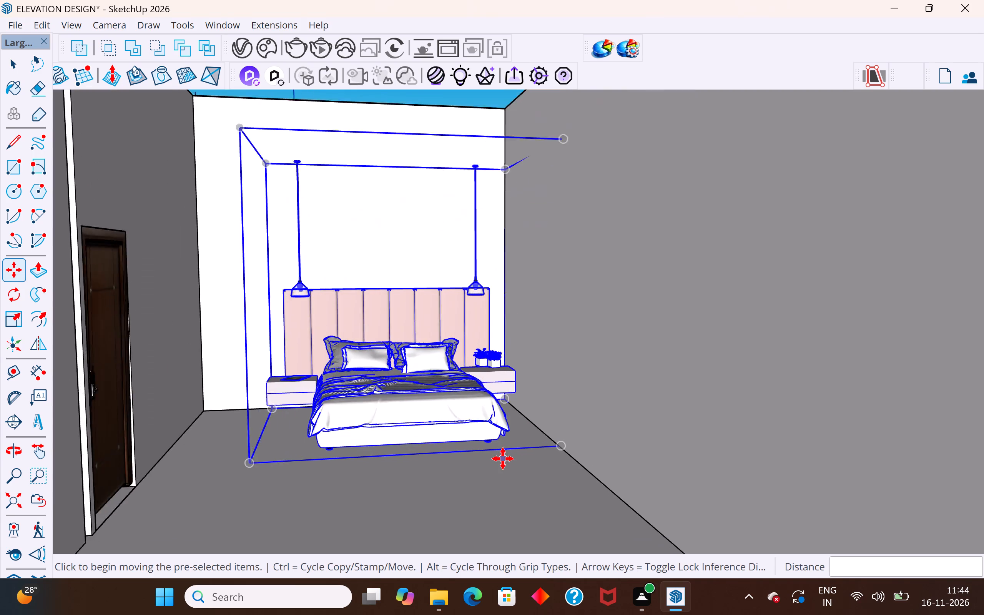
scroll(503, 459, "up", 1)
middle_click_drag(503, 459, 483, 414)
scroll(483, 414, "up", 3)
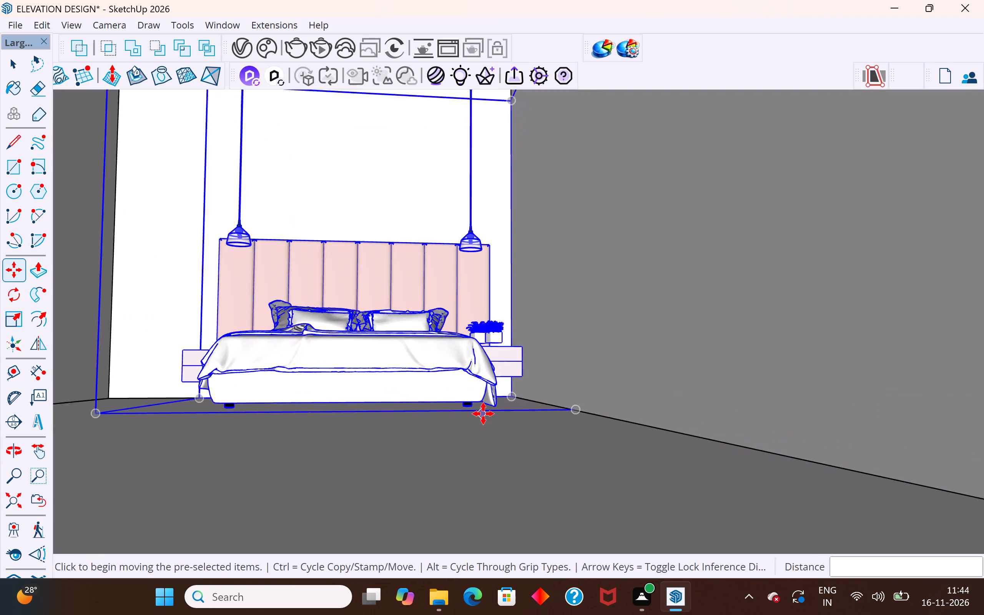
scroll(483, 414, "up", 1)
left_click(586, 410)
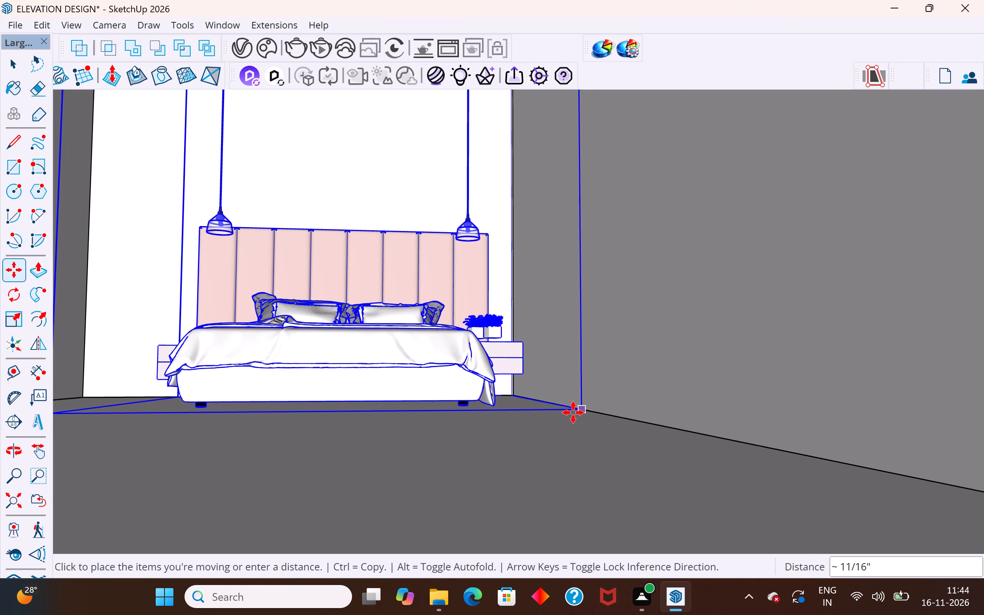
left_click(573, 412)
Deselect the bed and examine its placement in the room from above, from inside, and within the overall house layout.
scroll(581, 438, "down", 4)
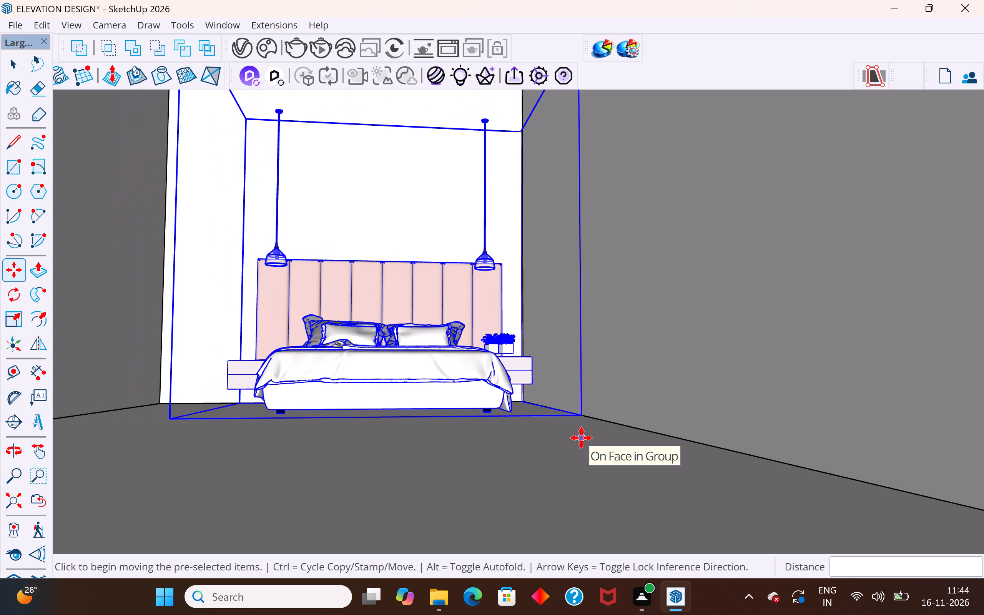
scroll(581, 438, "down", 9)
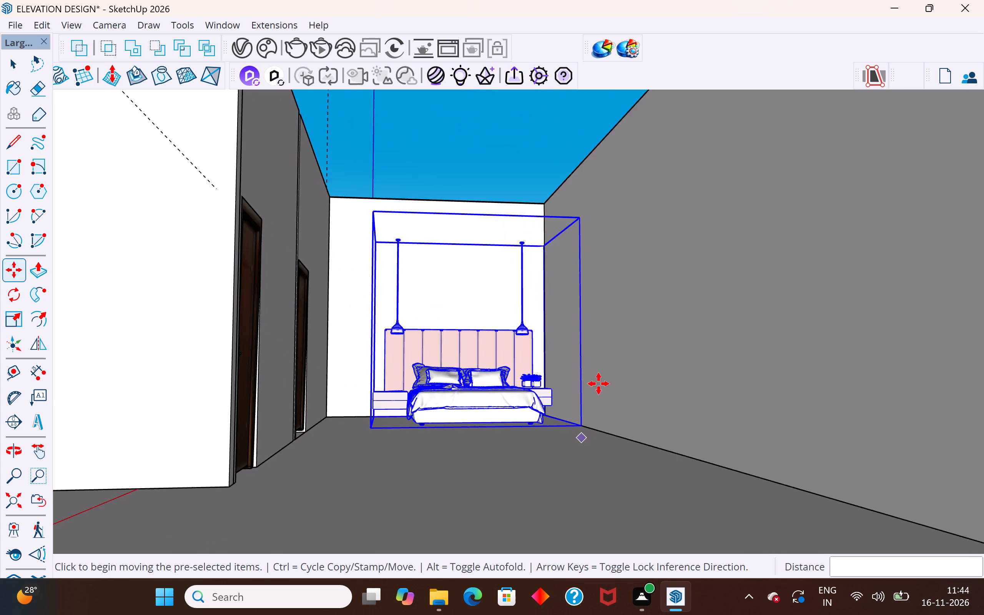
middle_click_drag(624, 303, 602, 551)
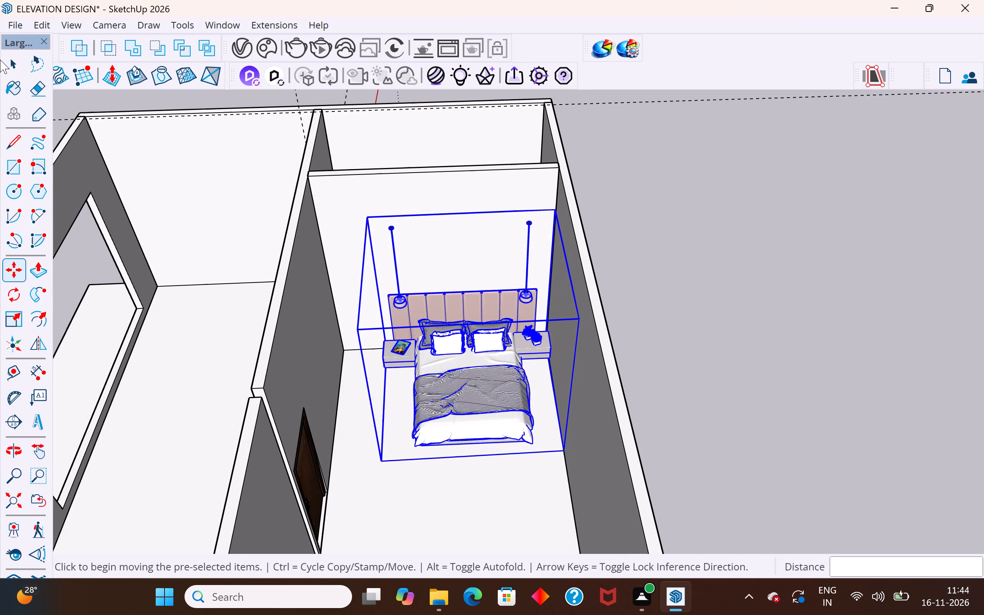
left_click(5, 61)
left_click(695, 204)
scroll(695, 204, "down", 4)
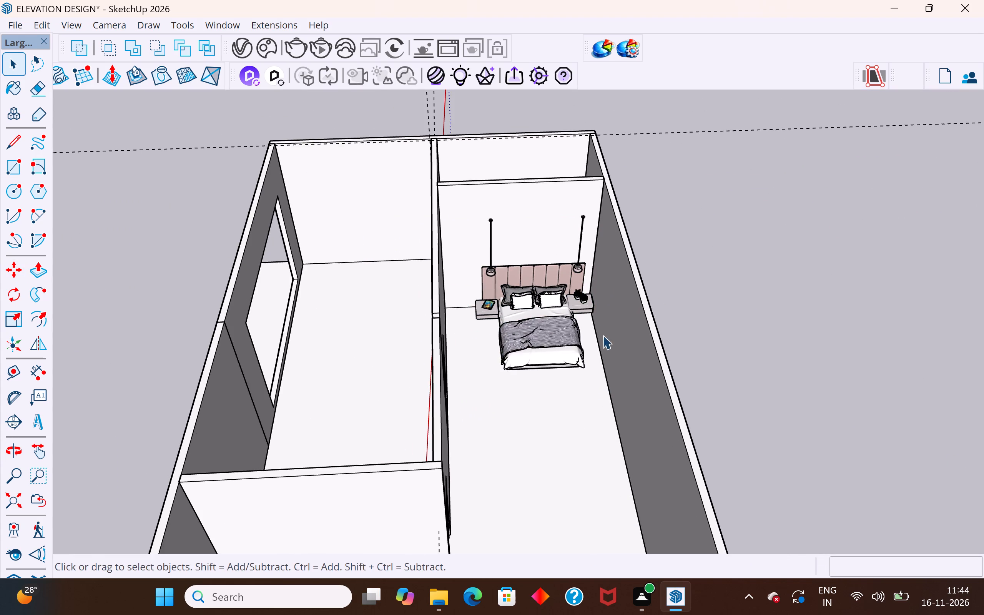
middle_click_drag(602, 337, 779, 297)
scroll(350, 454, "down", 2)
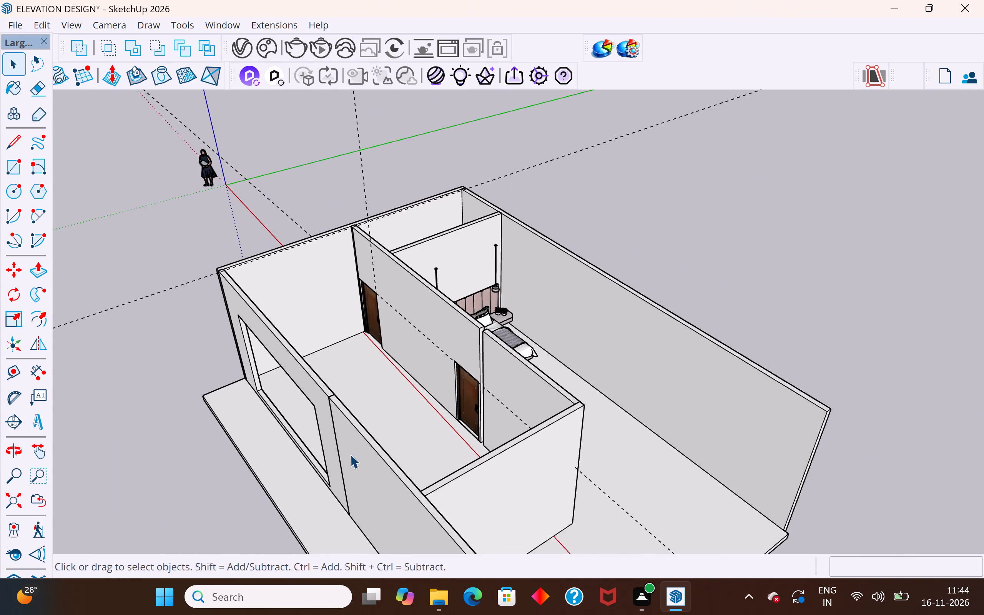
scroll(350, 454, "down", 2)
middle_click_drag(509, 382, 421, 266)
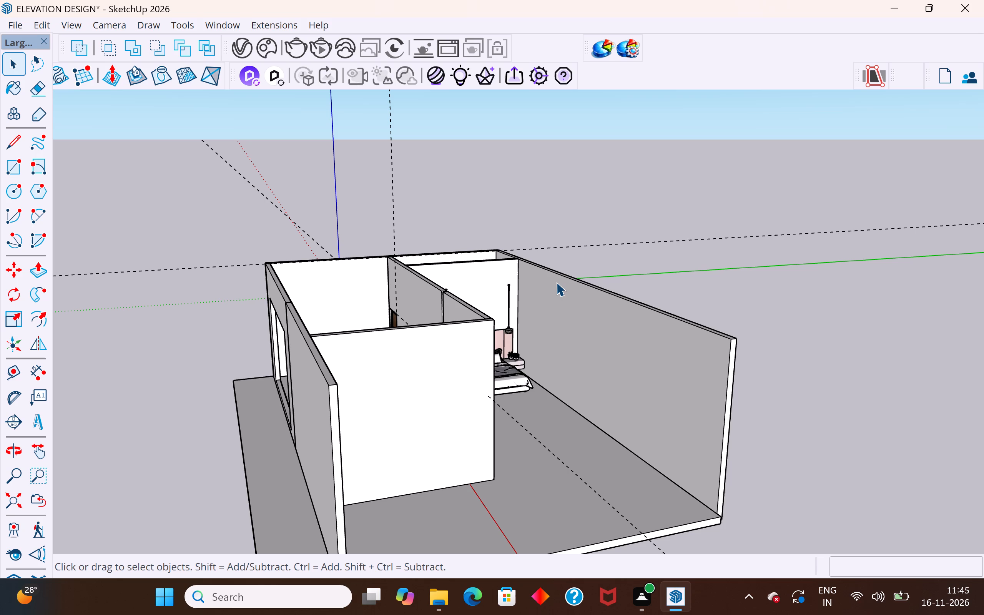
scroll(556, 282, "up", 2)
middle_click_drag(558, 284, 563, 308)
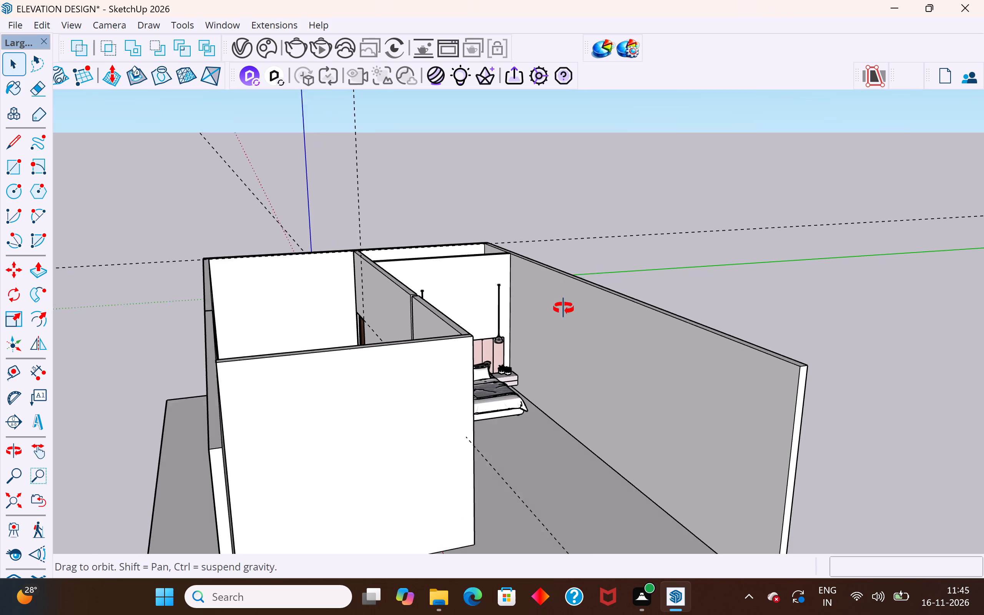
middle_click_drag(563, 308, 575, 529)
scroll(454, 347, "up", 6)
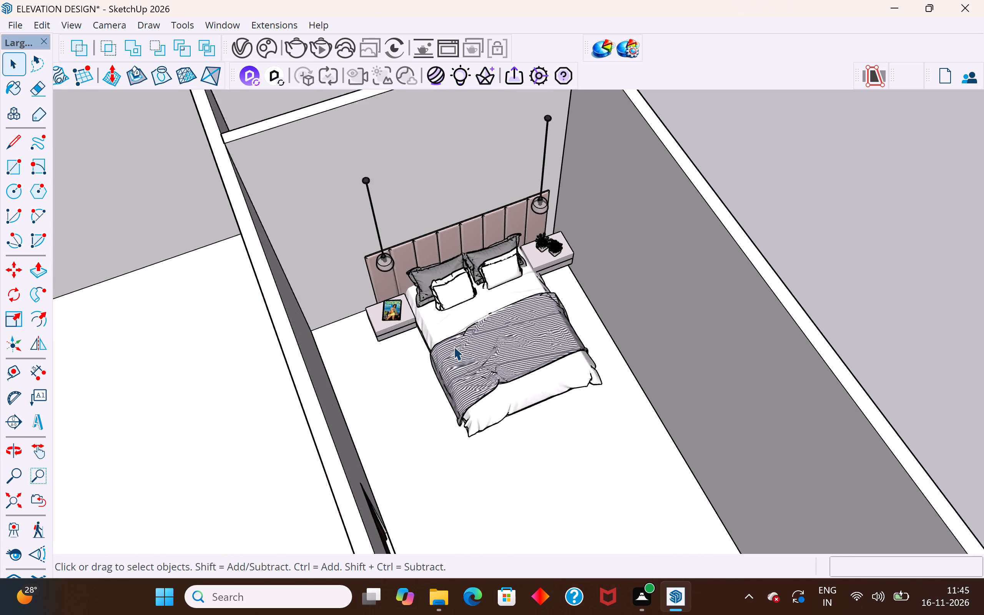
scroll(454, 346, "up", 2)
middle_click_drag(525, 370, 389, 118)
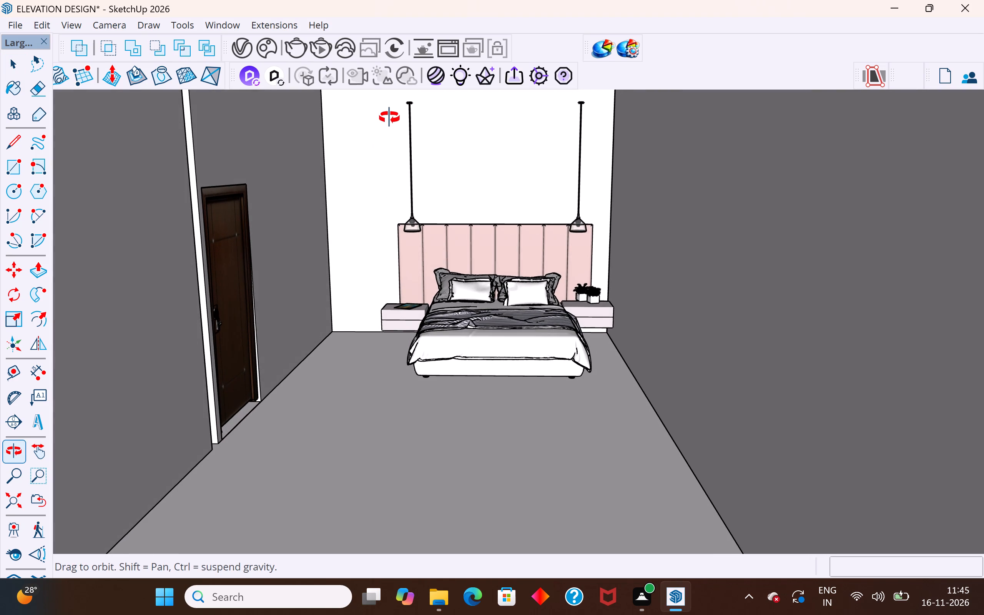
middle_click_drag(389, 118, 408, 154)
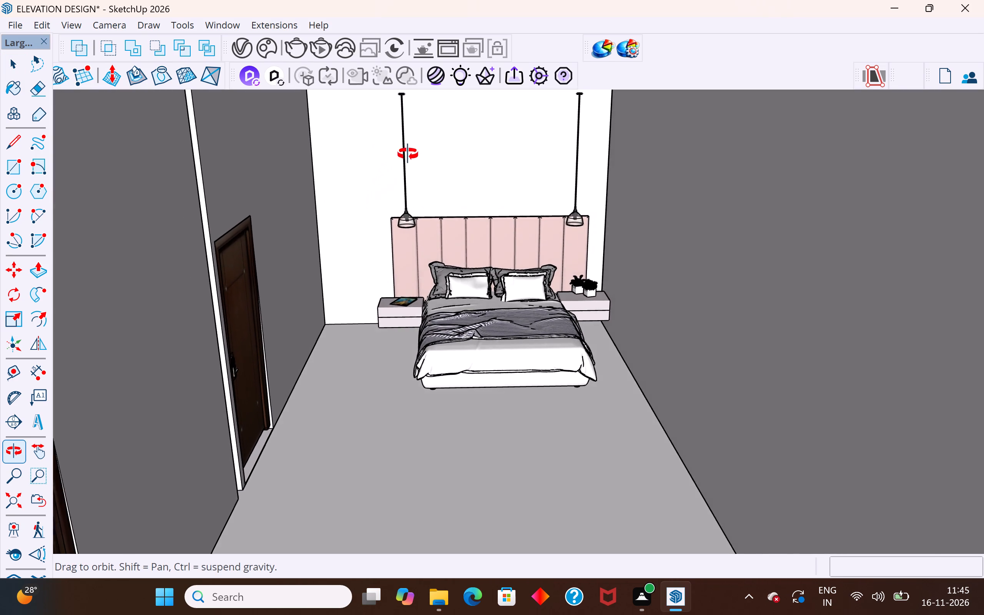
middle_click_drag(408, 154, 600, 324)
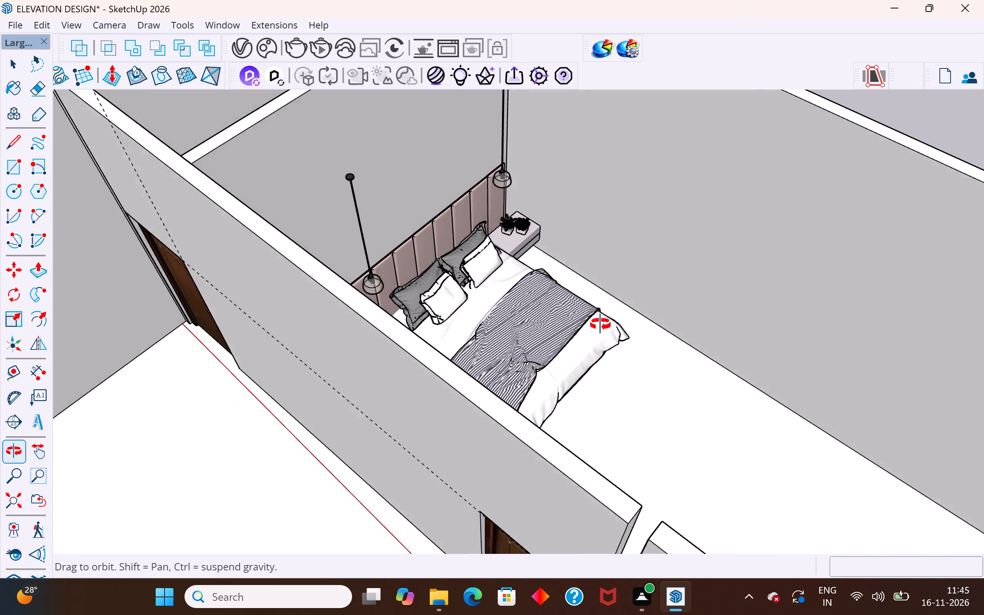
middle_click_drag(600, 324, 643, 354)
scroll(643, 354, "down", 2)
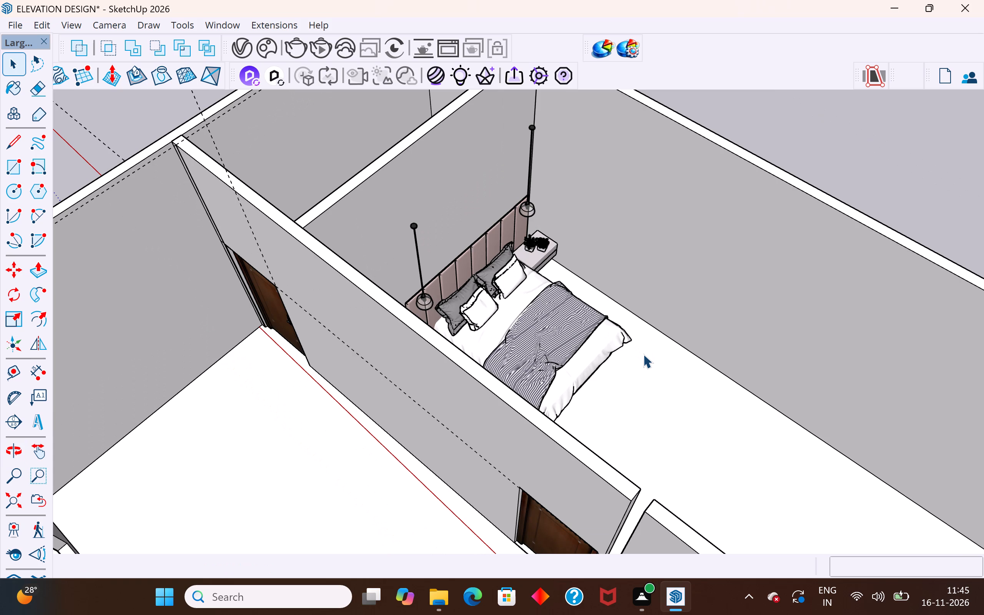
middle_click_drag(634, 356, 470, 301)
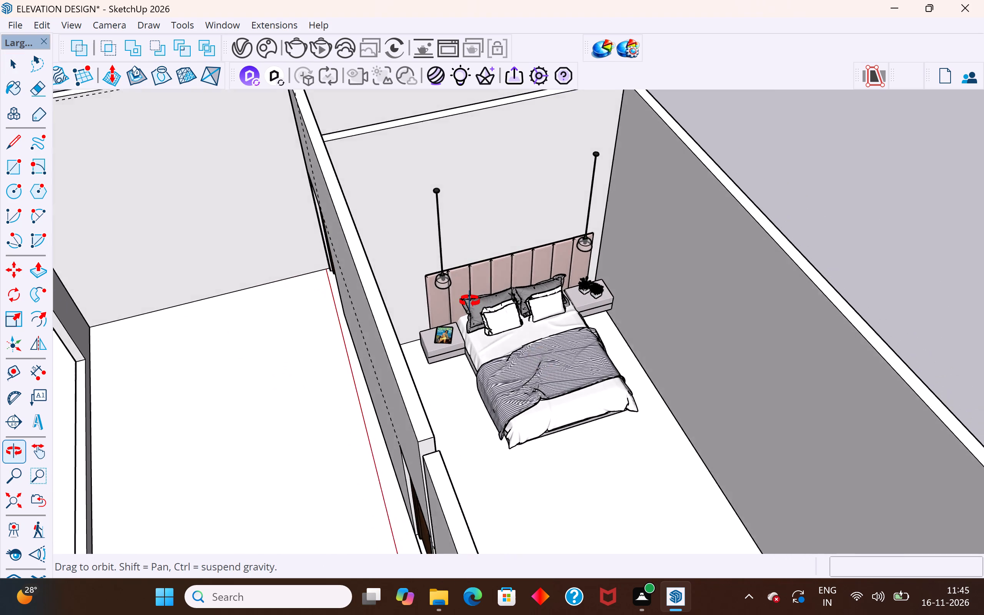
Examine the bed's placement, the interior doors and the surrounding rooms from inside the bedroom and from above.
middle_click_drag(470, 301, 467, 300)
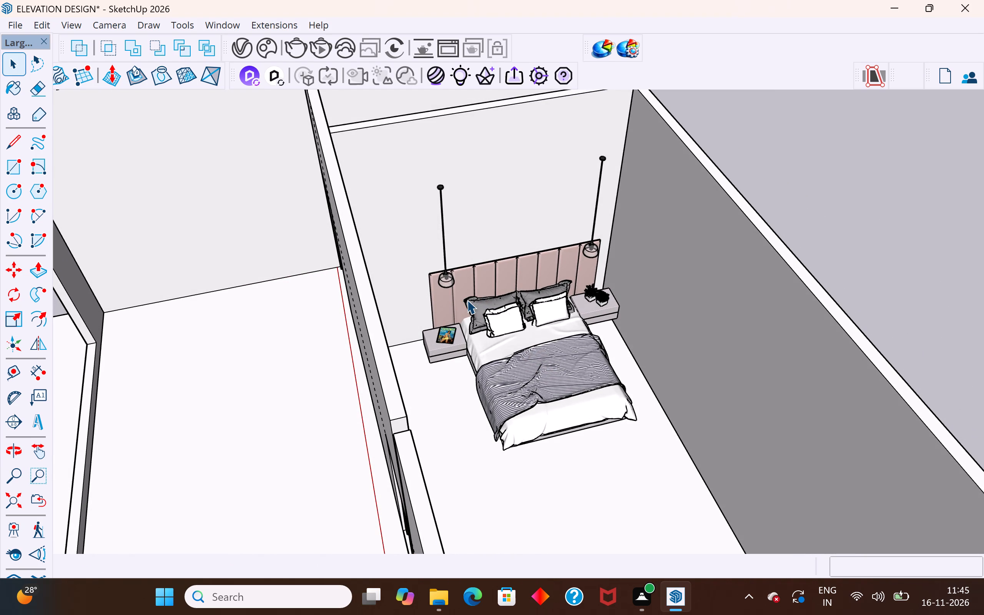
middle_click_drag(568, 367, 432, 296)
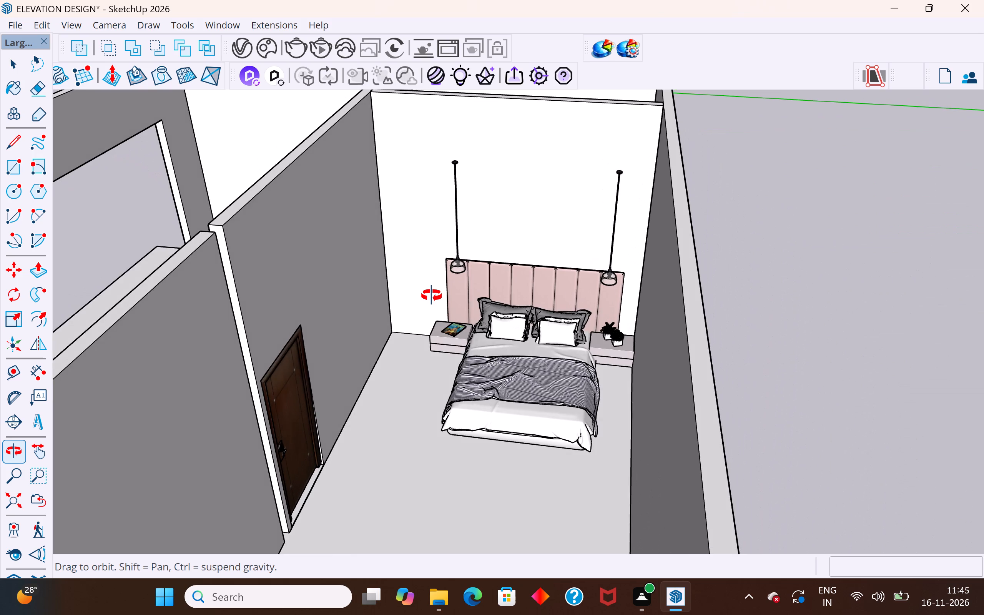
middle_click_drag(432, 296, 460, 322)
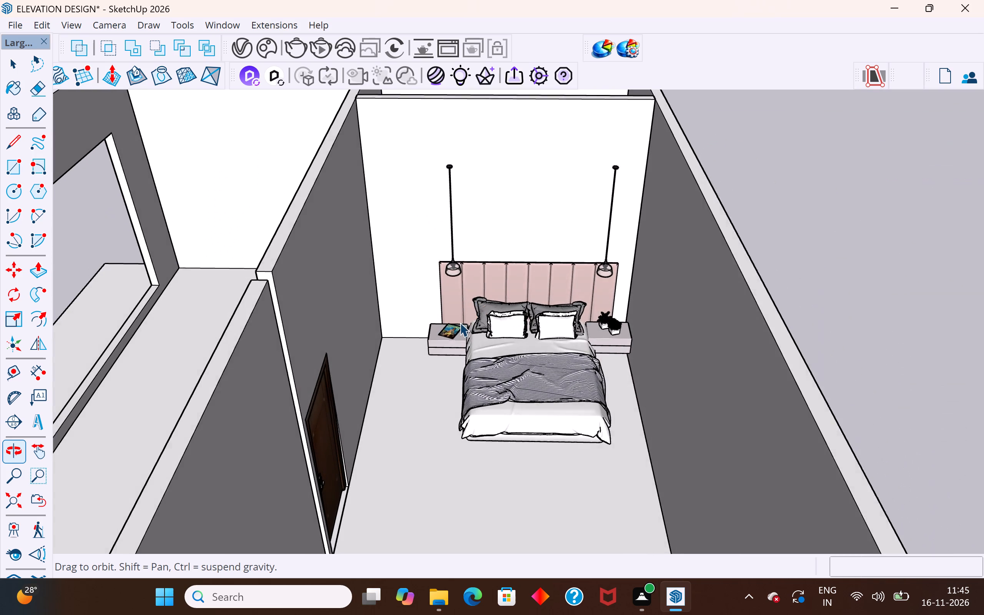
middle_click_drag(460, 322, 465, 319)
middle_click_drag(376, 416, 259, 447)
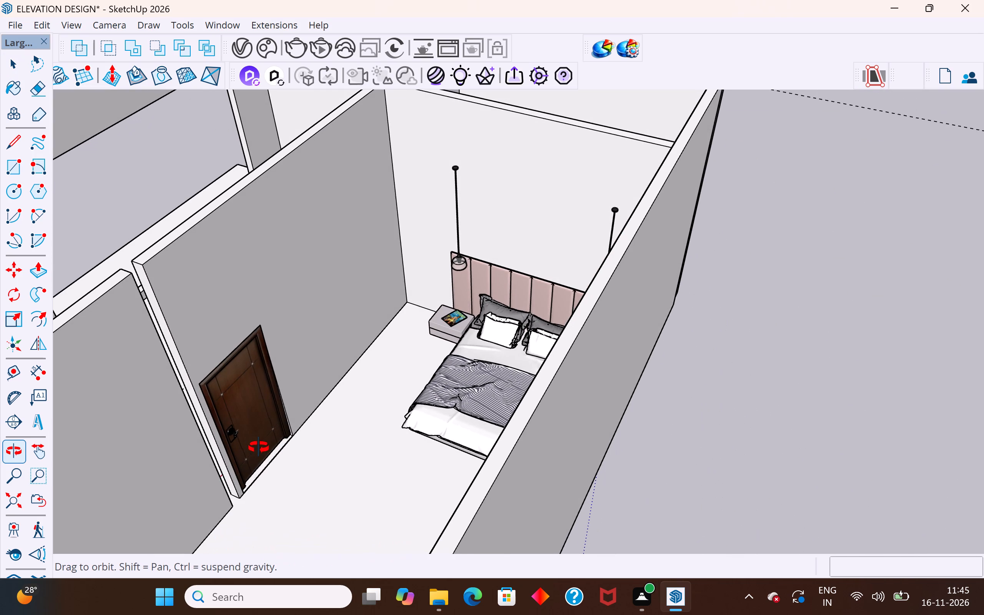
middle_click_drag(259, 447, 577, 393)
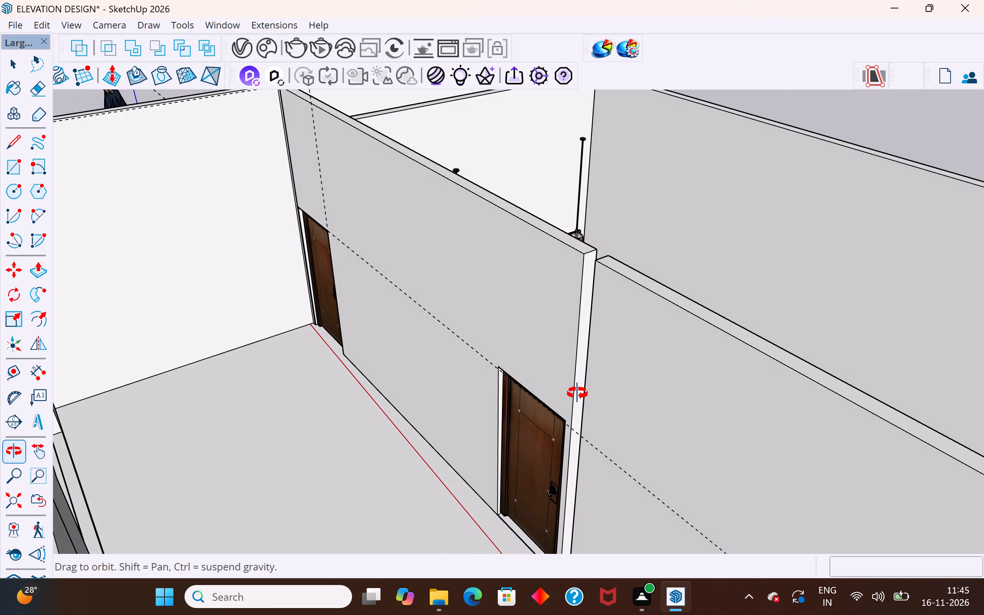
middle_click_drag(577, 393, 578, 393)
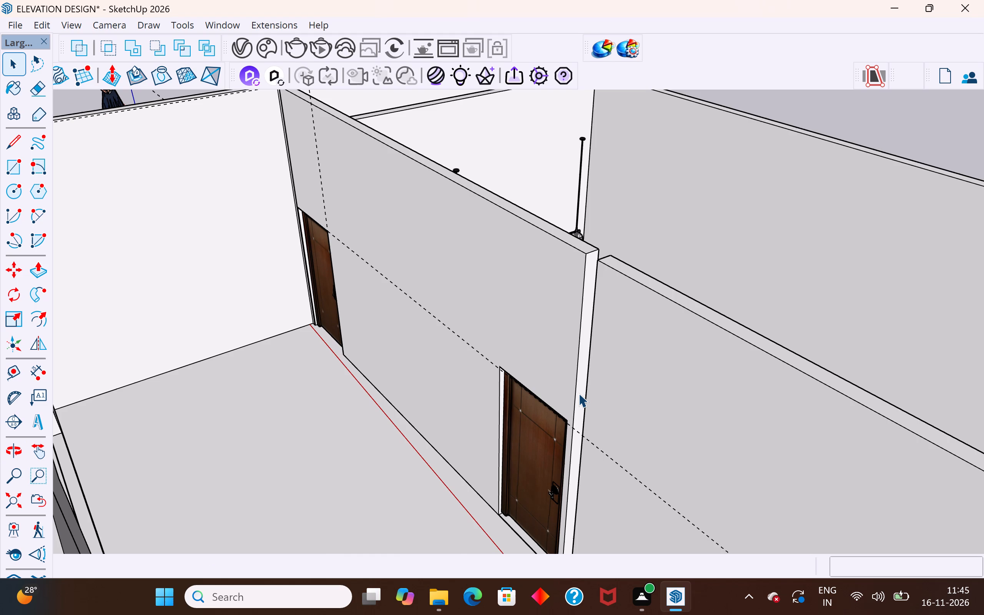
scroll(578, 393, "down", 3)
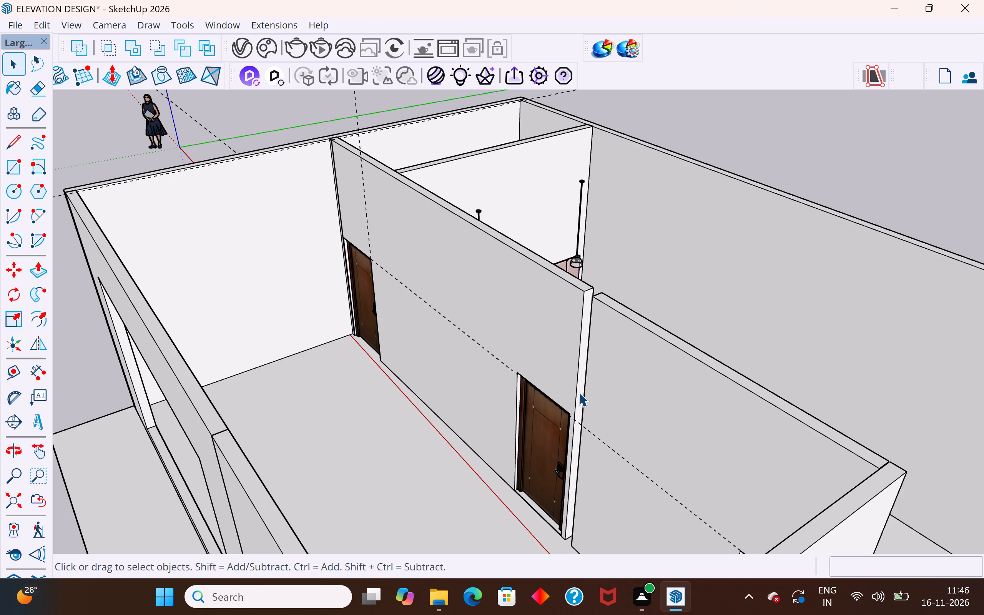
middle_click_drag(698, 392, 580, 408)
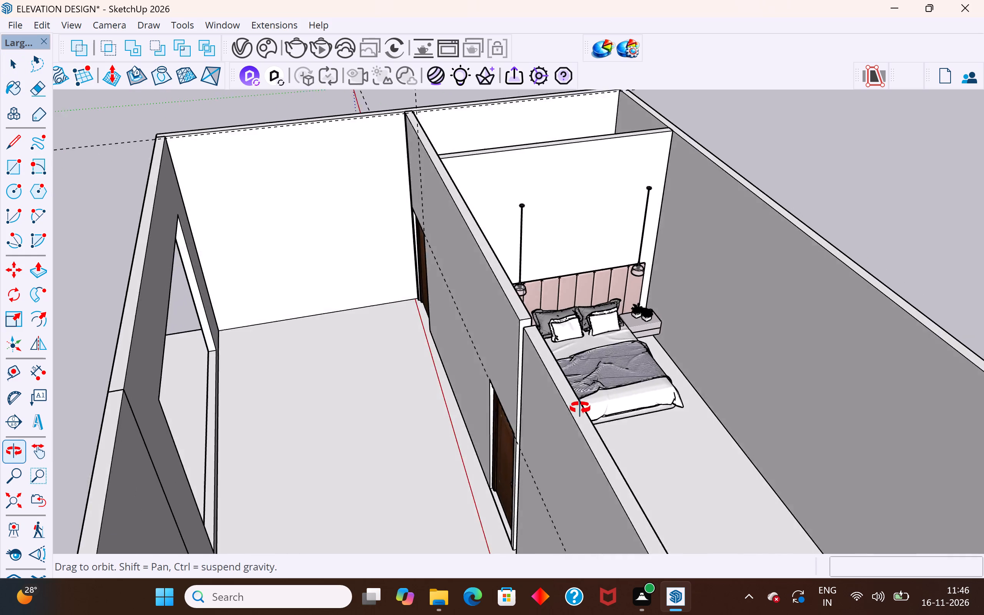
middle_click_drag(580, 408, 673, 382)
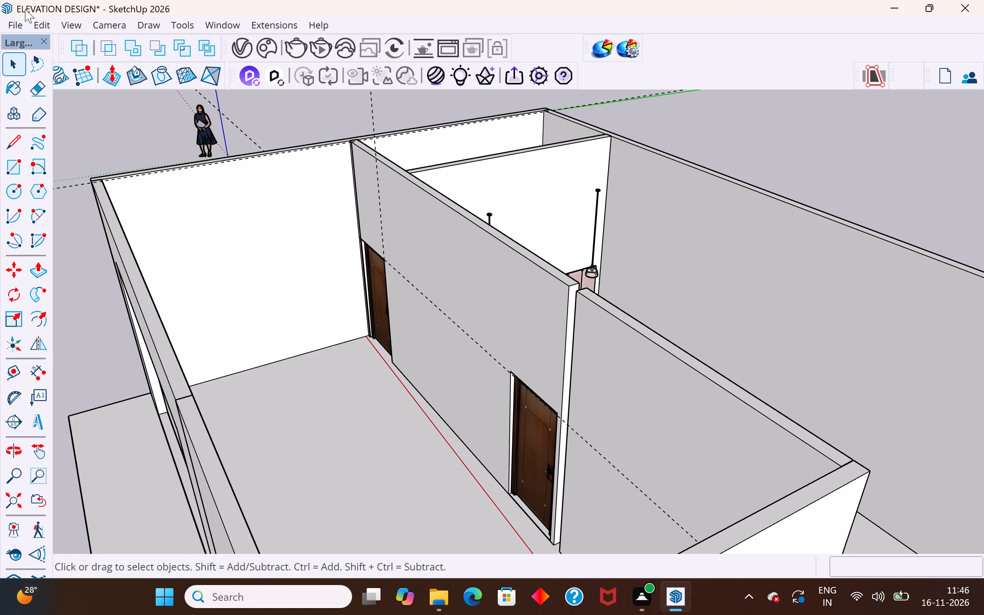
Unhide all hidden walls of the house.
left_click(42, 26)
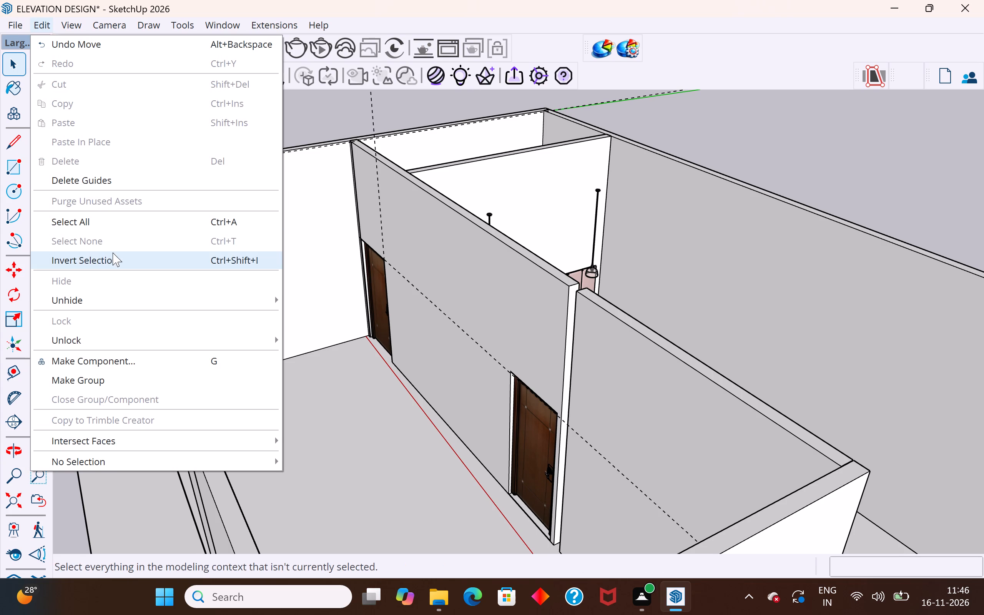
left_click(301, 338)
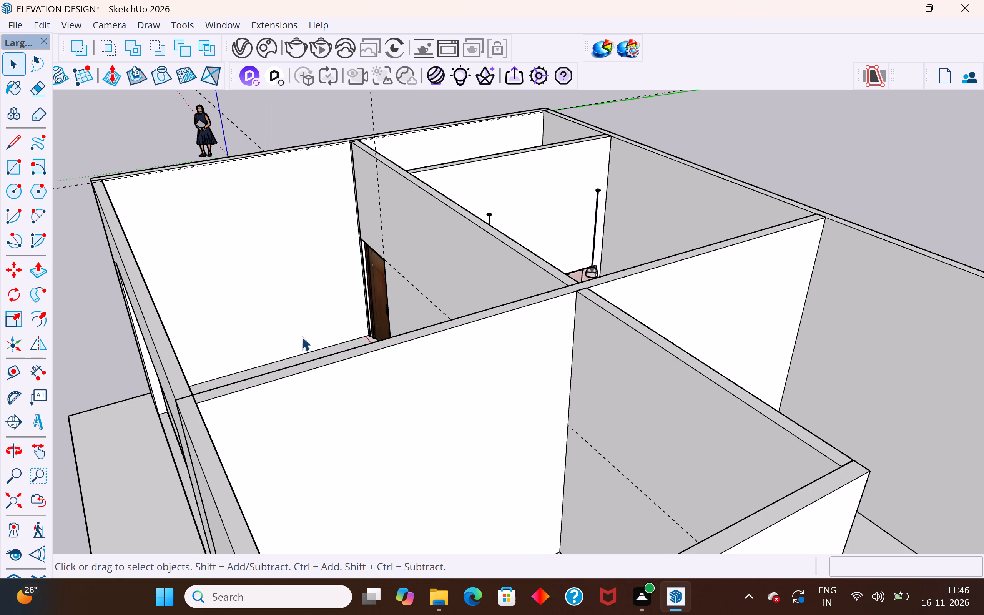
Move the bed about 3' 3" from its top back corner onto the top edge of the partition behind the headboard, and deselect it.
scroll(296, 251, "down", 4)
middle_click_drag(348, 293, 621, 335)
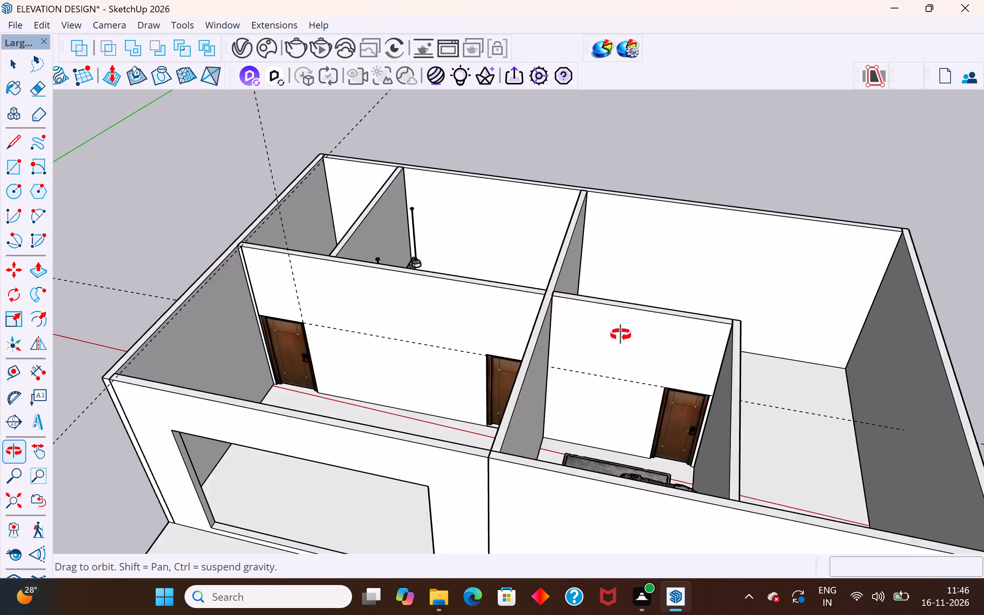
middle_click_drag(621, 335, 543, 609)
scroll(401, 317, "up", 3)
middle_click_drag(377, 276, 554, 124)
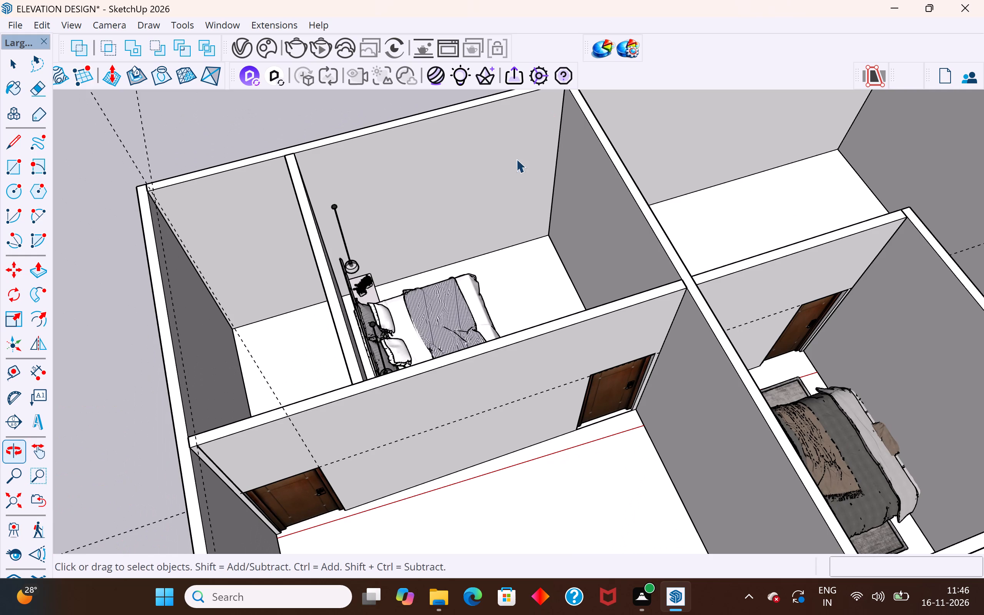
scroll(319, 270, "up", 4)
left_click(362, 294)
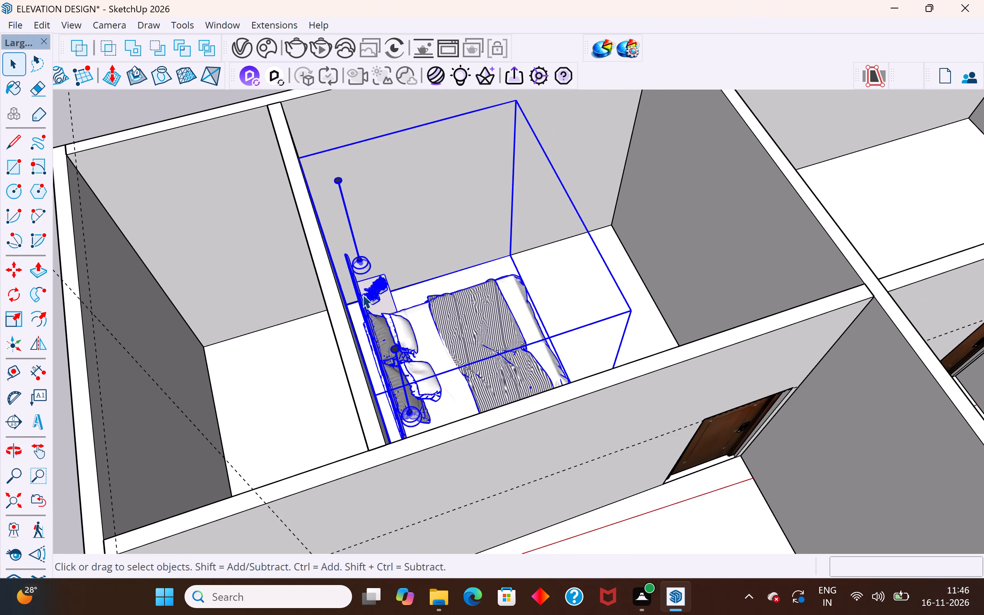
scroll(422, 289, "down", 2)
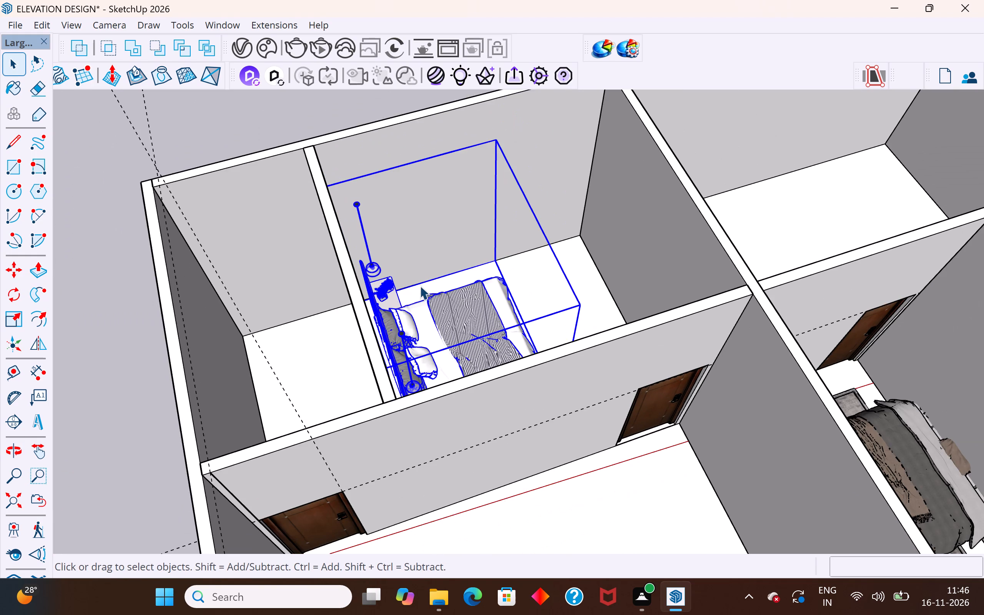
middle_click_drag(422, 289, 391, 309)
key("m")
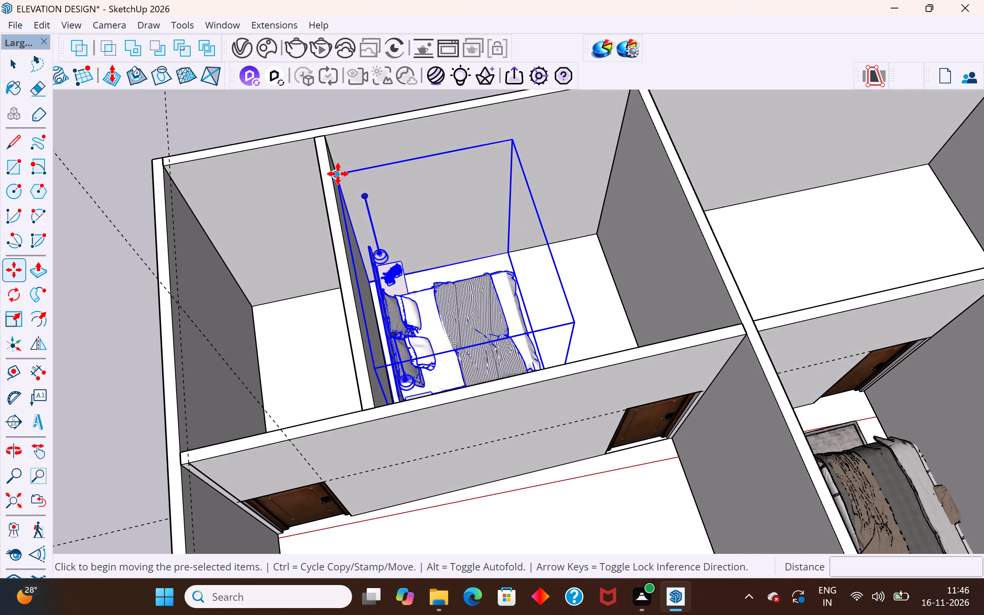
left_click(338, 174)
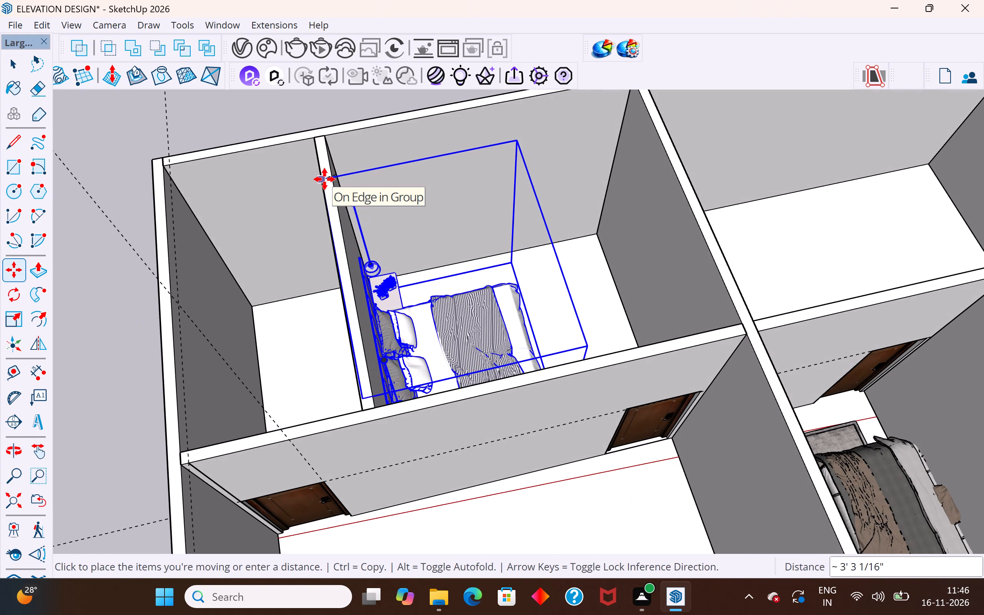
left_click(324, 179)
middle_click_drag(620, 287, 247, 204)
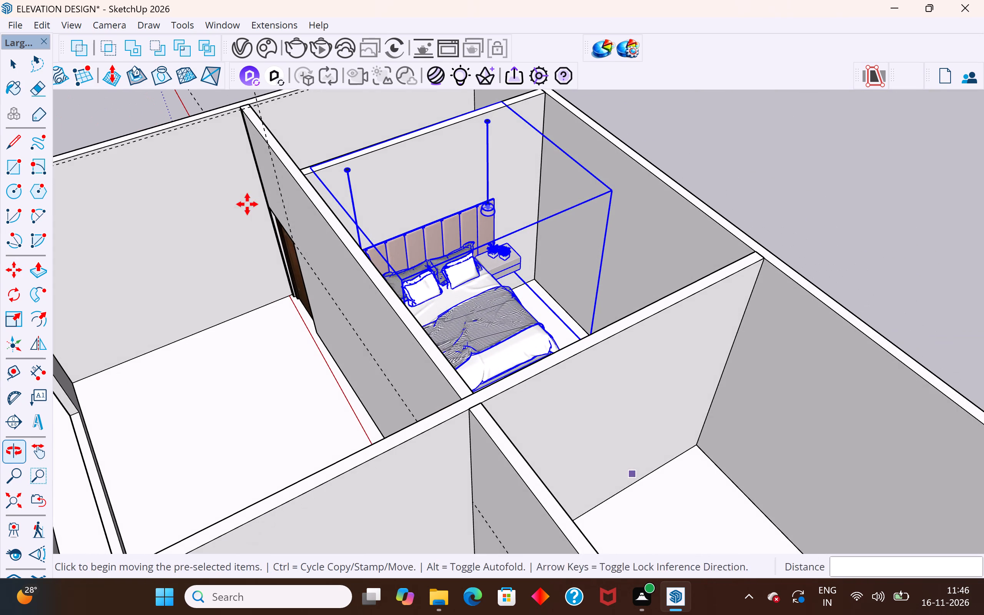
left_click(15, 57)
left_click(79, 134)
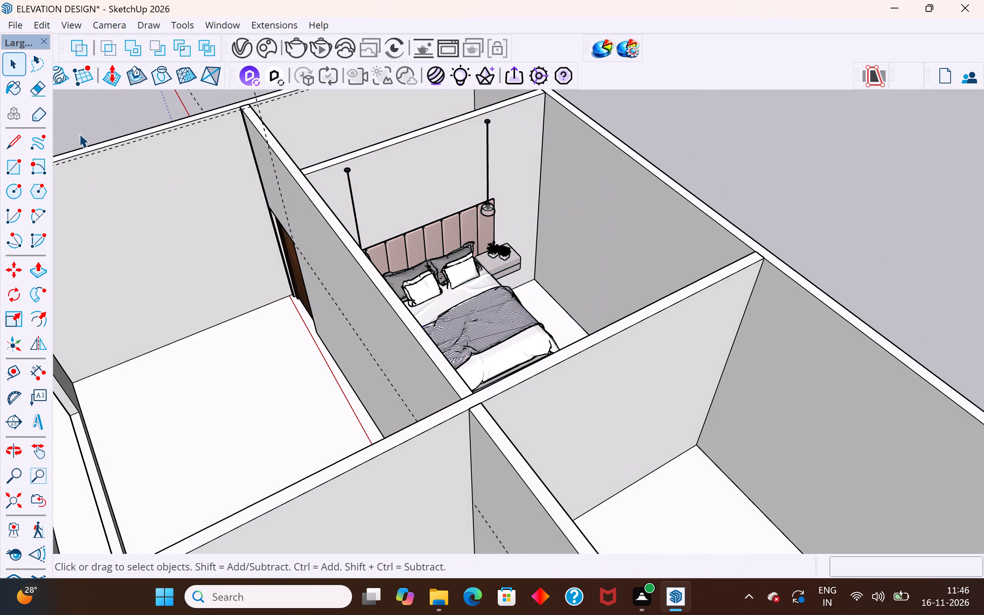
Hide the cross wall at the foot of the bed and the outer end wall to open the view into the bedroom.
left_click(568, 400)
right_click(568, 400)
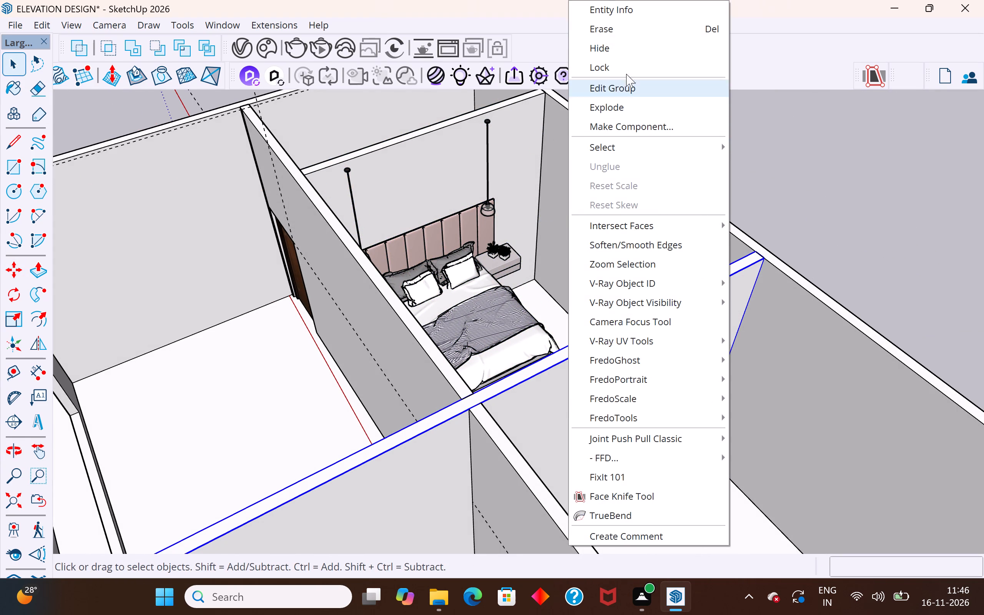
left_click(631, 54)
middle_click_drag(709, 329, 540, 180)
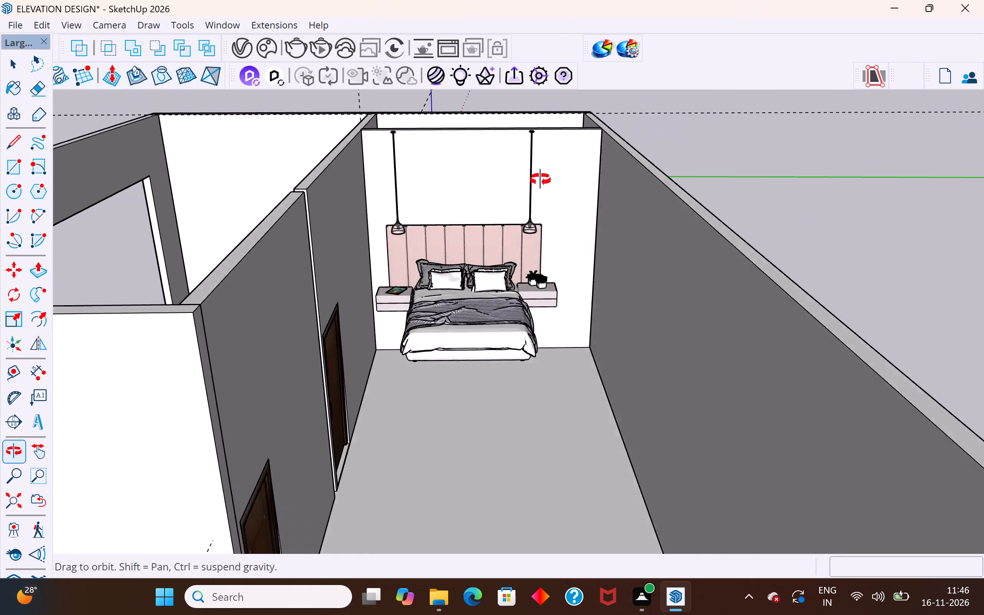
middle_click_drag(540, 180, 540, 202)
scroll(540, 202, "down", 9)
left_click(526, 300)
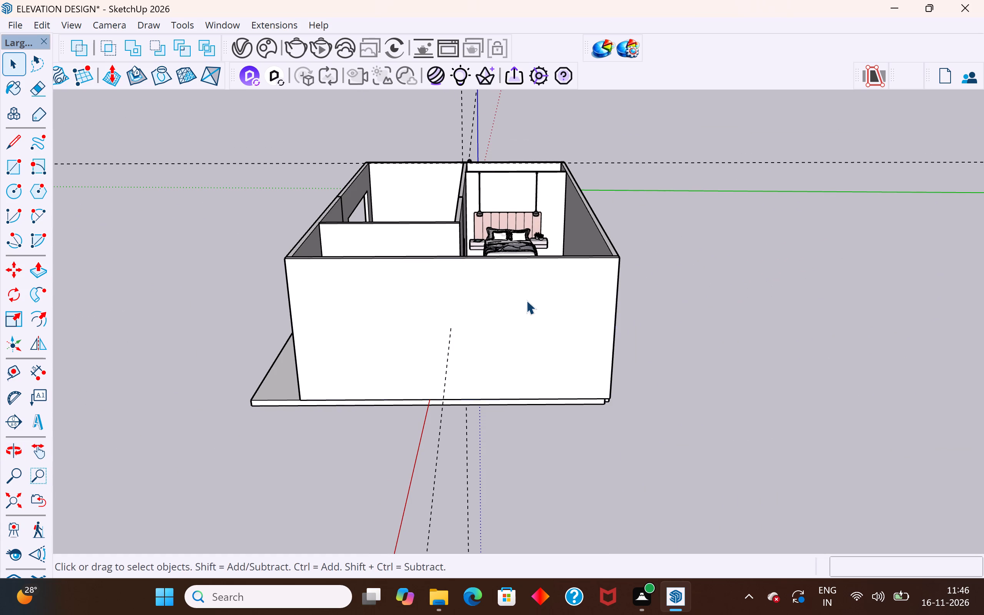
right_click(526, 300)
left_click(578, 50)
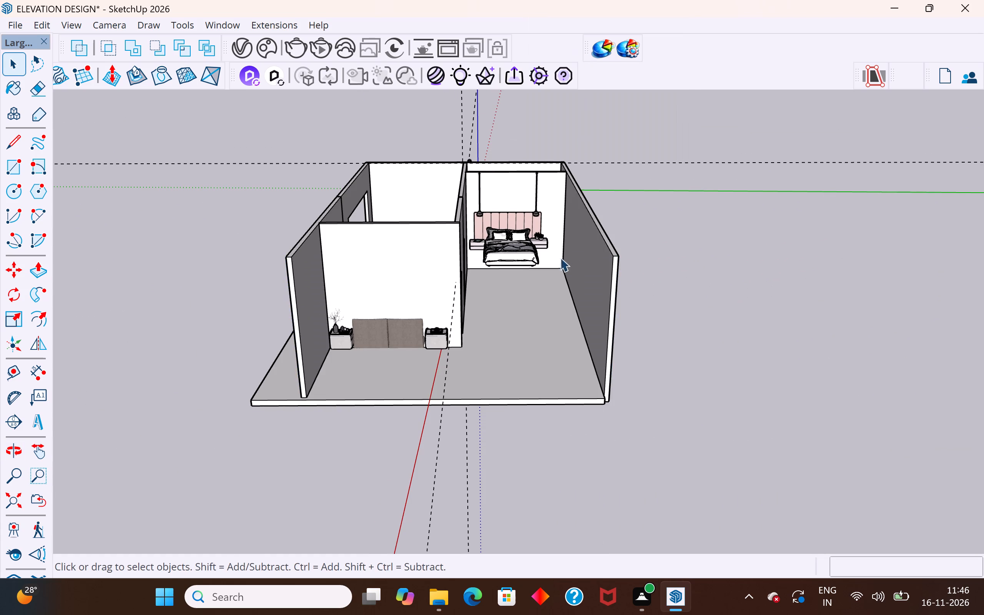
Move the bed about 4' 9" so its front bottom corner sits on the base edge of the side wall.
middle_click_drag(548, 260, 554, 198)
scroll(520, 256, "up", 7)
left_click(522, 264)
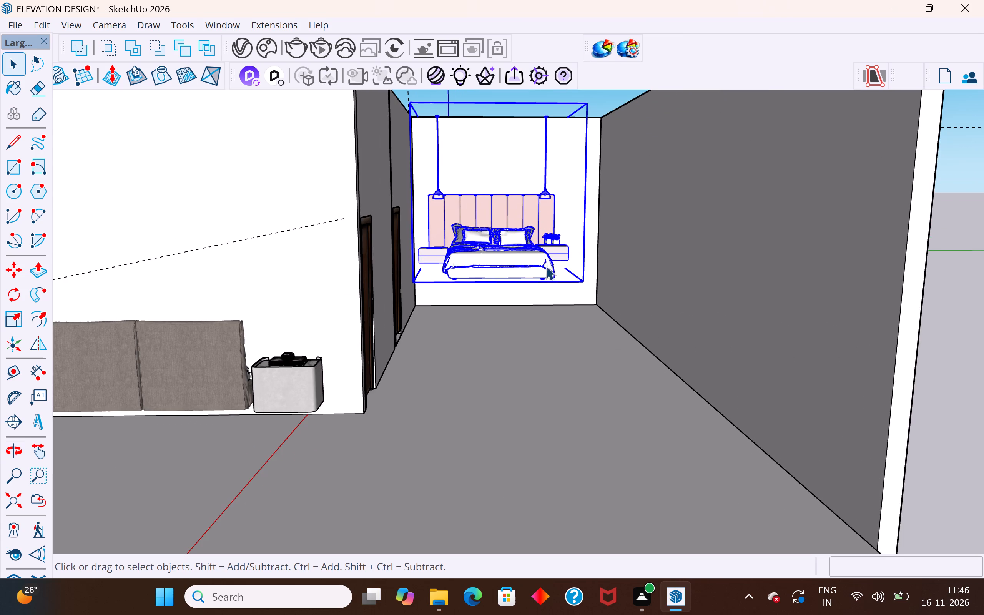
key("m")
left_click(588, 281)
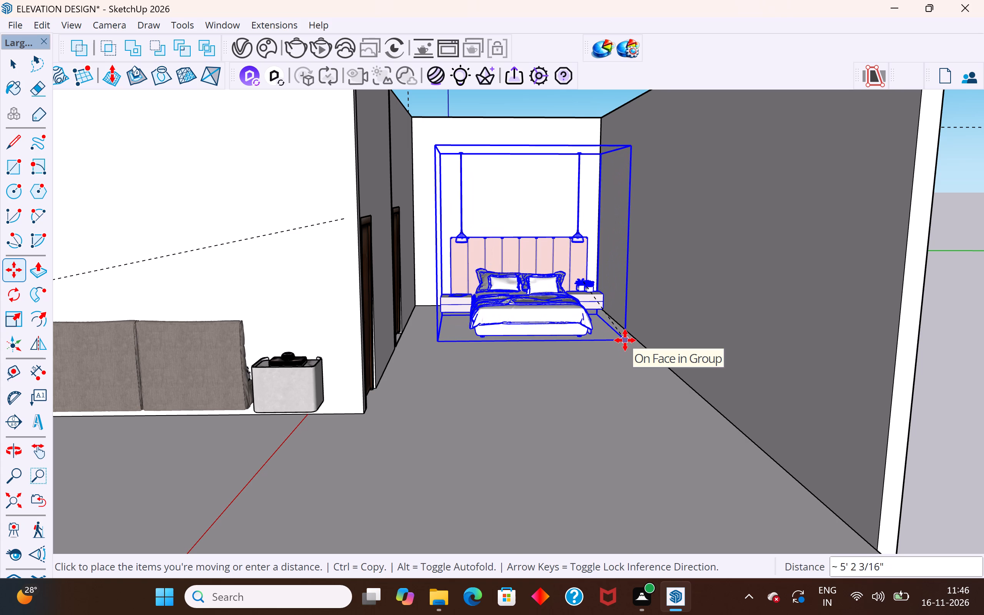
left_click(632, 339)
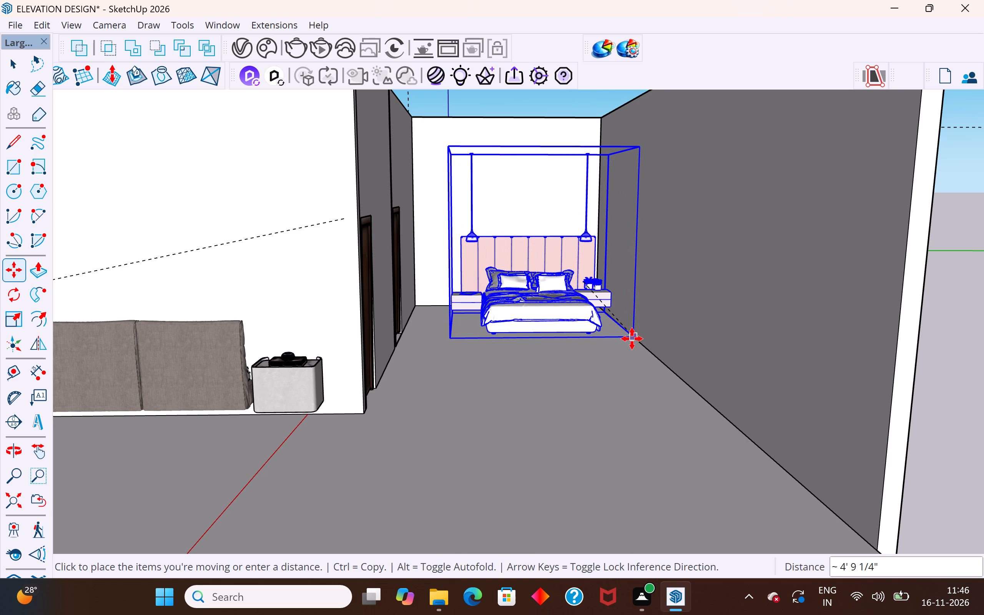
Move the bed about 3' 2" from its back bottom corner, beside the nightstand, to the base of the headboard wall.
middle_click_drag(581, 372, 626, 593)
middle_click_drag(525, 336, 694, 361)
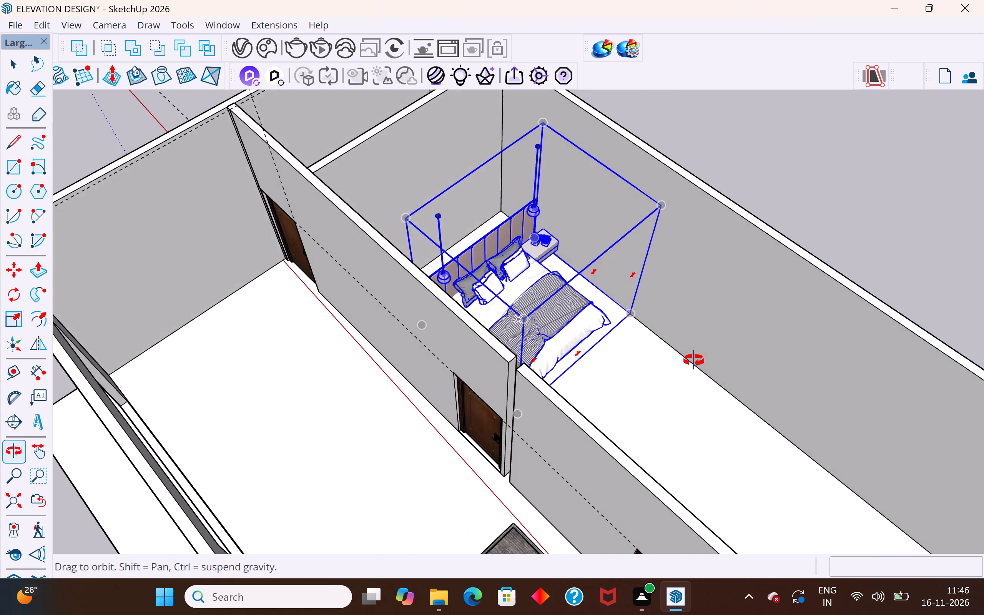
middle_click_drag(694, 361, 483, 205)
scroll(444, 324, "up", 7)
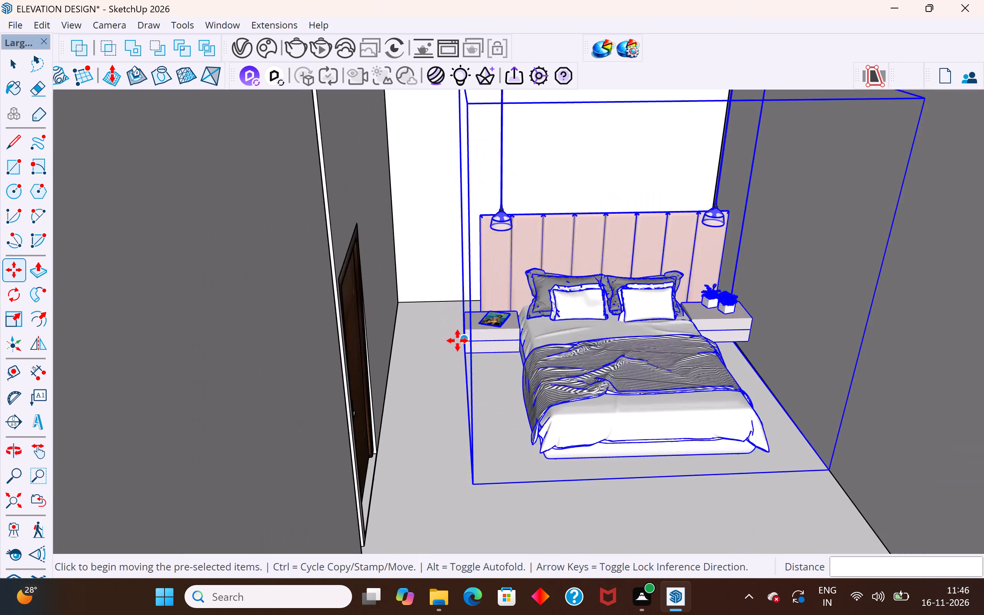
scroll(457, 341, "up", 3)
middle_click_drag(457, 346, 480, 337)
scroll(480, 337, "up", 4)
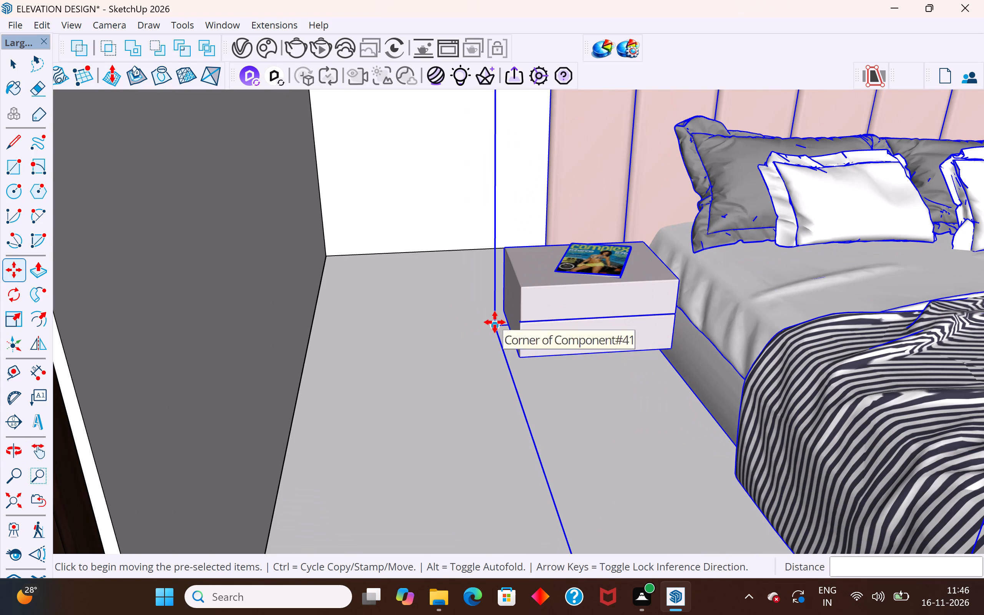
left_click(495, 322)
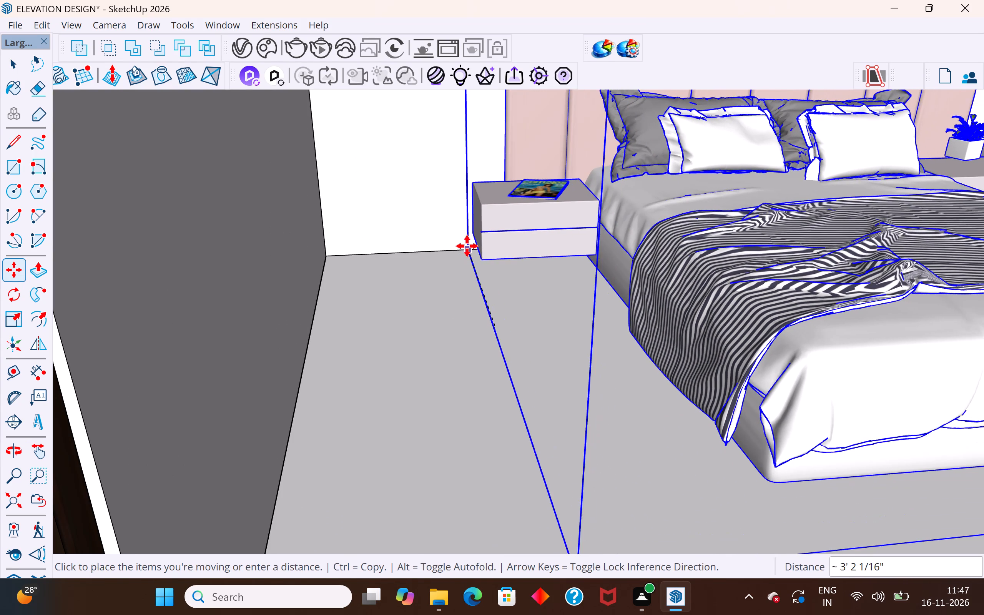
left_click(475, 246)
Deselect the bed and examine its fit against the headboard wall, the side wall and the floor from inside the room.
scroll(479, 344, "down", 4)
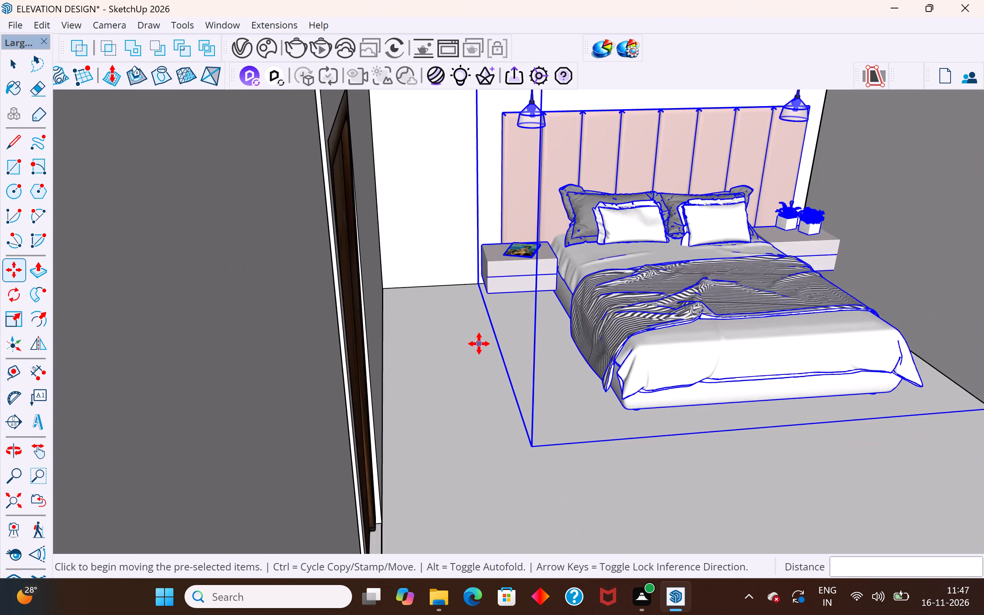
scroll(479, 344, "down", 16)
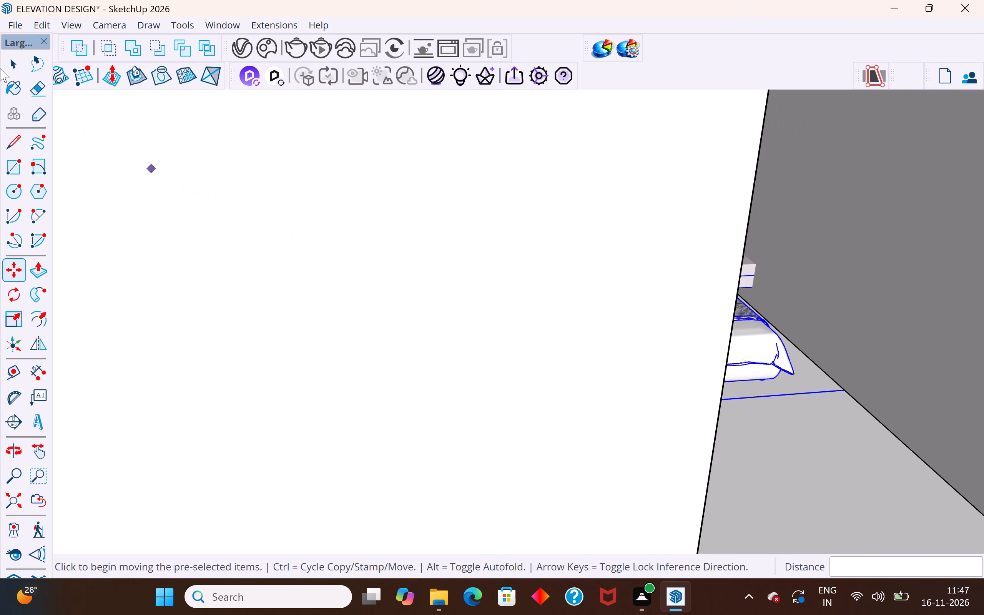
left_click(16, 65)
scroll(520, 379, "down", 11)
middle_click_drag(708, 402, 706, 406)
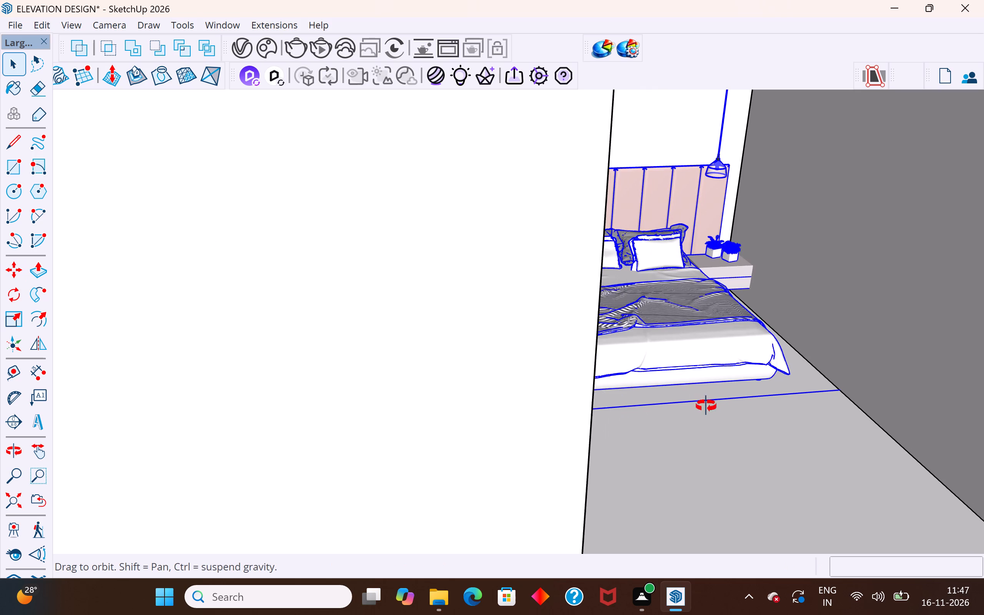
middle_click_drag(706, 406, 575, 345)
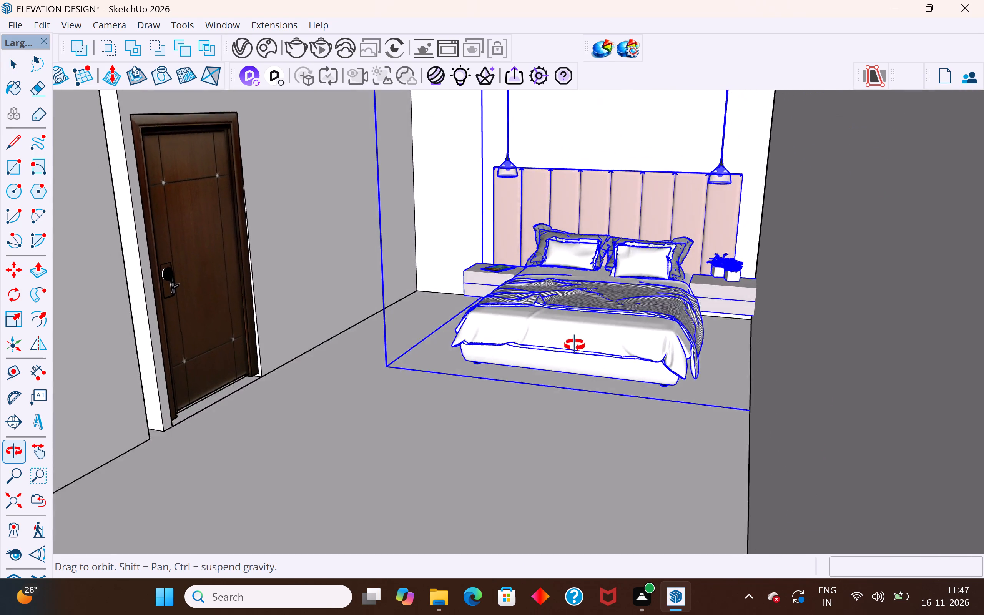
middle_click_drag(575, 345, 581, 326)
left_click(755, 360)
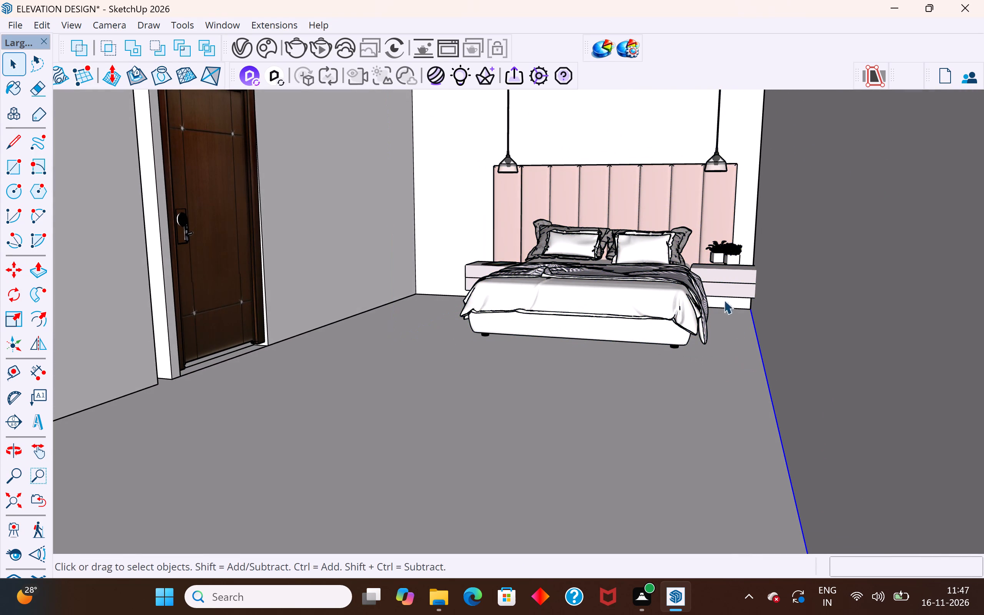
Move the bed slightly from its front bottom corner onto the base edge of the side wall.
left_click(723, 287)
key("m")
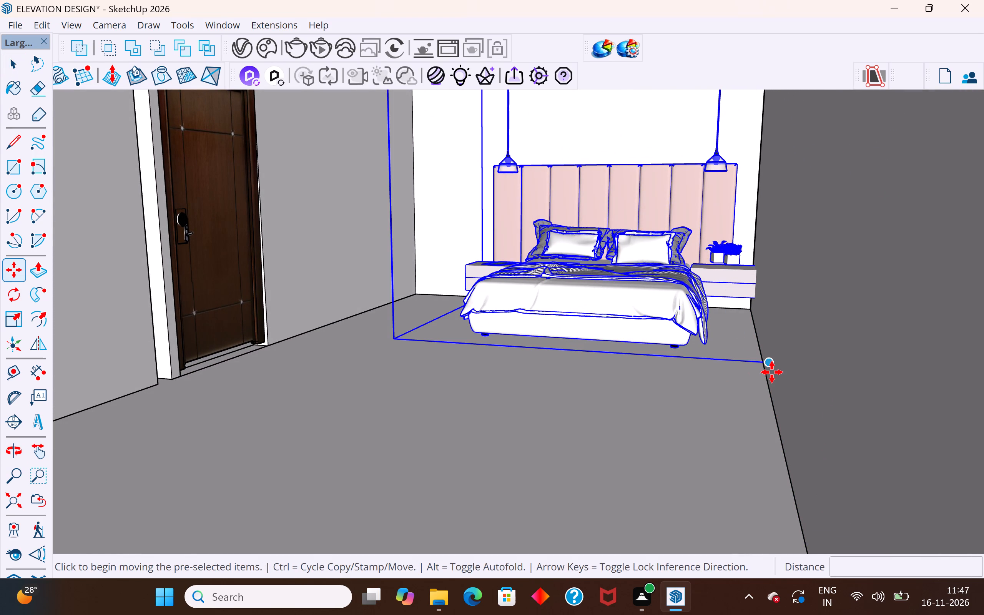
left_click(773, 361)
left_click(770, 361)
scroll(766, 375, "down", 3)
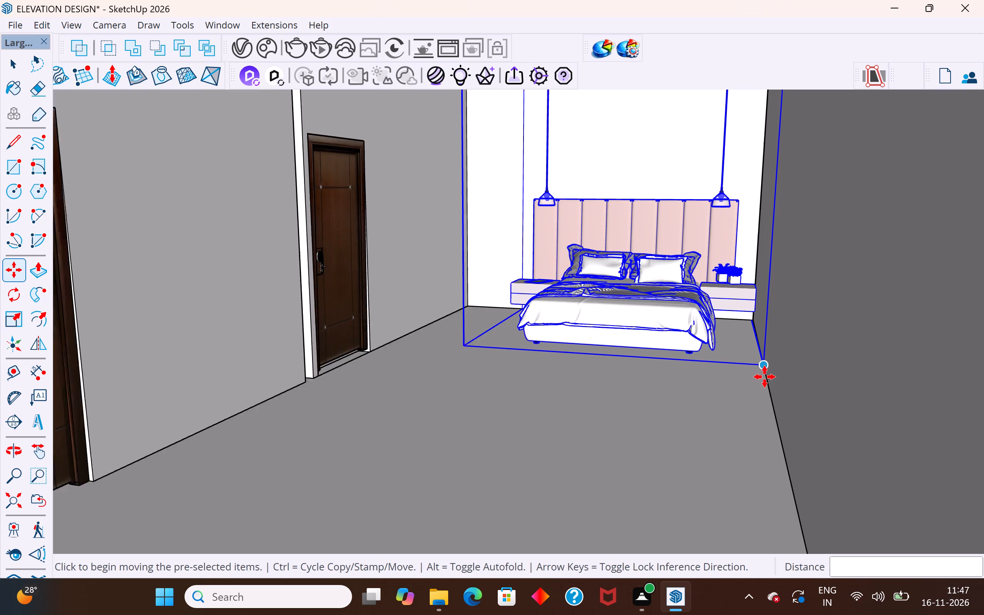
scroll(765, 377, "down", 1)
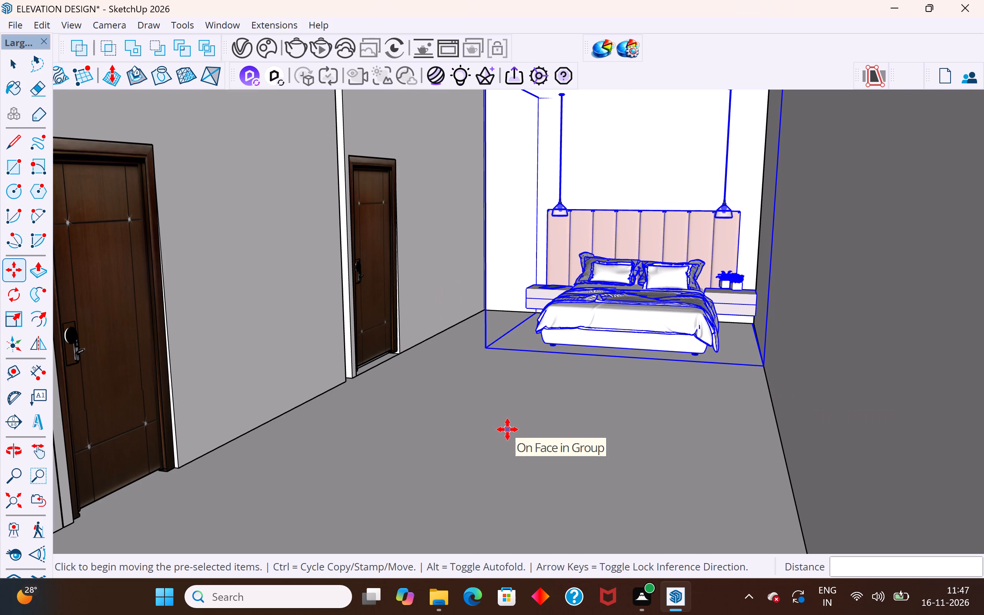
left_click(15, 66)
Examine the bed's placement against the bedroom walls from above and at floor level, and deselect it.
scroll(416, 393, "down", 5)
middle_click_drag(475, 355, 577, 467)
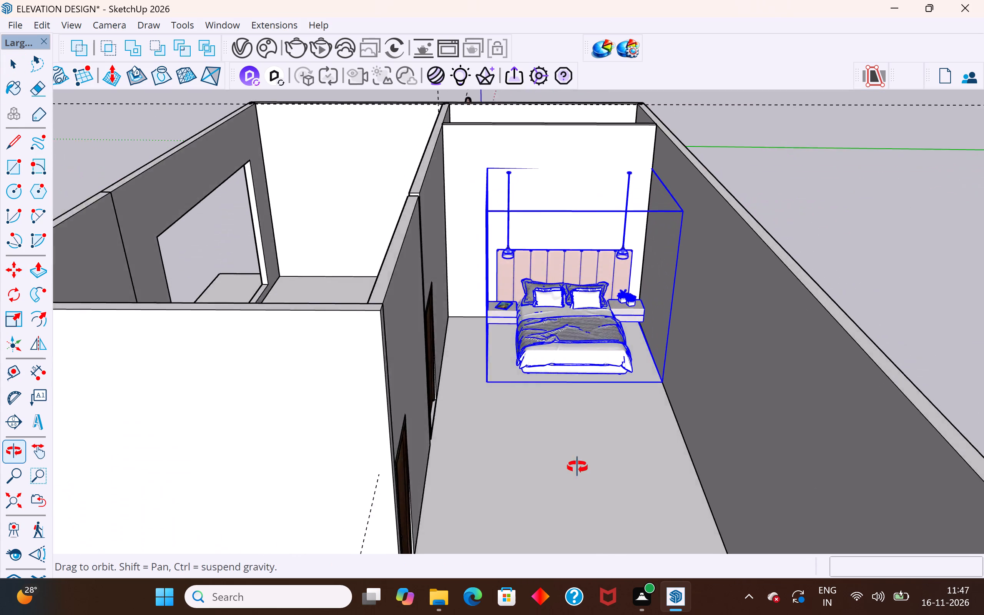
middle_click_drag(577, 467, 628, 517)
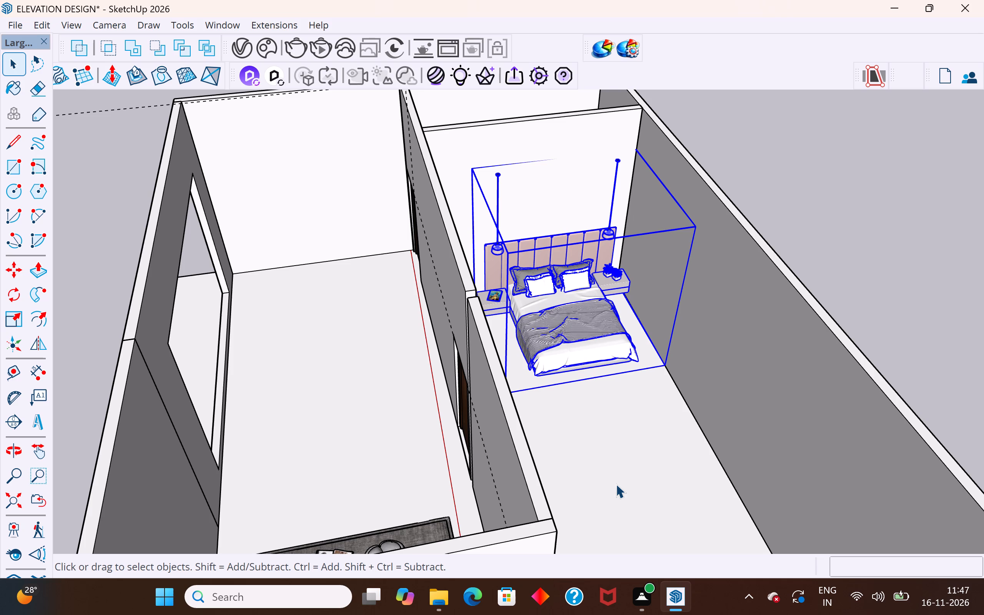
scroll(667, 456, "up", 3)
middle_click_drag(669, 431, 587, 215)
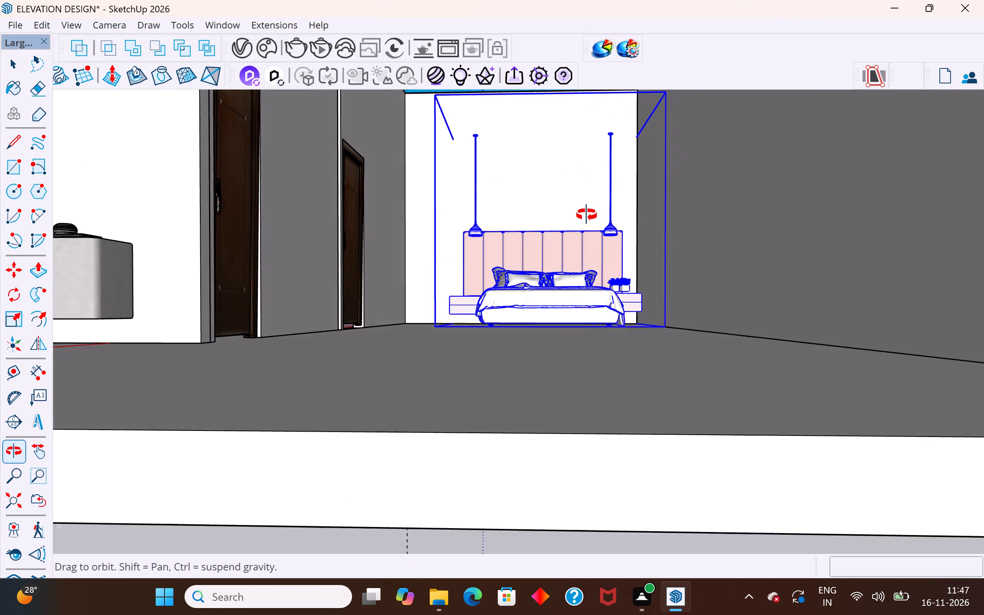
middle_click_drag(587, 215, 903, 408)
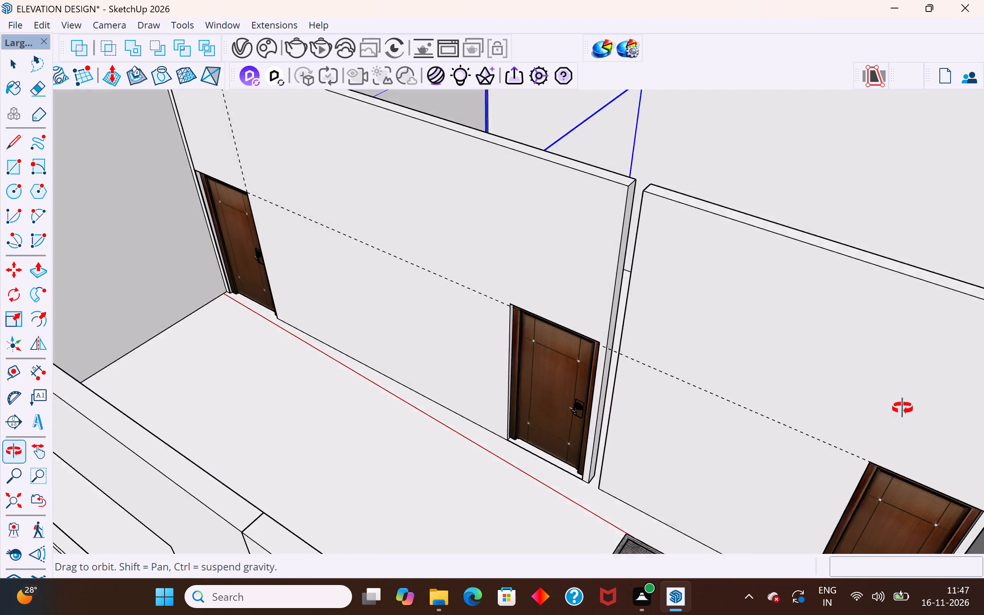
middle_click_drag(903, 408, 727, 482)
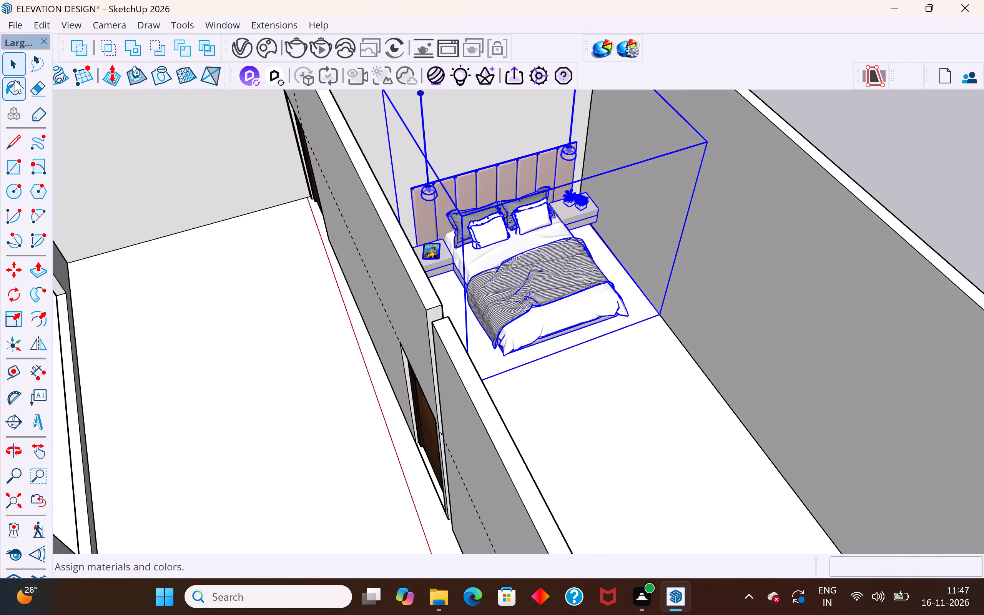
left_click(899, 193)
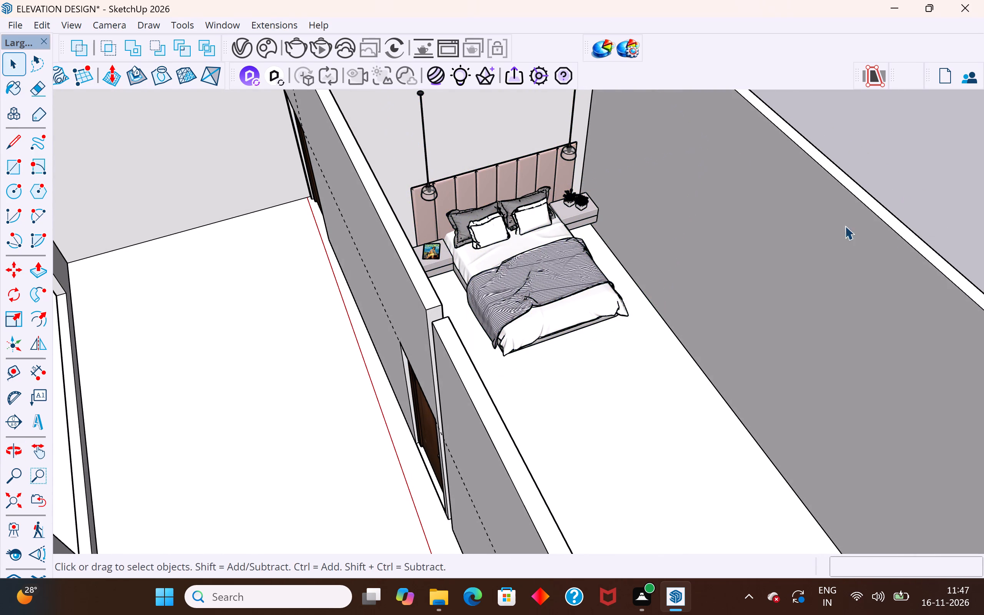
Unhide all hidden walls, including the cross wall at the foot of the bed and the outer end wall.
scroll(510, 336, "down", 4)
middle_click_drag(509, 344, 592, 328)
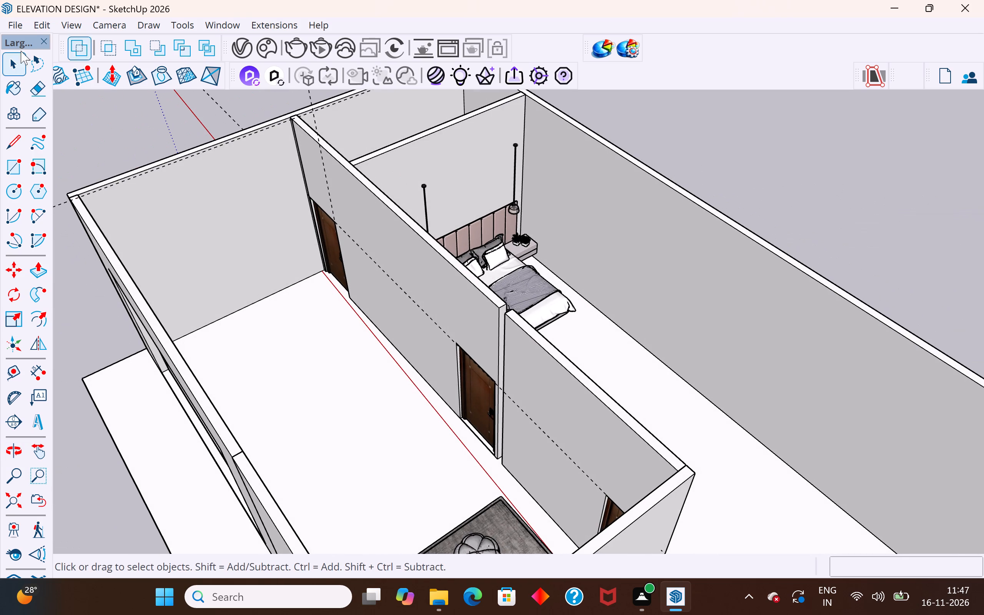
left_click(50, 26)
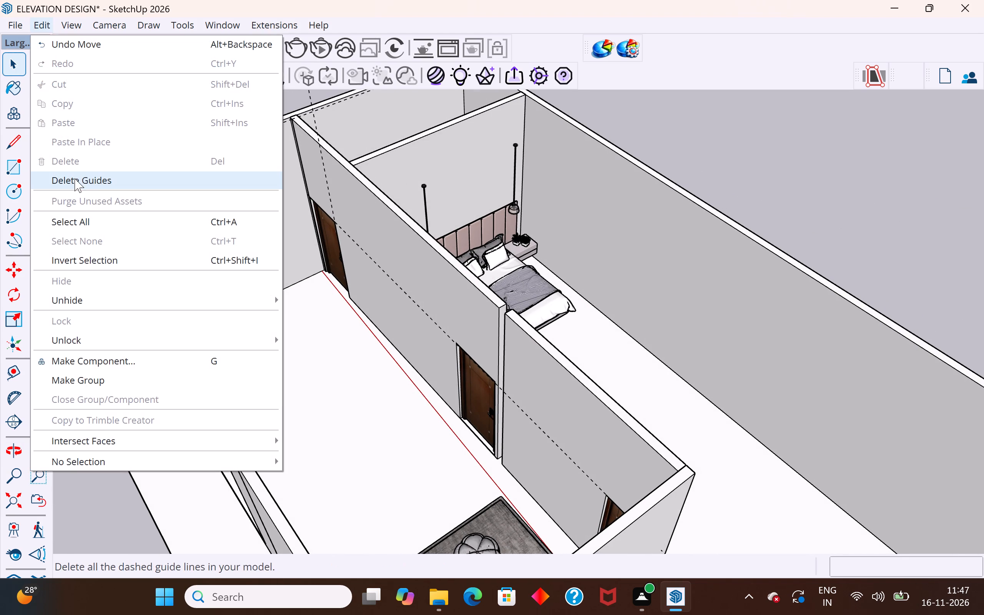
left_click(340, 344)
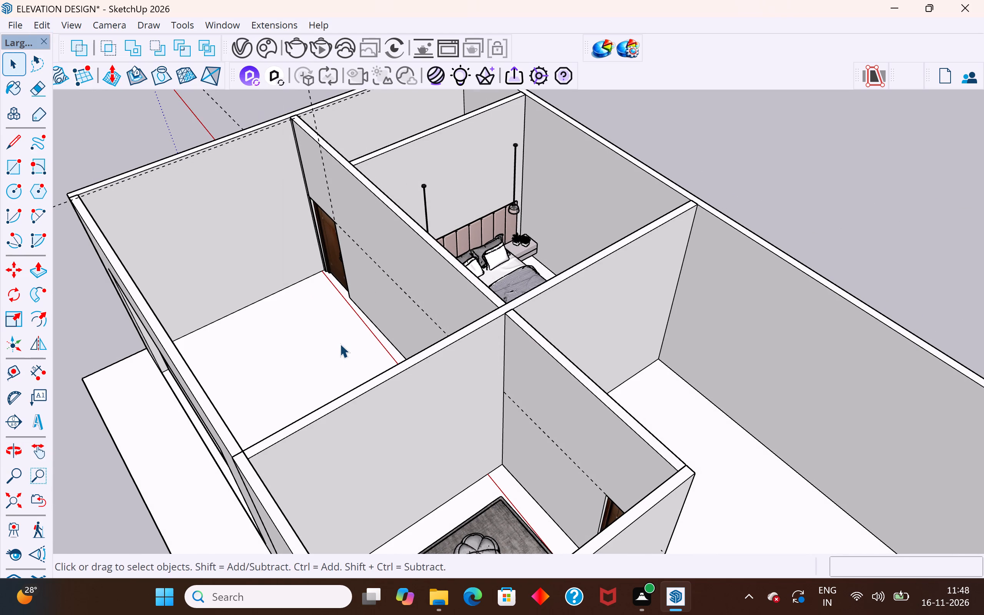
Examine the whole house from above, checking the bedroom, the interior doors and the unfurnished rooms.
scroll(323, 317, "down", 4)
middle_click_drag(316, 324, 452, 321)
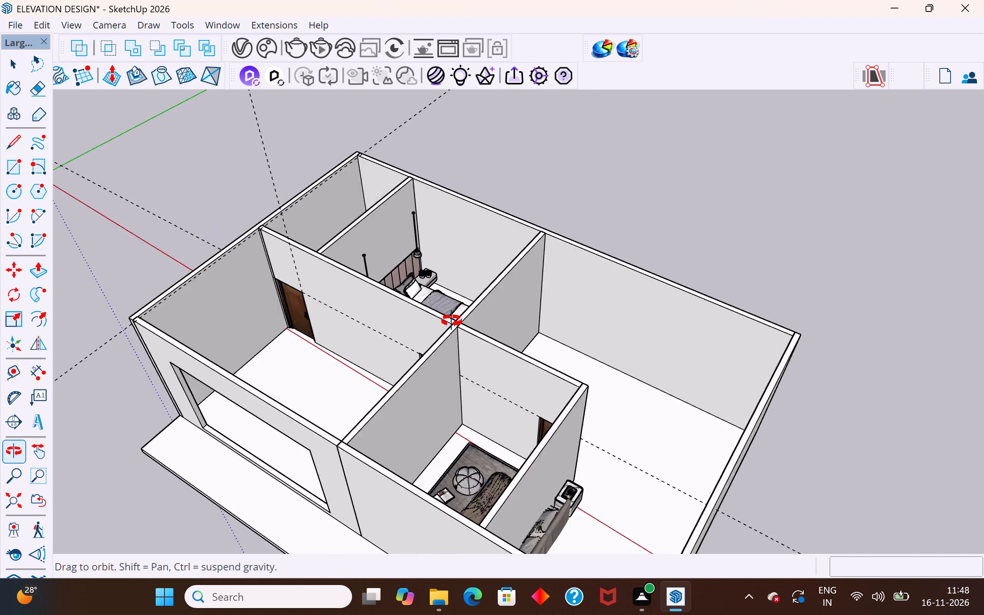
middle_click_drag(452, 321, 587, 281)
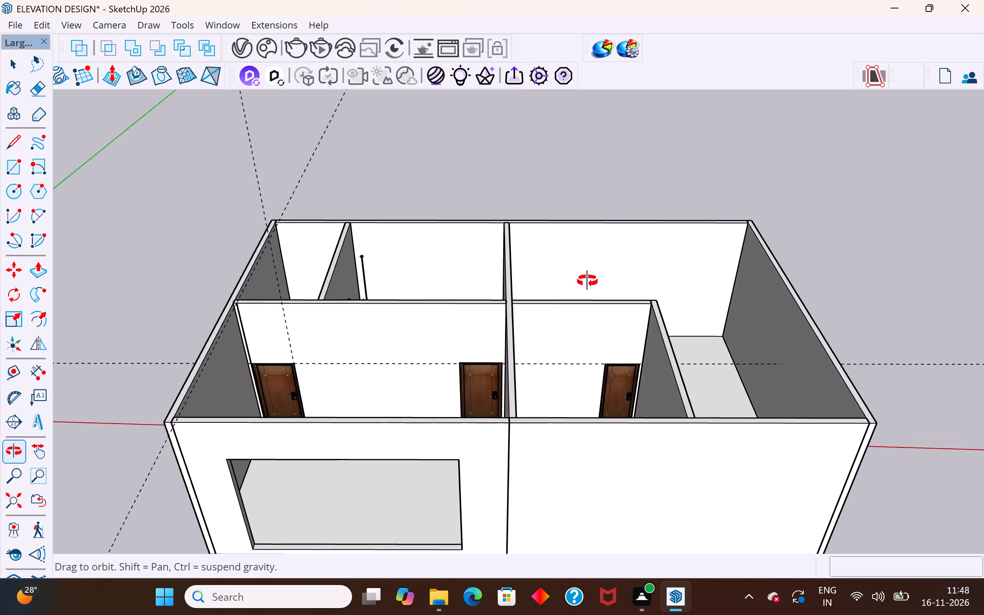
middle_click_drag(587, 281, 632, 429)
scroll(360, 451, "up", 3)
middle_click_drag(355, 408, 467, 353)
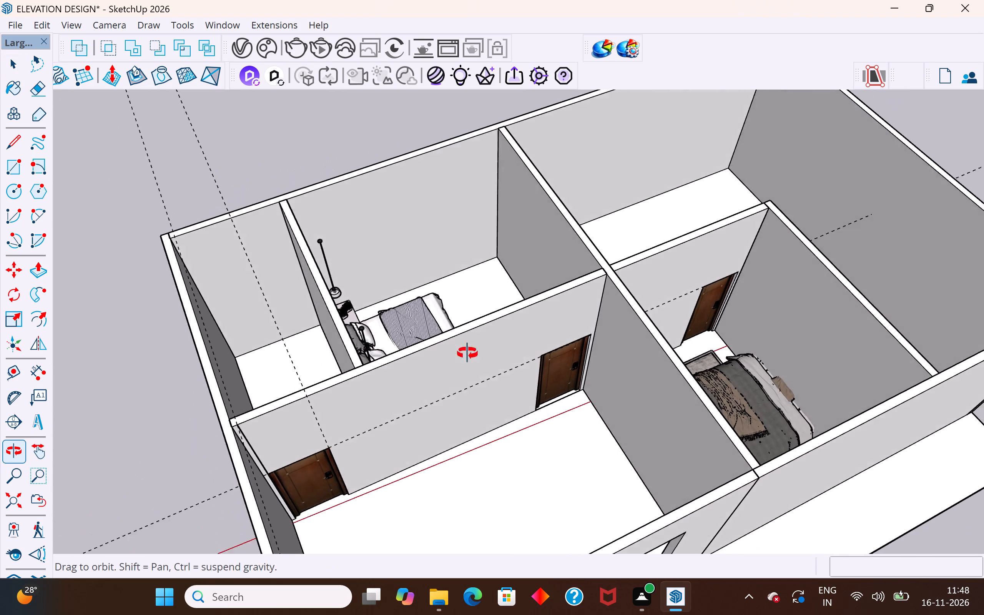
middle_click_drag(467, 353, 180, 301)
scroll(449, 257, "up", 2)
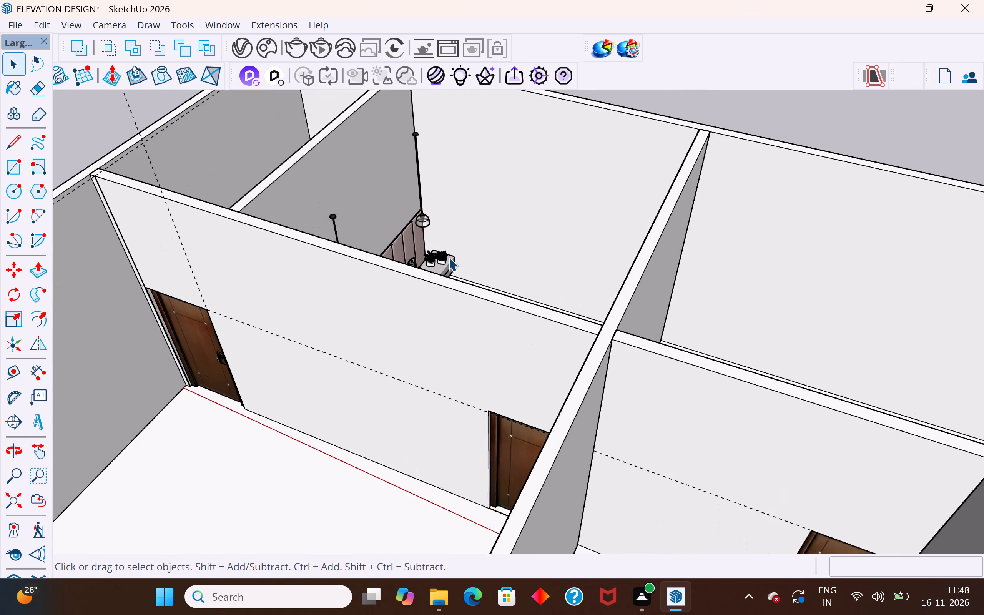
scroll(449, 257, "up", 2)
scroll(449, 257, "down", 3)
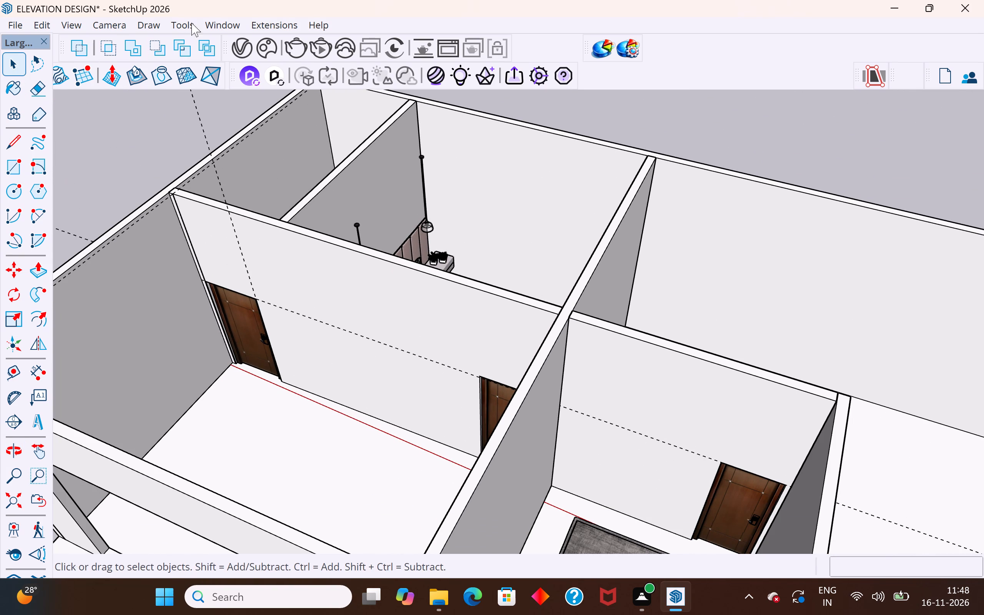
Open the 3D Warehouse and search its models for SOFA.
left_click(214, 21)
left_click(258, 142)
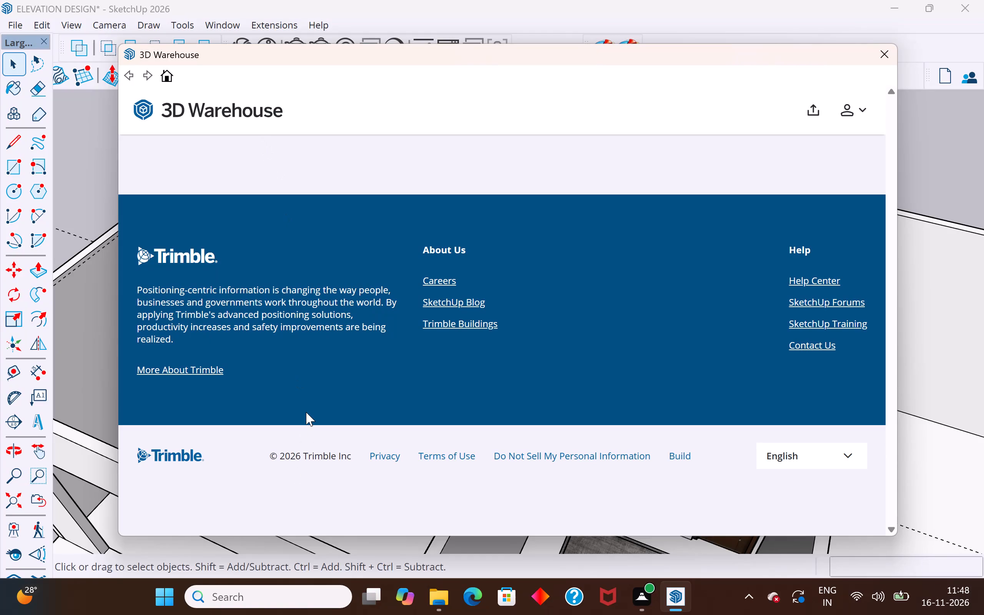
scroll(305, 405, "up", 4)
scroll(304, 403, "down", 4)
left_click(700, 111)
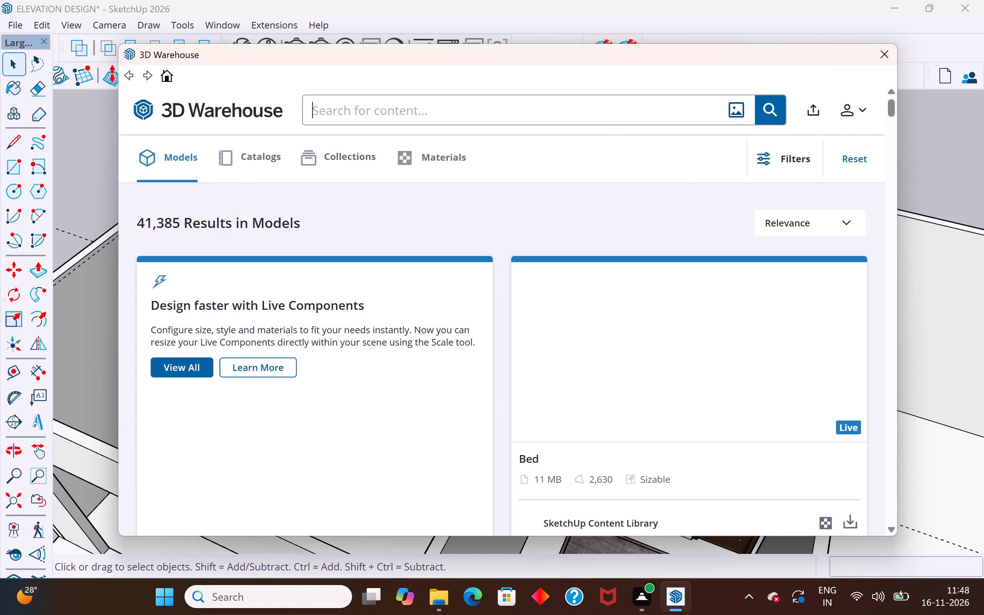
left_click(667, 117)
type("SOFA")
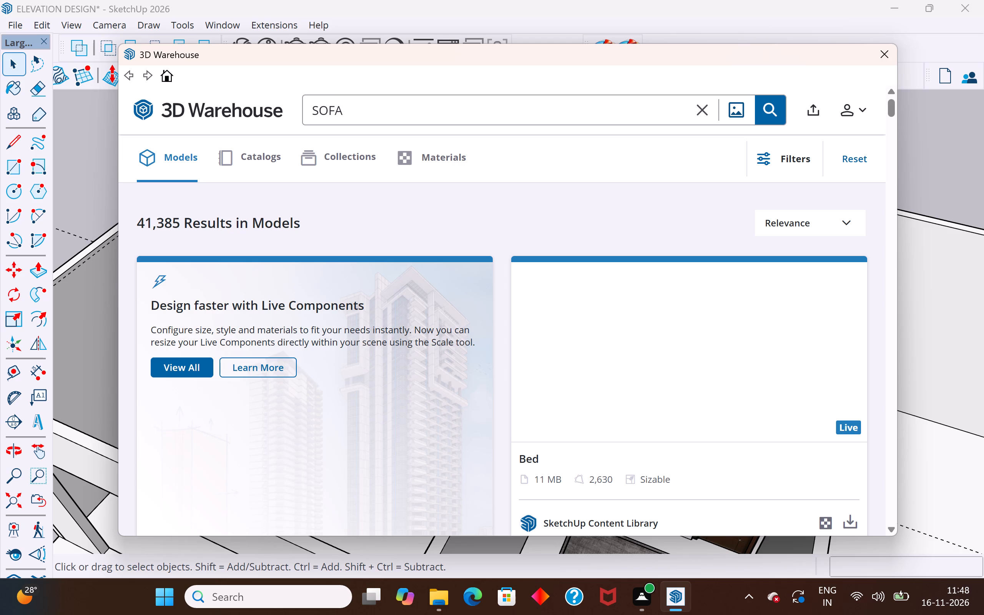
key("Return")
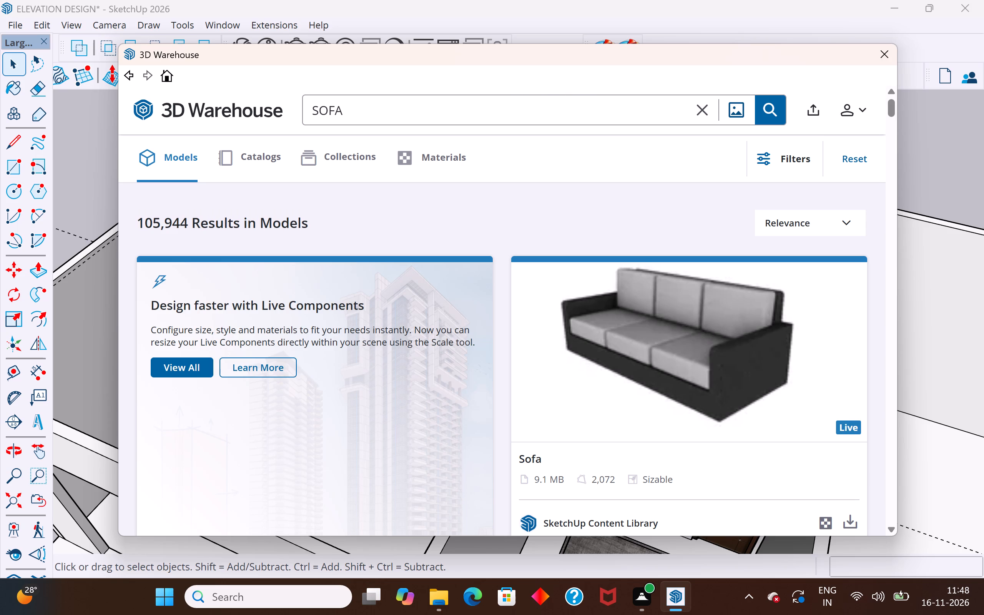
Browse the SOFA search results and compare the sofa models for one that suits the living room.
scroll(605, 104, "down", 4)
scroll(600, 348, "down", 3)
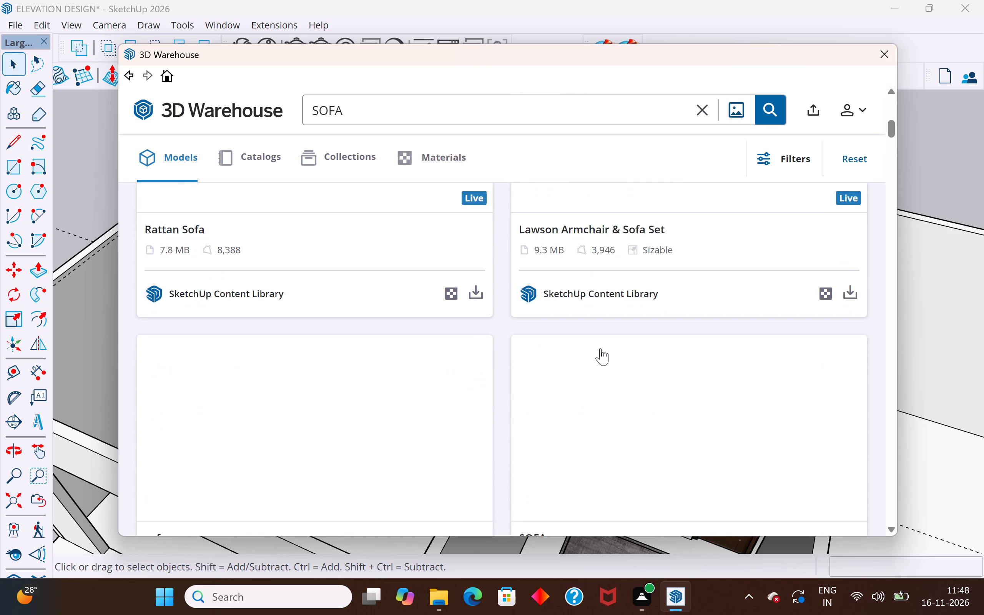
scroll(594, 321, "down", 2)
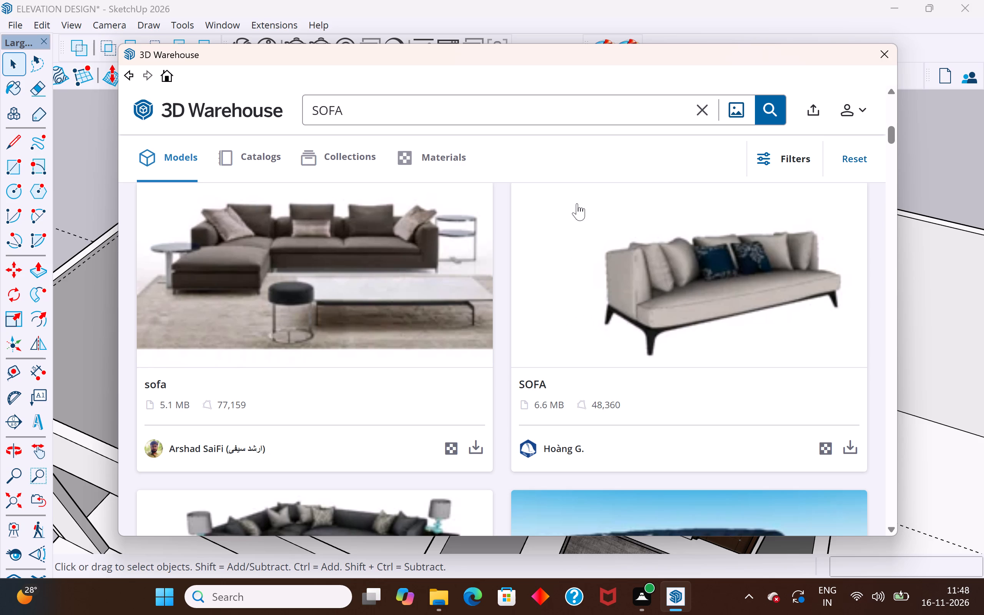
scroll(577, 203, "down", 1)
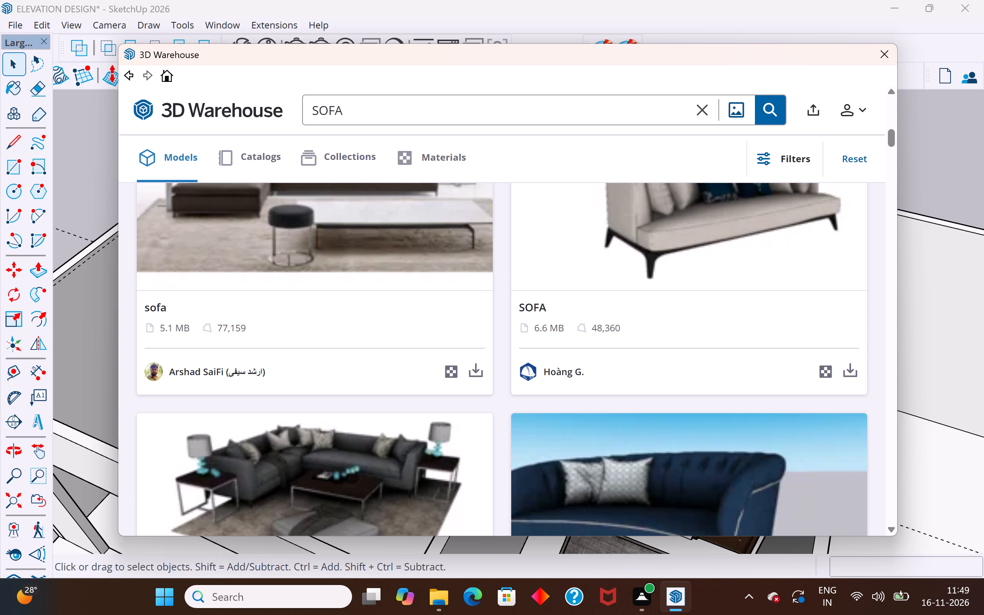
scroll(618, 330, "up", 3)
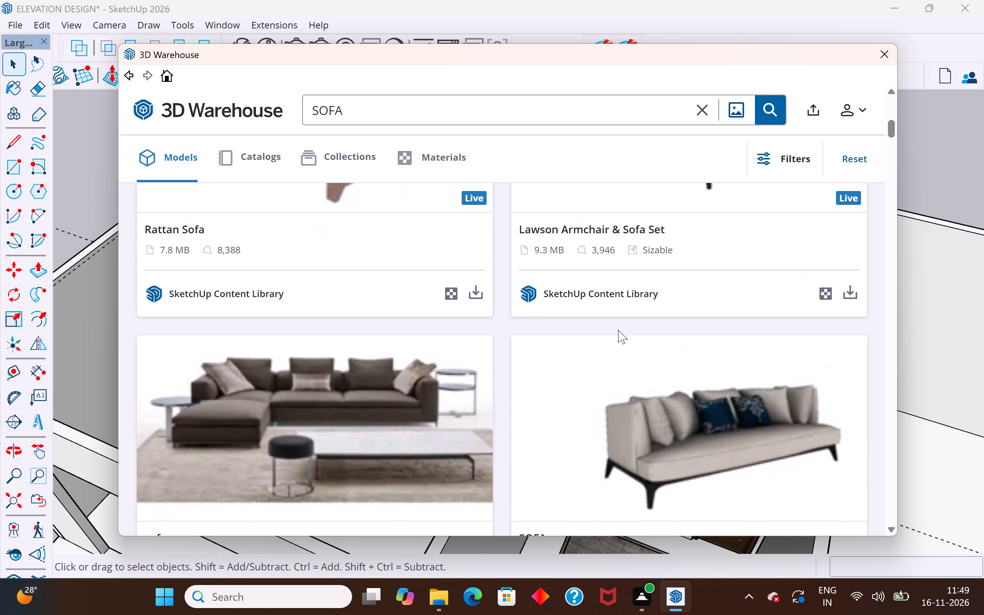
scroll(618, 330, "down", 3)
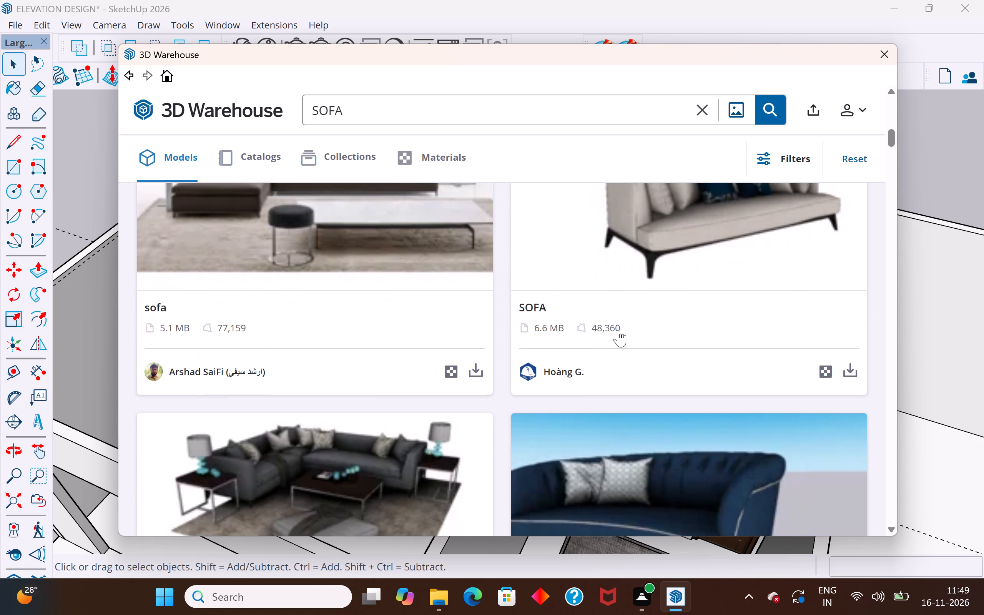
scroll(618, 330, "up", 1)
scroll(618, 330, "down", 2)
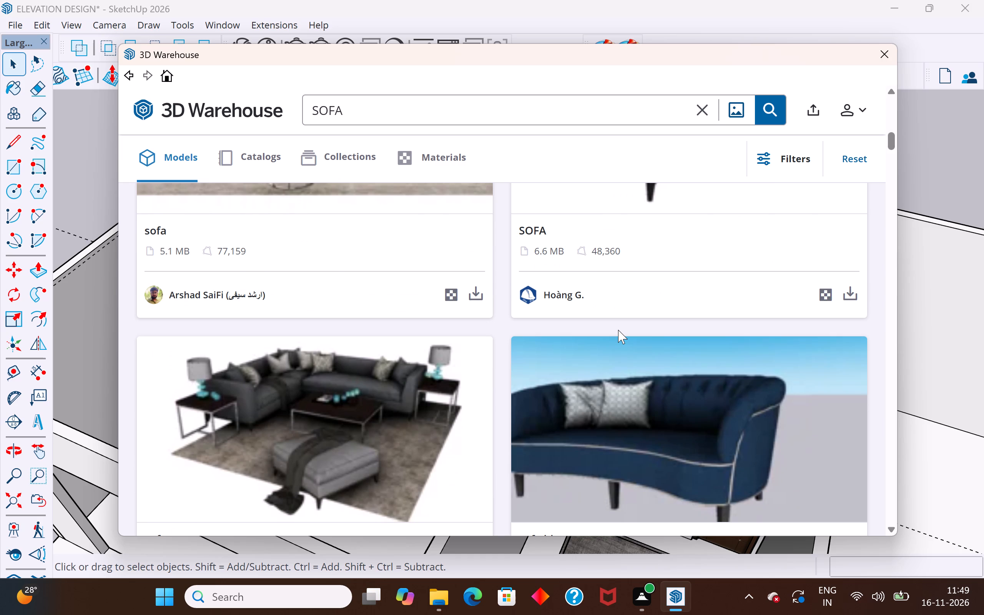
scroll(618, 330, "up", 4)
scroll(618, 330, "down", 6)
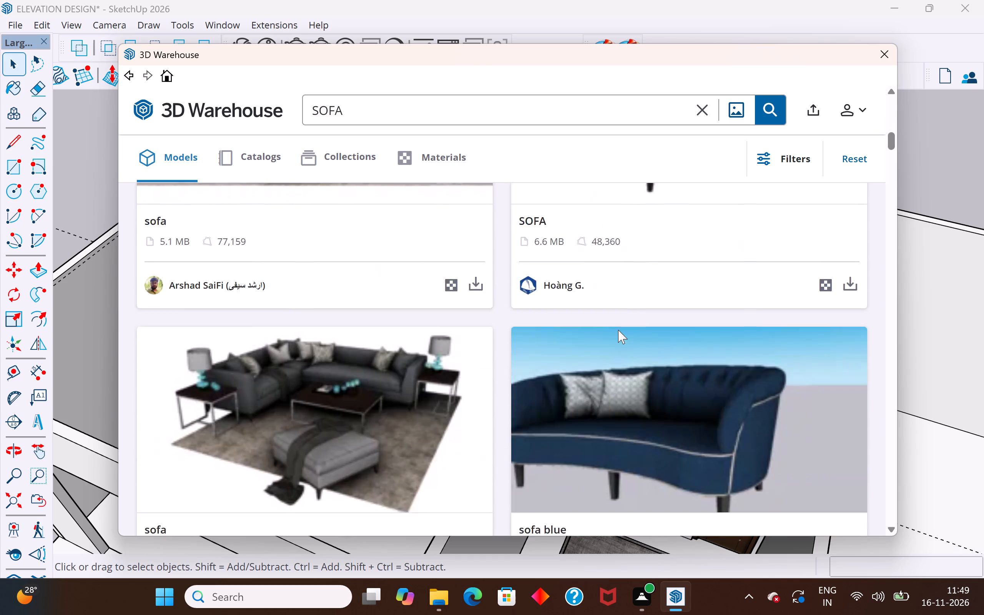
scroll(618, 330, "down", 4)
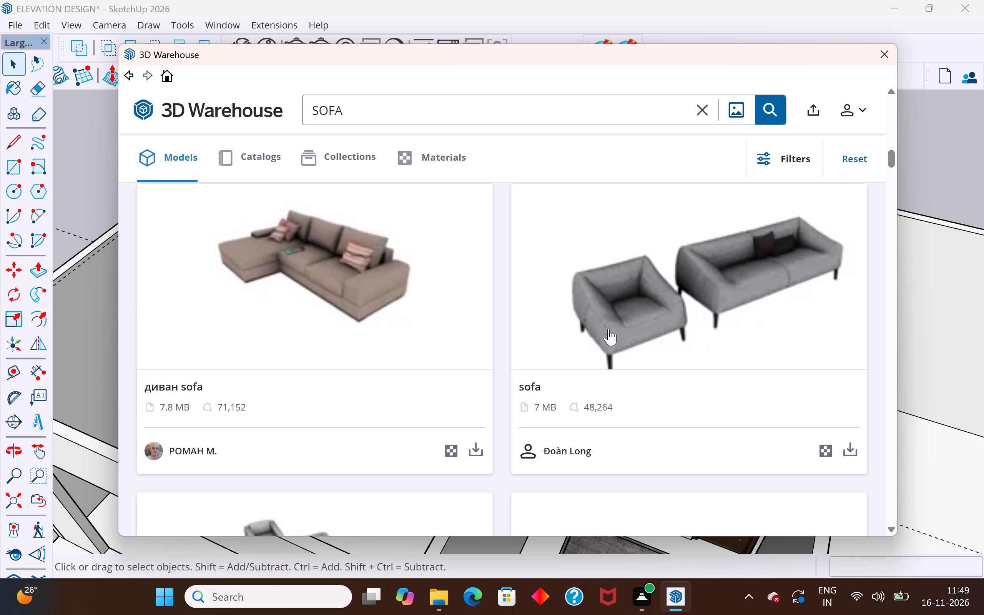
scroll(473, 438, "down", 4)
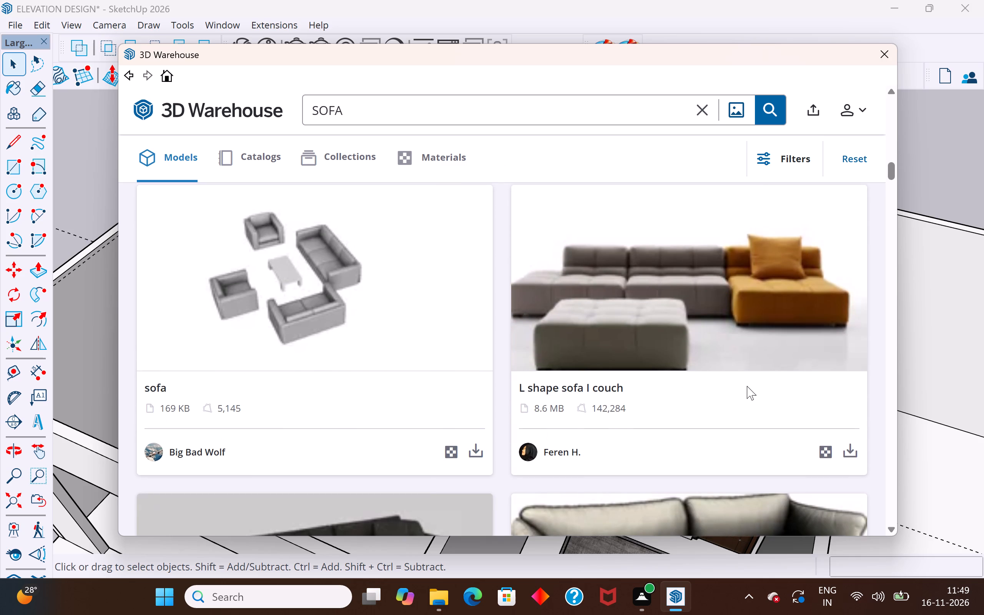
scroll(583, 378, "down", 2)
scroll(583, 378, "up", 2)
scroll(808, 445, "up", 4)
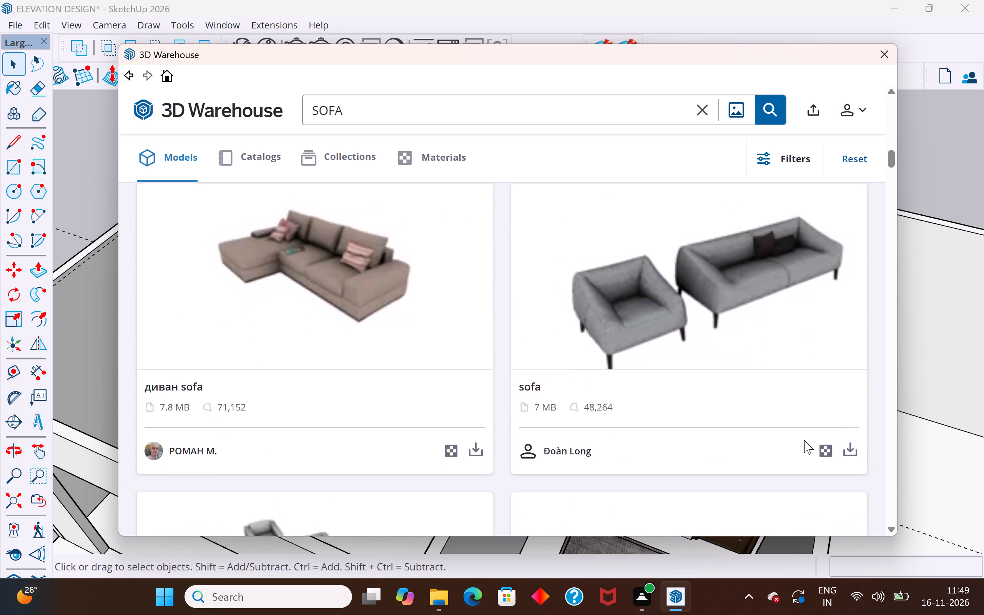
scroll(804, 440, "up", 4)
scroll(804, 440, "down", 2)
scroll(804, 440, "up", 3)
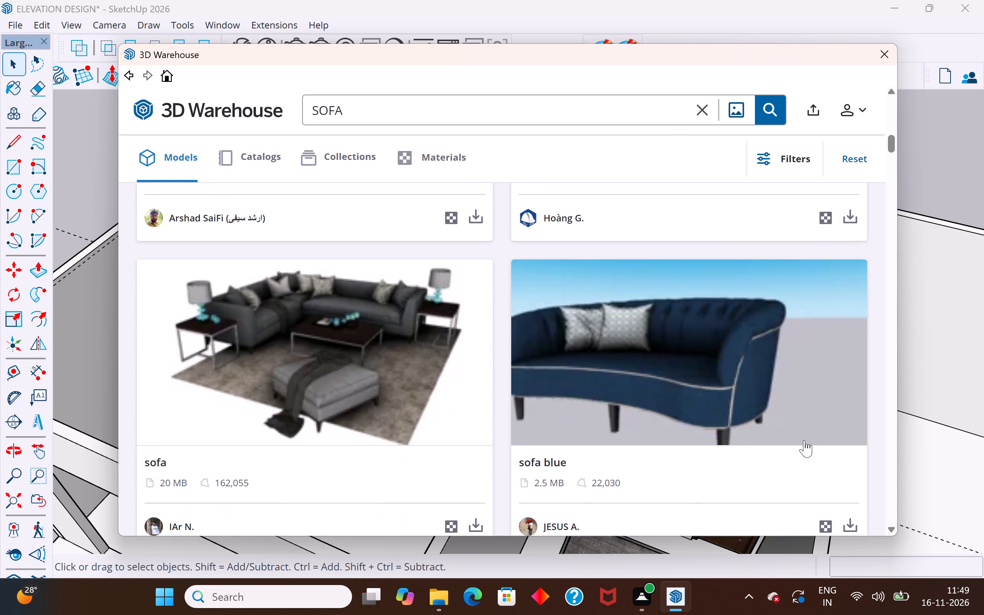
scroll(804, 440, "down", 4)
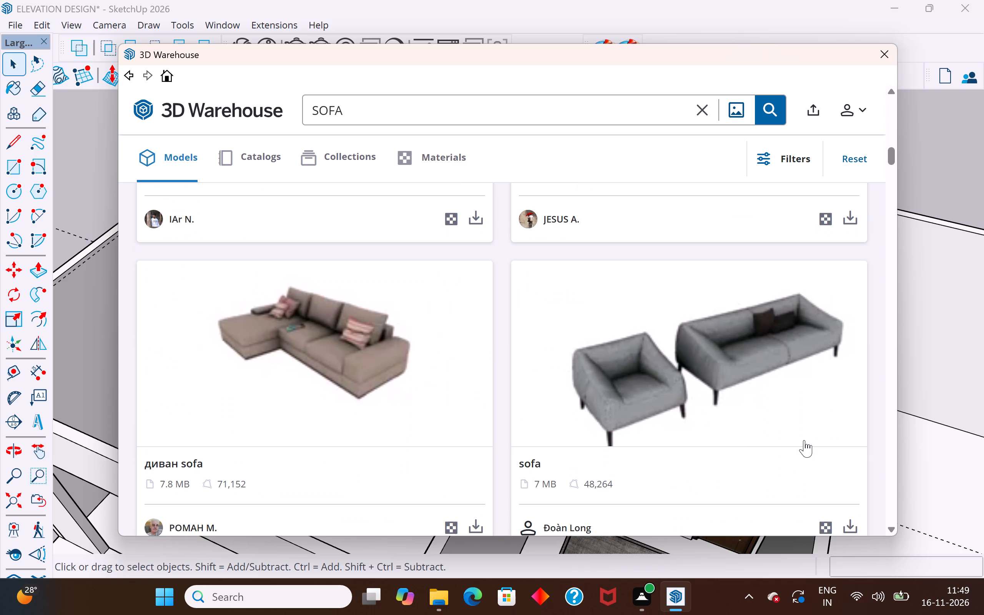
scroll(804, 440, "up", 4)
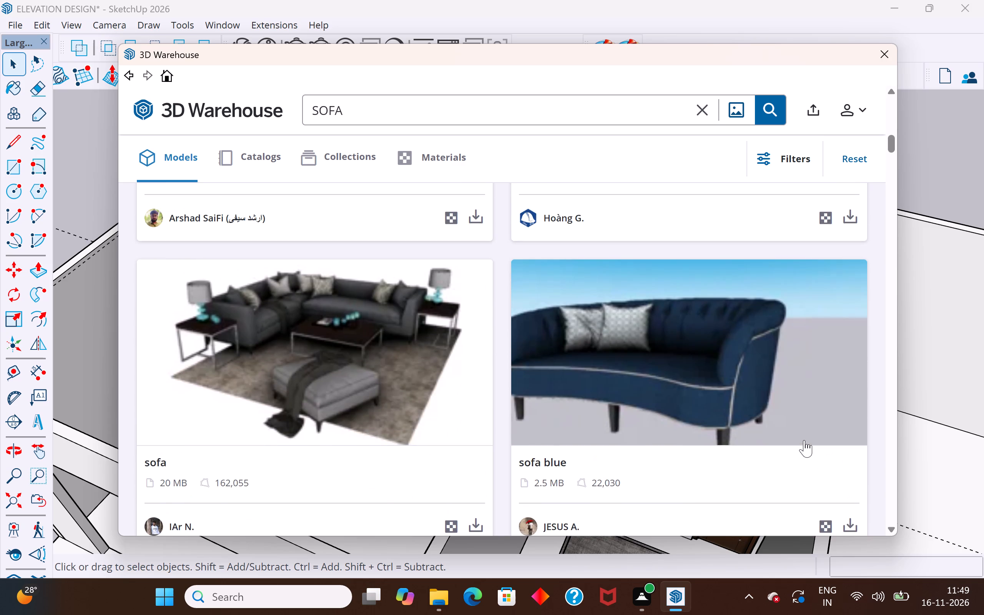
scroll(804, 440, "down", 6)
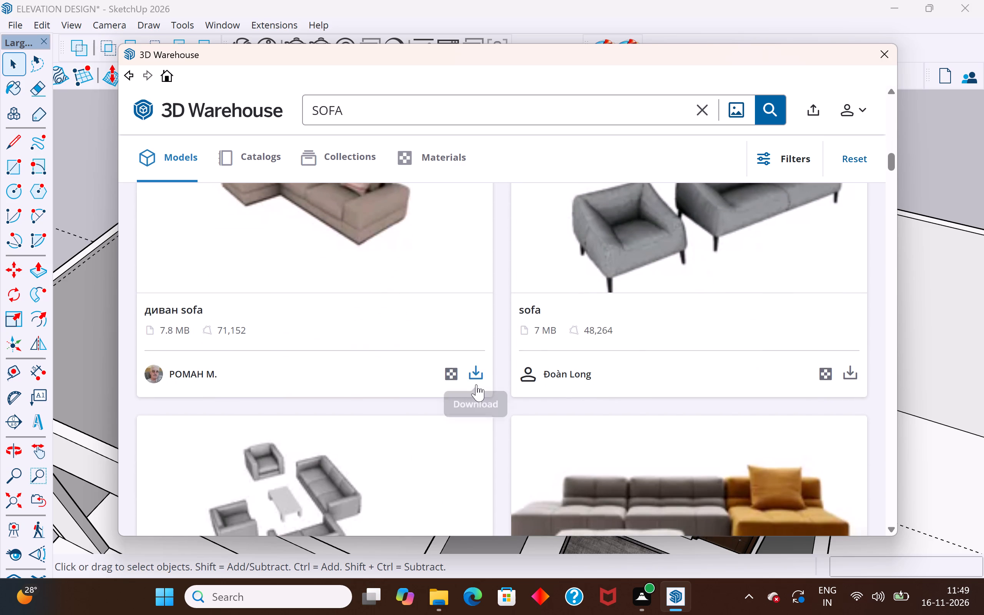
Download the L-shaped "диван sofa" model and place it in the unfurnished room with the wide opening in its outer wall.
left_click(473, 373)
left_click(462, 316)
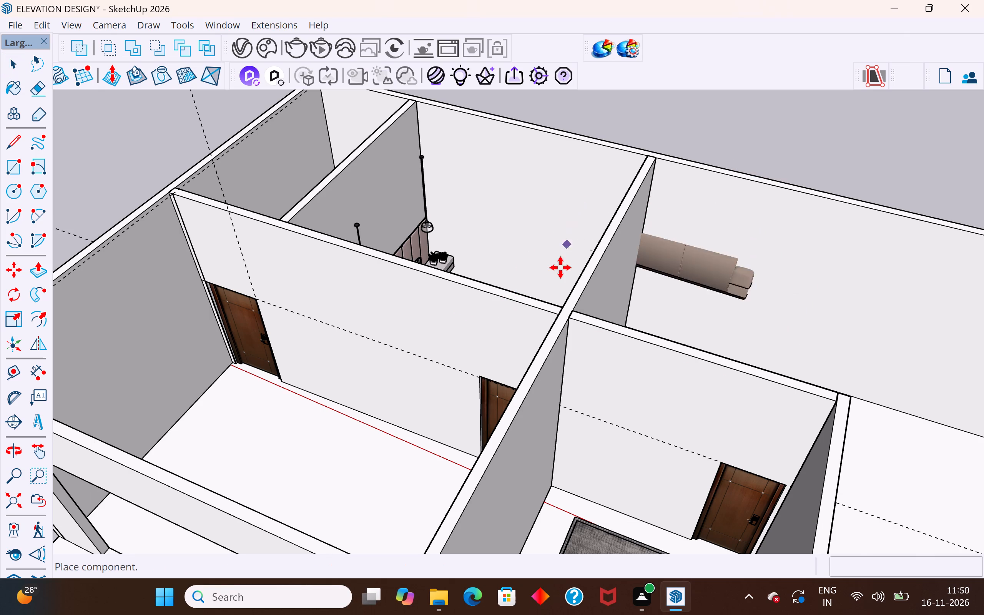
scroll(560, 268, "down", 4)
middle_click_drag(410, 359, 357, 439)
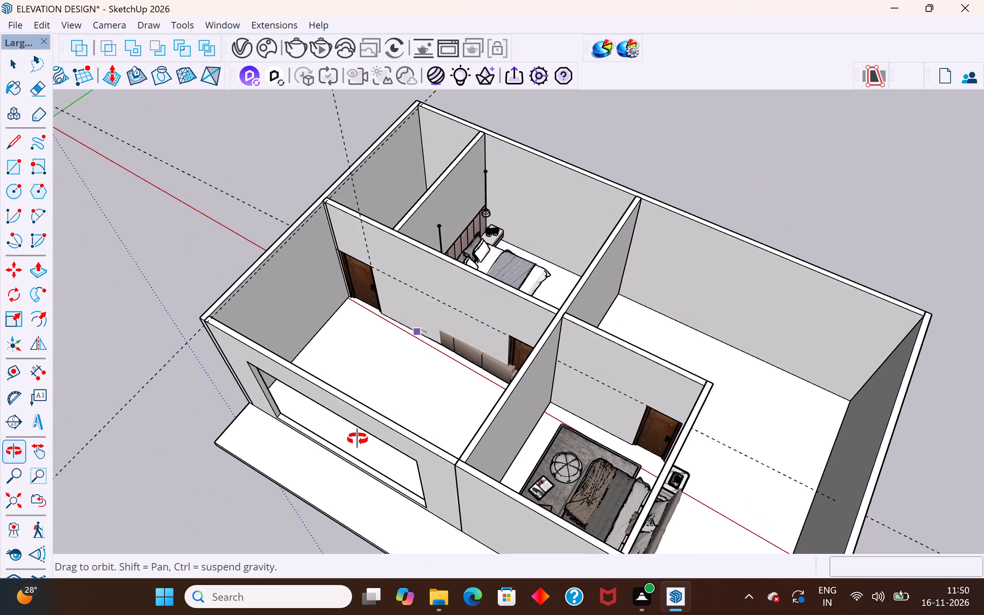
middle_click_drag(357, 439, 302, 490)
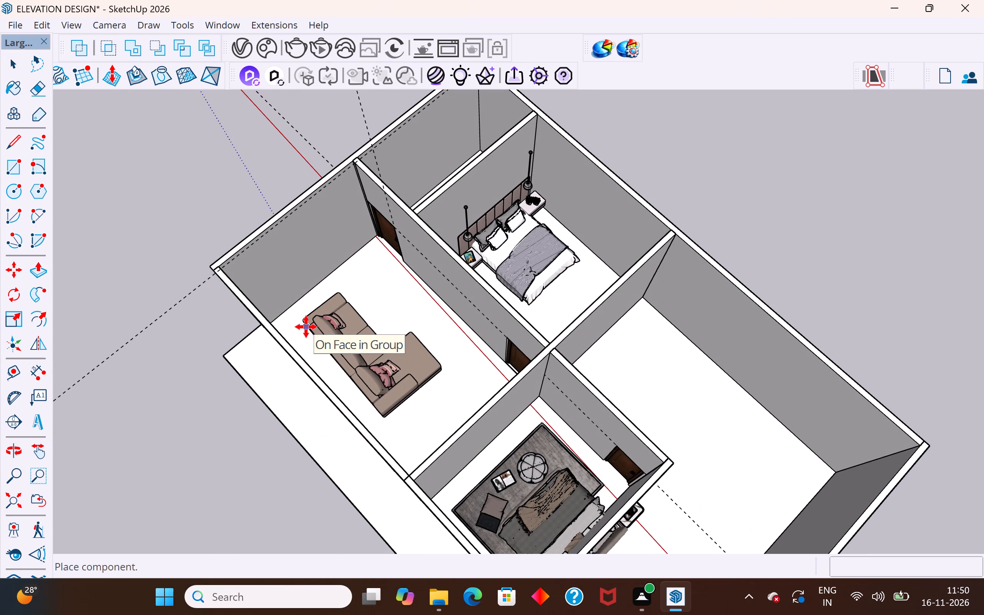
left_click(351, 306)
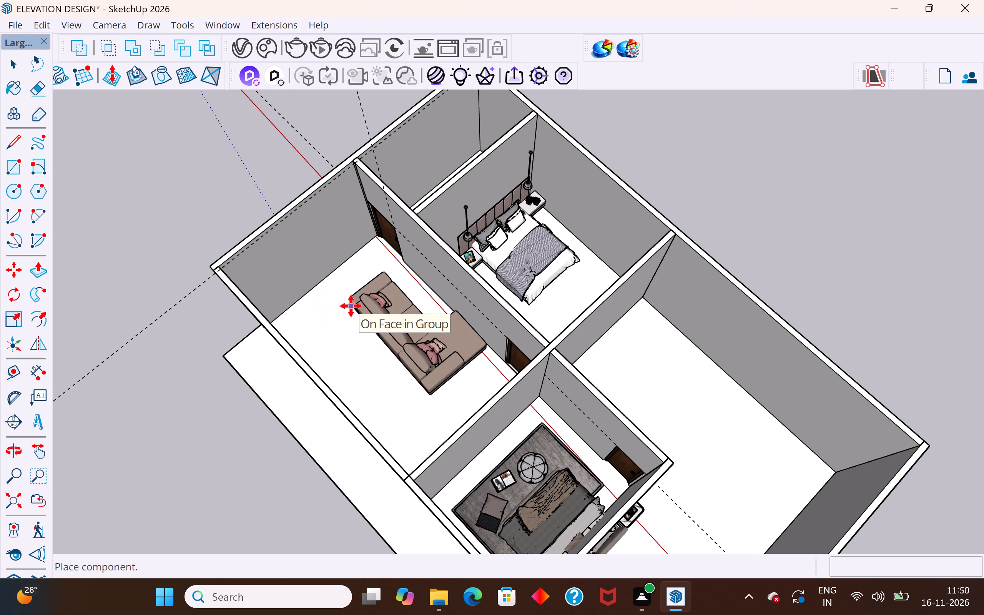
Rotate the sofa 90 degrees about its back corner so its back runs parallel to the room's end wall.
left_click(13, 297)
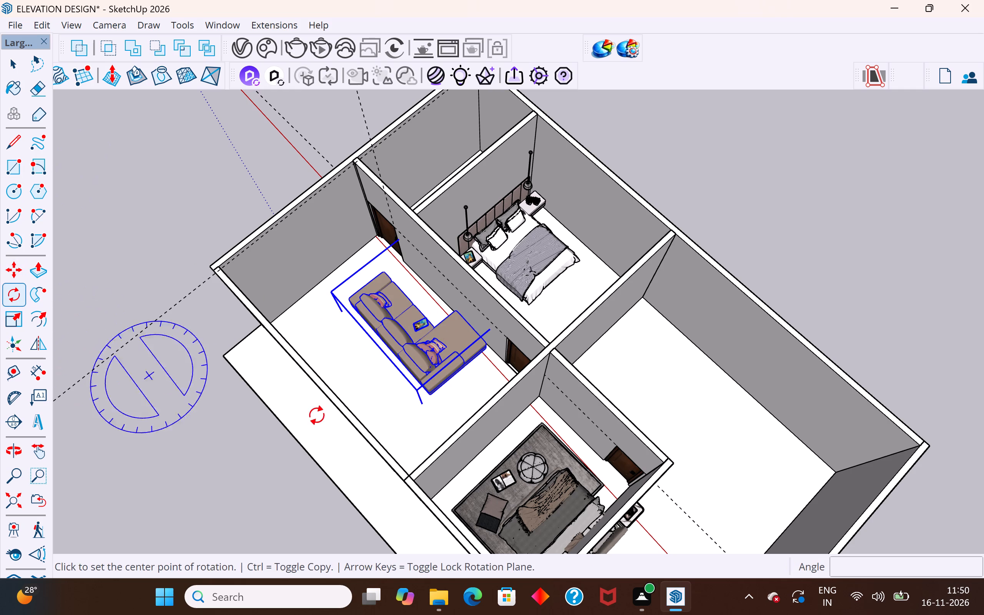
left_click(341, 316)
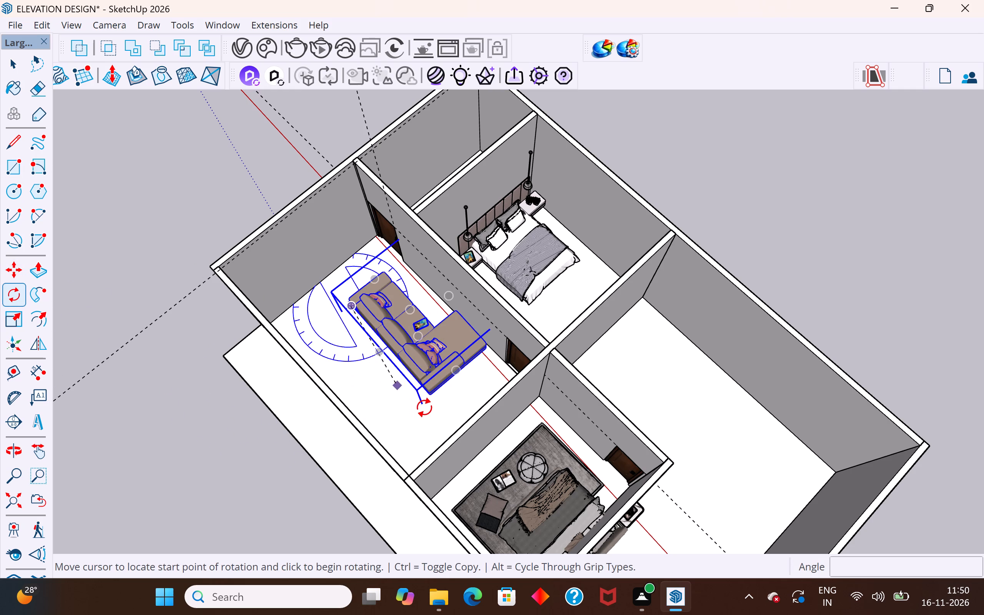
left_click(428, 407)
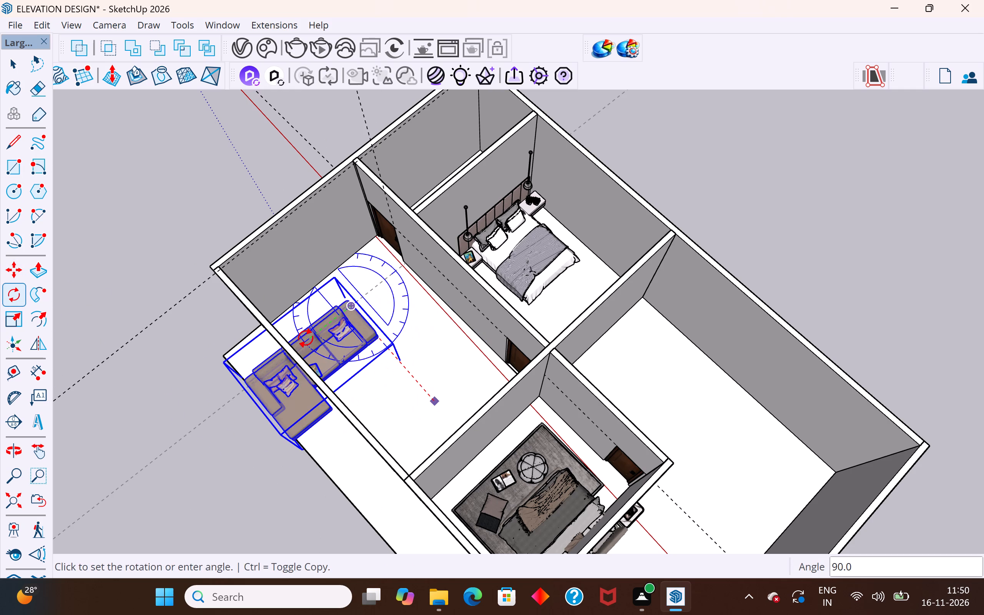
left_click(306, 337)
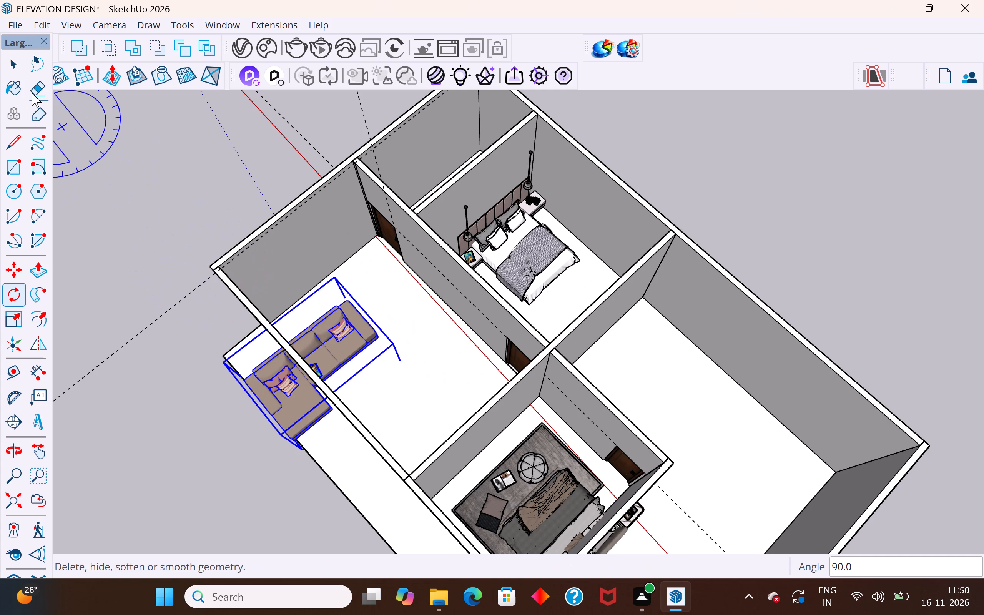
Move the sofa by its back corner into the room against the end wall, near the corner with the door.
left_click(13, 58)
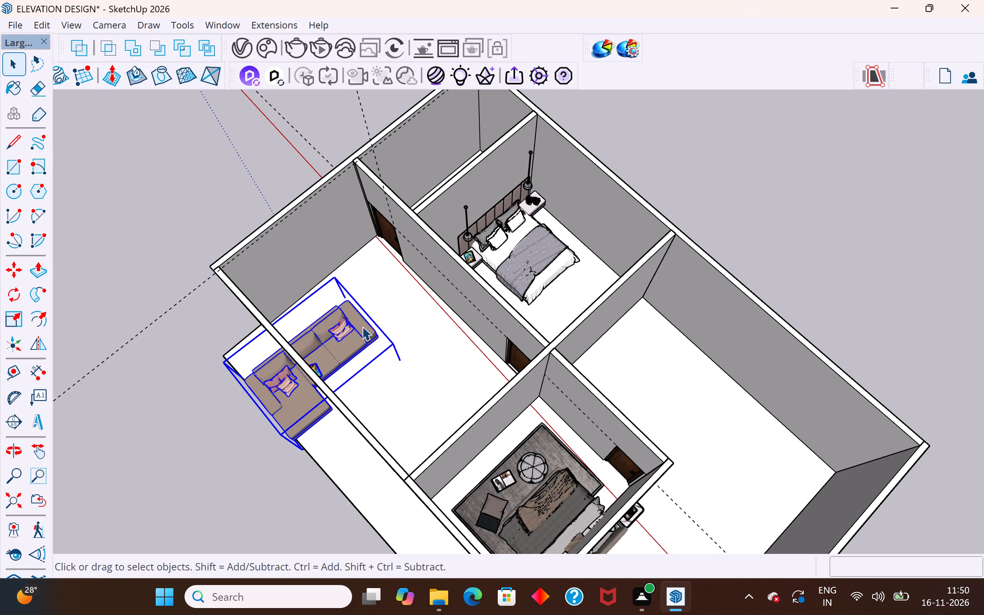
key("m")
left_click(335, 278)
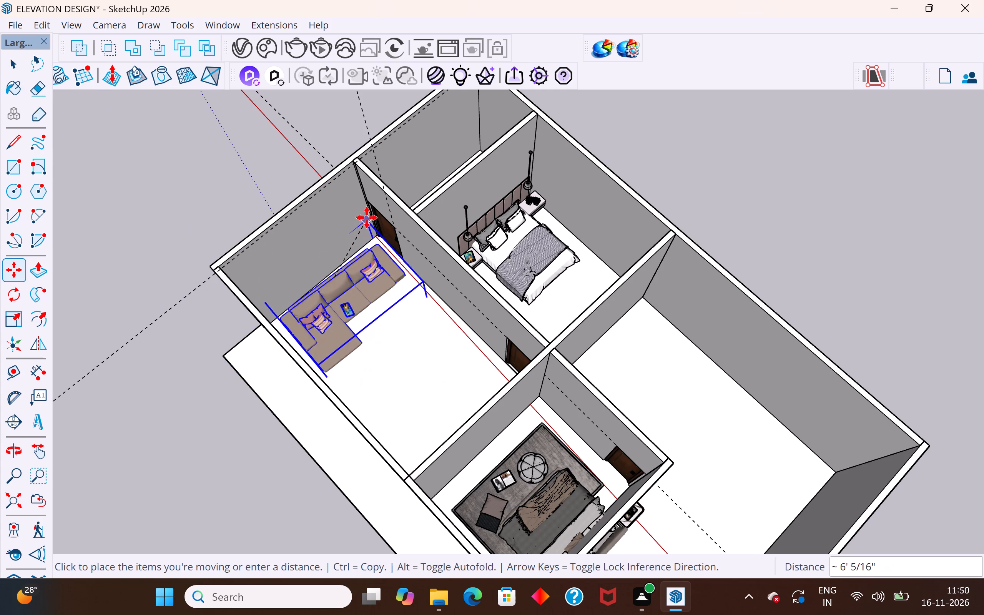
left_click(370, 203)
Lower the sofa about 2' 5" towards the room's floor, viewing it through the wide wall opening.
middle_click_drag(364, 372, 367, 161)
middle_click_drag(285, 369, 324, 290)
scroll(284, 379, "up", 4)
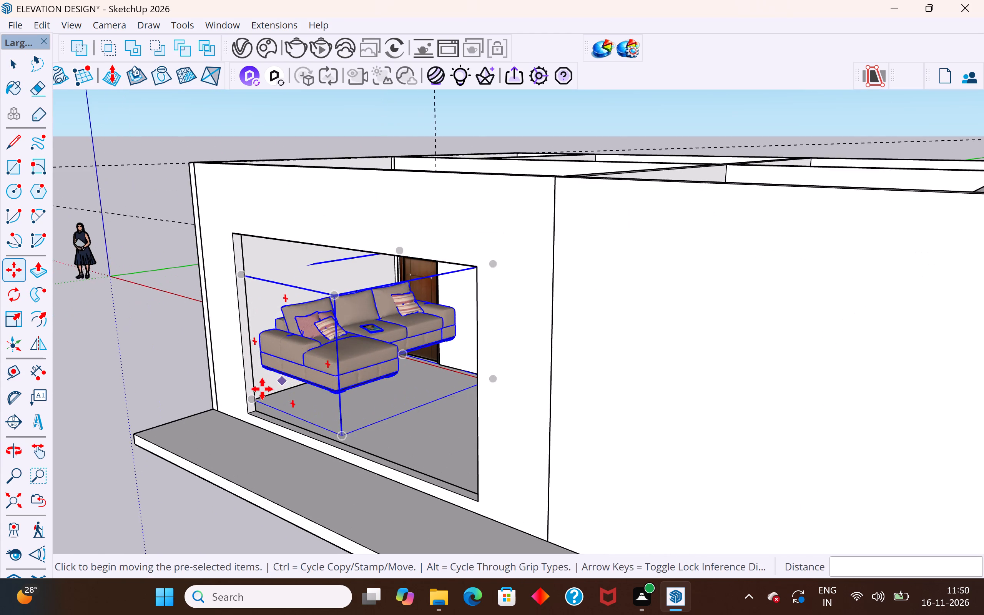
scroll(261, 383, "up", 2)
left_click(263, 366)
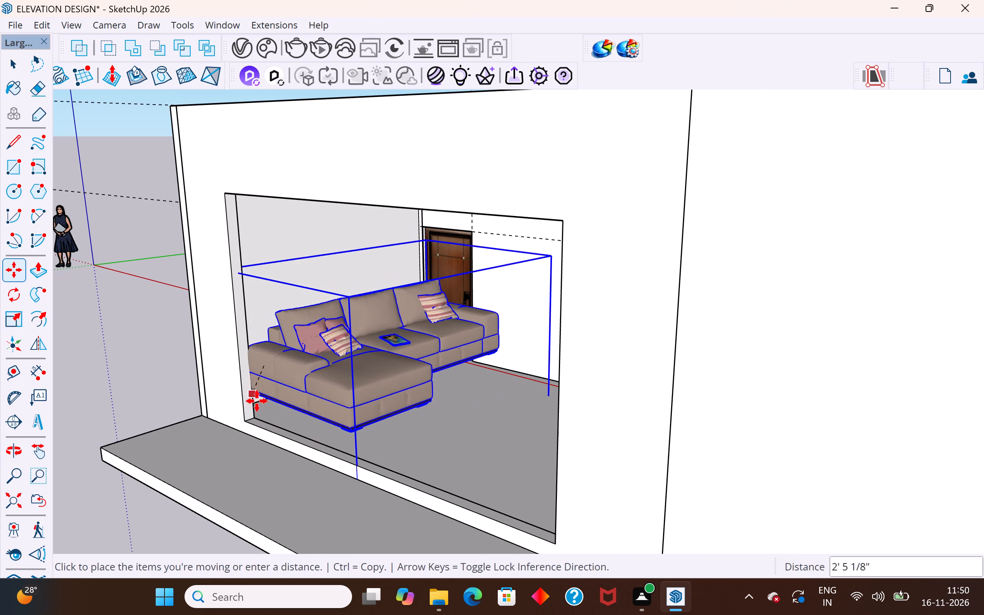
left_click(258, 404)
Check the sofa at floor level and move it about 1' 11 1/2" towards the floor edge at the wide wall opening.
middle_click_drag(392, 431, 344, 464)
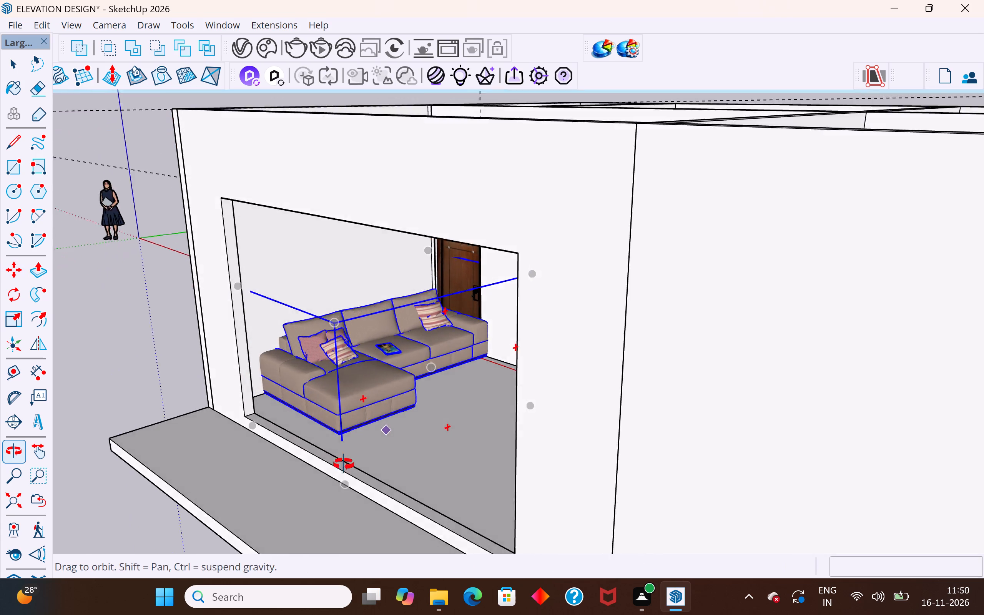
middle_click_drag(344, 464, 299, 595)
middle_click_drag(398, 327, 537, 223)
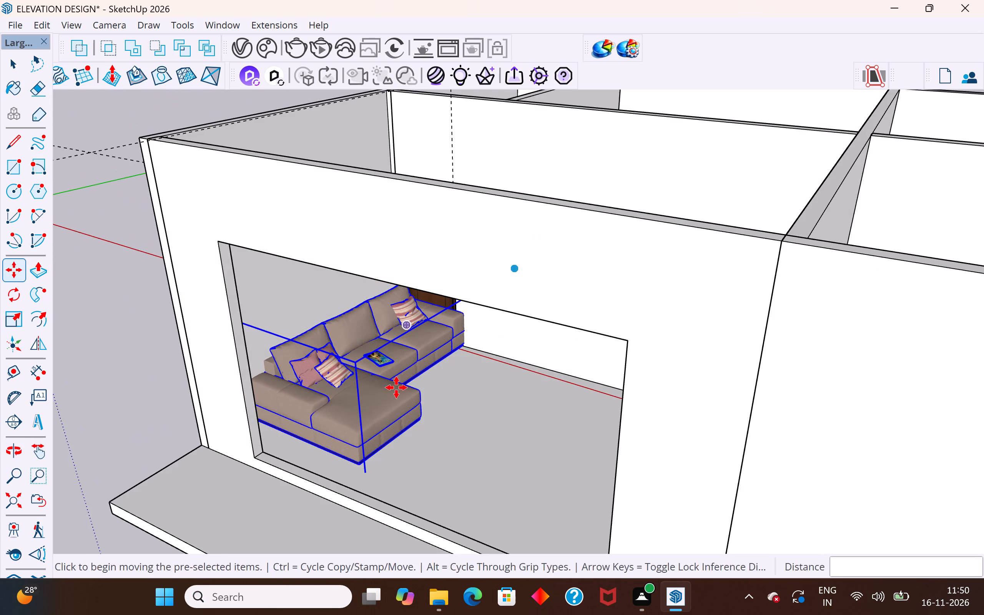
middle_click_drag(396, 387, 289, 309)
scroll(331, 419, "up", 2)
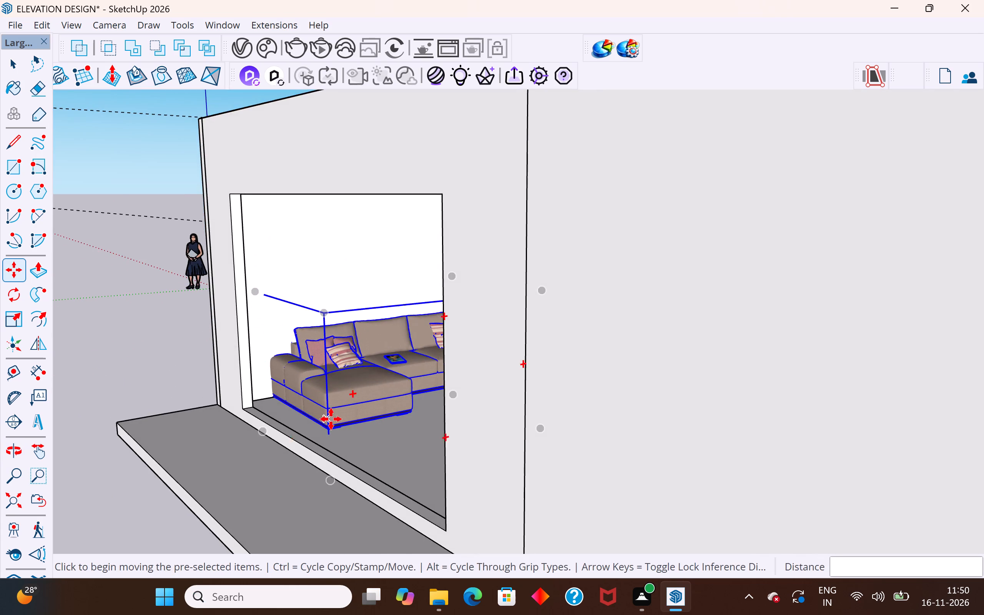
scroll(331, 419, "up", 12)
middle_click_drag(333, 441, 329, 406)
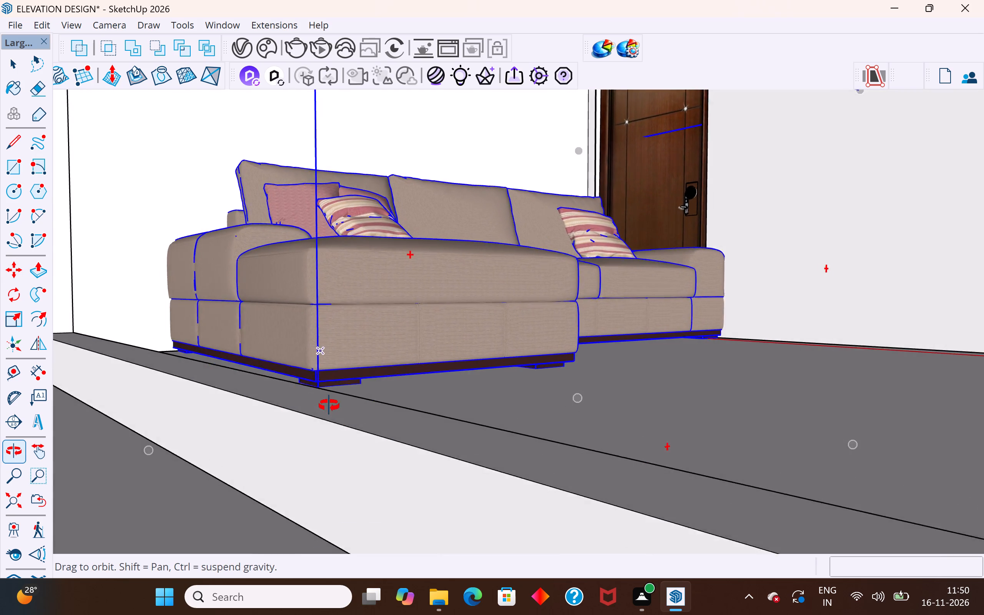
middle_click_drag(329, 406, 180, 394)
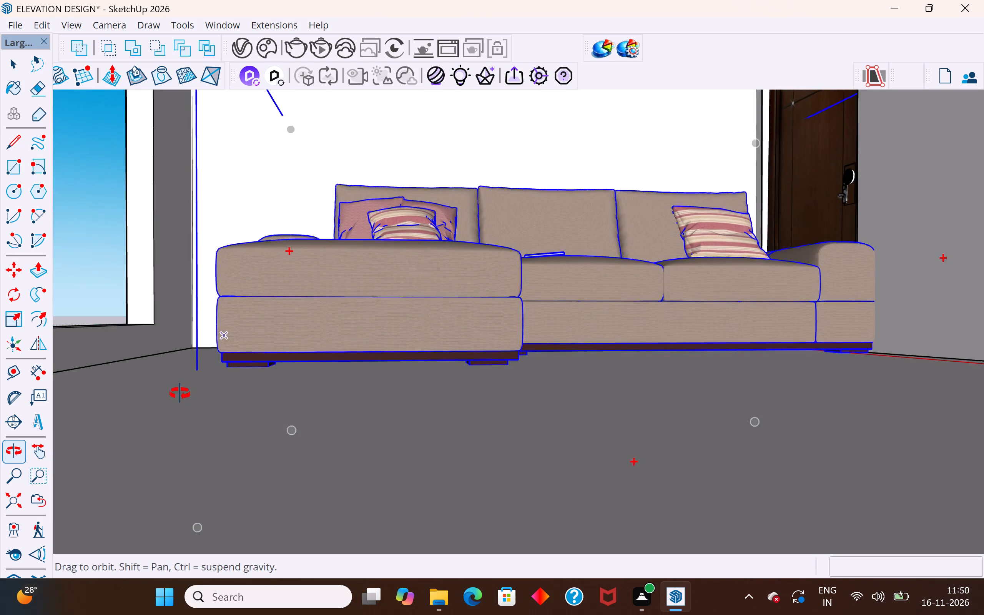
middle_click_drag(180, 394, 172, 391)
scroll(405, 379, "down", 2)
middle_click_drag(405, 379, 404, 405)
left_click(224, 391)
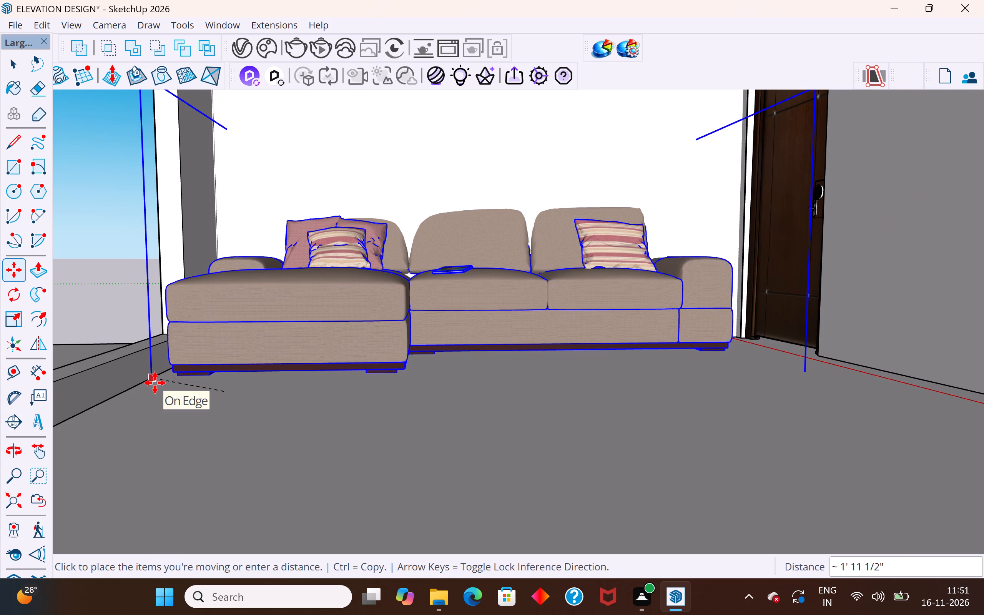
left_click(155, 383)
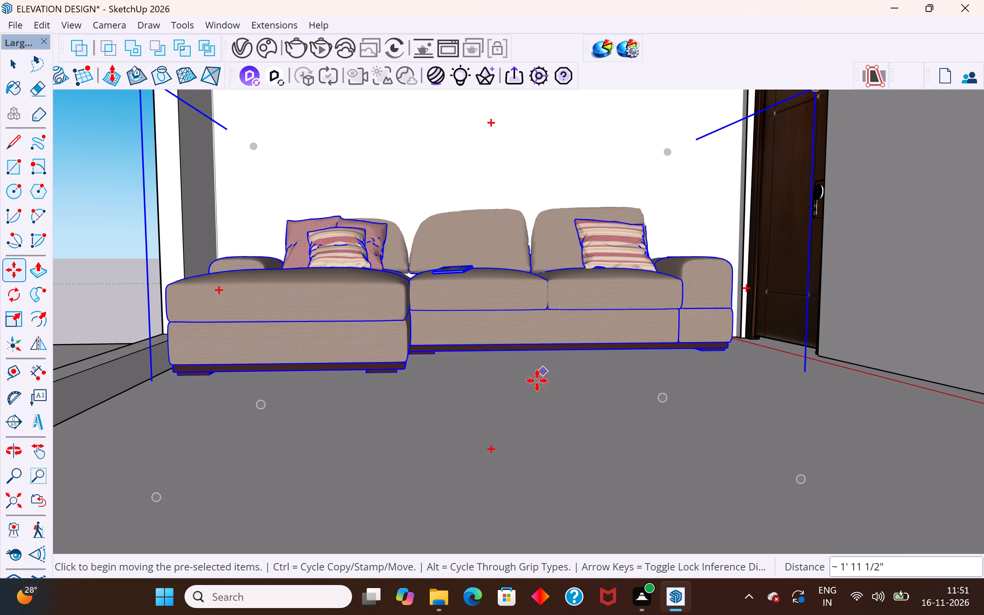
Nudge the sofa a few inches sideways along the end wall, towards the wide wall opening.
left_click(155, 382)
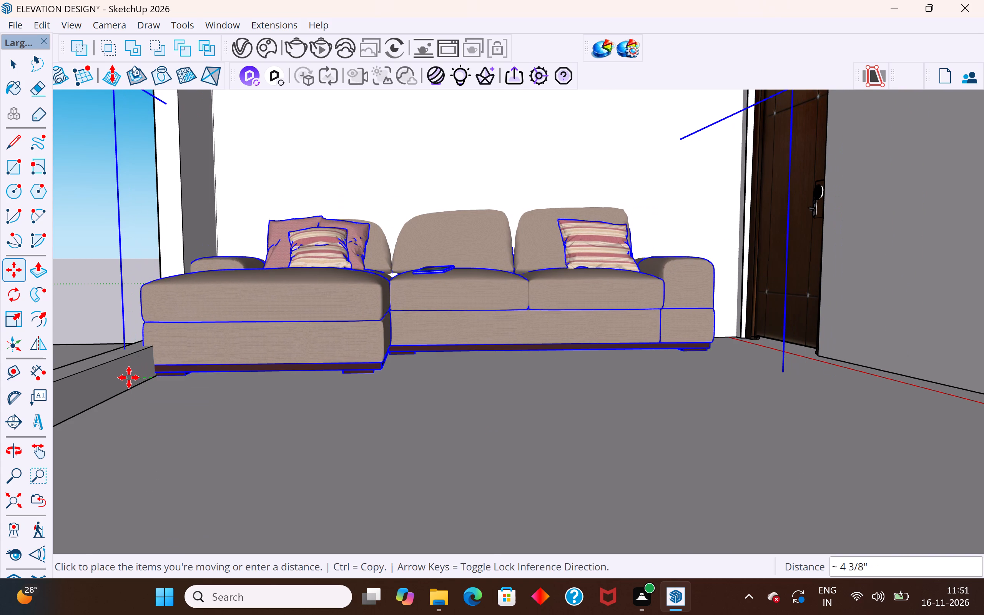
left_click(143, 377)
middle_click_drag(320, 416, 347, 432)
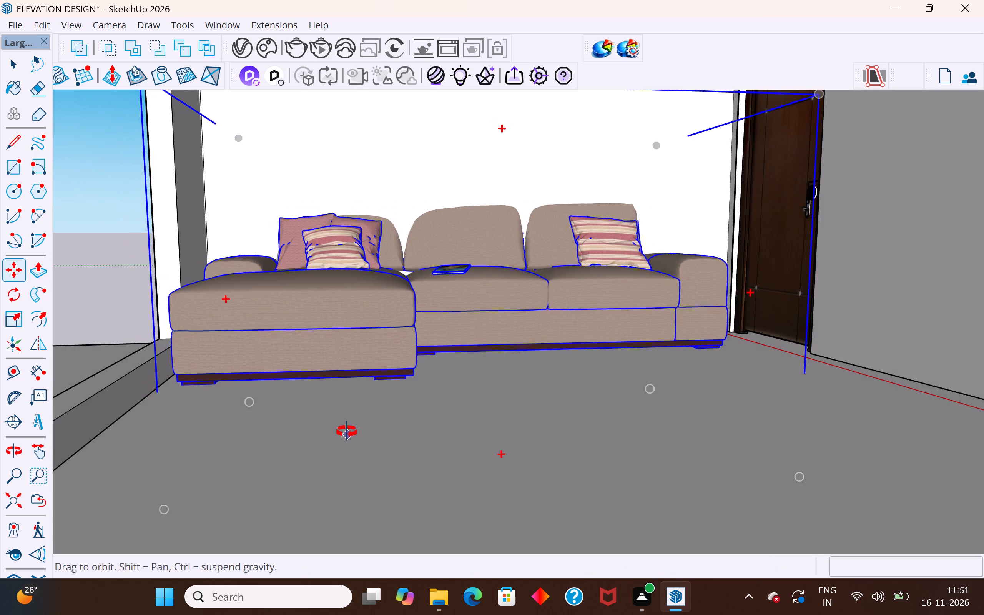
middle_click_drag(347, 432, 317, 601)
scroll(317, 599, "up", 1)
scroll(406, 381, "down", 15)
middle_click_drag(412, 371, 440, 473)
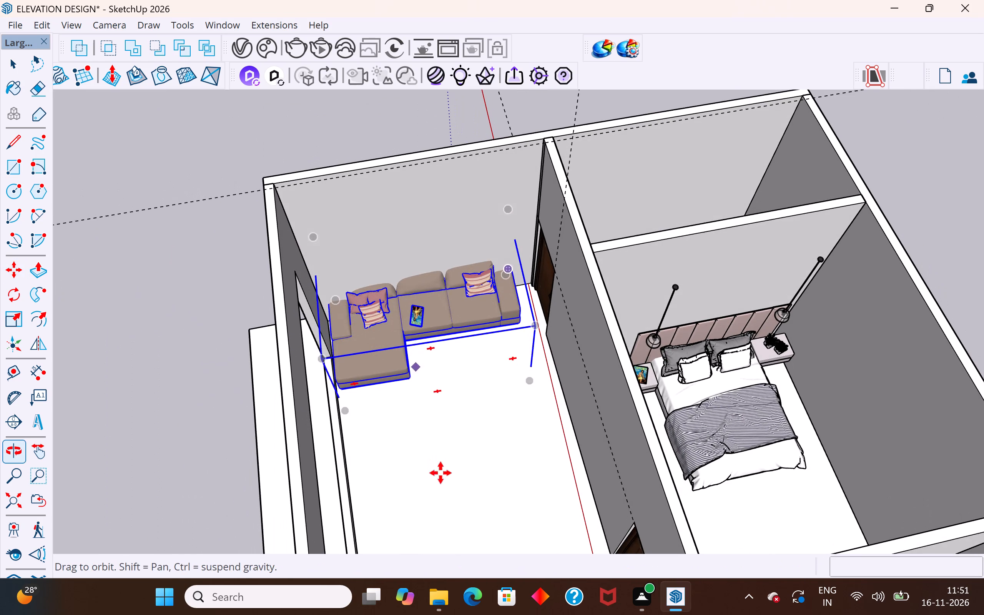
left_click(20, 65)
left_click(172, 160)
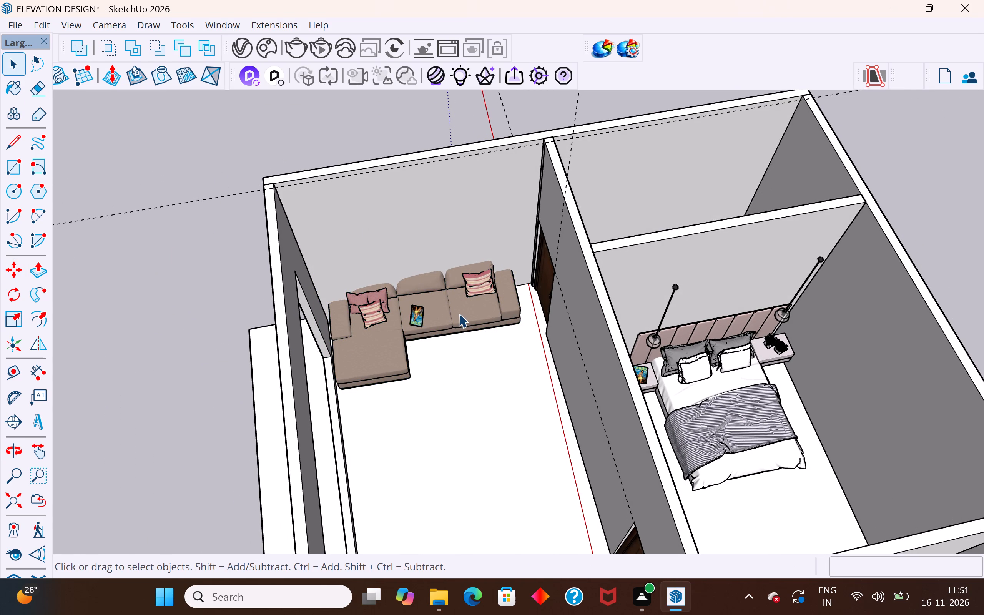
Move the sofa about 2' 1" along the red axis, away from the end wall into the room.
left_click(459, 315)
middle_click_drag(459, 321, 472, 553)
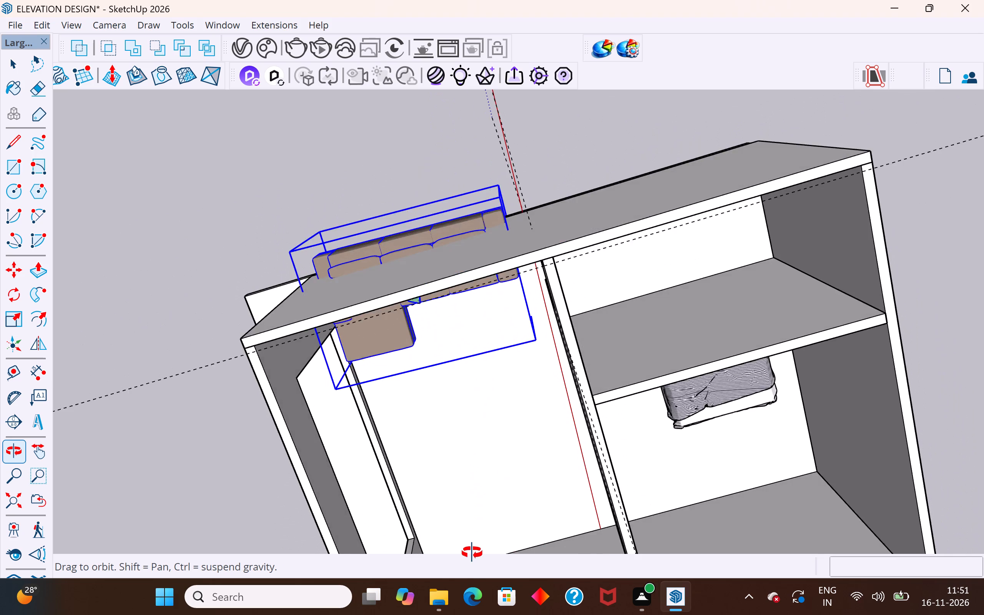
middle_click_drag(472, 553, 577, 259)
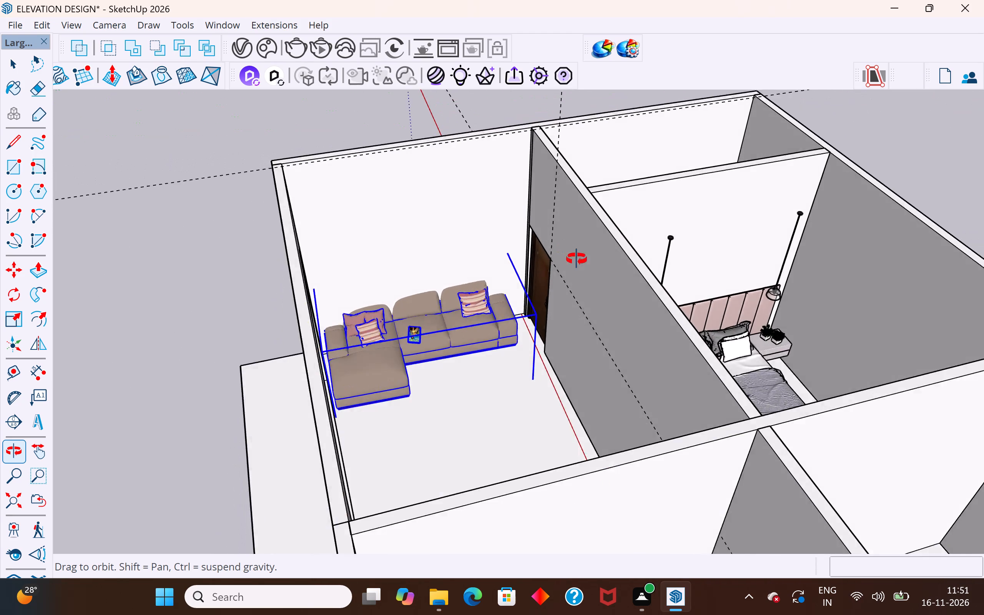
middle_click_drag(577, 259, 595, 273)
key("m")
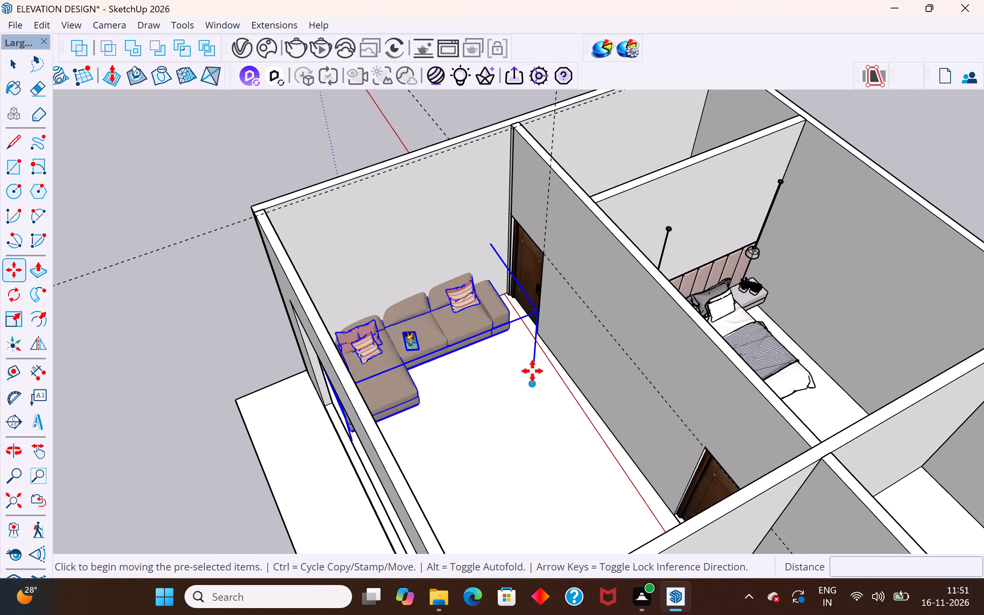
left_click(537, 388)
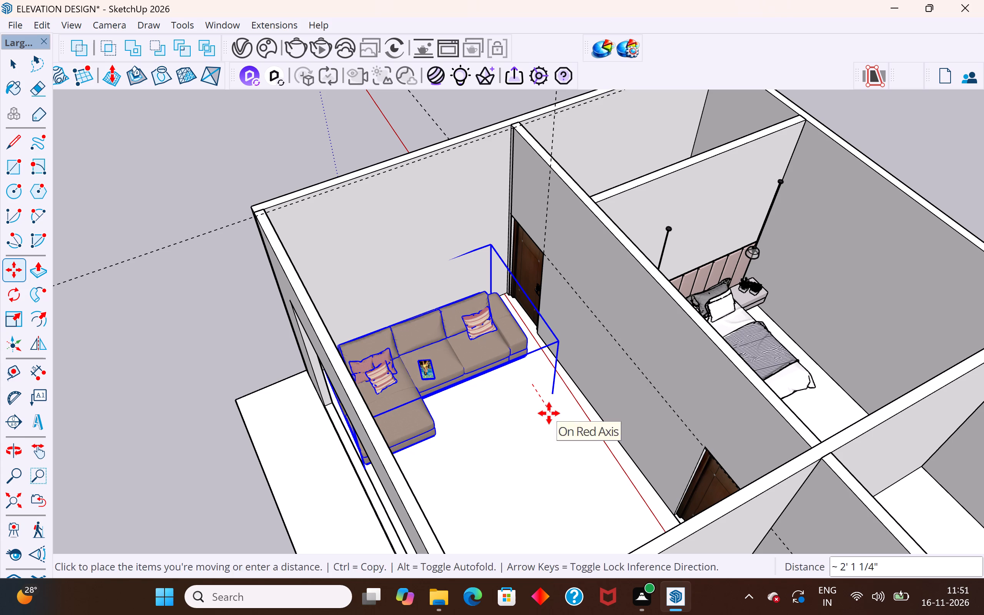
left_click(549, 413)
middle_click_drag(490, 372, 564, 520)
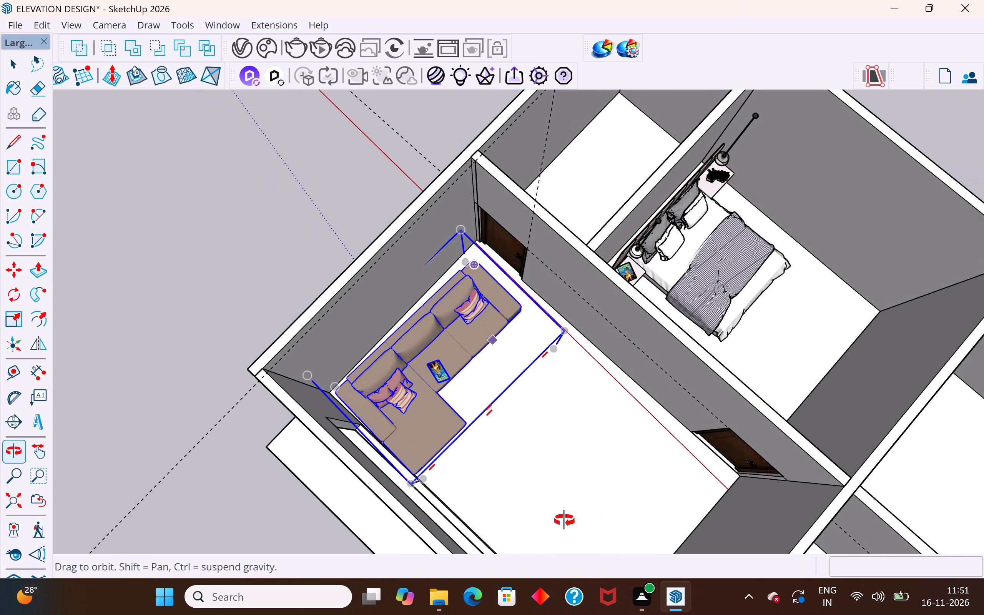
middle_click_drag(564, 520, 529, 509)
Rotate the sofa about 3.8 degrees around the chaise's front corner beside the wide wall opening.
left_click(16, 298)
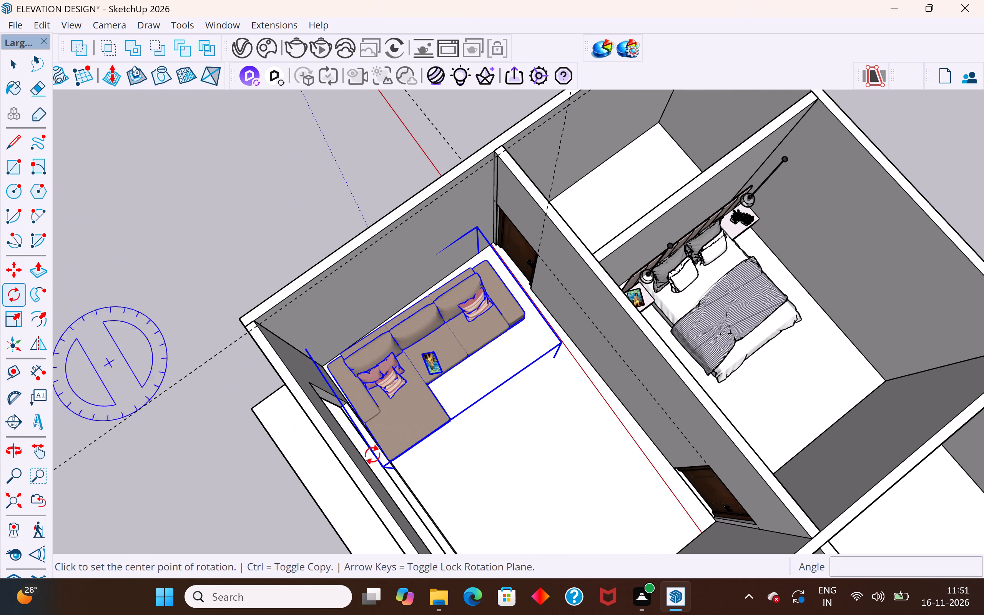
left_click(389, 469)
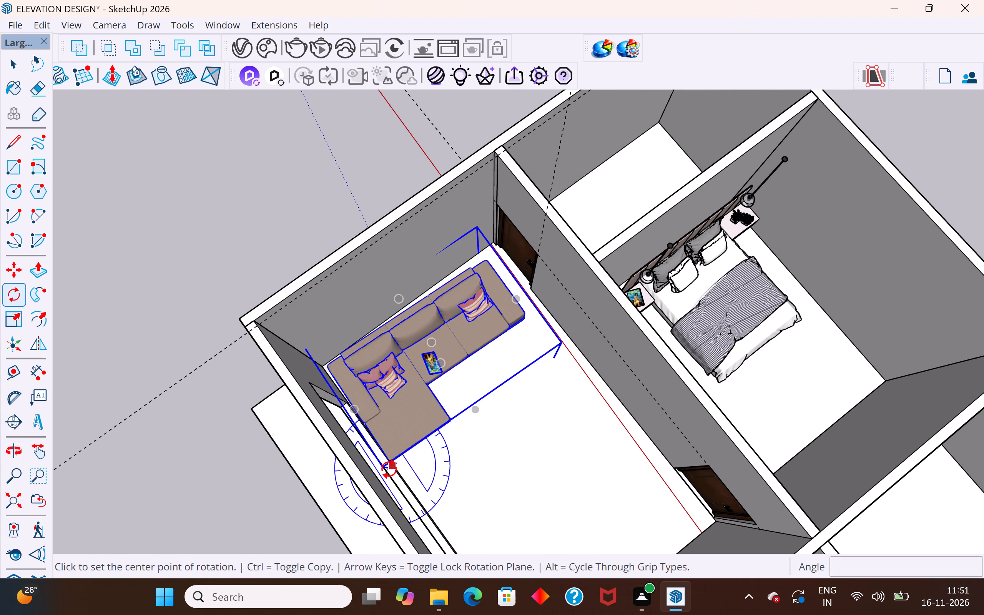
left_click(440, 524)
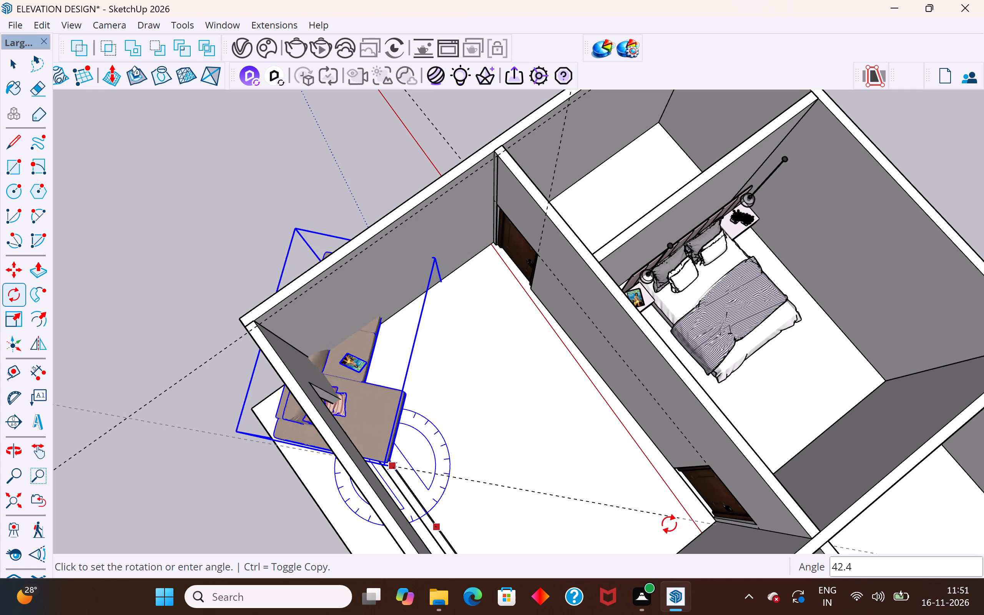
scroll(641, 543, "down", 3)
scroll(660, 374, "down", 3)
middle_click_drag(662, 372, 690, 335)
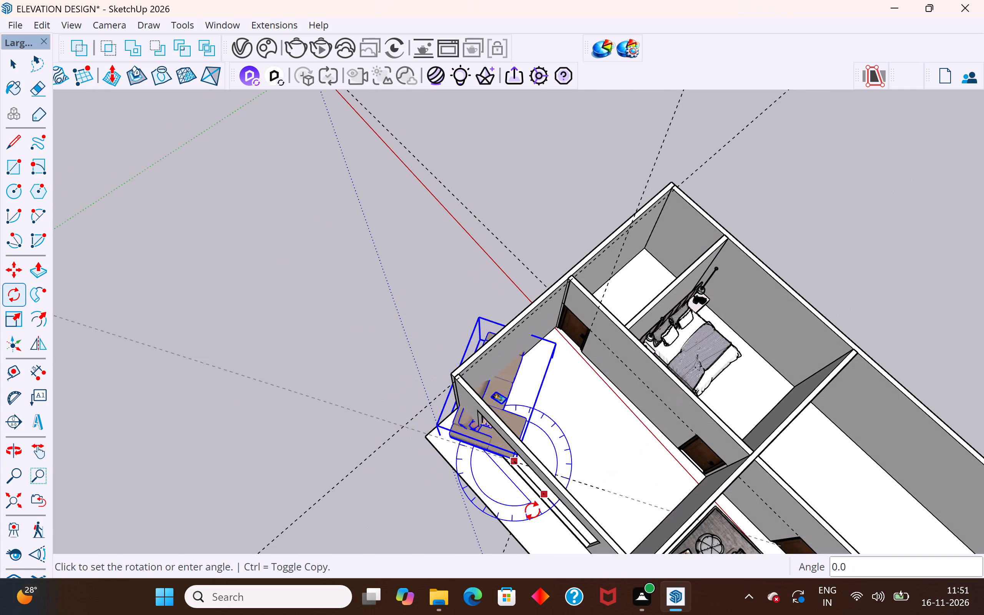
scroll(540, 509, "down", 2)
middle_click_drag(547, 507, 588, 430)
scroll(588, 421, "down", 11)
scroll(611, 468, "up", 6)
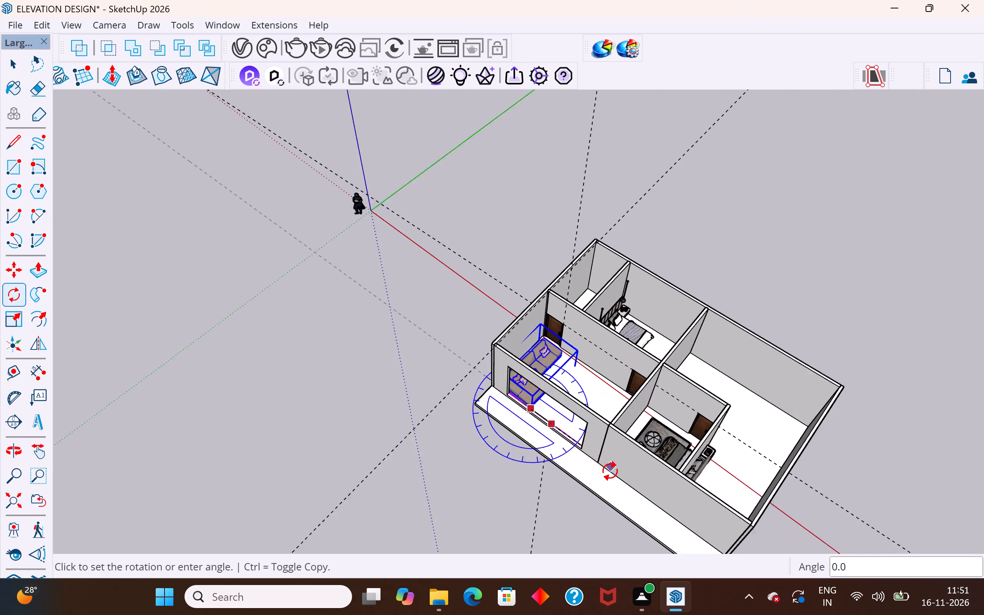
scroll(610, 470, "up", 2)
middle_click_drag(608, 478, 595, 562)
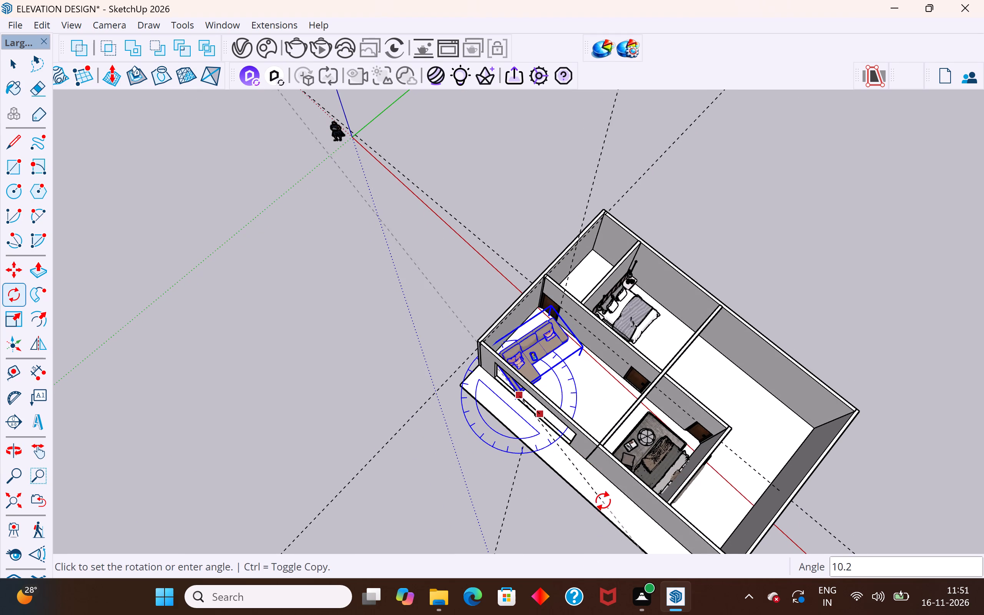
scroll(603, 492, "up", 3)
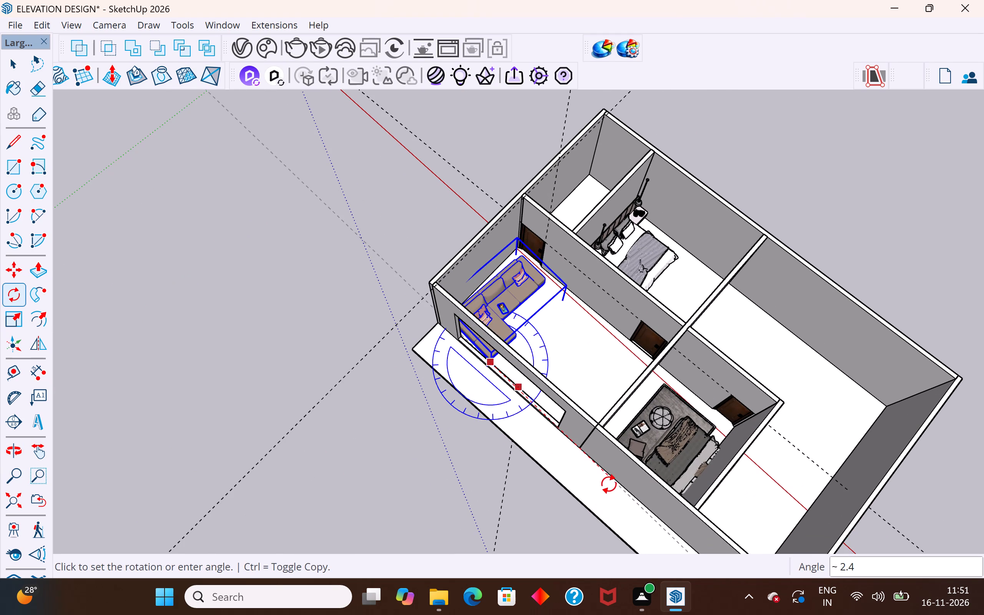
left_click(623, 465)
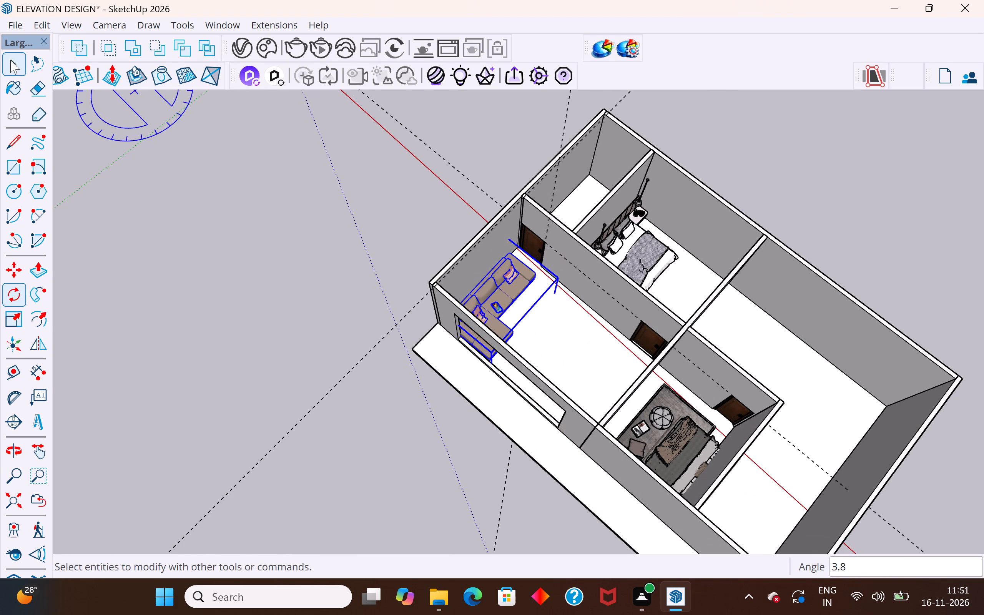
left_click(10, 60)
left_click(231, 311)
Scale the sofa down slightly and uniformly from its front corner on the door side.
middle_click_drag(537, 315, 347, 237)
scroll(547, 336, "up", 4)
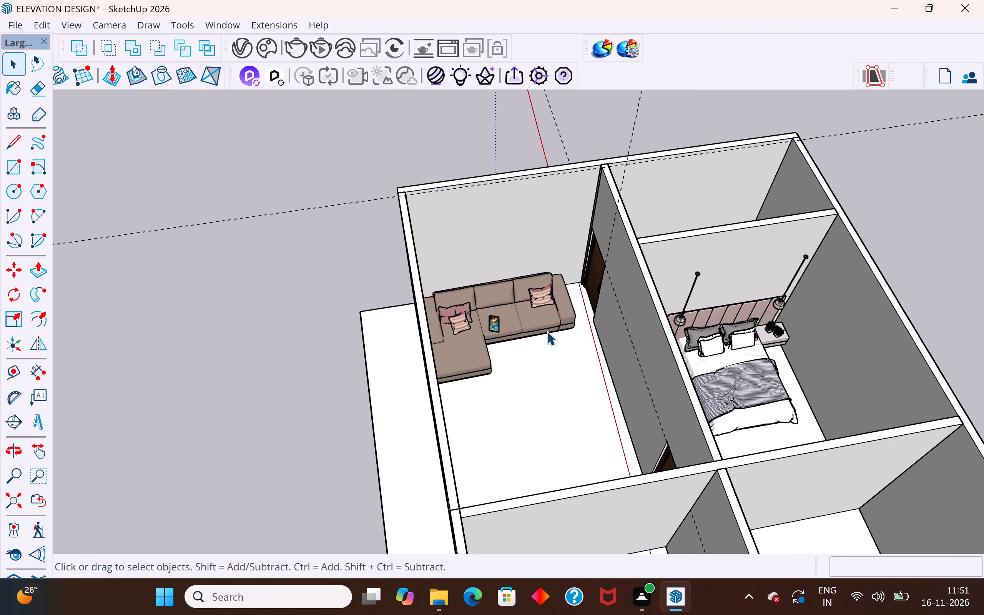
scroll(545, 317, "up", 7)
left_click(532, 322)
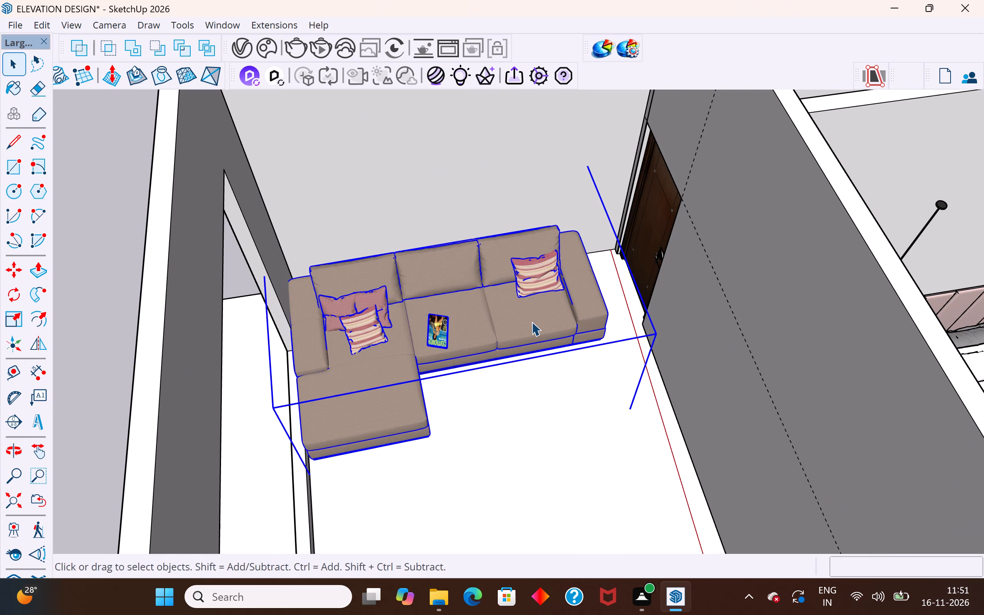
key("s")
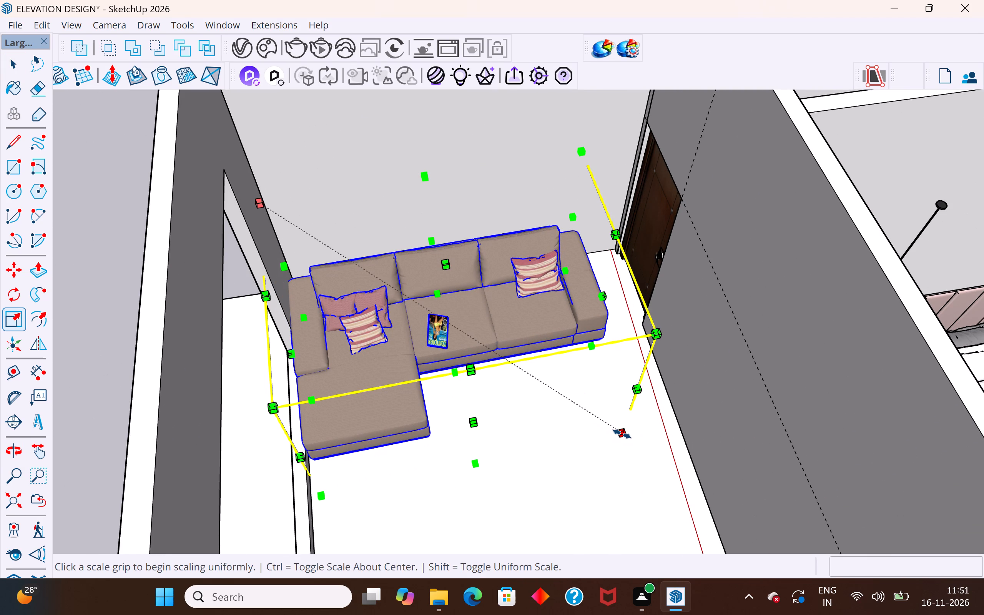
left_click_drag(622, 434, 612, 421, "ctrl")
left_click(25, 61)
left_click(112, 192)
Hide the partition between the living room and the adjoining bedroom, and that bedroom's outer side wall.
scroll(406, 348, "up", 1)
middle_click_drag(406, 348, 430, 305)
scroll(430, 305, "up", 1)
scroll(430, 305, "down", 5)
middle_click_drag(470, 311, 610, 244)
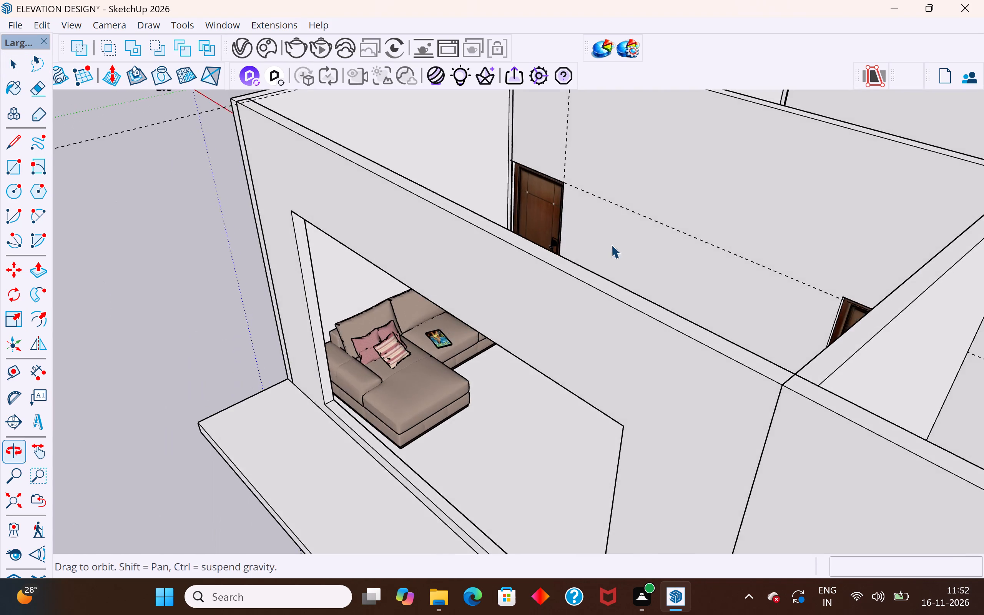
scroll(598, 253, "down", 5)
middle_click_drag(616, 311, 451, 287)
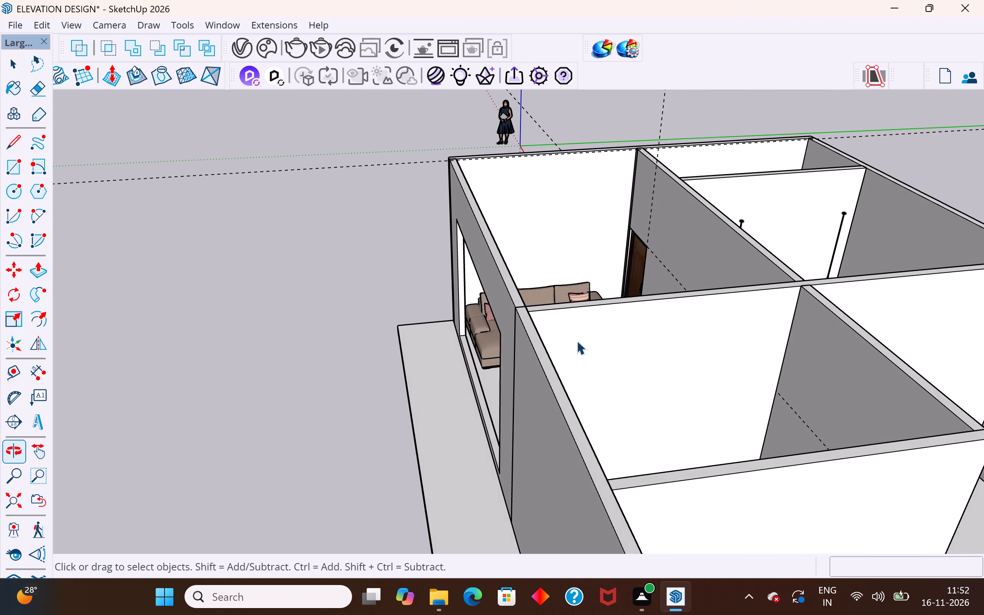
left_click(587, 340)
right_click(587, 340)
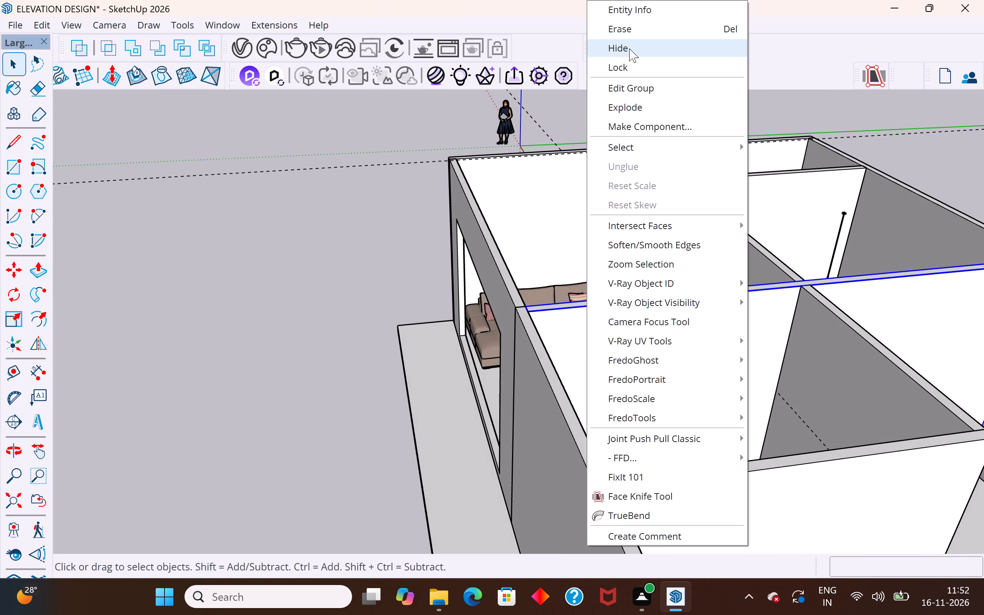
left_click(629, 48)
left_click(552, 407)
right_click(552, 407)
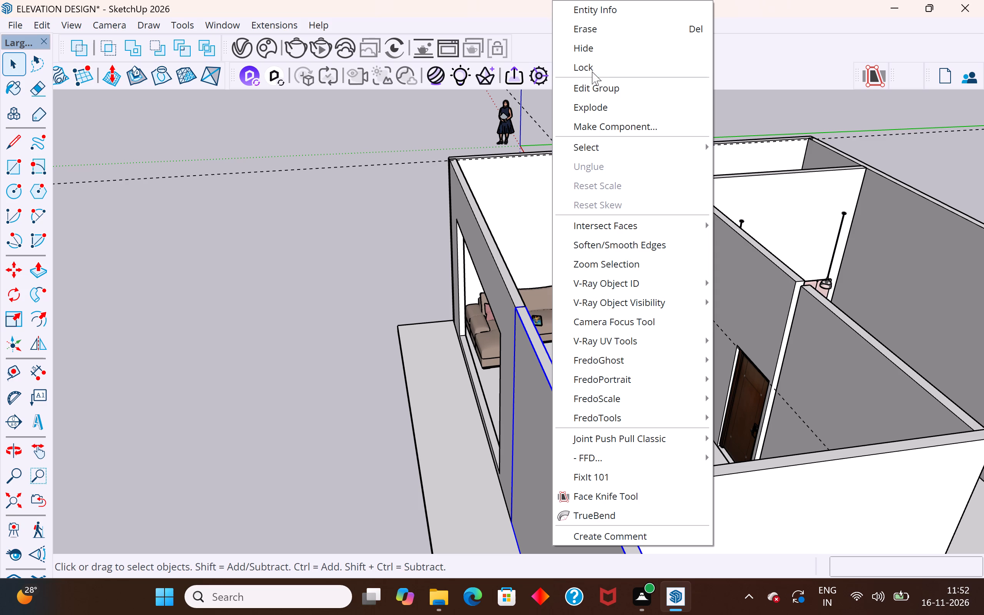
left_click(595, 47)
Hide the wall behind the adjoining bedroom's headboard and the house's end wall beyond it.
scroll(550, 171, "down", 5)
left_click(681, 337)
right_click(681, 337)
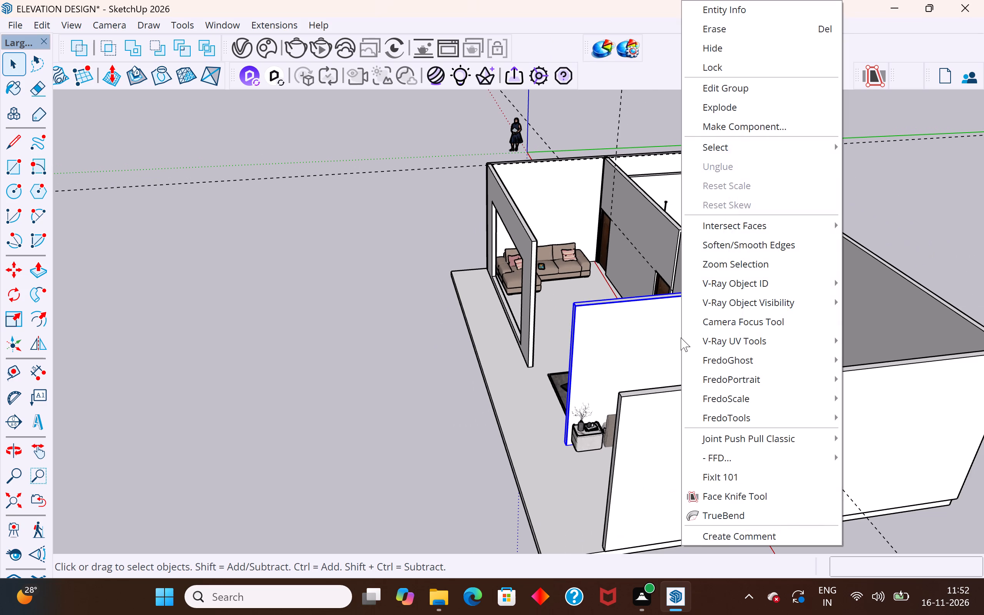
left_click(706, 45)
left_click(716, 384)
right_click(716, 384)
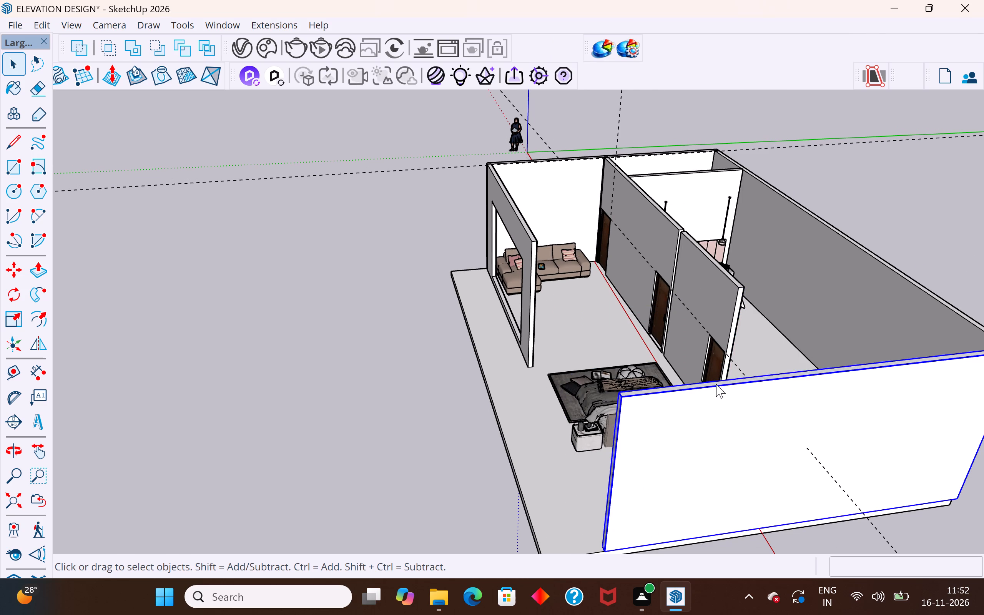
left_click(745, 56)
Examine the sofa's placement against the end wall, the wide opening and the living room floor.
scroll(601, 356, "up", 4)
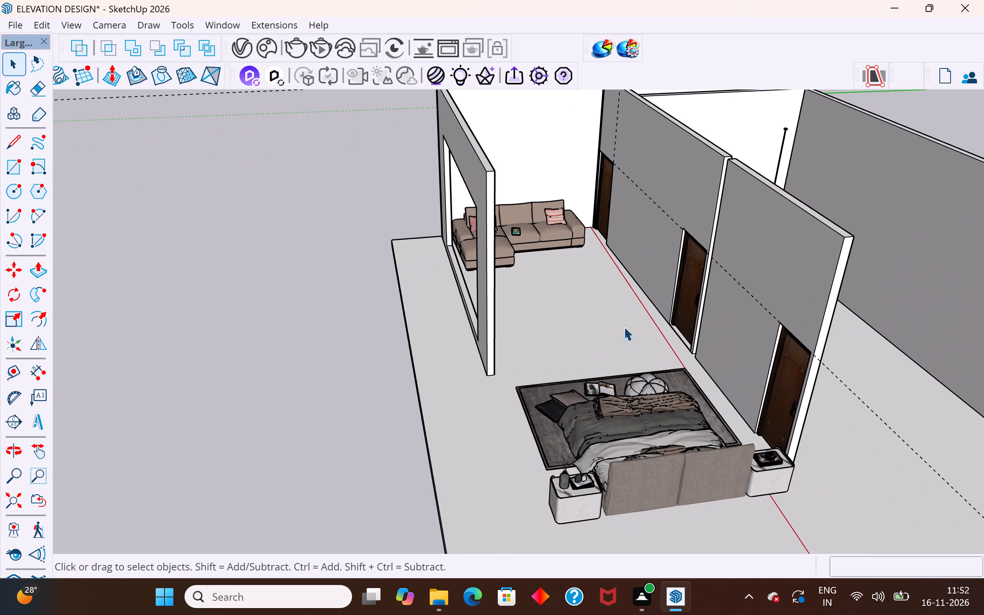
middle_click_drag(633, 308, 568, 236)
scroll(502, 277, "up", 12)
middle_click_drag(620, 278, 605, 267)
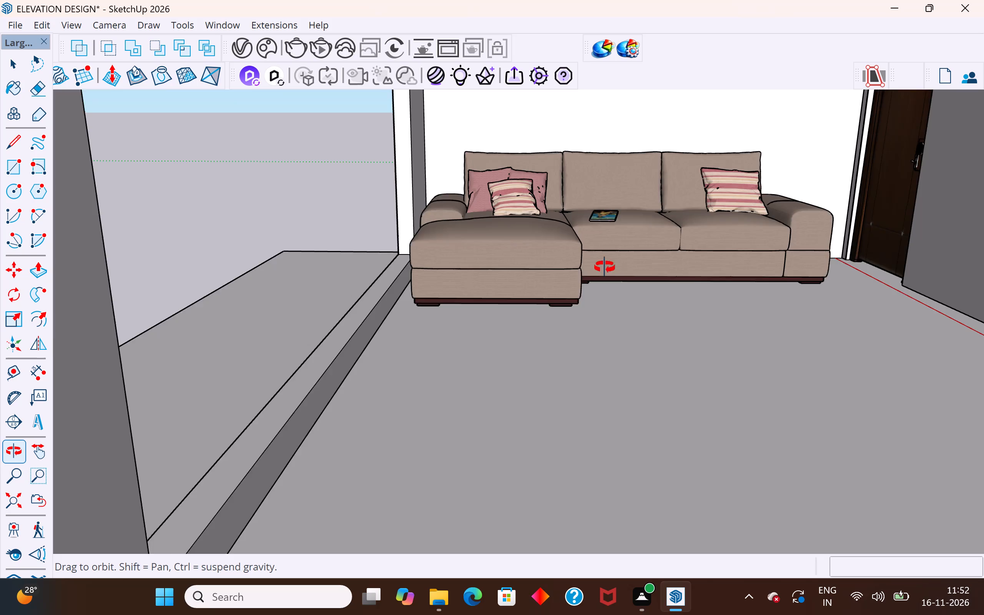
middle_click_drag(605, 267, 624, 260)
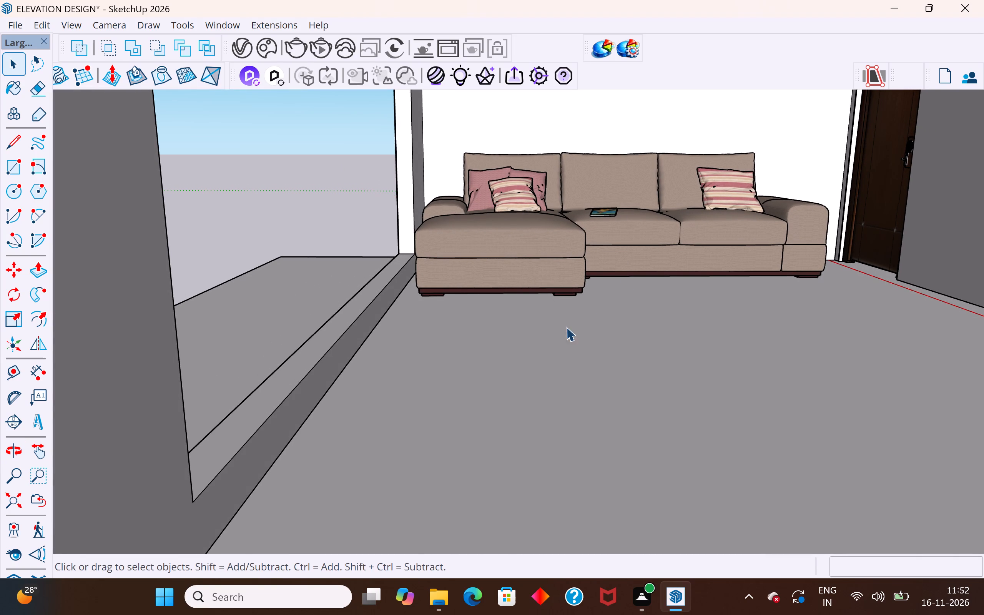
scroll(561, 323, "down", 5)
middle_click_drag(610, 305, 469, 356)
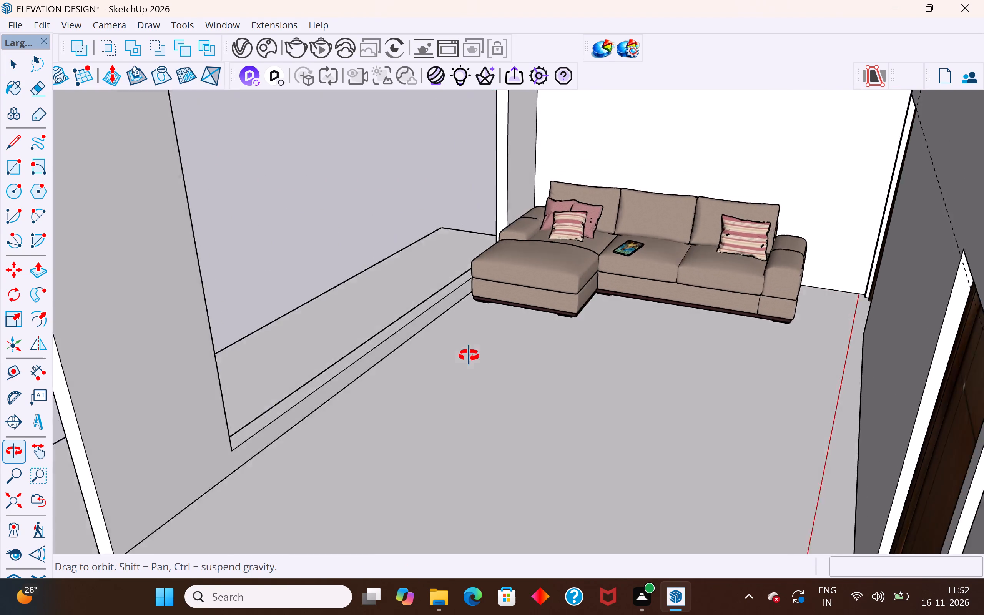
middle_click_drag(469, 356, 638, 290)
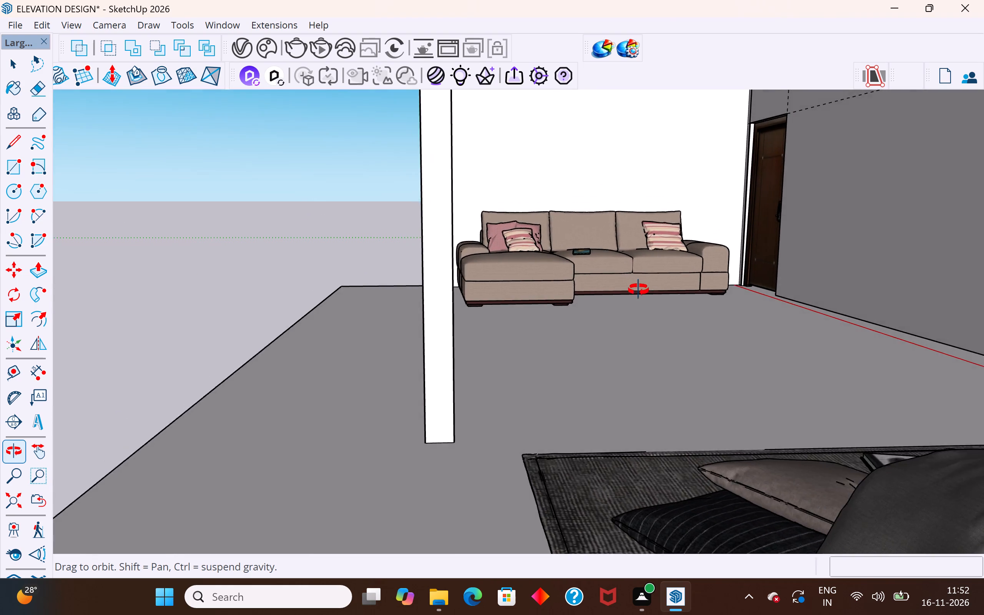
middle_click_drag(638, 290, 605, 378)
scroll(667, 301, "up", 1)
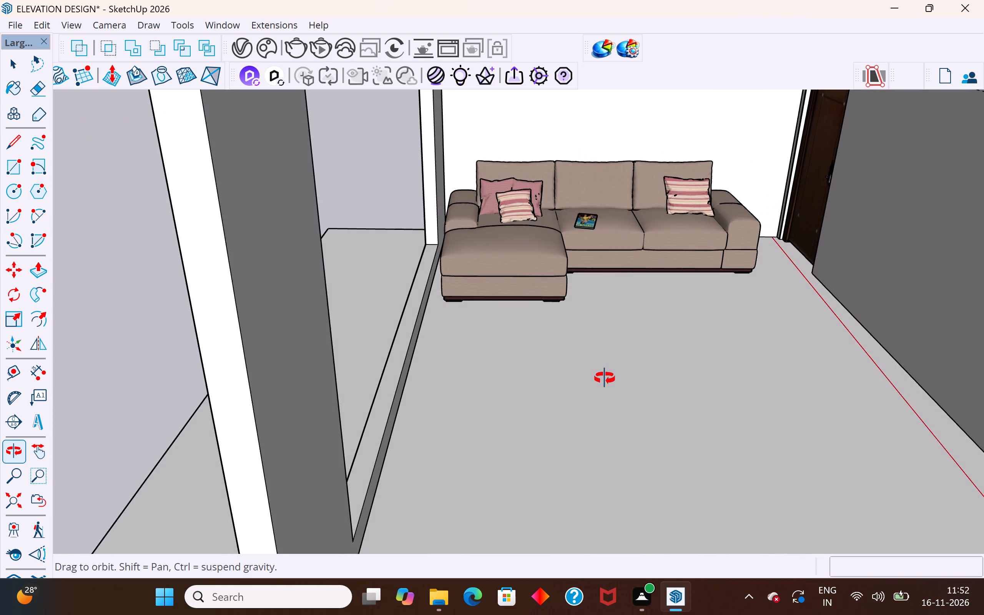
middle_click_drag(605, 378, 622, 278)
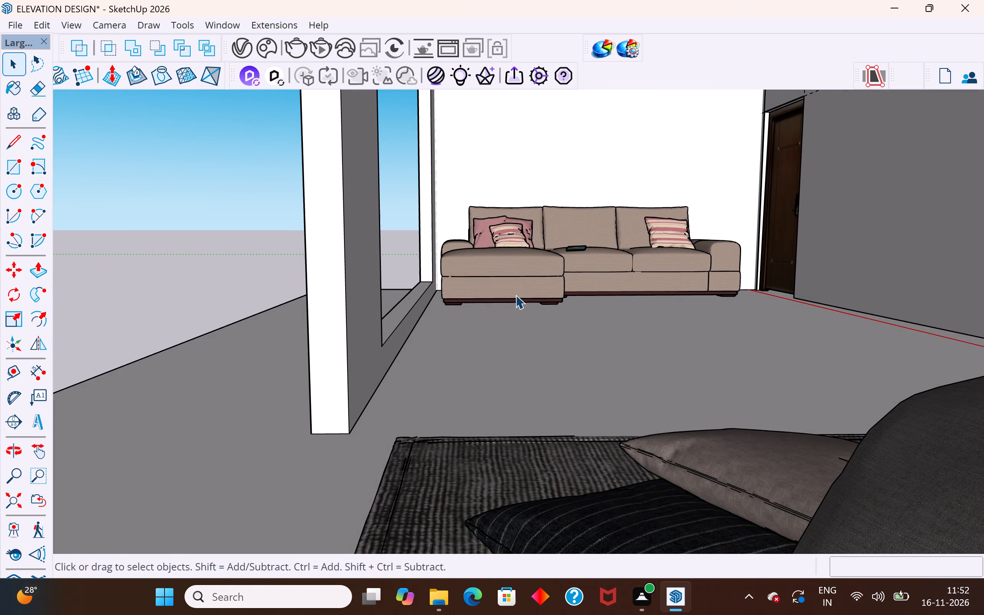
Lower the L-shaped sofa by about 1 3/4" onto the living room floor.
left_click(512, 291)
scroll(518, 288, "up", 2)
middle_click_drag(526, 286, 546, 247)
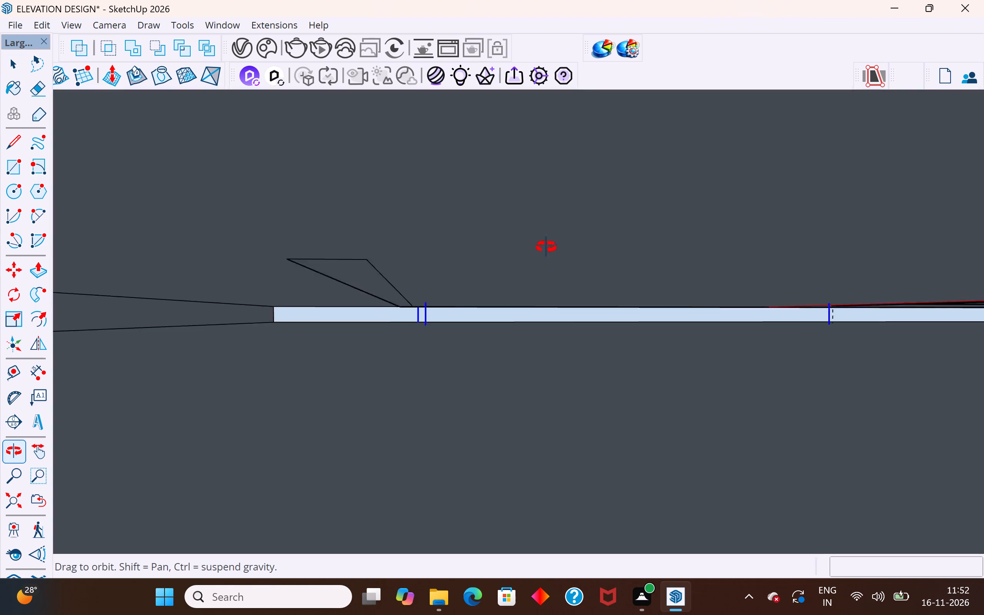
middle_click_drag(546, 247, 548, 263)
scroll(503, 302, "up", 4)
scroll(456, 316, "up", 1)
middle_click_drag(456, 316, 452, 299)
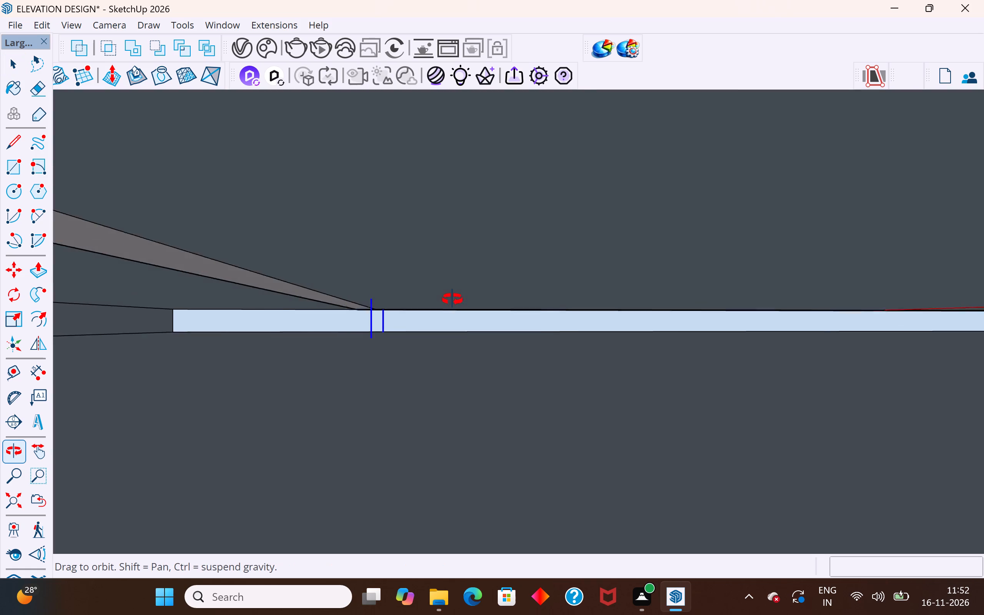
middle_click_drag(452, 299, 465, 312)
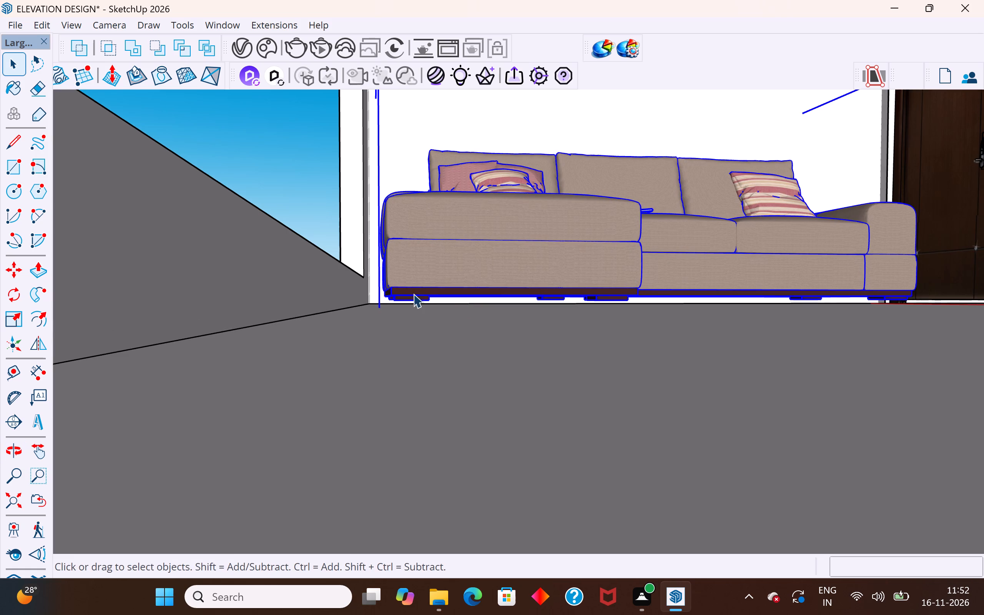
key("m")
left_click(392, 294)
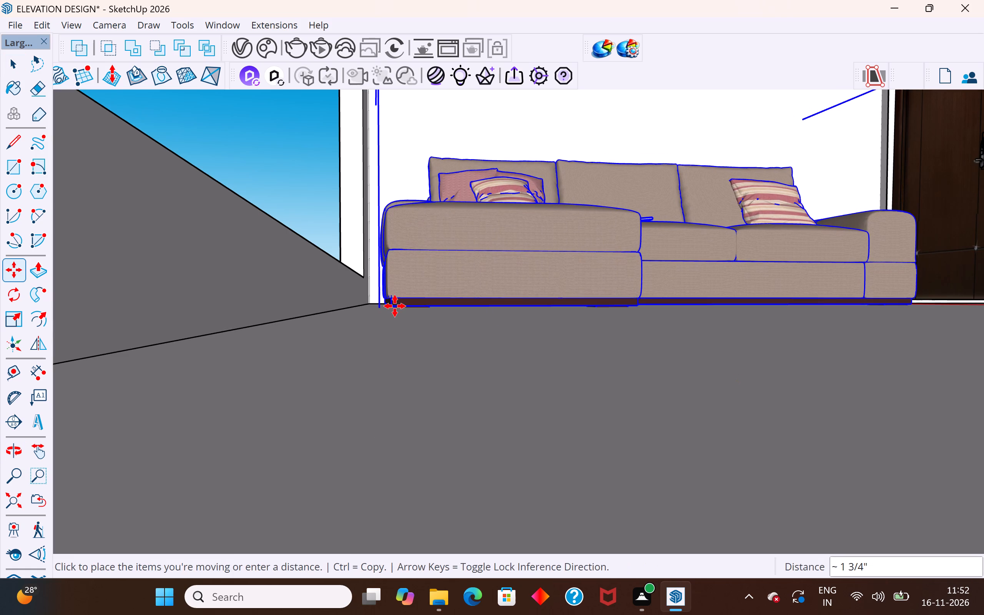
left_click(395, 306)
scroll(505, 370, "down", 10)
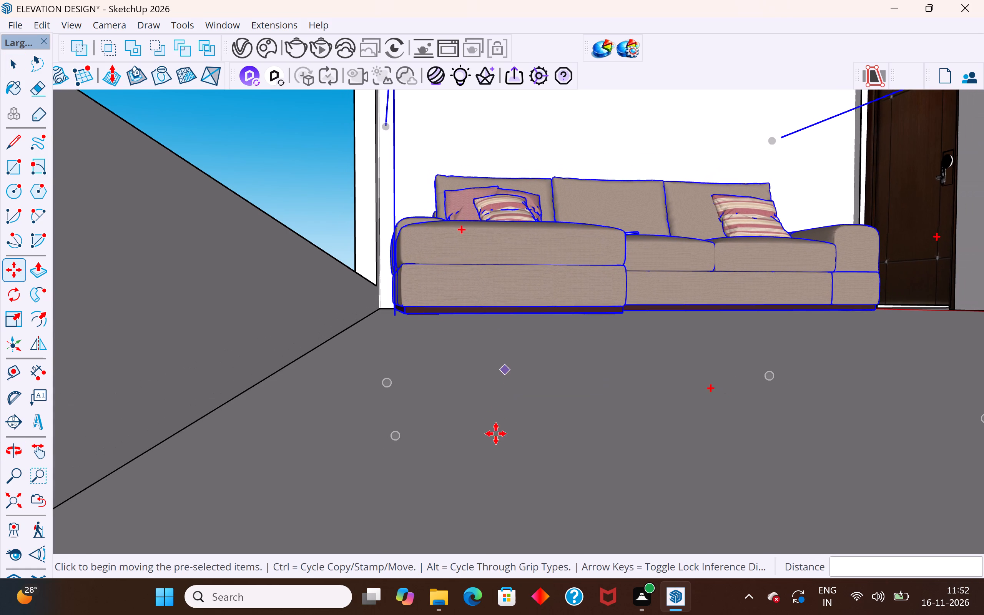
left_click(14, 66)
left_click(228, 166)
Examine the sofa's feet from beneath the floor slab and its placement through the wide front opening.
scroll(386, 263, "down", 4)
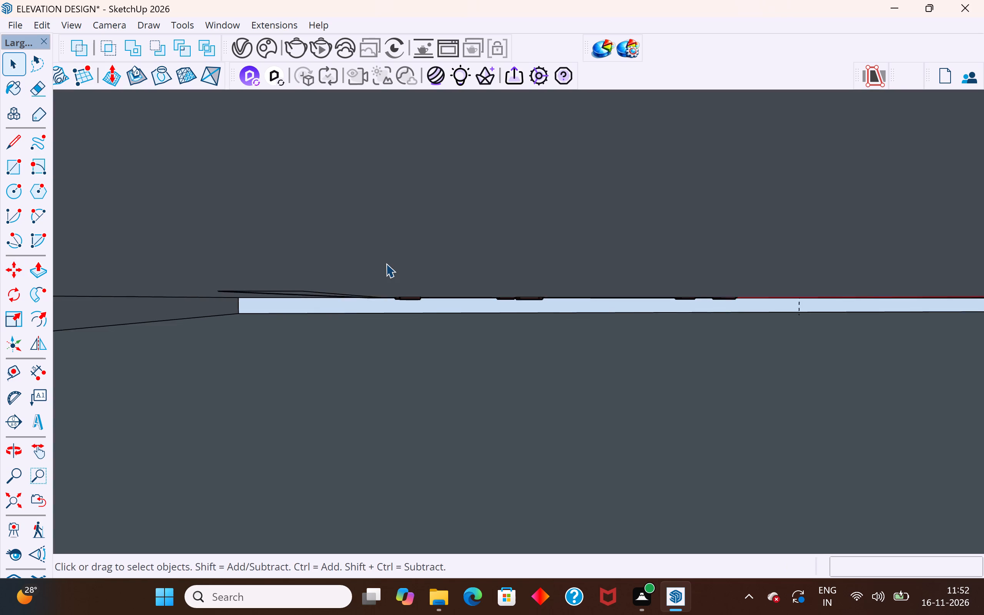
scroll(386, 263, "down", 3)
middle_click_drag(393, 271, 413, 333)
scroll(413, 333, "up", 1)
scroll(413, 333, "down", 14)
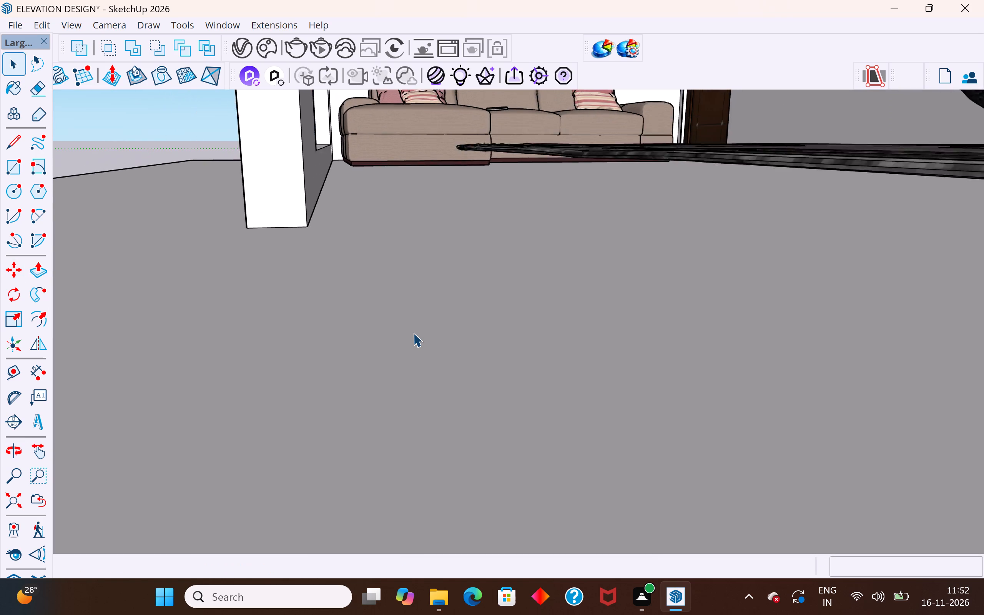
scroll(413, 333, "down", 20)
scroll(413, 333, "down", 3)
middle_click_drag(404, 339, 762, 384)
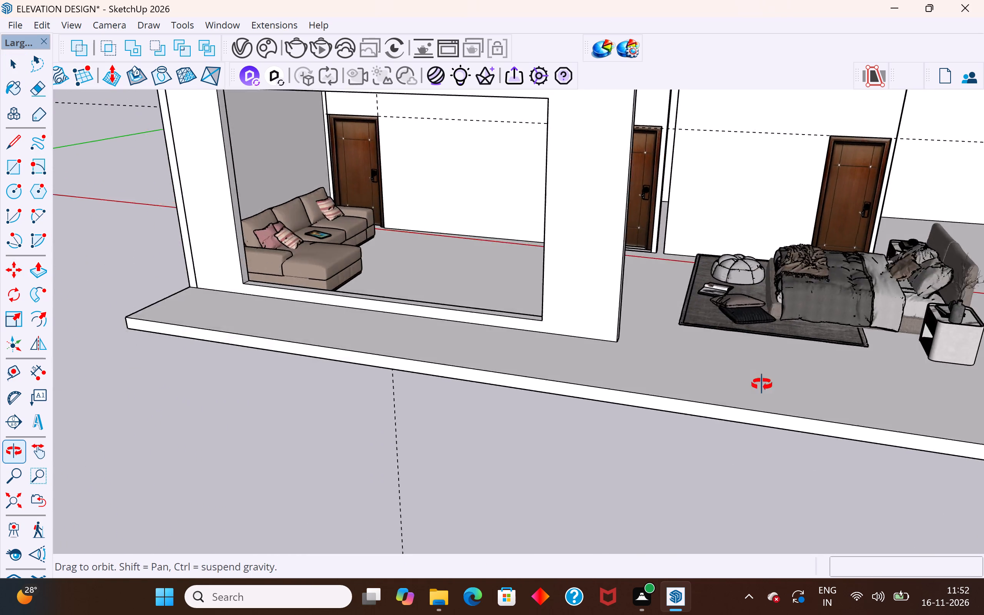
middle_click_drag(762, 384, 800, 400)
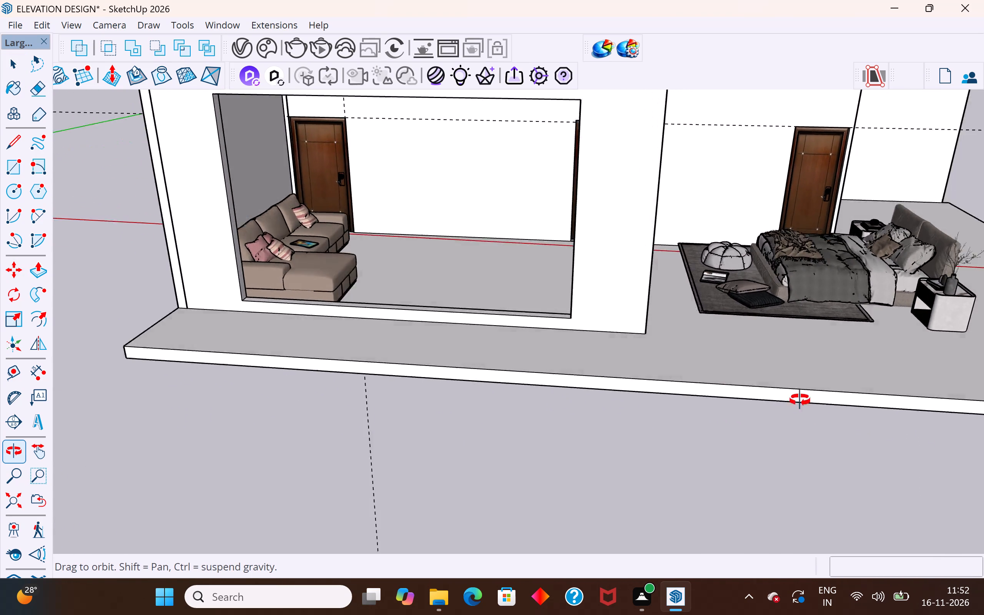
middle_click_drag(800, 400, 891, 400)
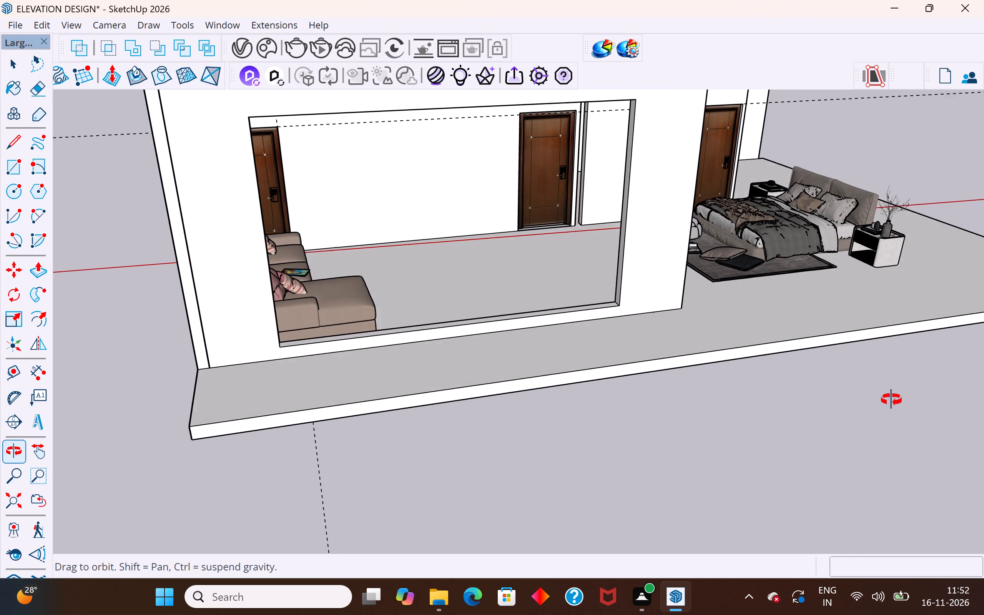
middle_click_drag(891, 400, 904, 398)
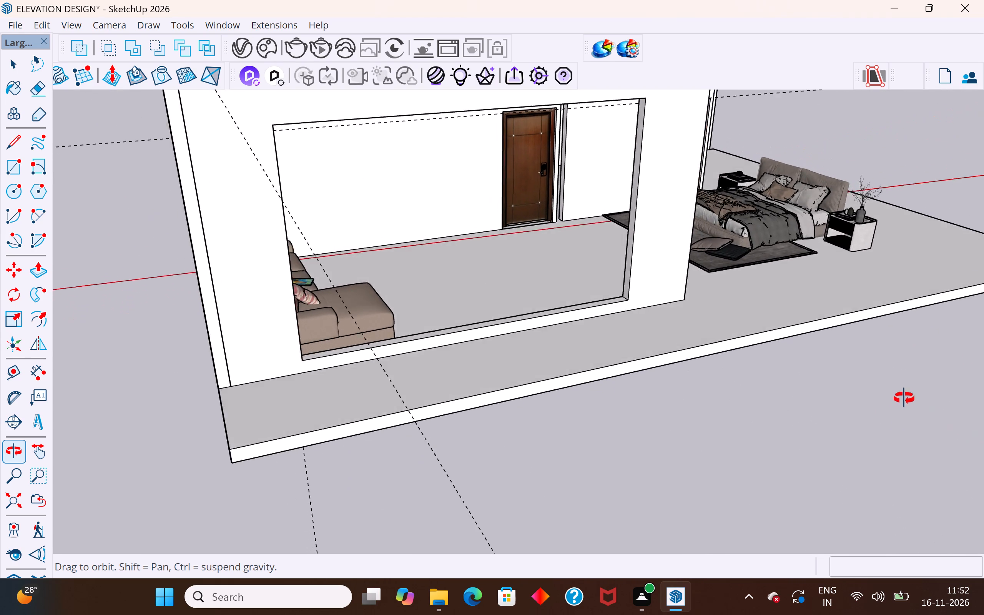
middle_click_drag(904, 398, 793, 465)
Move the grey bed set with its rug and nightstands about 26' 10 1/2" along the red axis, outside the house.
scroll(584, 359, "down", 10)
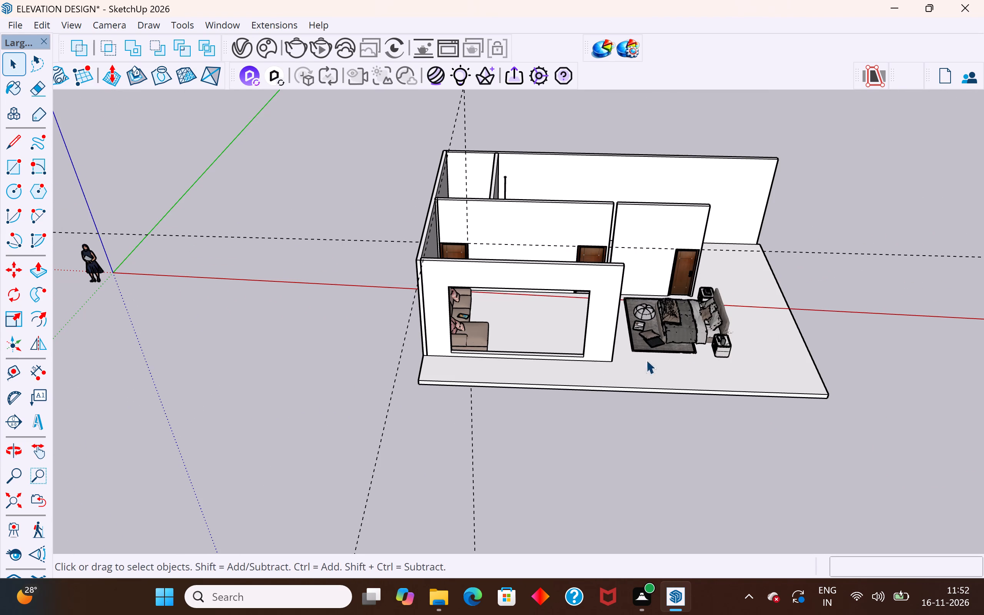
left_click(698, 321)
key("m")
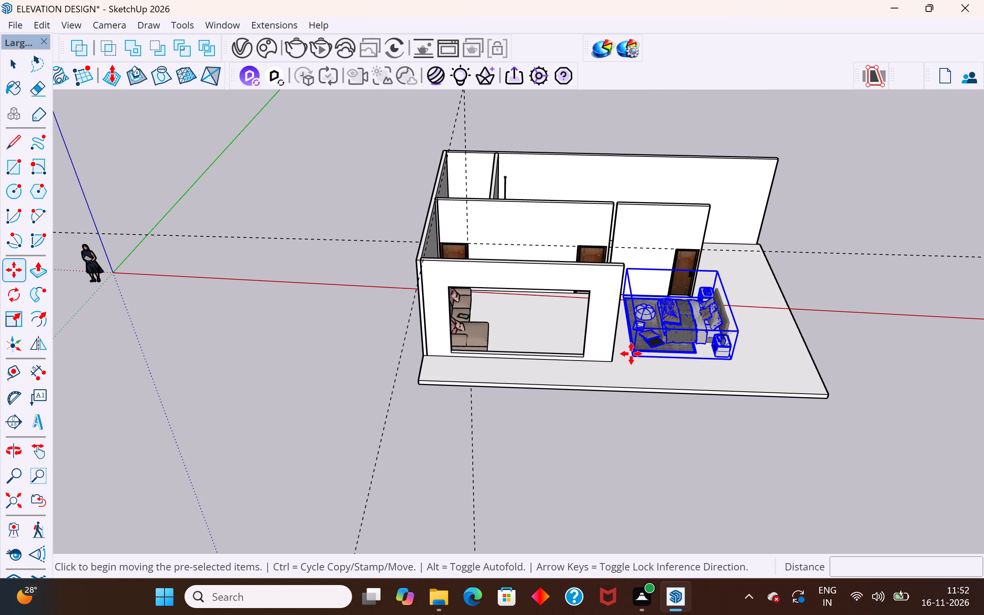
left_click(631, 354)
left_click(897, 369)
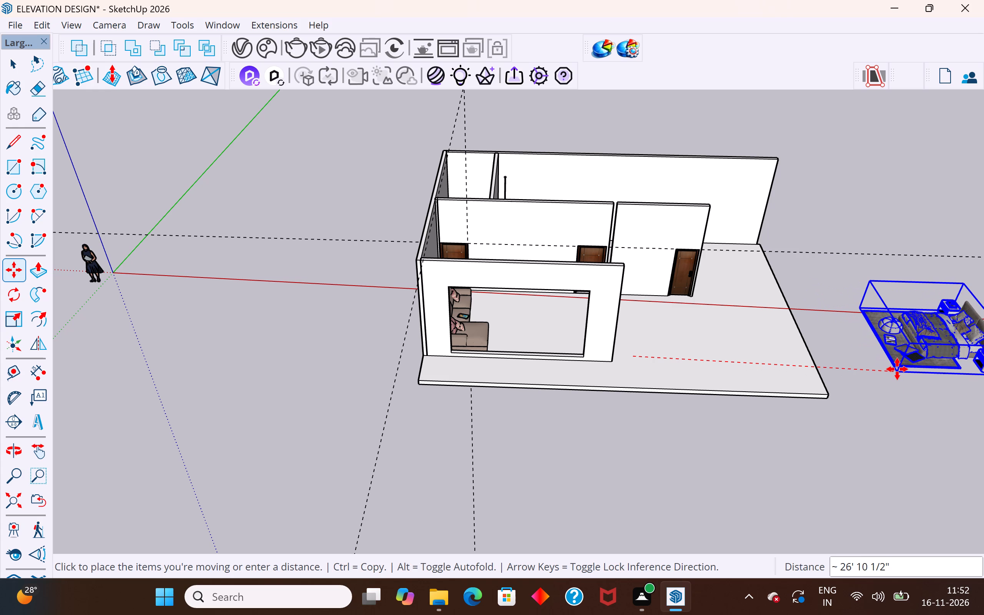
left_click(15, 66)
left_click(164, 164)
Examine the living room layout from above and outside, checking the sofa against the end wall, doors and front opening.
scroll(470, 335, "down", 4)
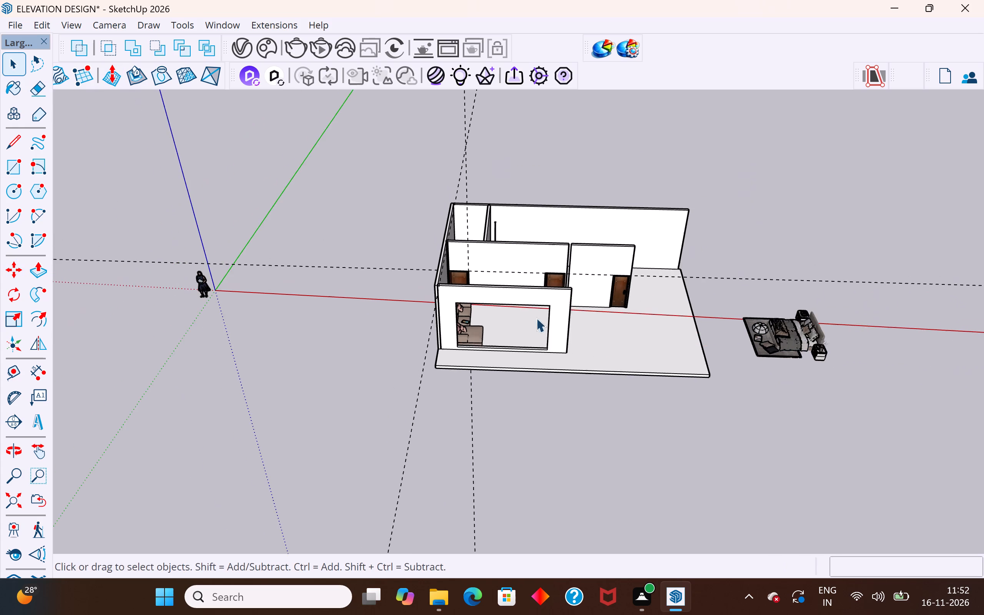
middle_click_drag(568, 309, 544, 286)
scroll(544, 288, "up", 8)
middle_click_drag(544, 286, 544, 285)
middle_click_drag(549, 280, 189, 431)
scroll(633, 312, "up", 3)
middle_click_drag(568, 324, 563, 236)
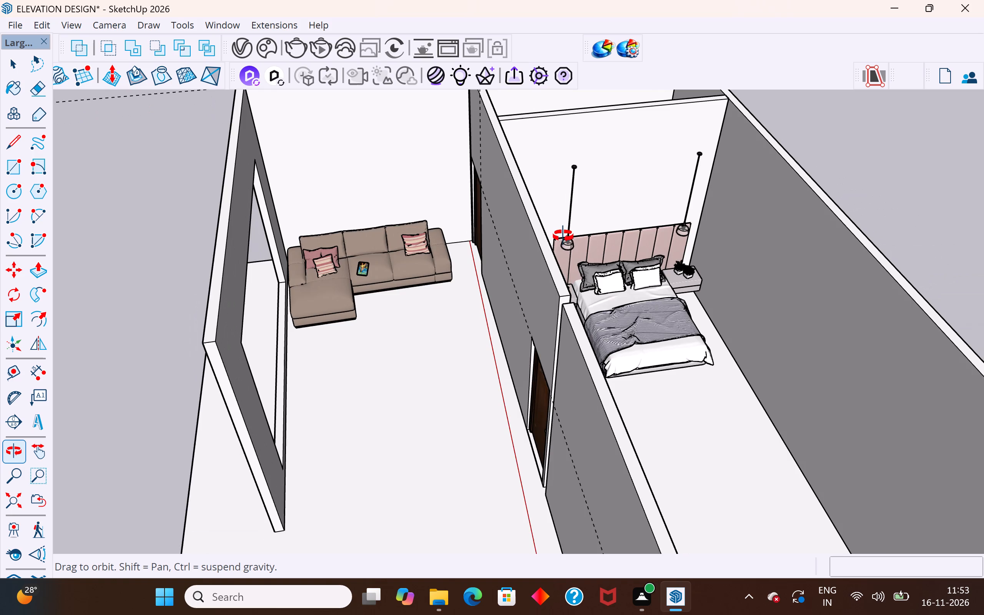
middle_click_drag(563, 236, 617, 270)
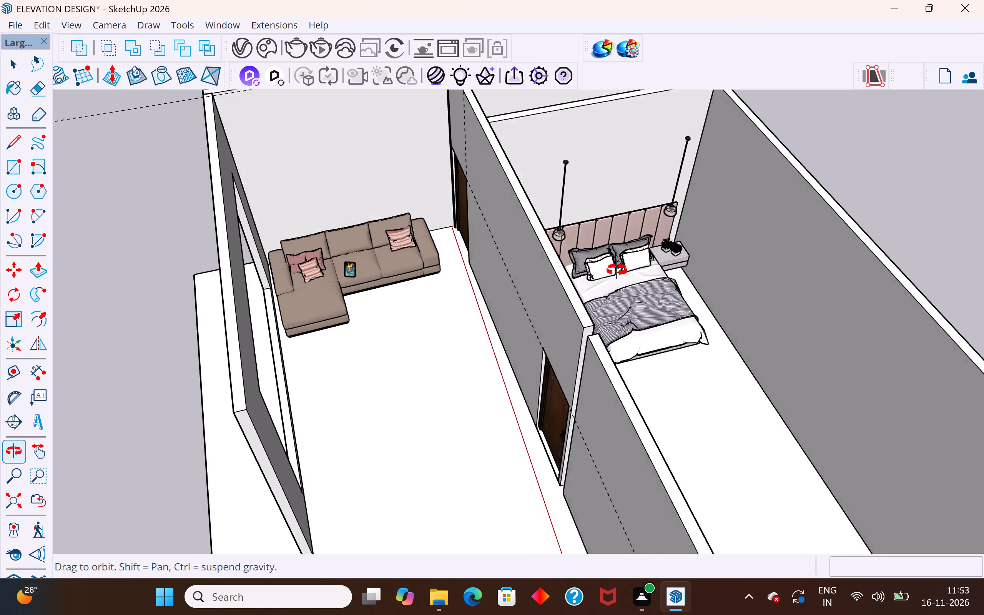
middle_click_drag(617, 270, 737, 261)
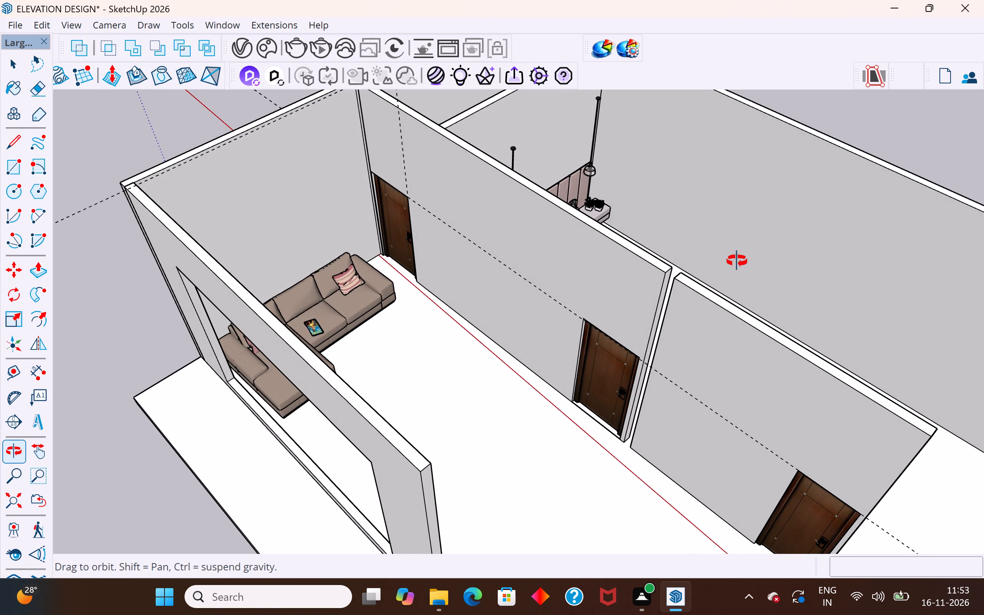
middle_click_drag(737, 261, 809, 246)
scroll(342, 375, "up", 4)
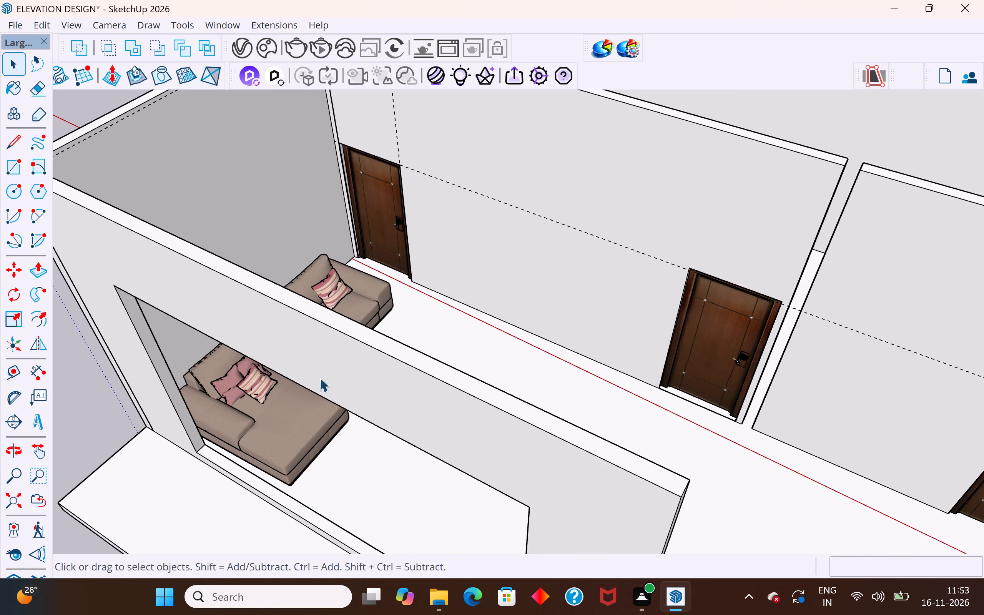
middle_click_drag(434, 360, 158, 386)
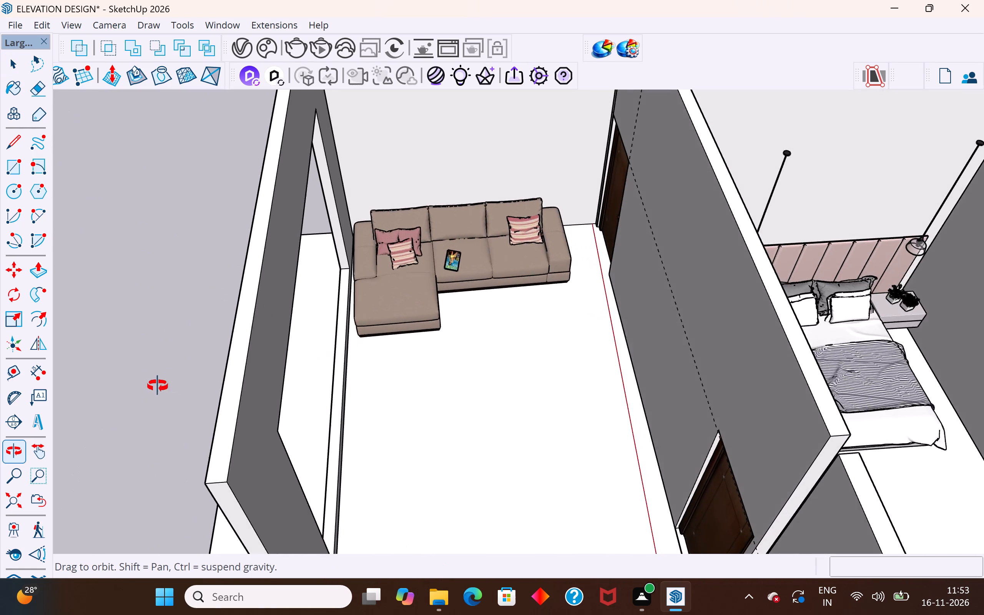
middle_click_drag(158, 386, 481, 139)
scroll(484, 135, "down", 6)
middle_click_drag(443, 353, 450, 391)
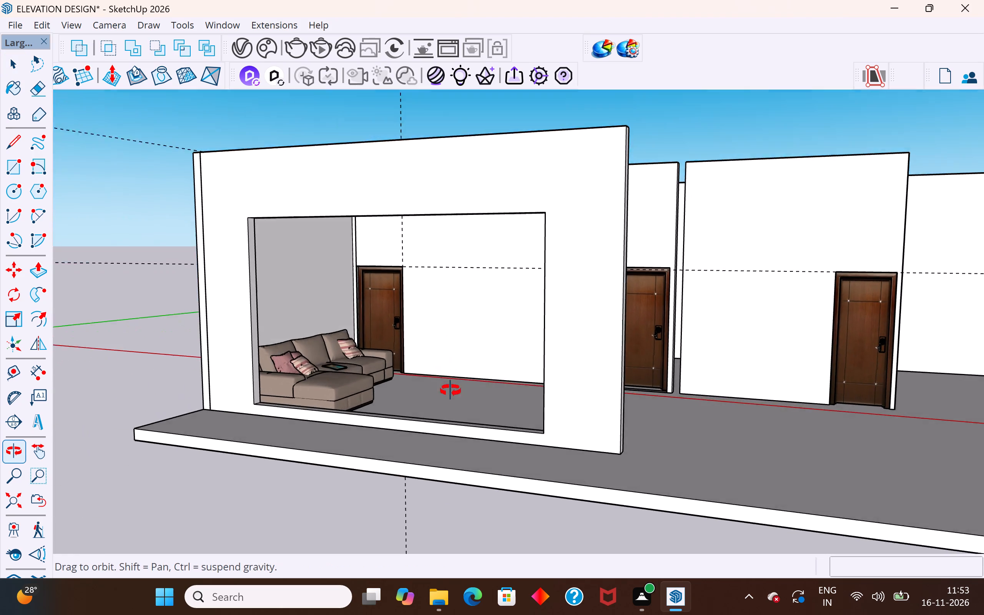
middle_click_drag(450, 391, 549, 422)
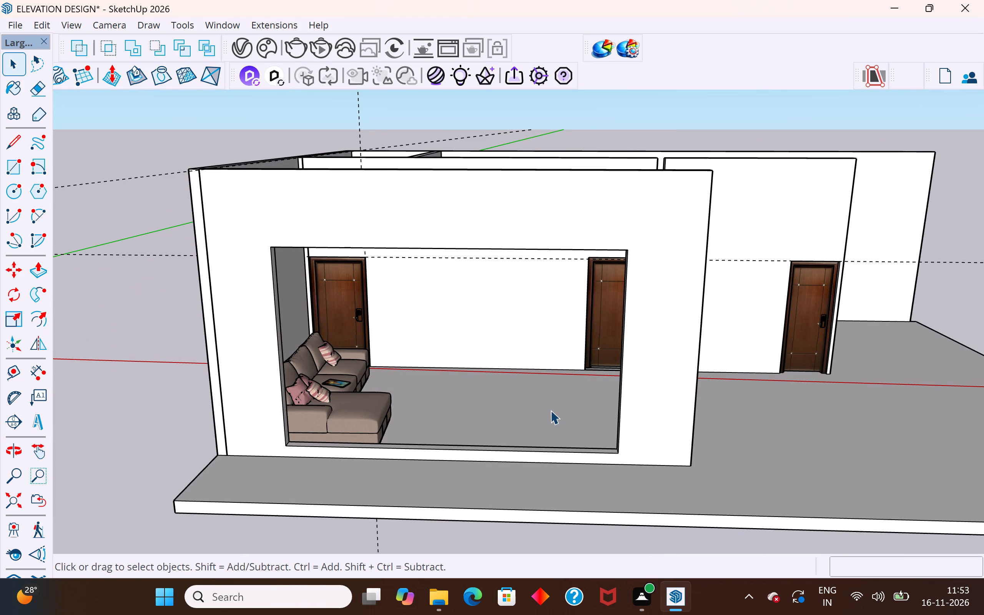
Flip the L-shaped sofa about its green plane so its backrest faces away from the end wall.
scroll(335, 387, "up", 3)
middle_click_drag(328, 377, 458, 407)
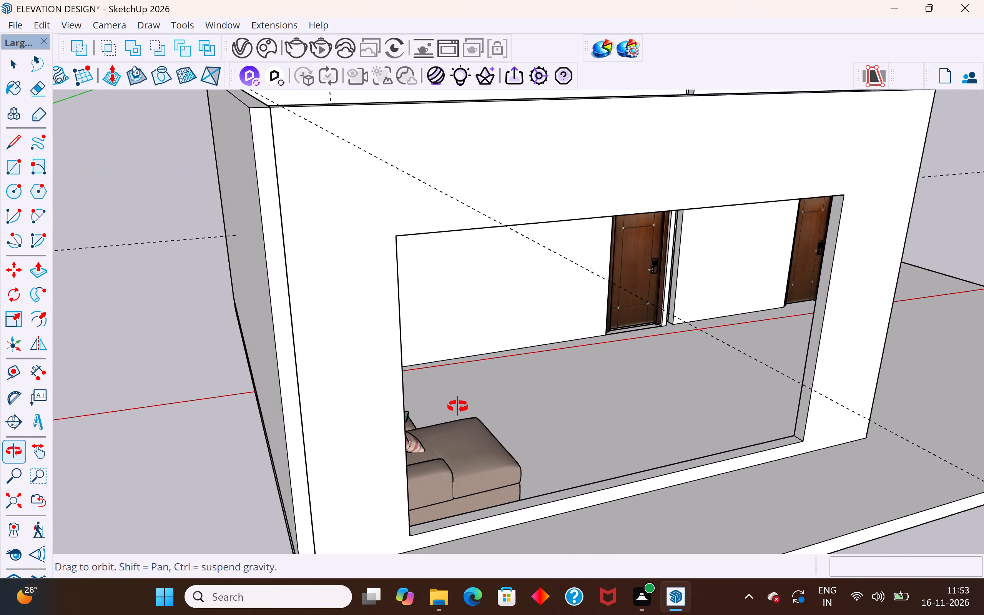
middle_click_drag(458, 407, 345, 412)
left_click(381, 461)
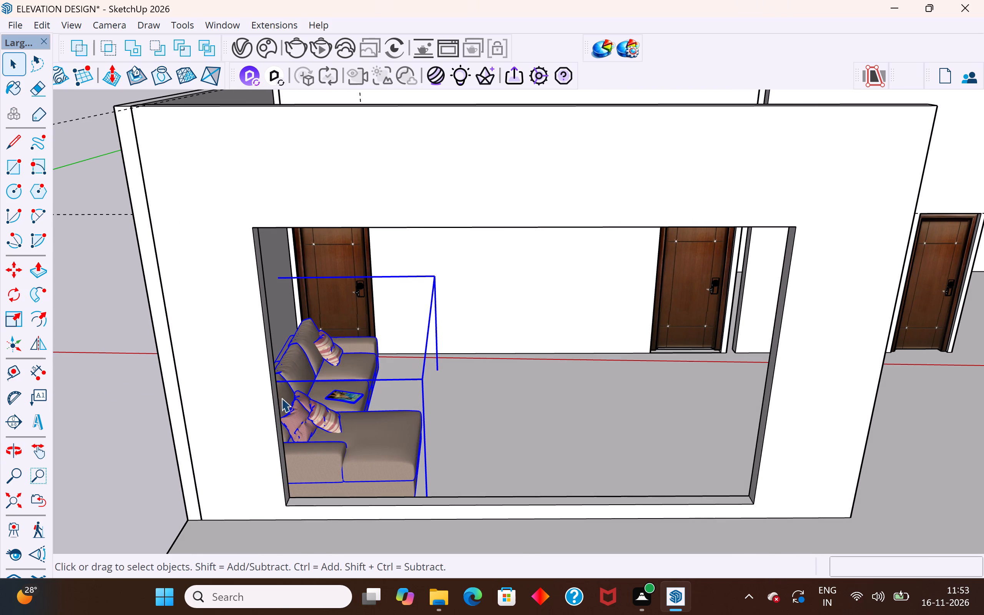
left_click(41, 351)
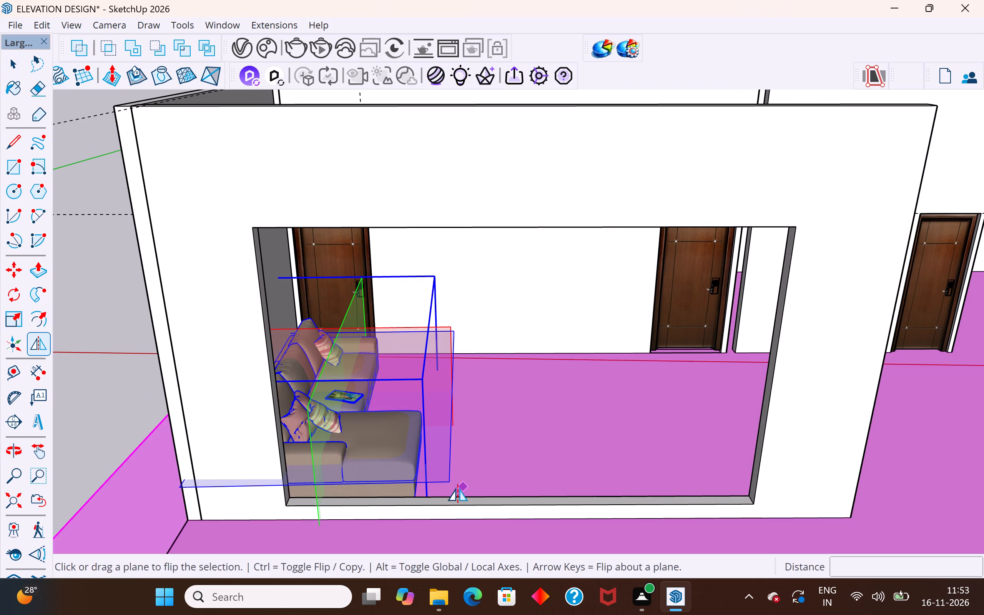
left_click(444, 479)
left_click(444, 479)
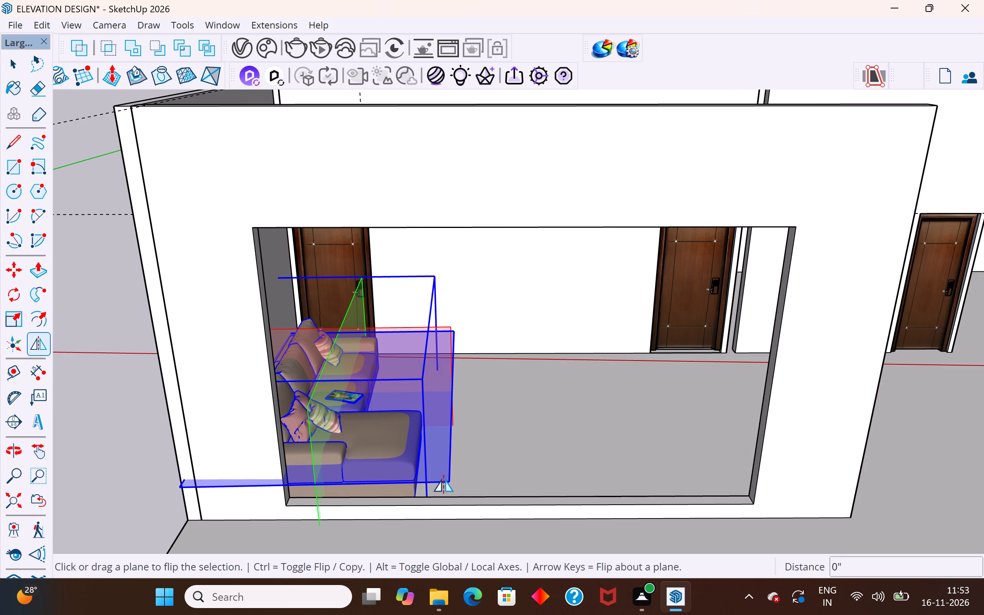
left_click(313, 509)
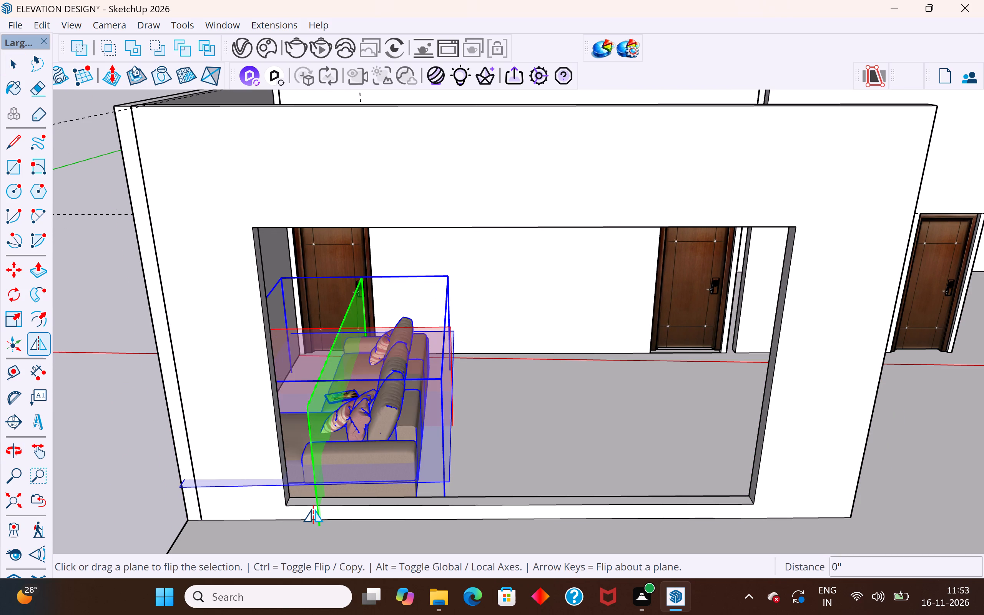
left_click(19, 65)
left_click(115, 287)
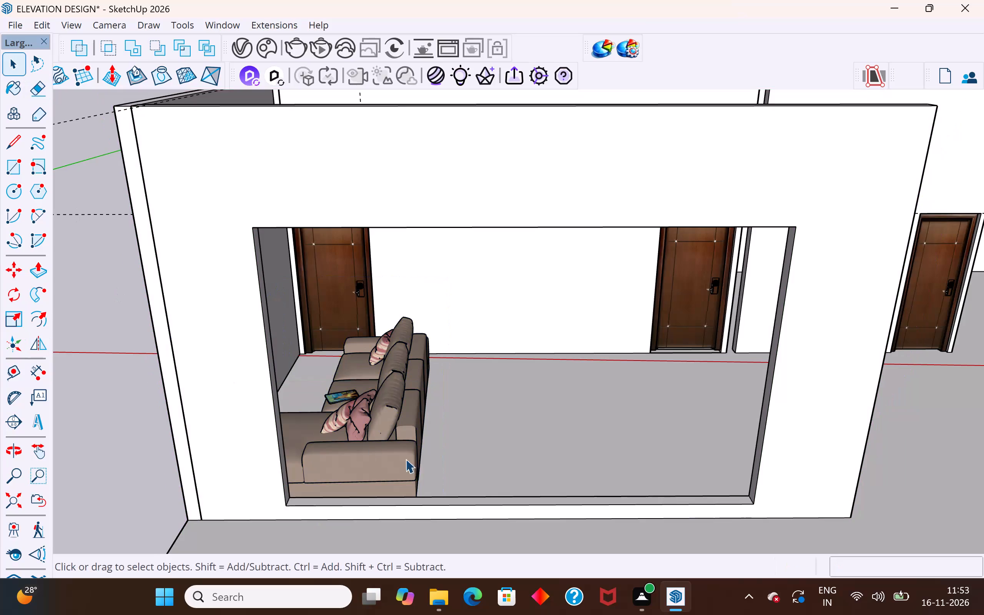
Move the flipped sofa about 8' 7" along the living room, away from the end wall towards the second door.
left_click(414, 461)
scroll(447, 418, "down", 2)
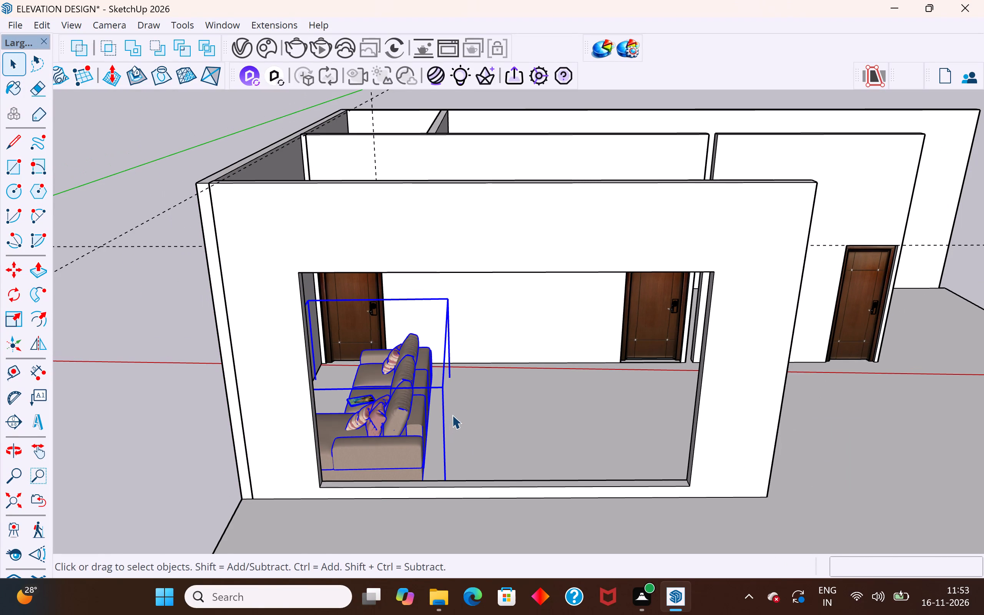
key("m")
scroll(465, 374, "up", 10)
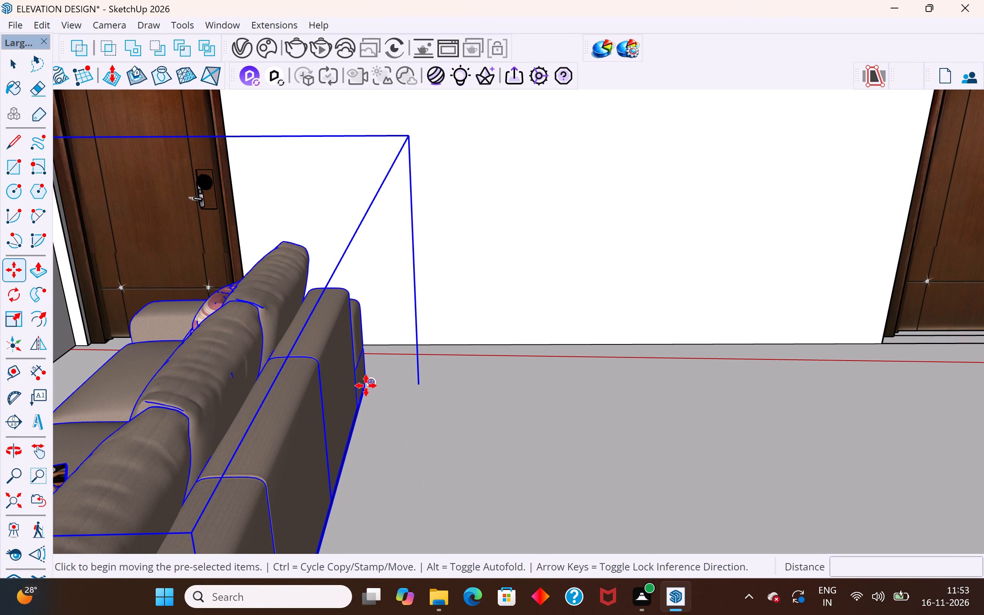
left_click(364, 392)
scroll(701, 378, "down", 5)
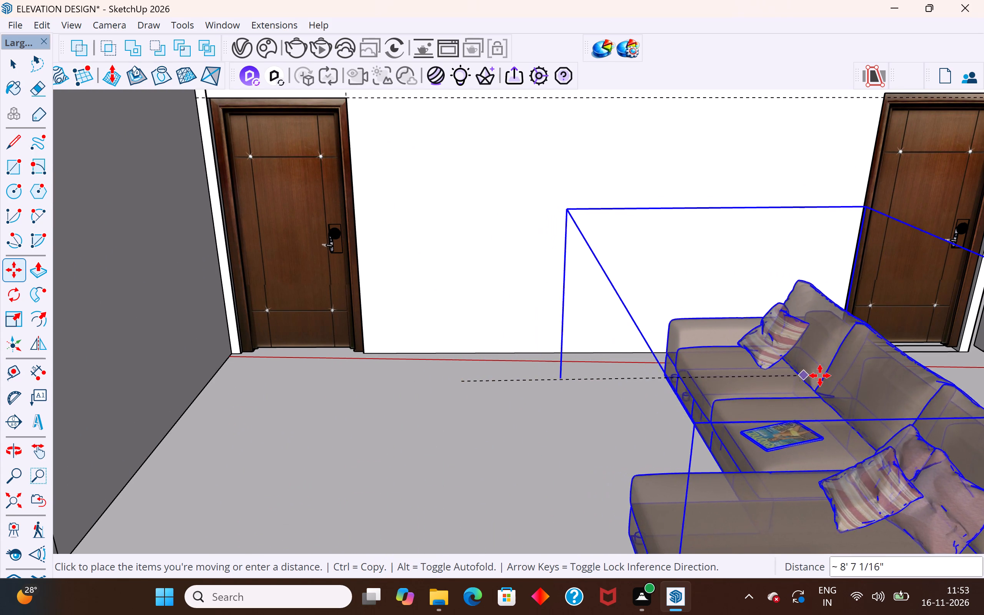
left_click(832, 391)
scroll(628, 321, "down", 5)
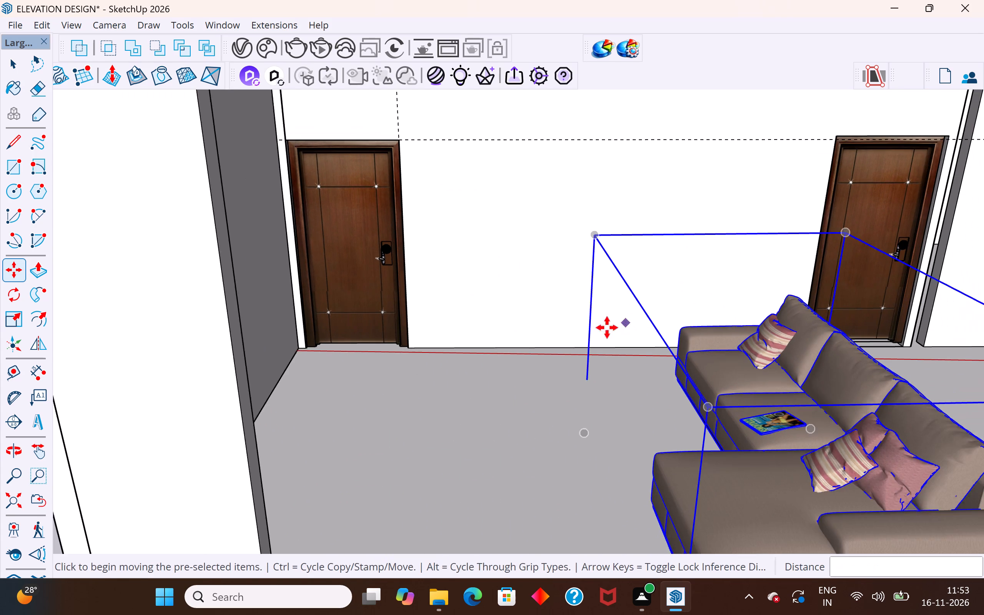
left_click(23, 58)
left_click(82, 276)
scroll(258, 293, "down", 5)
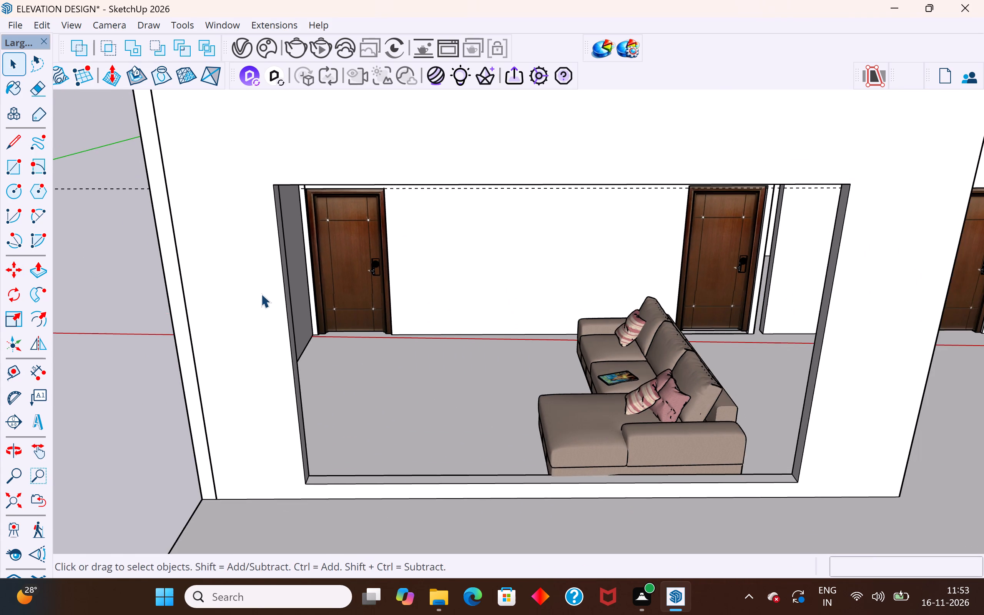
Rotate the L-shaped sofa about 3.9 degrees on the floor plane around its rear bounding-box corner nearest the door wall.
middle_click_drag(630, 377, 562, 387)
scroll(539, 470, "up", 2)
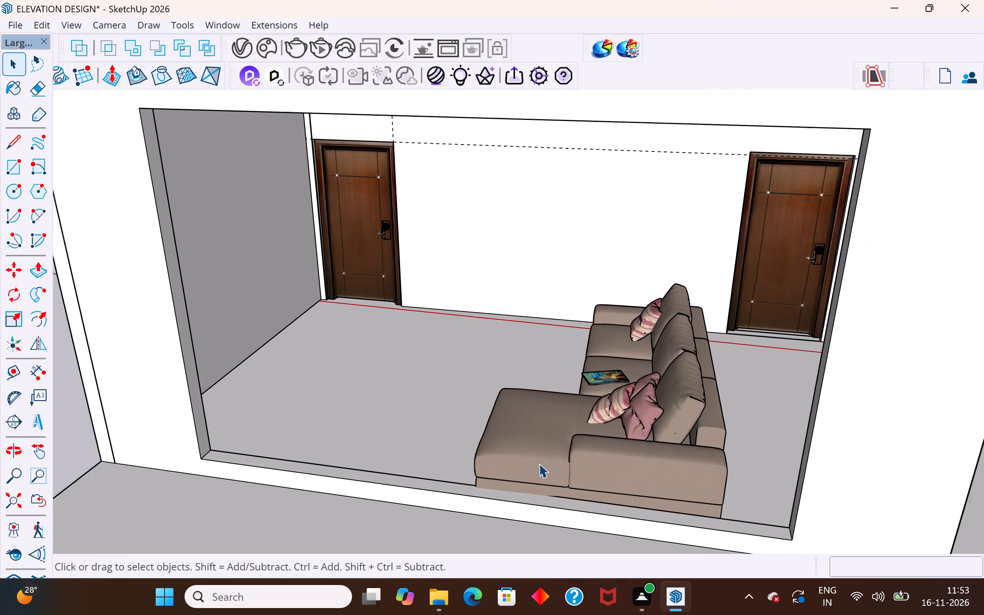
scroll(539, 464, "up", 1)
left_click(562, 464)
middle_click_drag(743, 463, 426, 451)
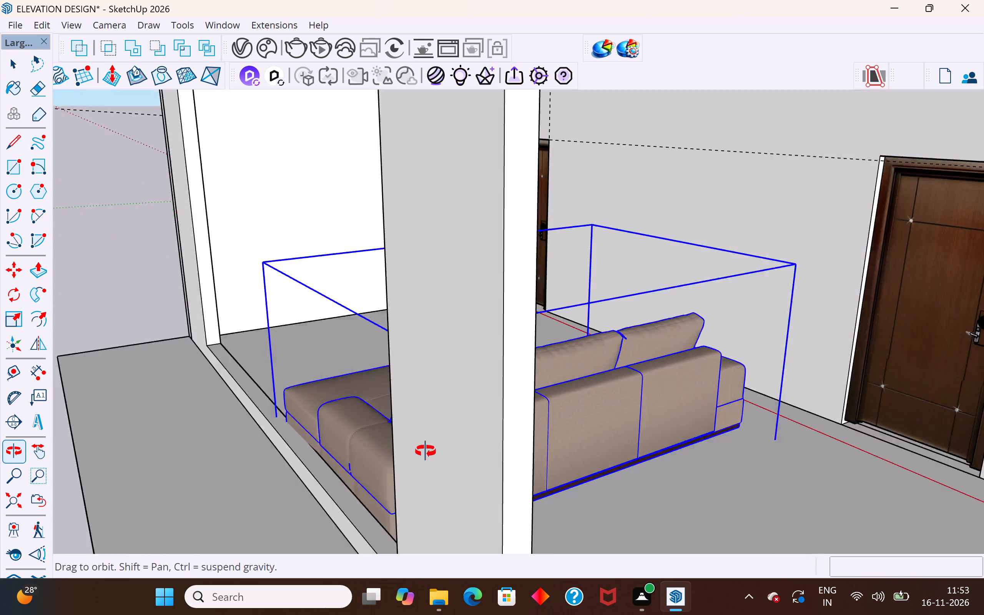
middle_click_drag(426, 451, 402, 455)
scroll(507, 275, "down", 4)
scroll(514, 379, "up", 4)
middle_click_drag(565, 419, 553, 431)
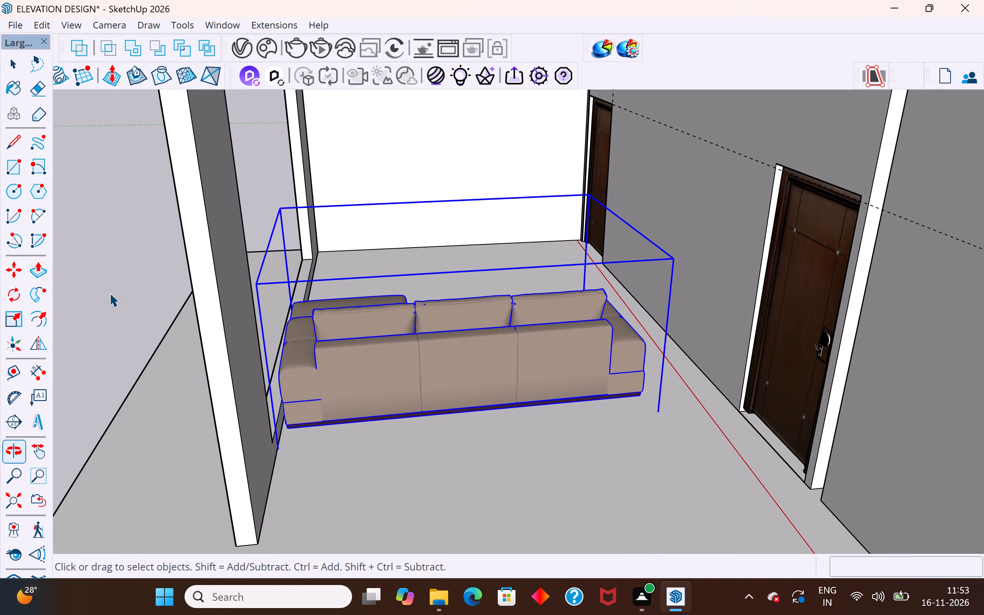
left_click(18, 296)
scroll(658, 420, "up", 2)
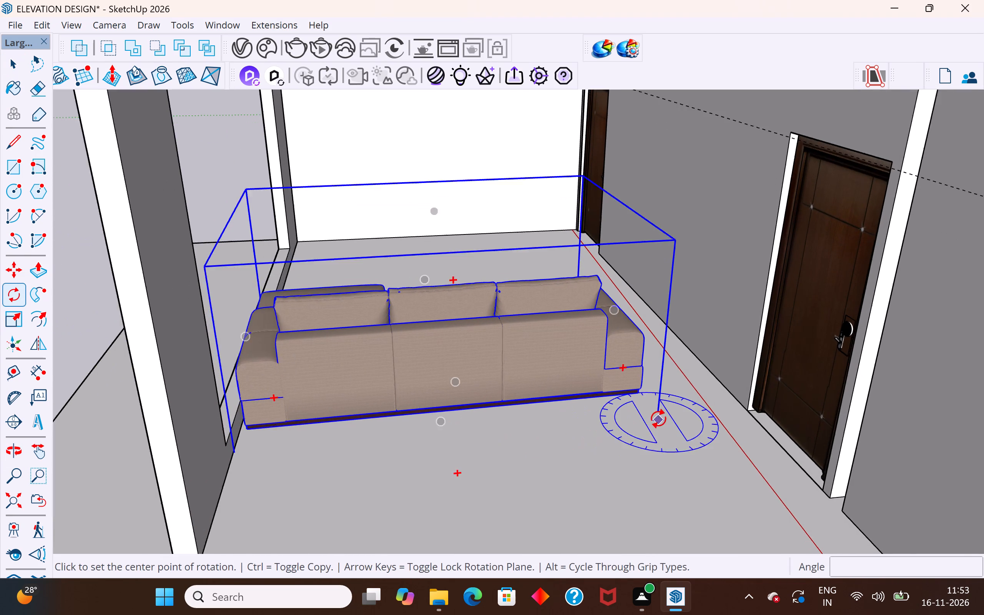
scroll(658, 418, "up", 1)
left_click(657, 407)
left_click(685, 470)
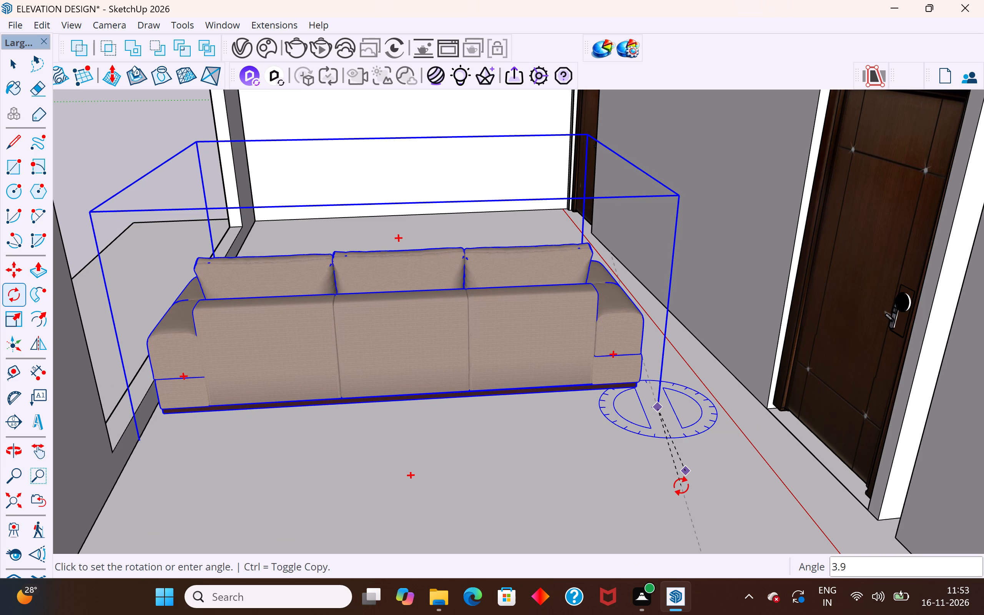
left_click(681, 485)
left_click(17, 61)
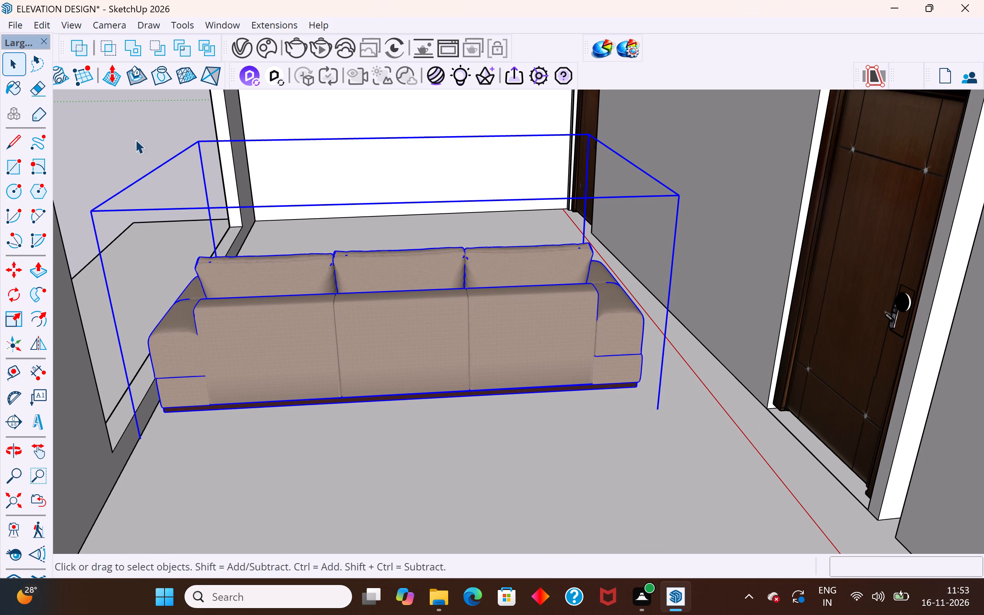
left_click(135, 140)
Rotate the L-shaped sofa a further 2.2 degrees on the floor plane around its rear corner beside the door wall.
scroll(441, 229, "down", 6)
middle_click_drag(387, 323, 876, 423)
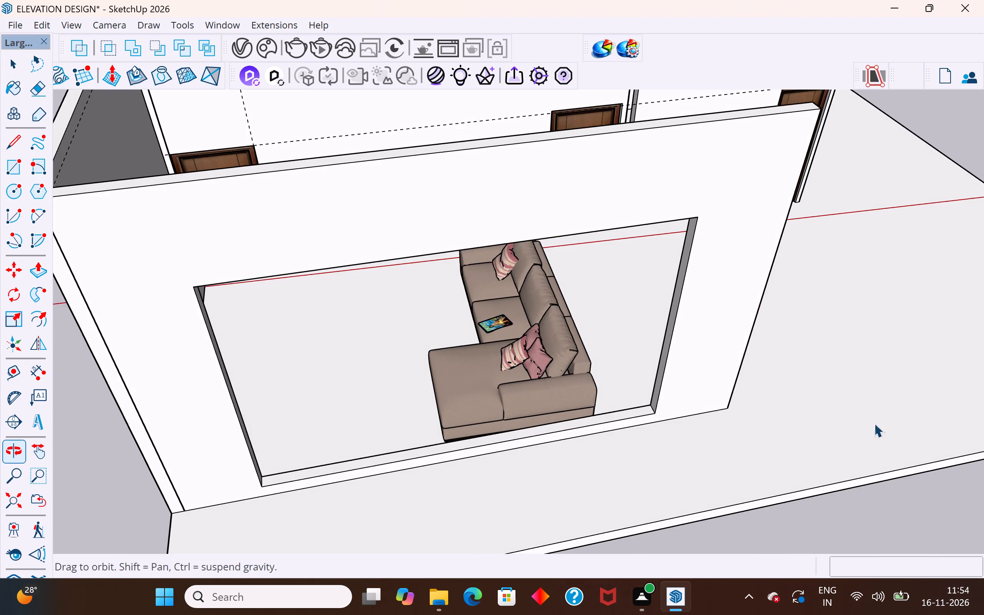
scroll(601, 404, "up", 4)
middle_click_drag(568, 416, 43, 387)
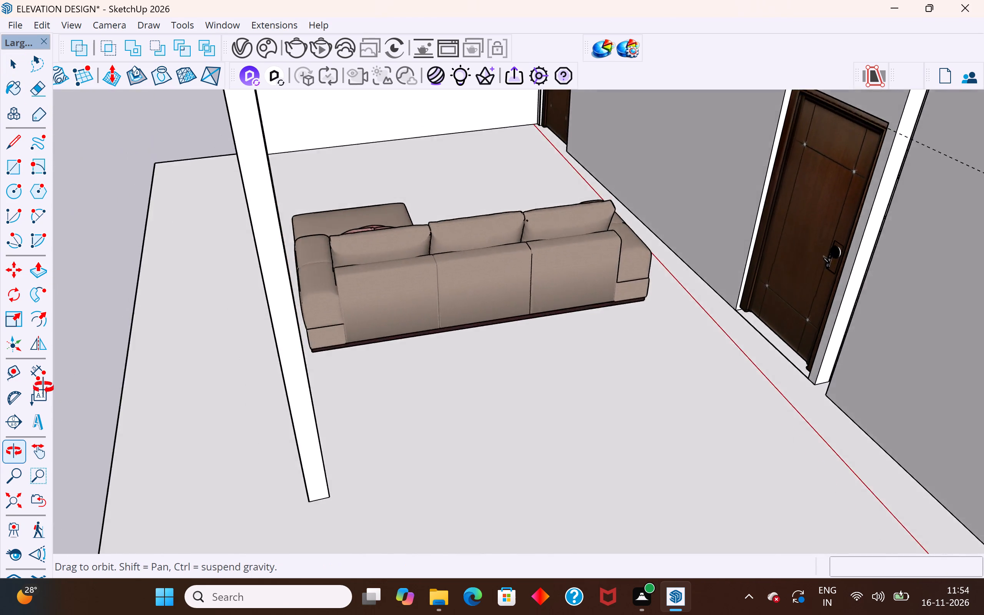
middle_click_drag(43, 387, 100, 255)
left_click(521, 263)
middle_click_drag(612, 387, 537, 559)
scroll(598, 416, "up", 1)
scroll(587, 535, "down", 11)
scroll(669, 333, "up", 7)
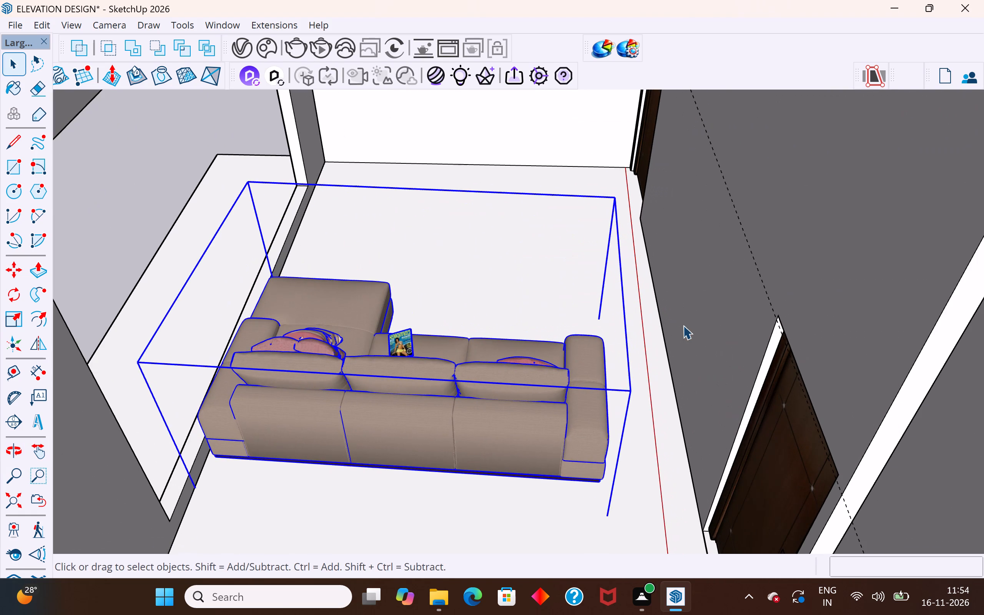
left_click(20, 291)
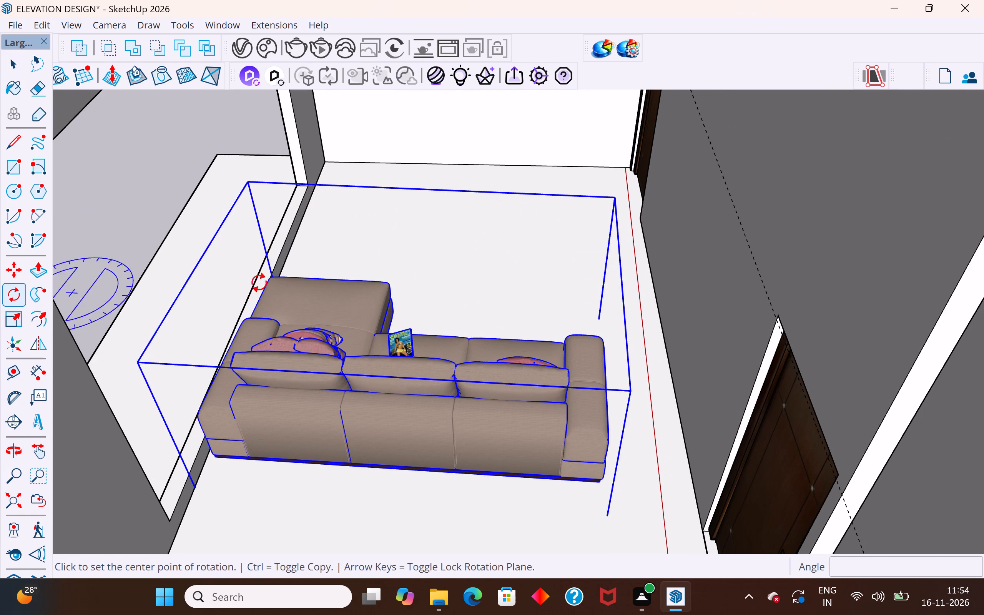
scroll(332, 289, "down", 5)
scroll(571, 491, "up", 4)
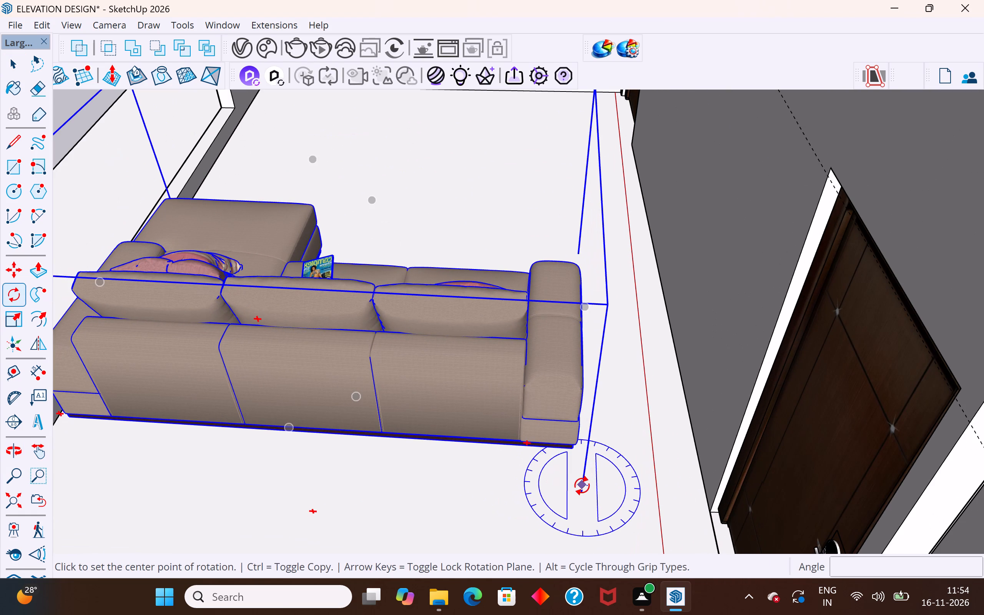
left_click(580, 492)
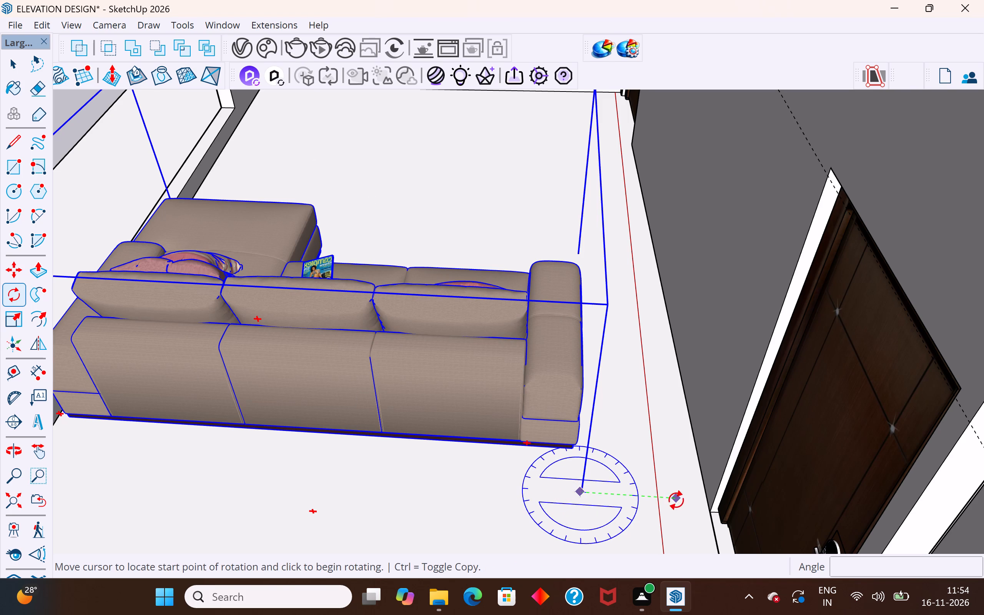
scroll(607, 433, "down", 4)
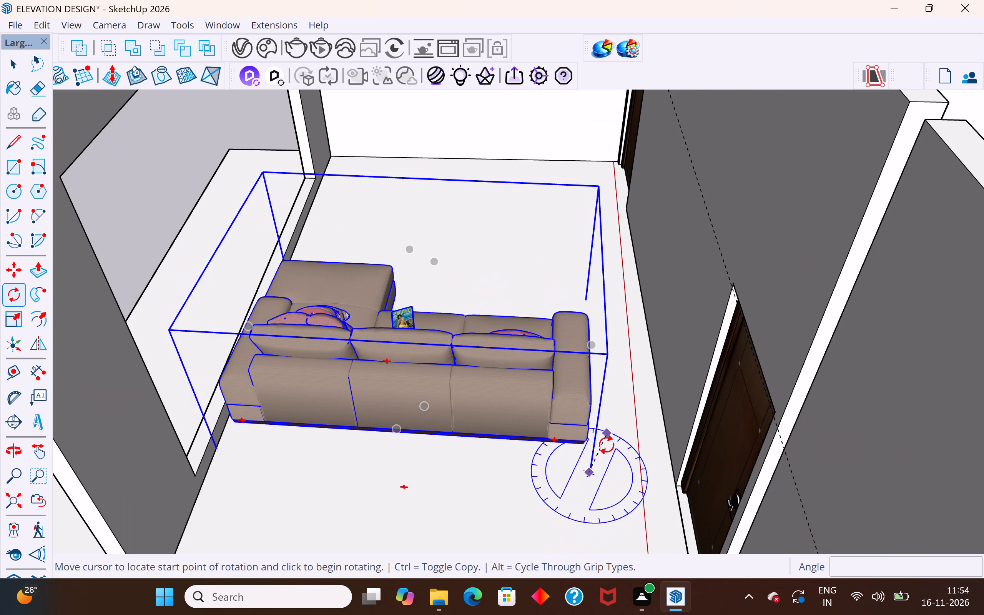
left_click(586, 540)
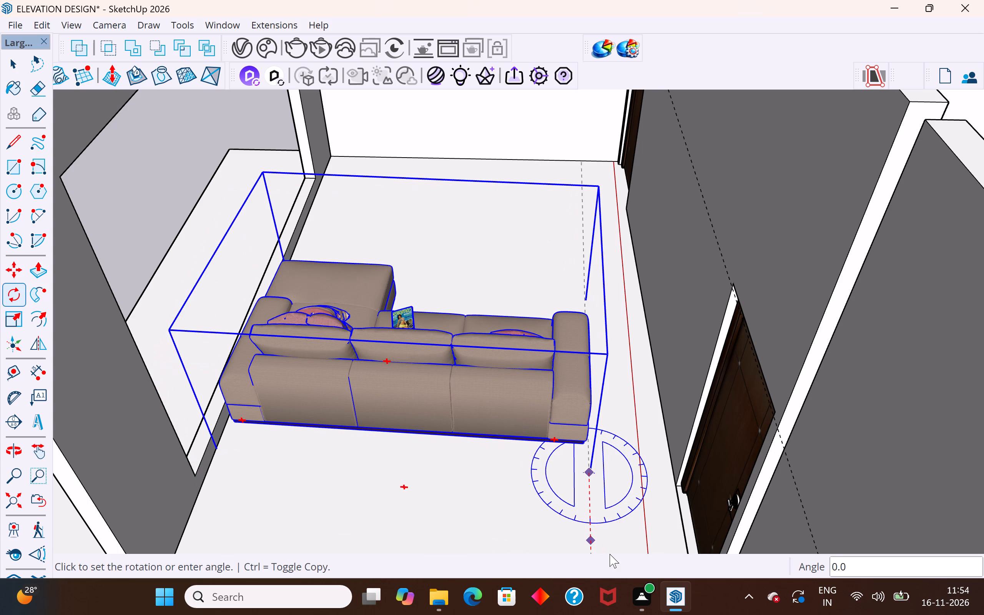
scroll(596, 502, "down", 14)
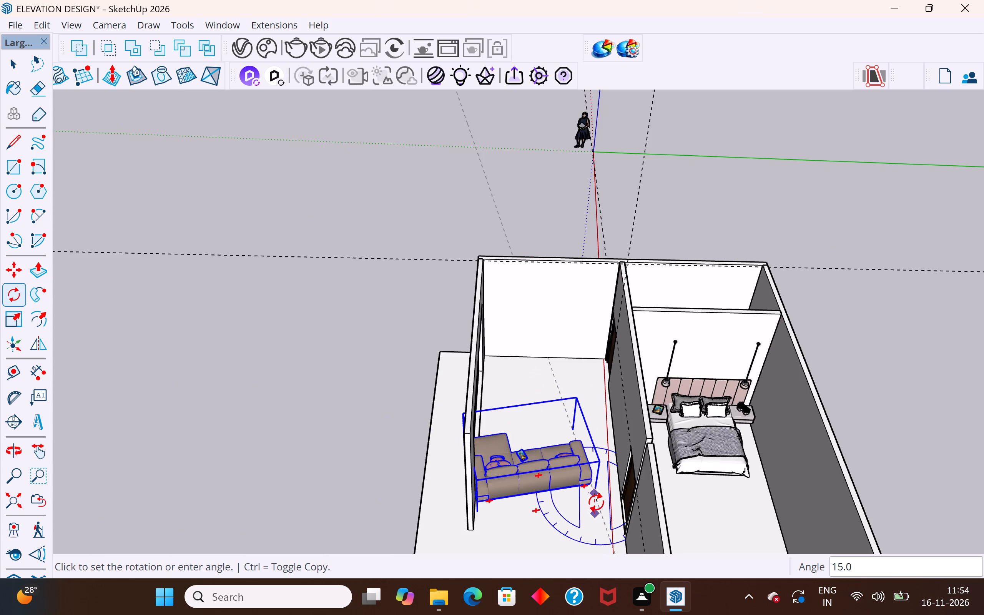
scroll(596, 502, "down", 6)
scroll(591, 537, "up", 12)
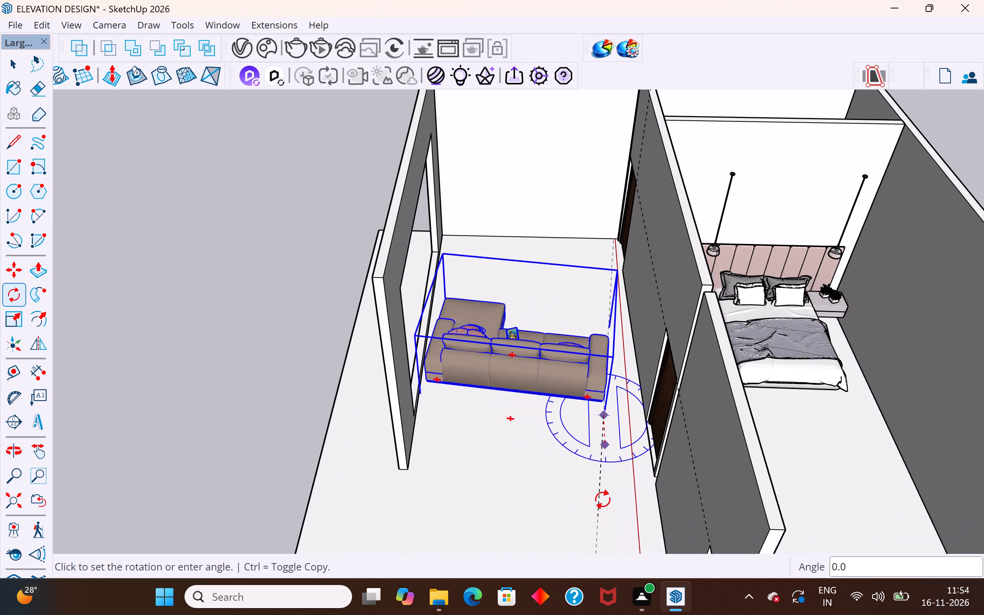
scroll(603, 494, "up", 9)
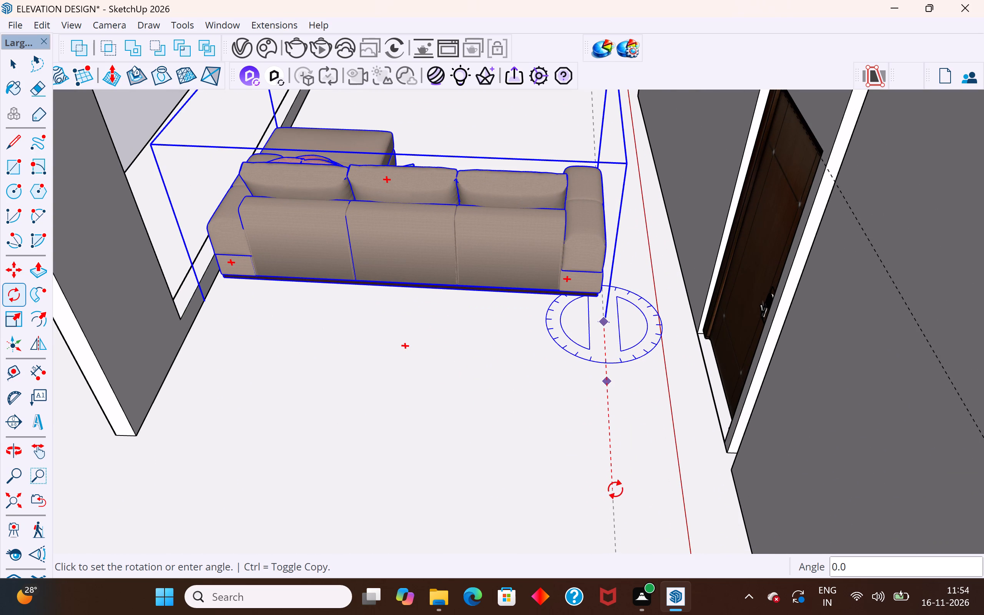
left_click(622, 488)
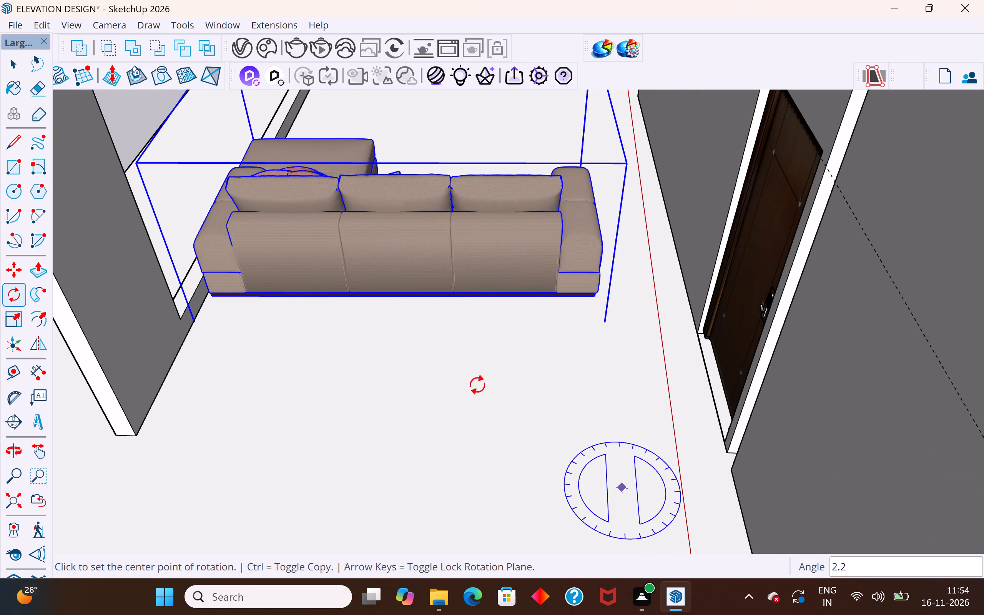
left_click(17, 69)
left_click(131, 127)
Examine the rotated sofa from outside the front opening and from its seating side, checking its alignment with the walls.
scroll(386, 265, "down", 2)
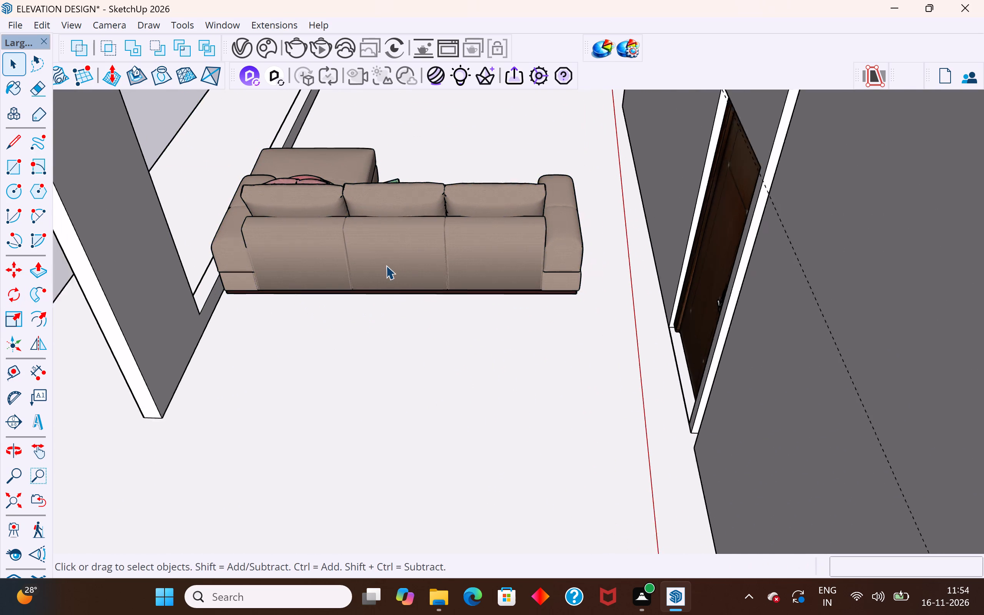
scroll(386, 265, "down", 9)
middle_click_drag(366, 306, 838, 270)
scroll(449, 459, "up", 4)
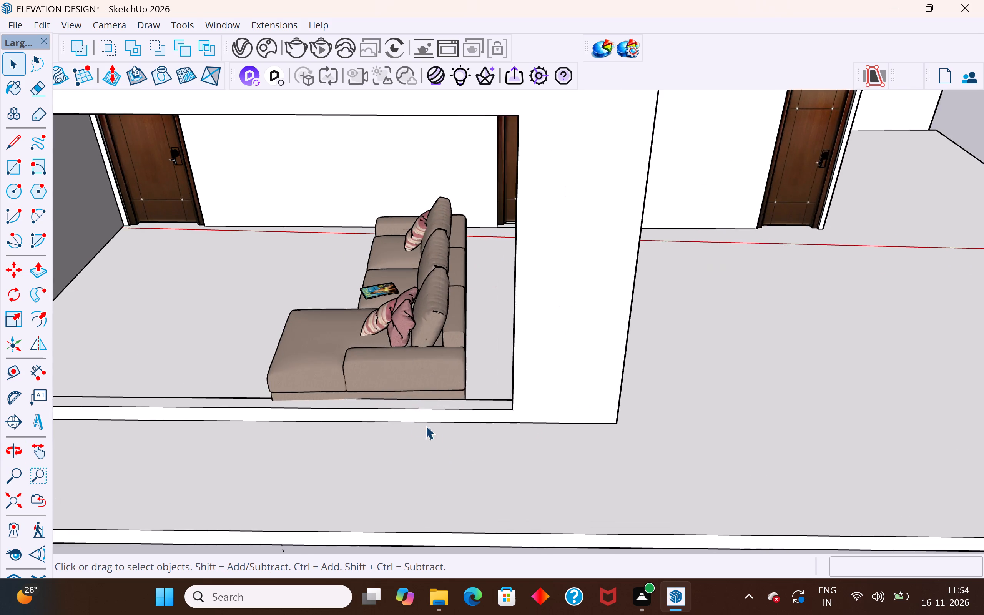
scroll(426, 426, "up", 5)
middle_click_drag(412, 424, 845, 499)
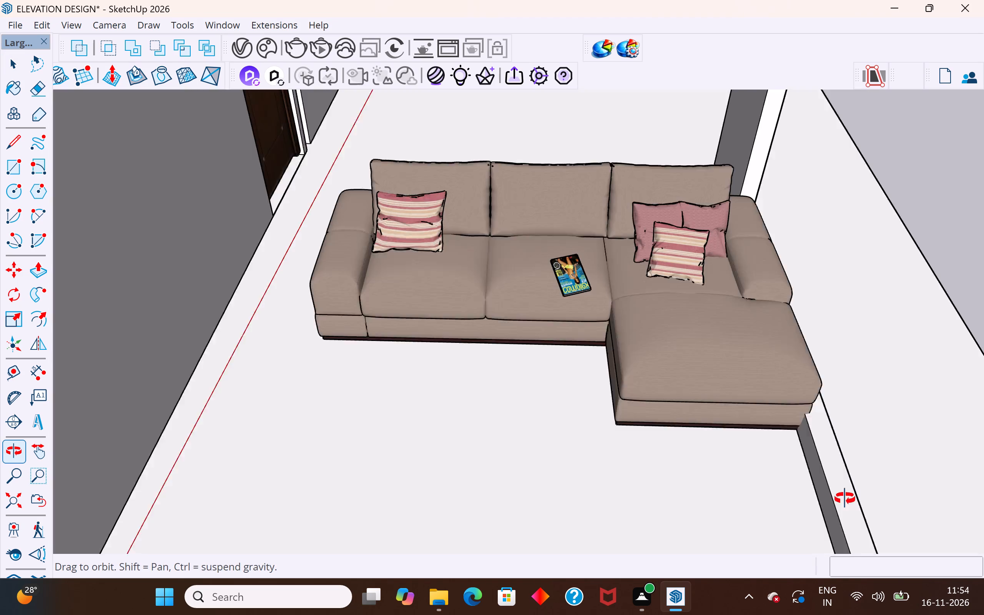
middle_click_drag(845, 499, 809, 459)
scroll(508, 288, "down", 5)
scroll(508, 288, "up", 1)
scroll(508, 288, "down", 12)
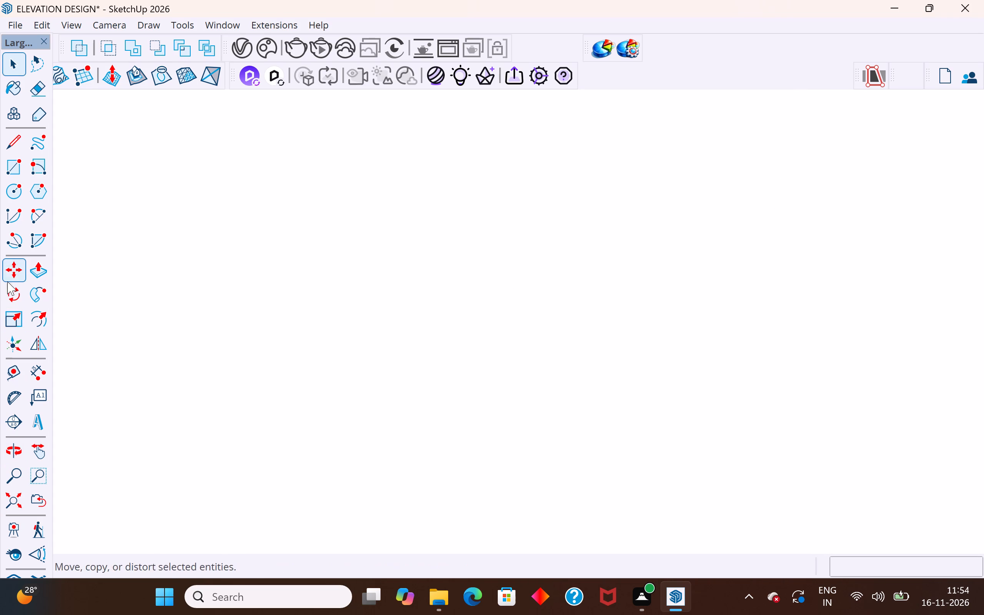
Hide the outer end wall that closes off the living room and the adjoining room.
left_click(12, 495)
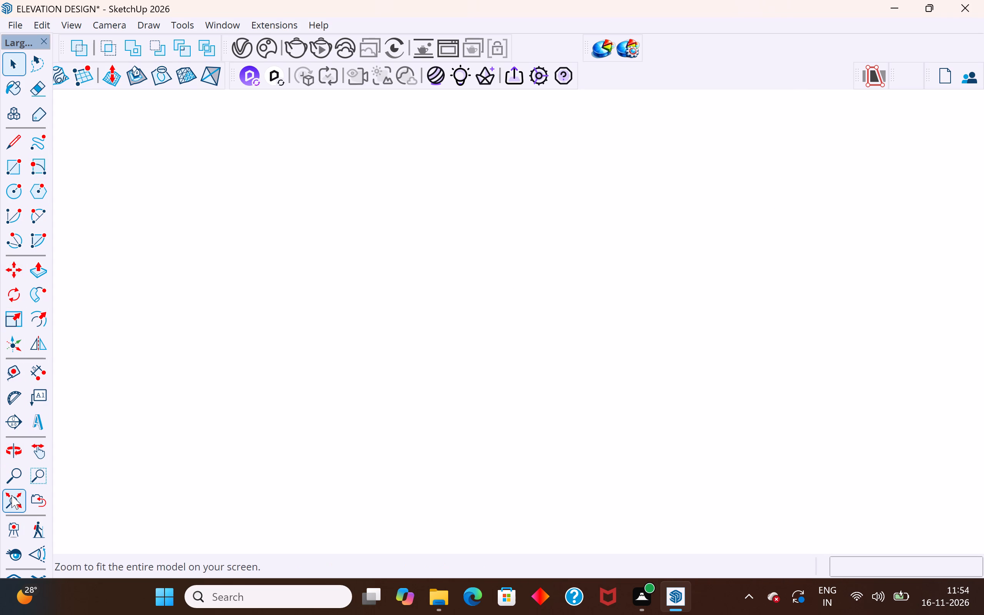
scroll(631, 267, "up", 3)
left_click(617, 247)
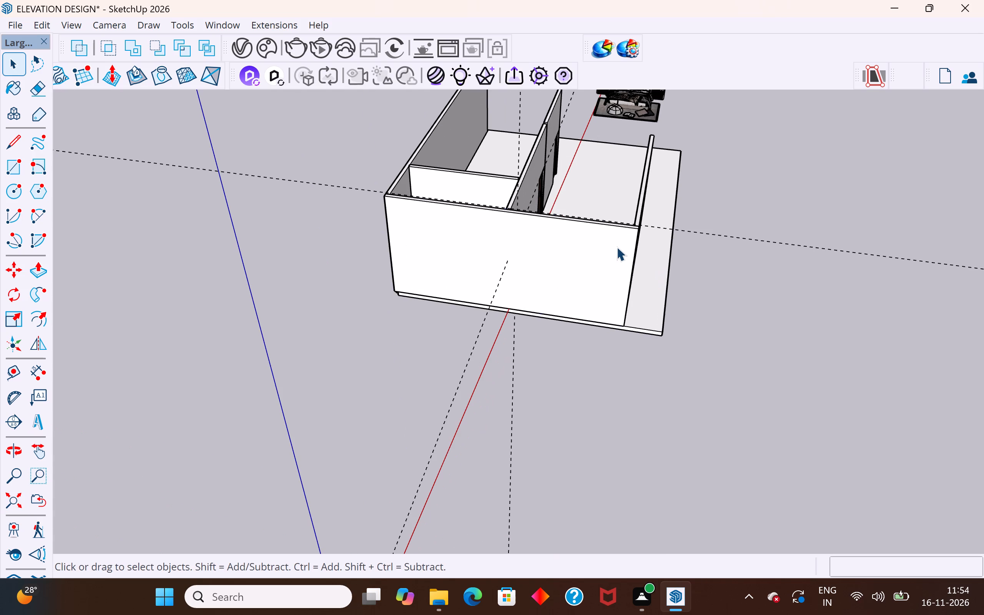
right_click(617, 247)
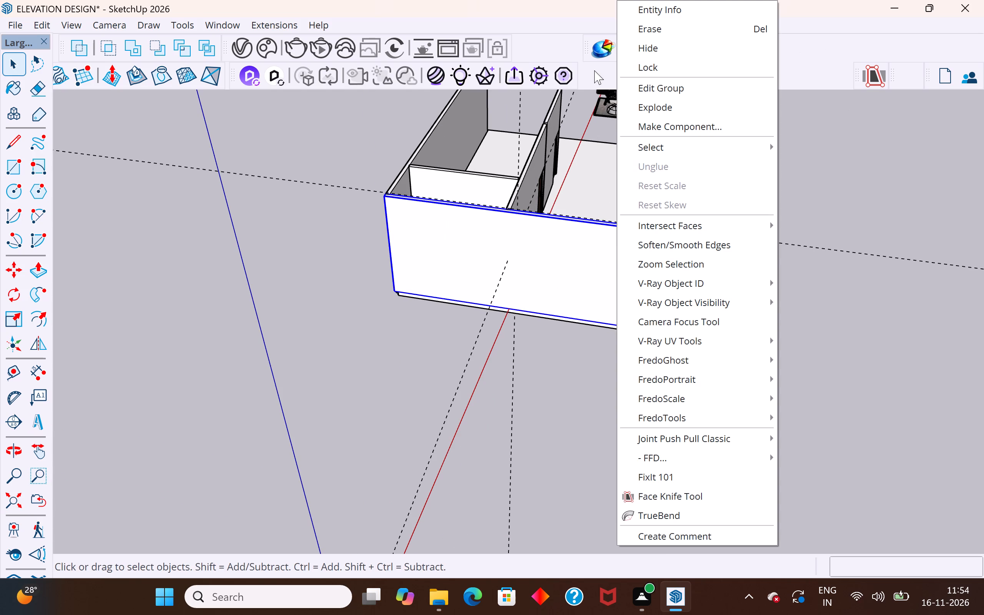
left_click(670, 49)
Rotate the L-shaped sofa a further 1.1 degrees on the floor plane around its rear bounding-box corner beside the door wall.
scroll(629, 231, "up", 3)
middle_click_drag(608, 233, 656, 145)
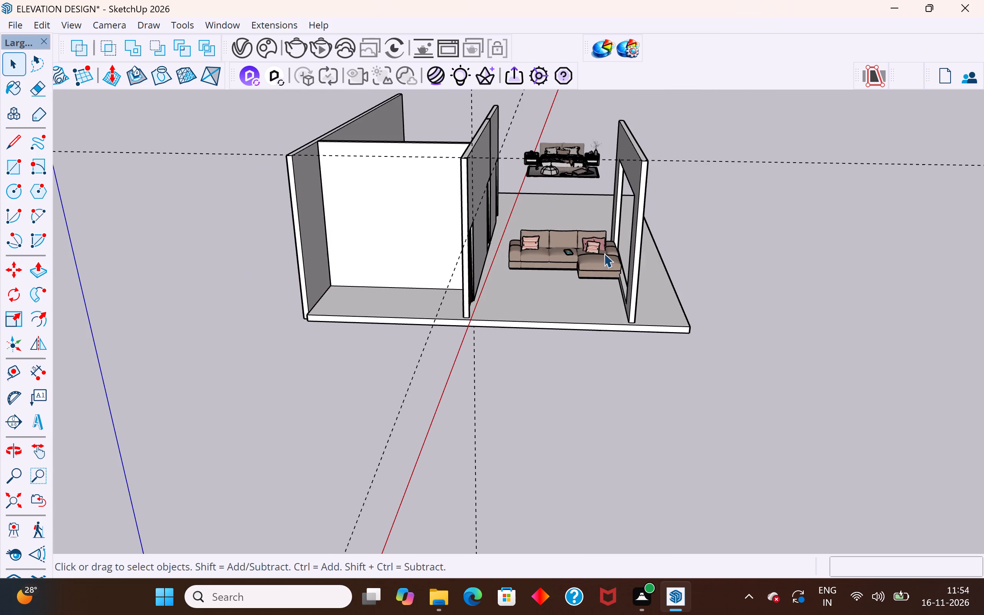
scroll(604, 254, "up", 10)
left_click(585, 239)
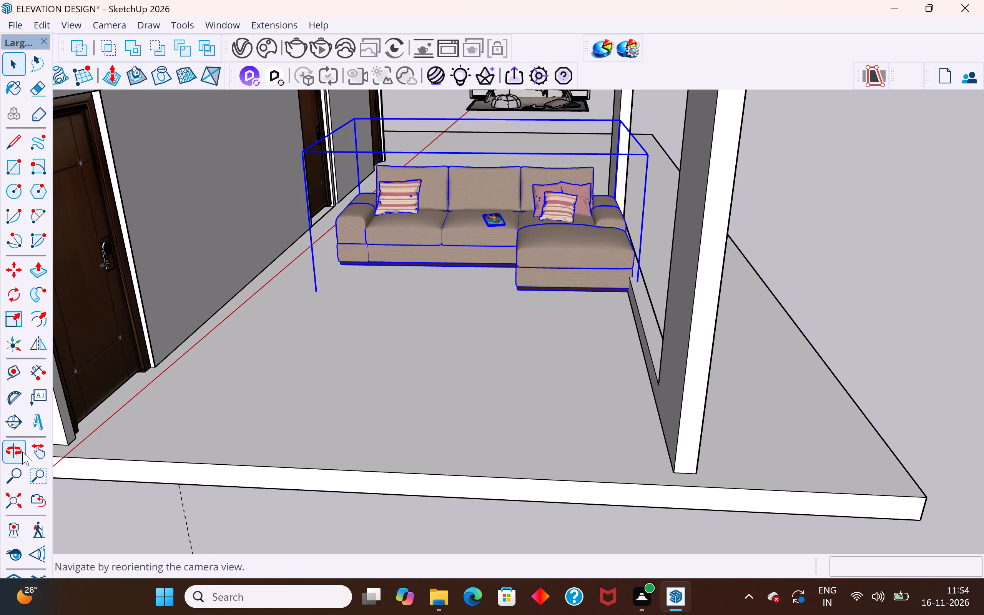
left_click(18, 293)
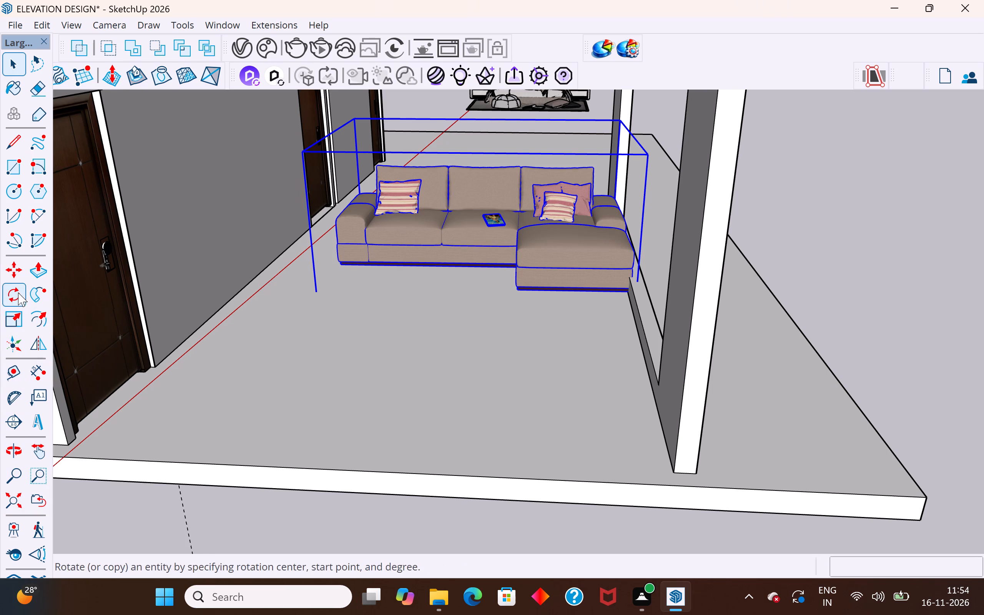
middle_click_drag(274, 311, 327, 362)
scroll(333, 246, "up", 8)
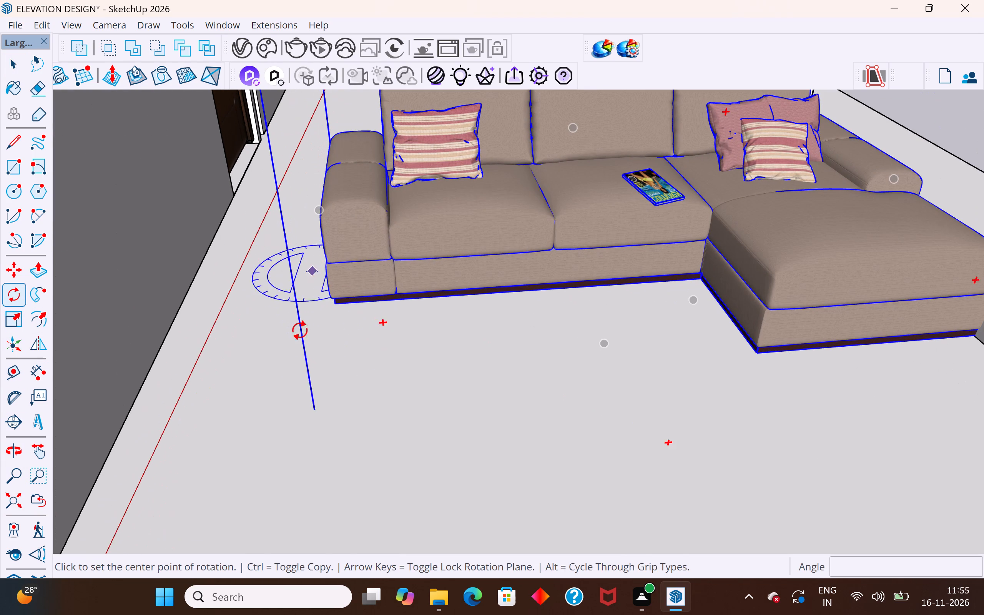
middle_click_drag(316, 348, 386, 308)
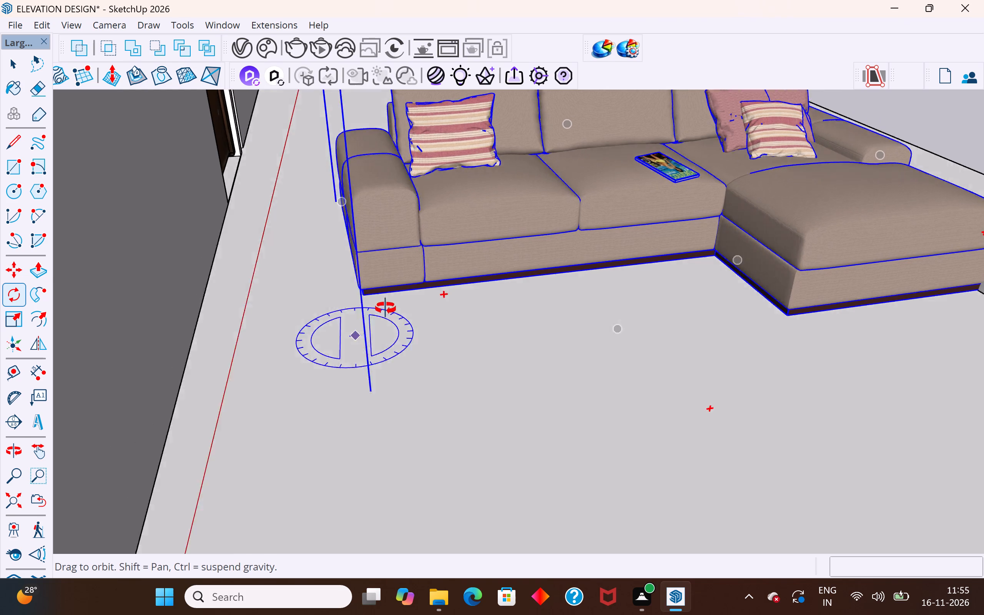
middle_click_drag(386, 308, 357, 253)
scroll(352, 205, "up", 5)
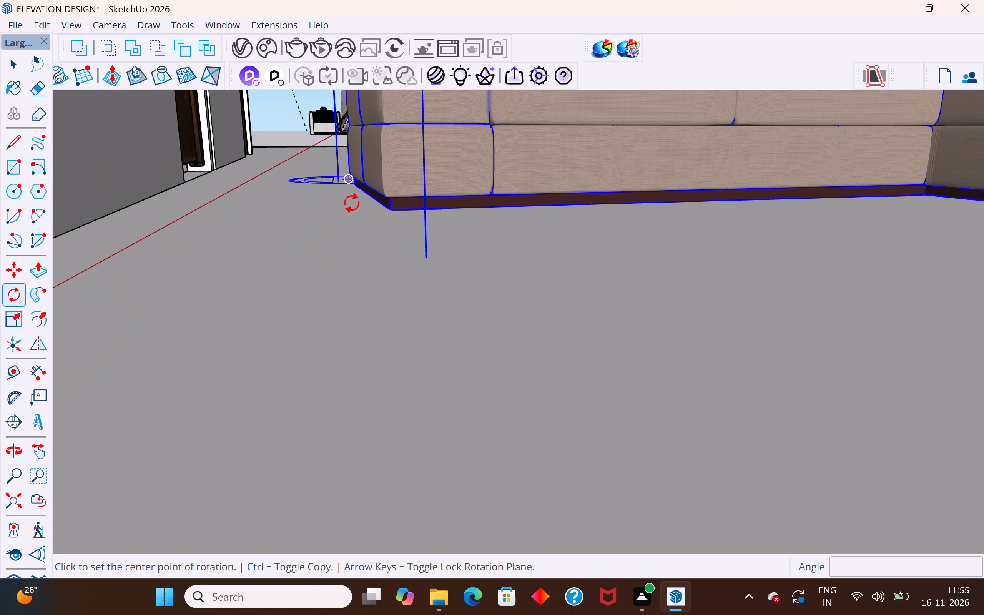
left_click(340, 181)
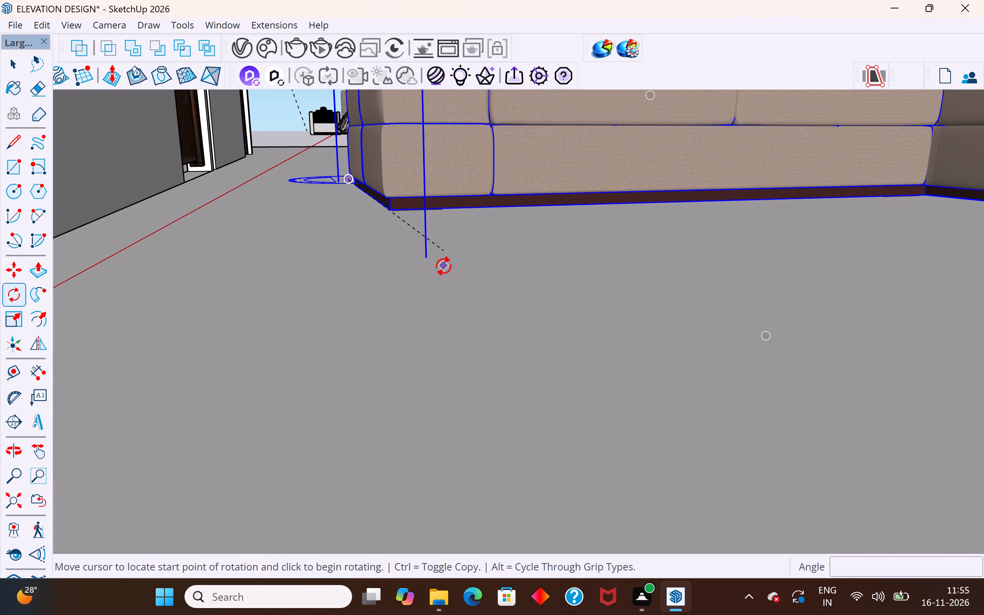
left_click(444, 266)
scroll(441, 274, "down", 10)
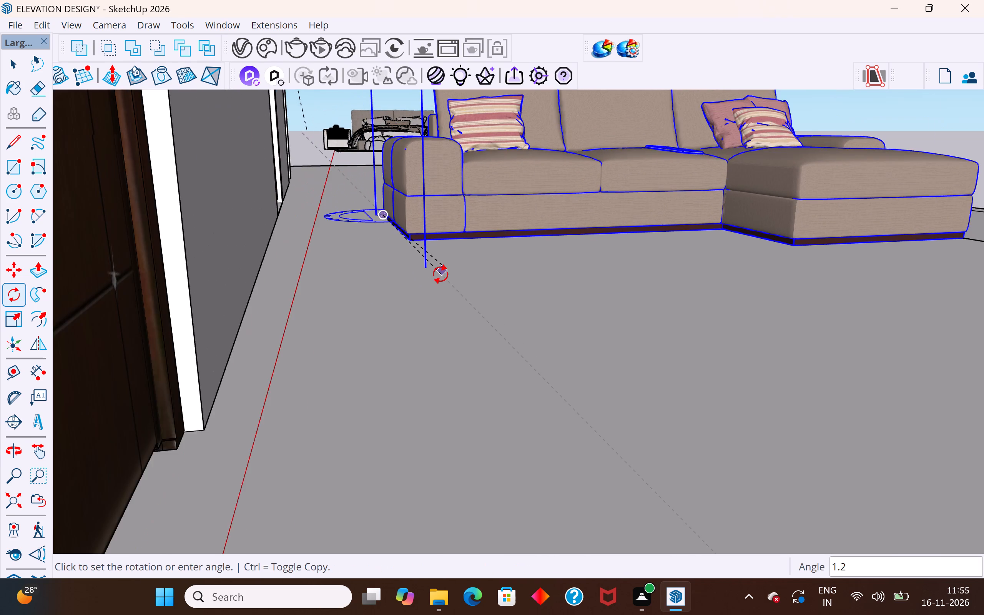
scroll(440, 274, "down", 4)
middle_click_drag(440, 274, 278, 315)
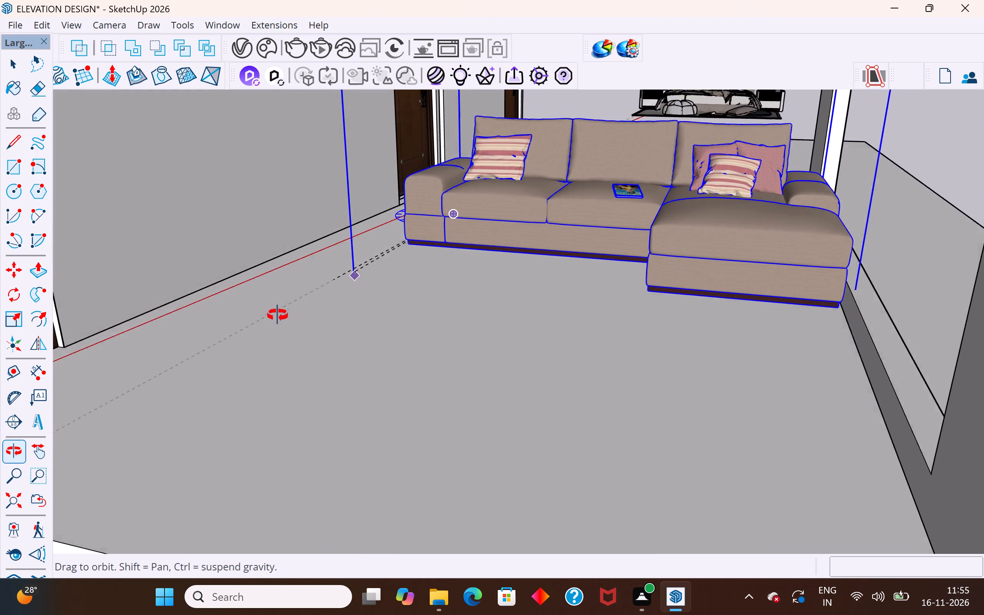
middle_click_drag(278, 315, 278, 321)
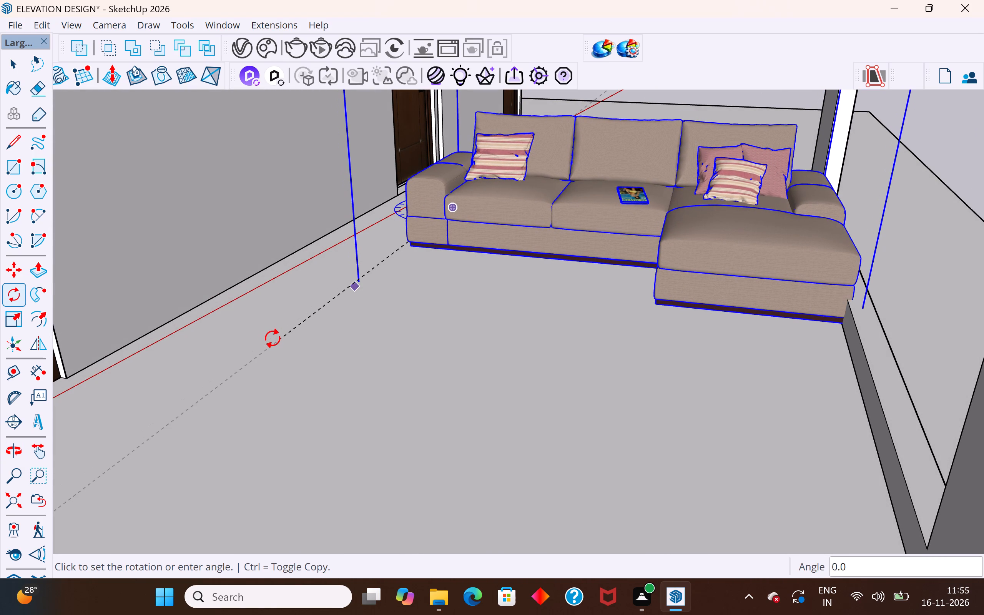
left_click(273, 337)
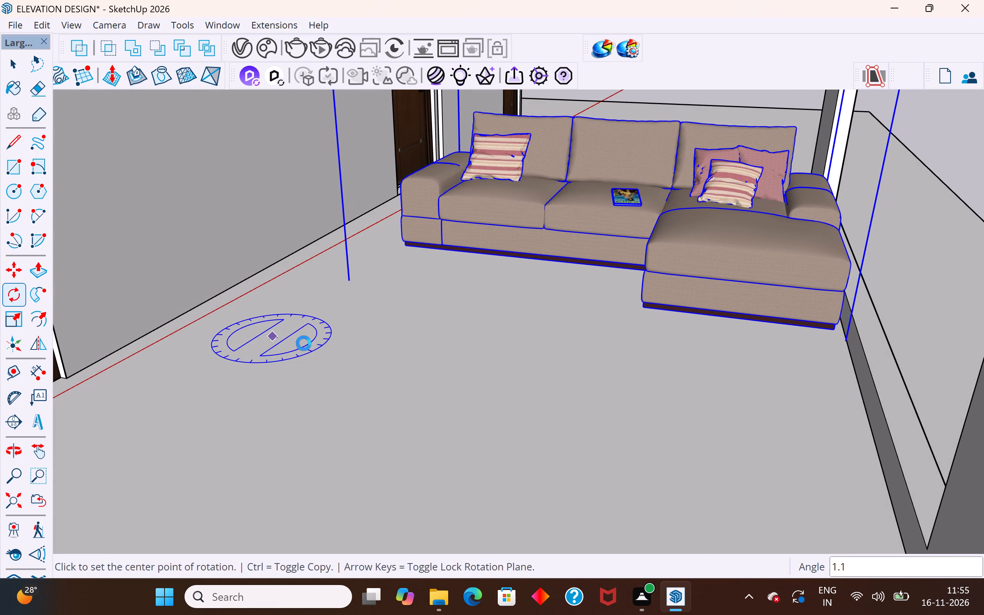
Examine the sofa's alignment with the walls from above, from behind and through the front opening.
scroll(494, 336, "down", 2)
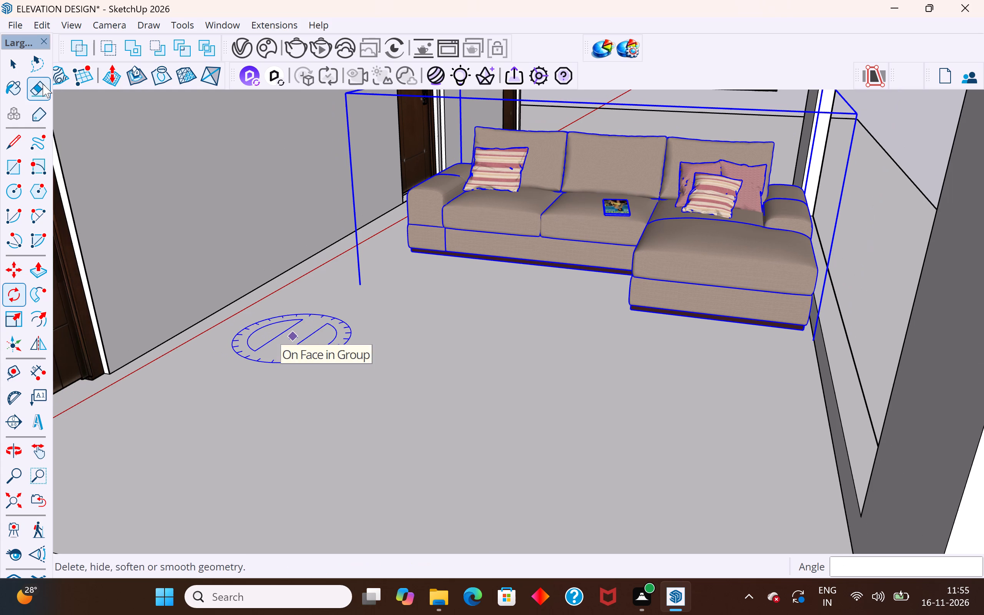
scroll(328, 282, "down", 4)
middle_click_drag(346, 314, 394, 431)
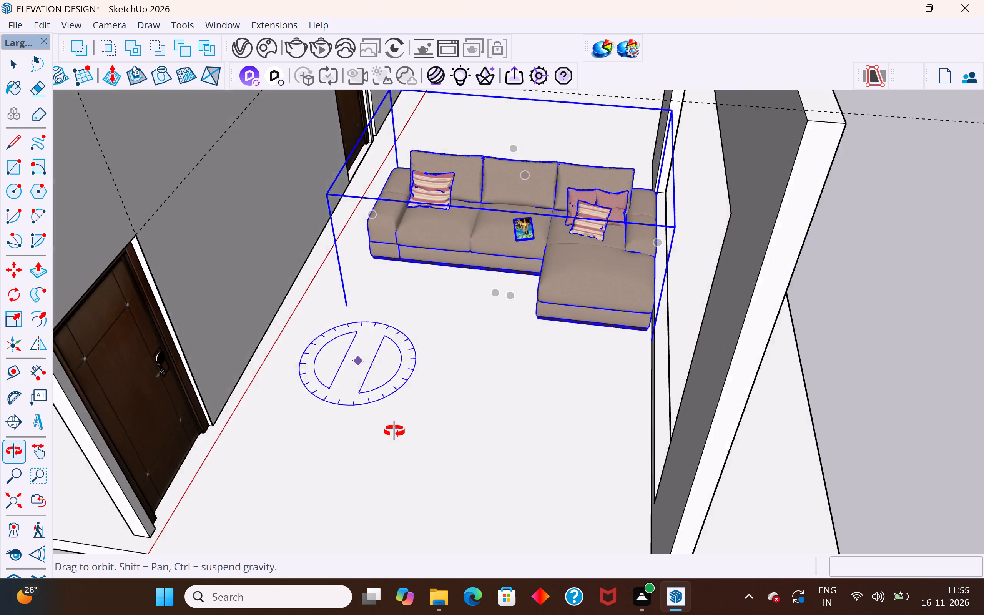
middle_click_drag(394, 431, 35, 313)
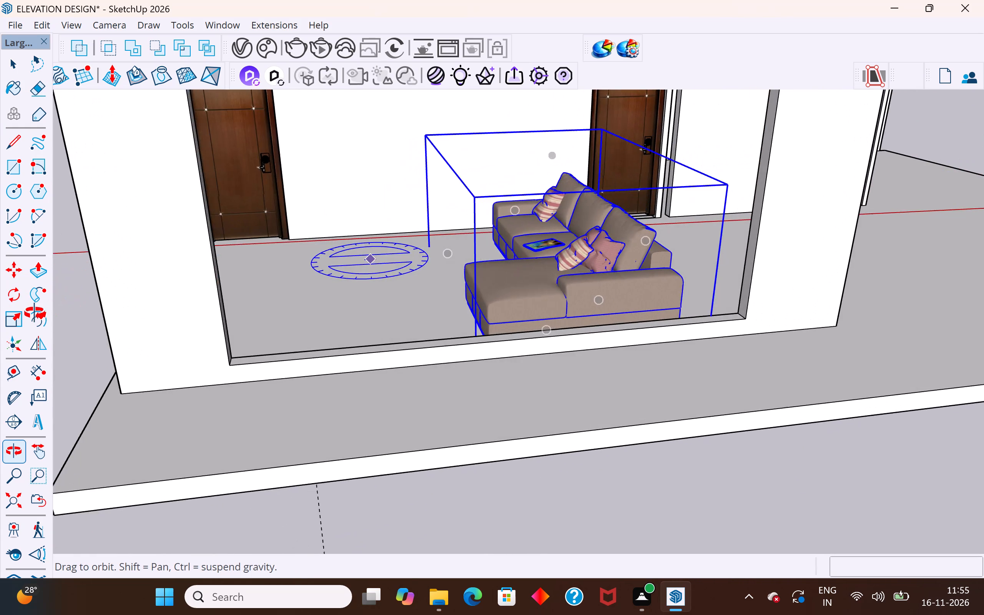
middle_click_drag(35, 313, 166, 345)
left_click(10, 63)
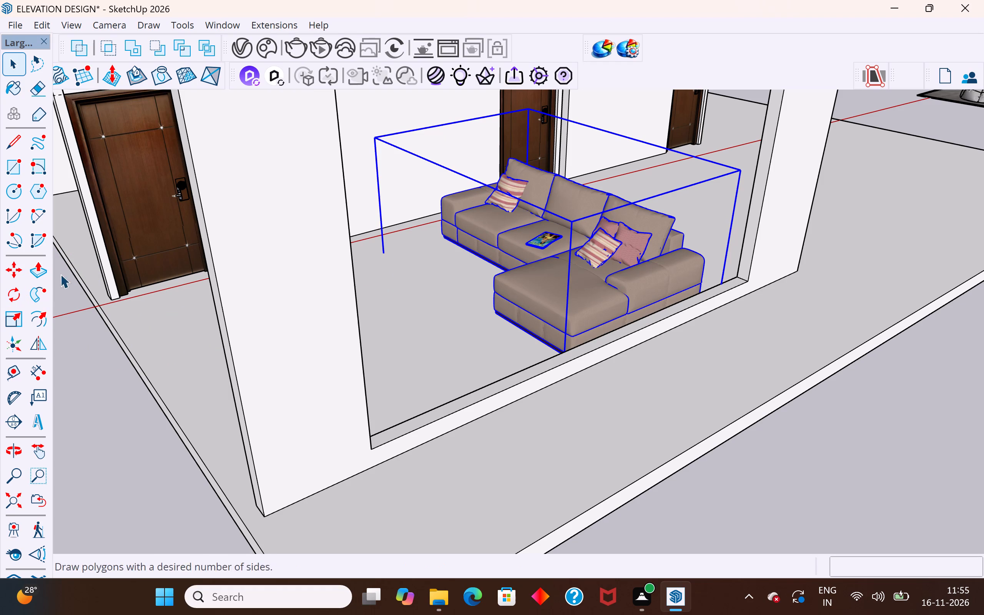
left_click(90, 439)
scroll(370, 363, "down", 11)
middle_click_drag(475, 340, 426, 559)
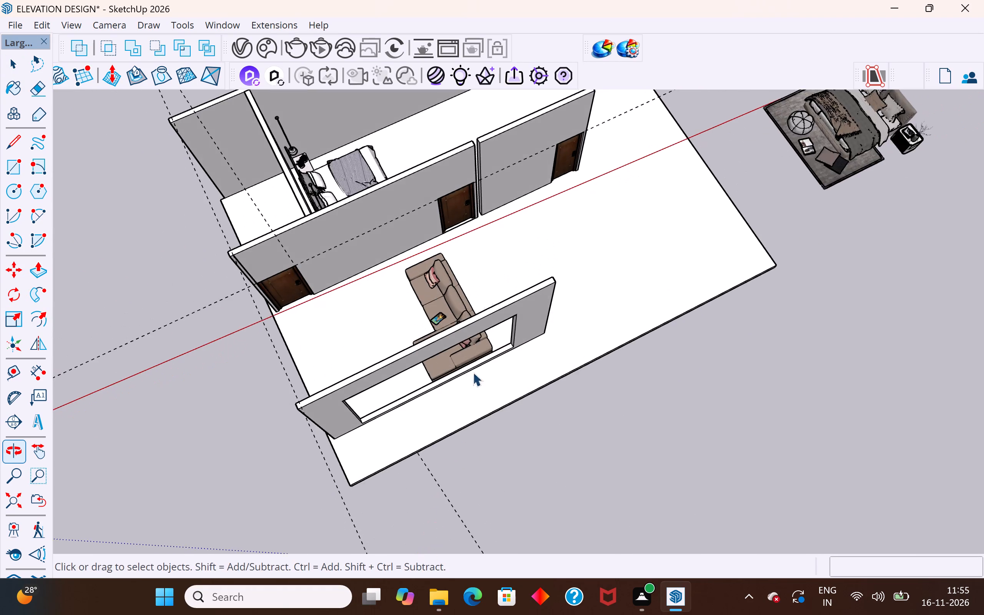
scroll(482, 271, "up", 4)
middle_click_drag(412, 351, 720, 146)
scroll(412, 351, "up", 1)
middle_click_drag(491, 417, 449, 430)
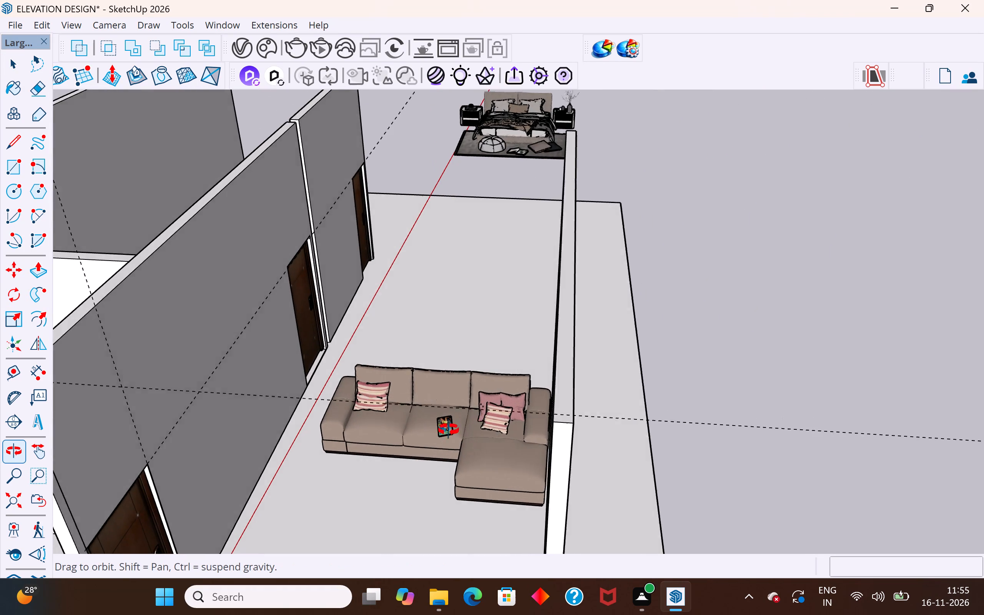
middle_click_drag(449, 430, 140, 513)
middle_click_drag(432, 407, 419, 300)
scroll(419, 300, "up", 1)
scroll(427, 409, "up", 3)
middle_click_drag(417, 423, 226, 451)
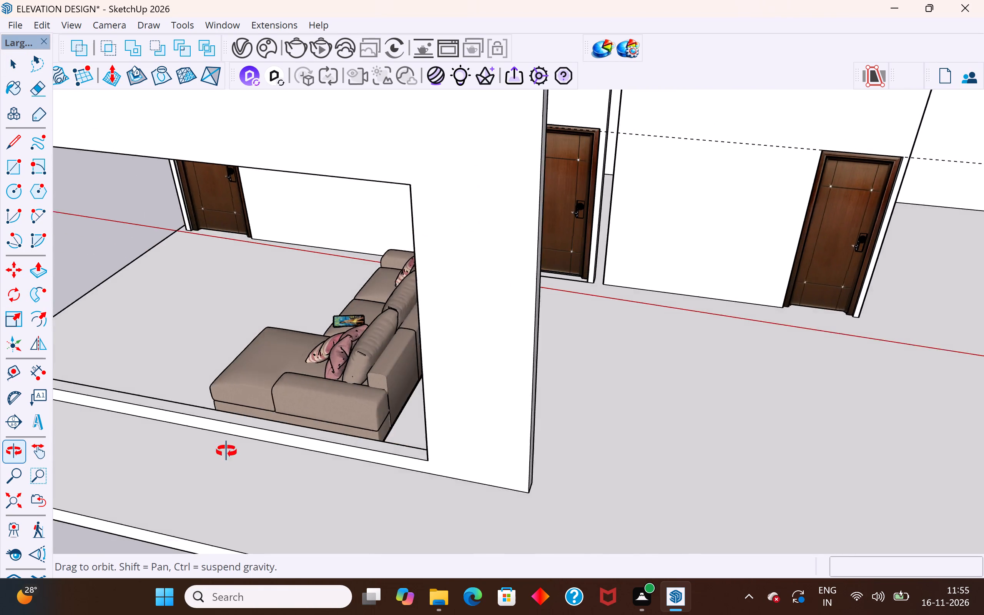
middle_click_drag(226, 451, 201, 455)
middle_click_drag(463, 416, 352, 427)
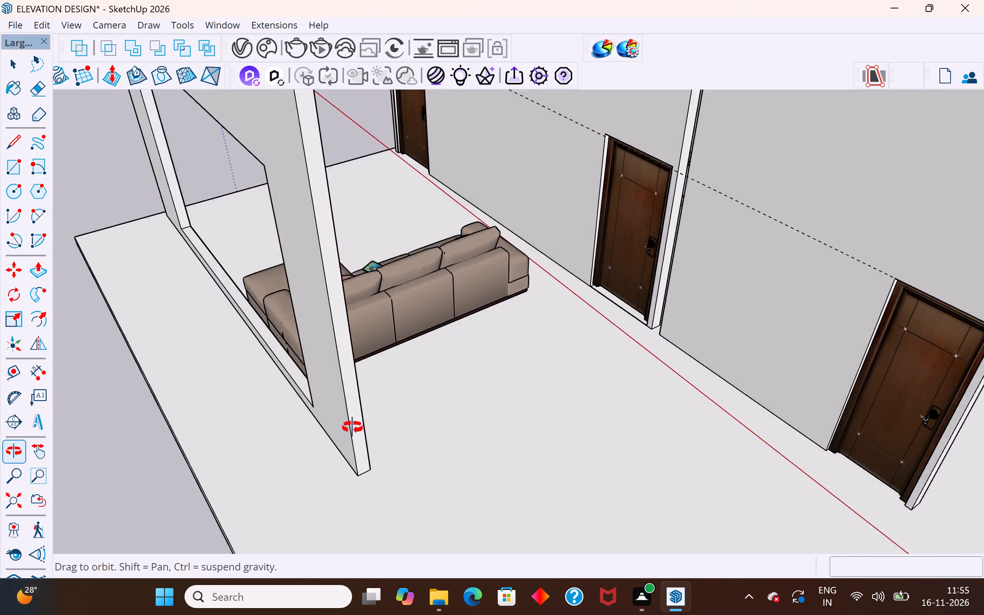
middle_click_drag(352, 427, 741, 339)
left_click(422, 400)
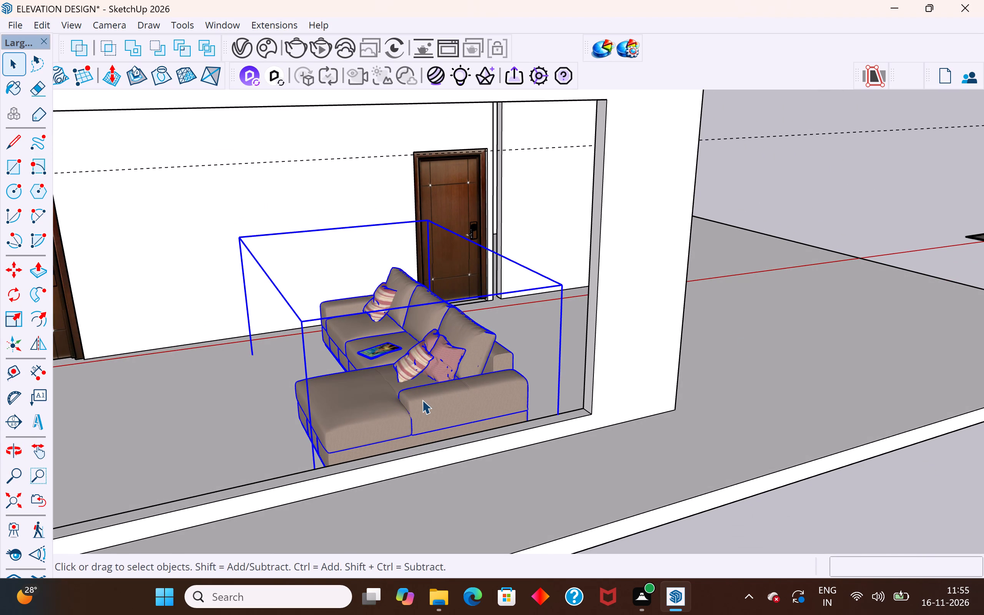
scroll(422, 400, "down", 5)
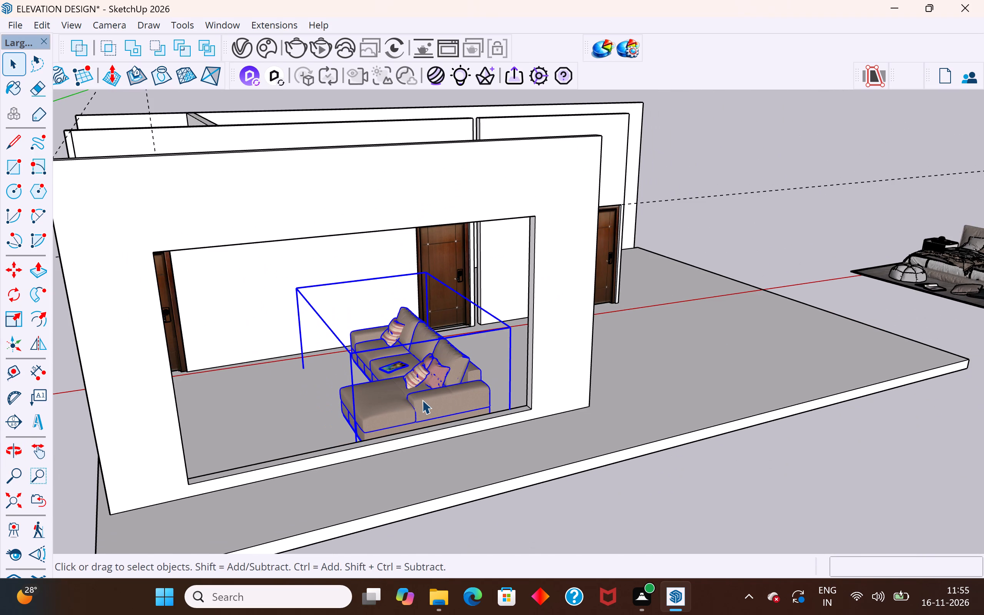
middle_click_drag(600, 387, 353, 357)
scroll(354, 356, "up", 1)
middle_click_drag(365, 362, 454, 442)
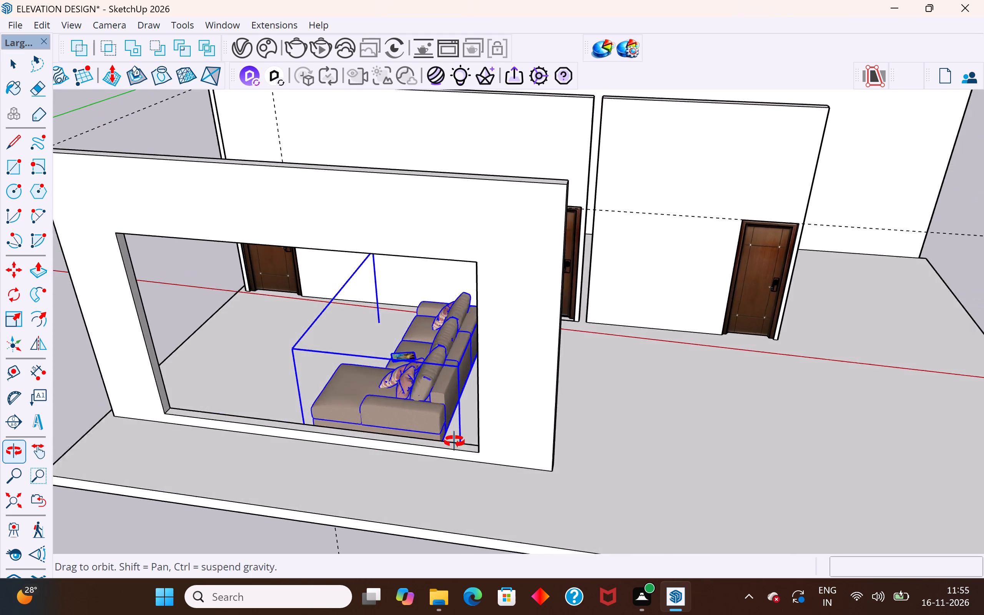
middle_click_drag(454, 442, 665, 420)
scroll(584, 410, "up", 3)
middle_click_drag(588, 446, 593, 532)
scroll(504, 382, "down", 3)
Unhide all the hidden walls of the house.
left_click(40, 20)
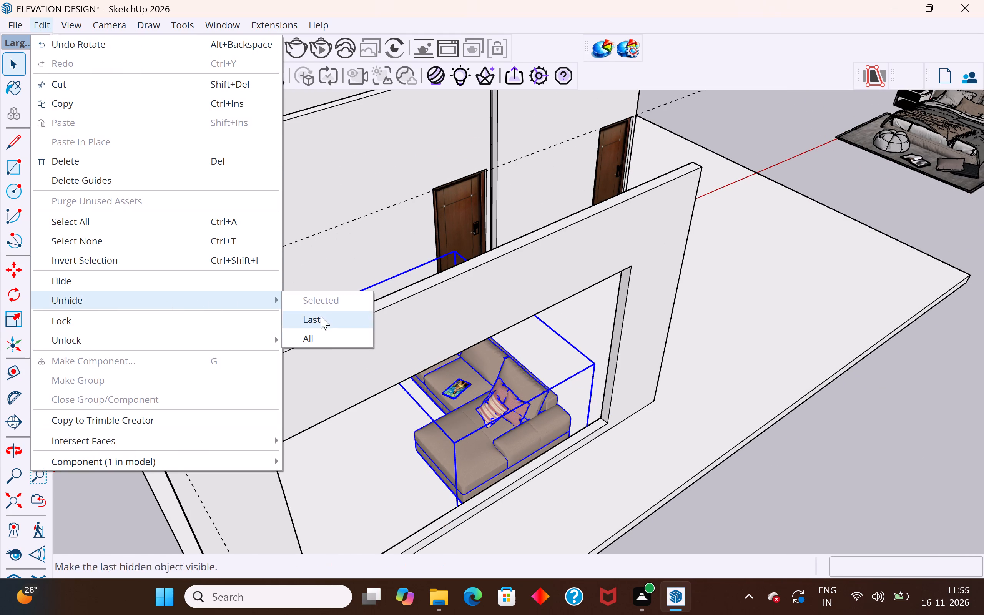
left_click(327, 344)
Move the L-shaped sofa along the door wall, farther from the partition wall shared with the adjoining room, and deselect it.
middle_click_drag(627, 314, 515, 449)
scroll(430, 282, "up", 2)
middle_click_drag(465, 286, 448, 380)
scroll(470, 357, "up", 1)
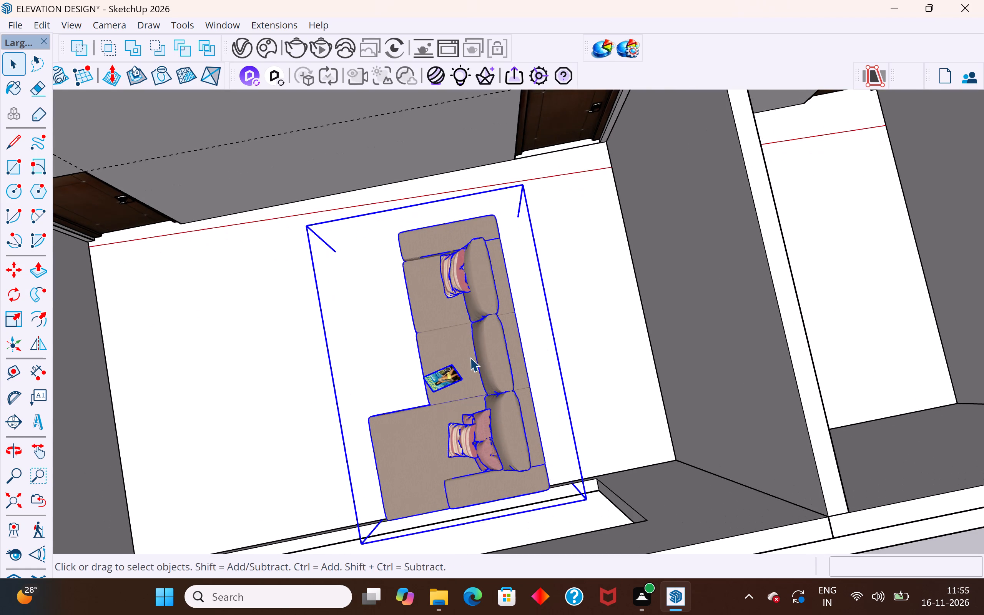
scroll(463, 339, "down", 4)
left_click(492, 335)
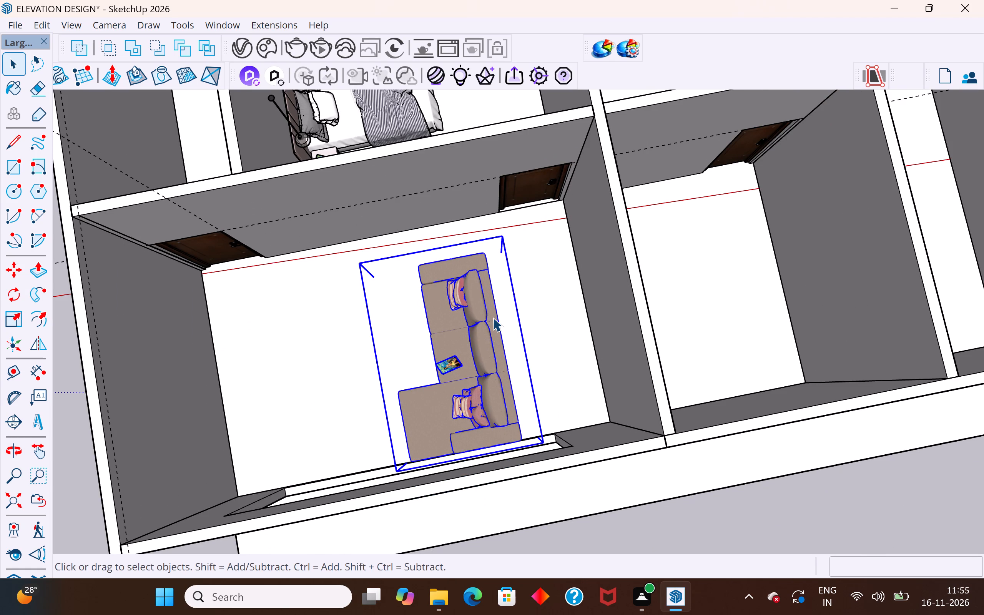
scroll(394, 329, "down", 5)
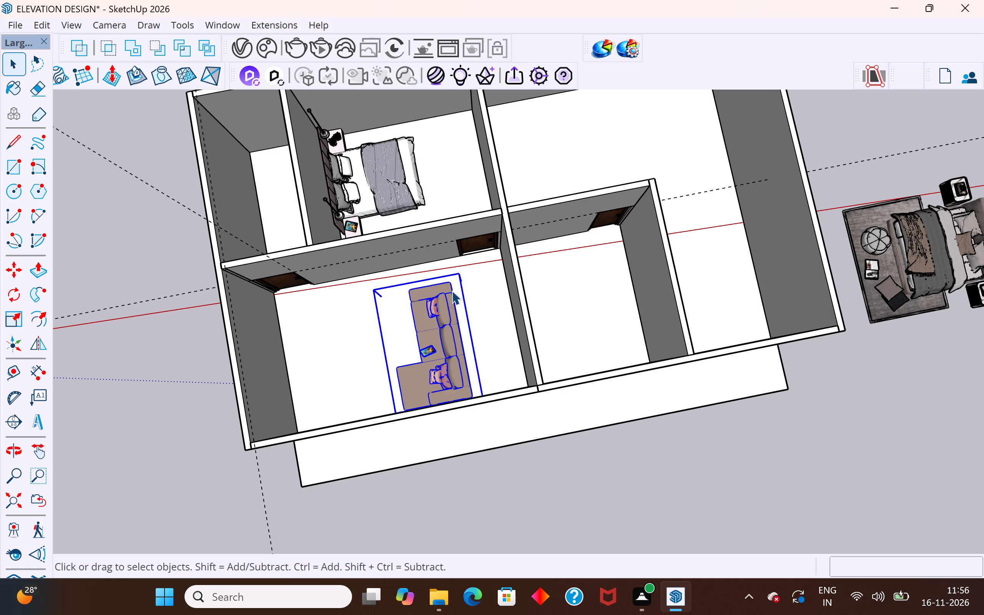
key("m")
scroll(457, 280, "up", 11)
middle_click_drag(479, 279, 408, 234)
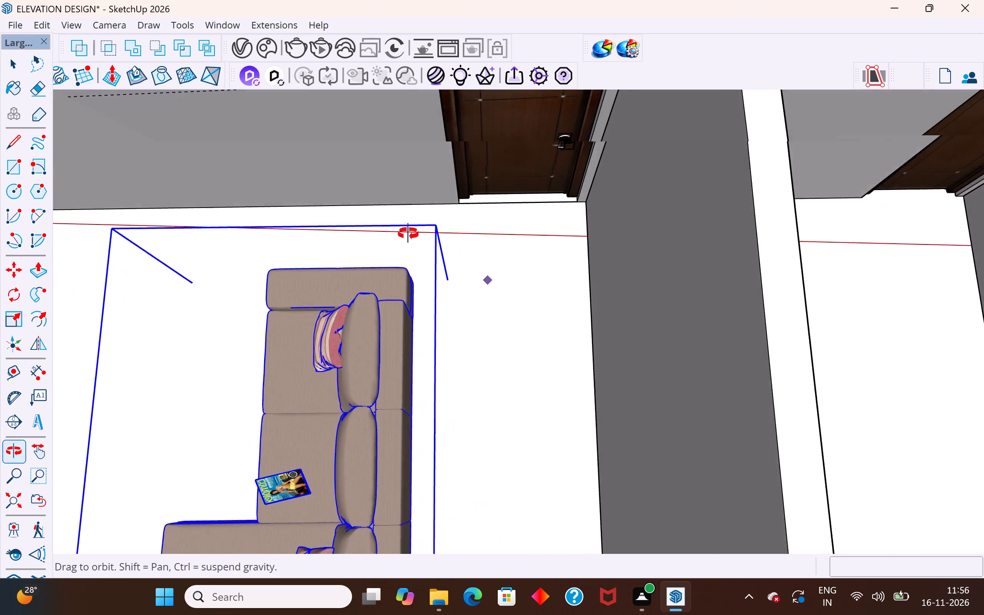
middle_click_drag(408, 234, 395, 179)
left_click(457, 279)
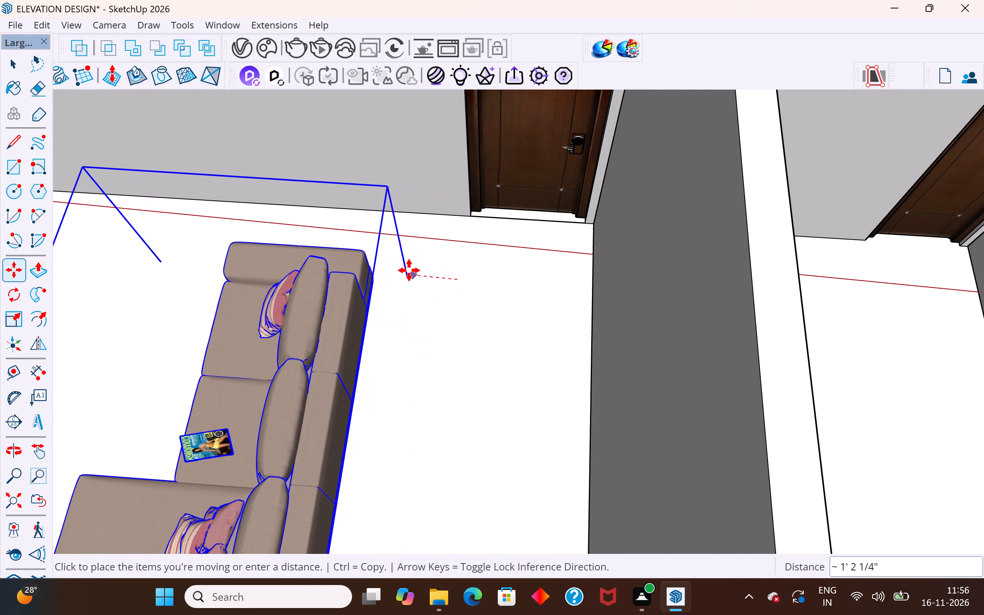
left_click(355, 266)
scroll(388, 268, "down", 9)
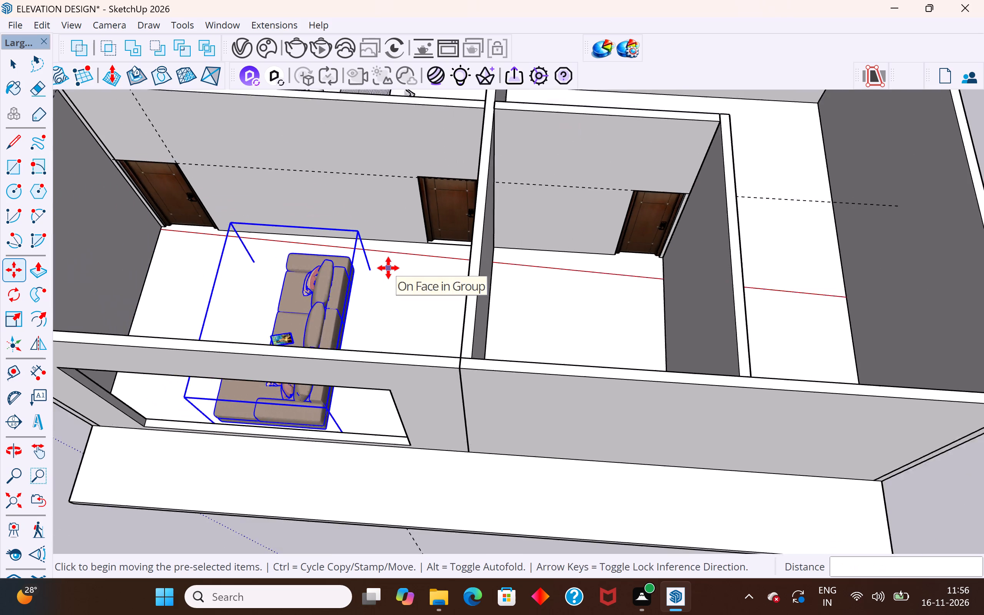
middle_click_drag(359, 377, 381, 280)
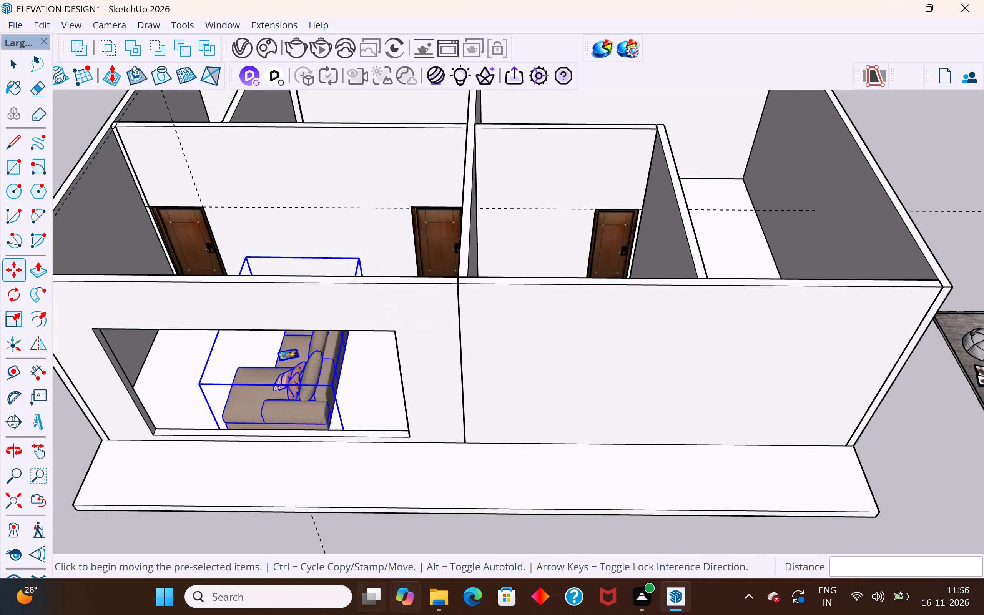
key("Escape")
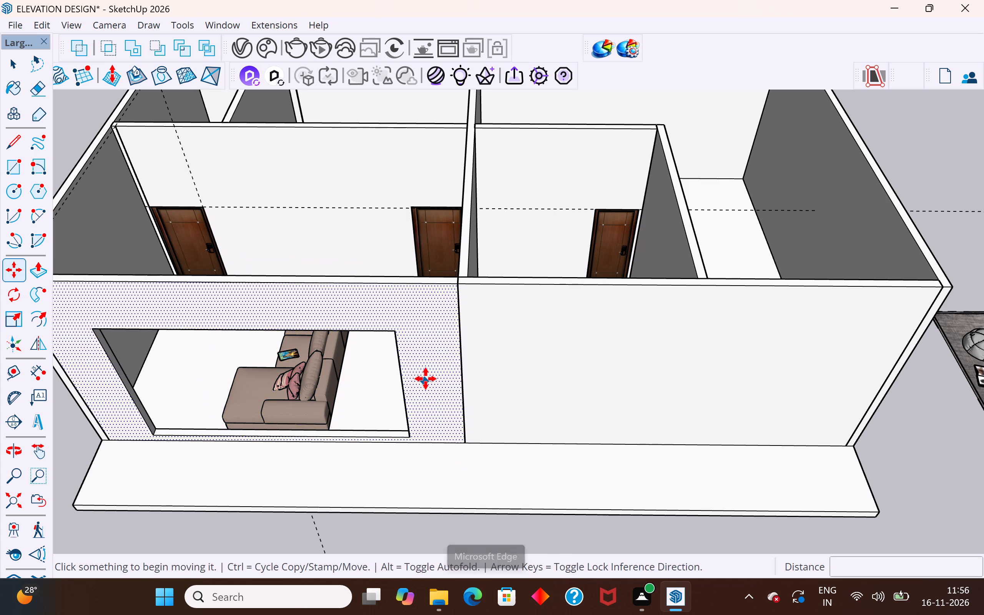
left_click(22, 61)
left_click(72, 120)
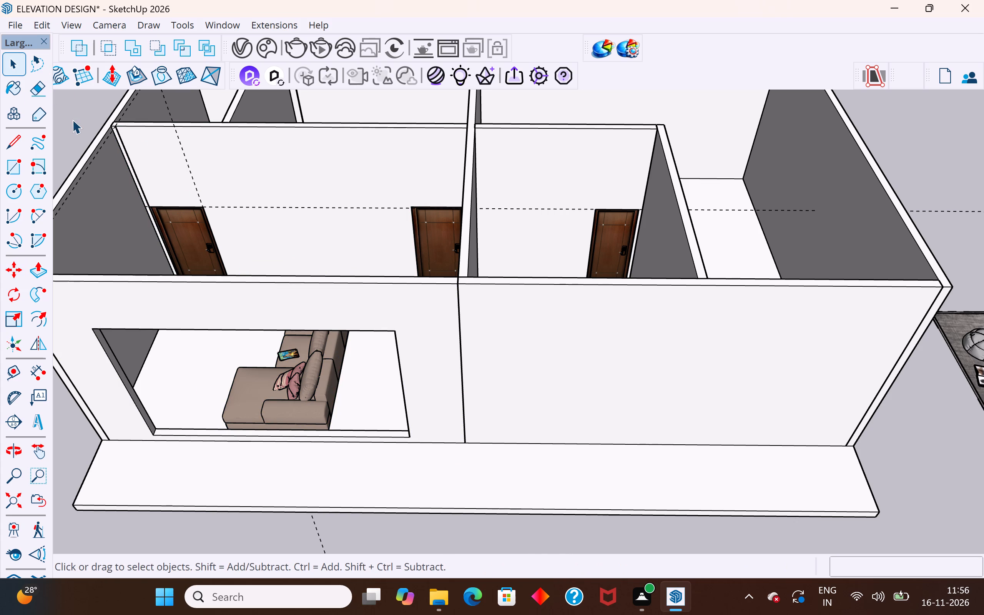
Examine the sofa's new position through the front opening and view the house from its outer end wall.
middle_click_drag(334, 355, 427, 243)
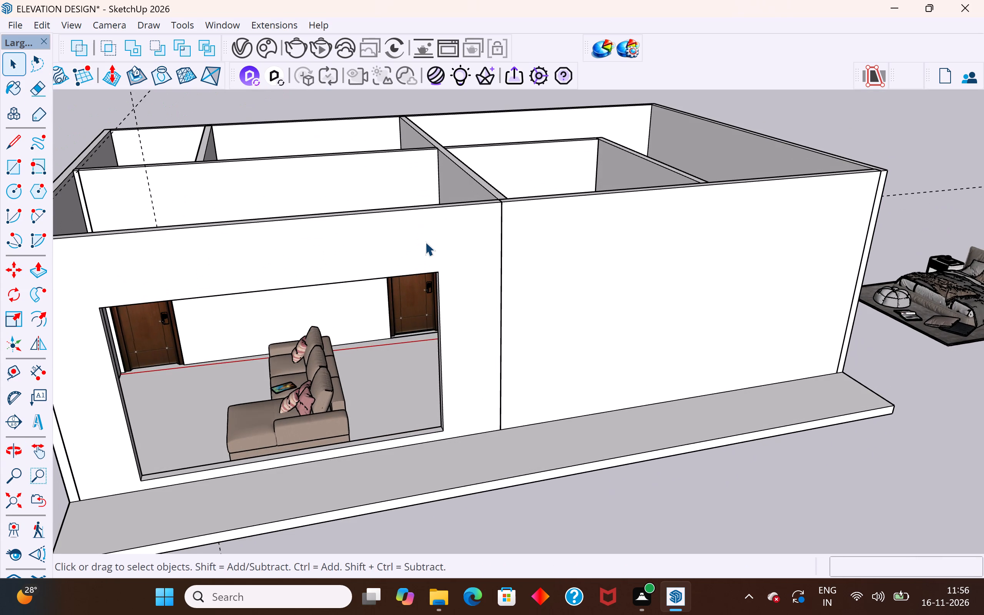
scroll(382, 352, "up", 4)
middle_click_drag(346, 379, 436, 339)
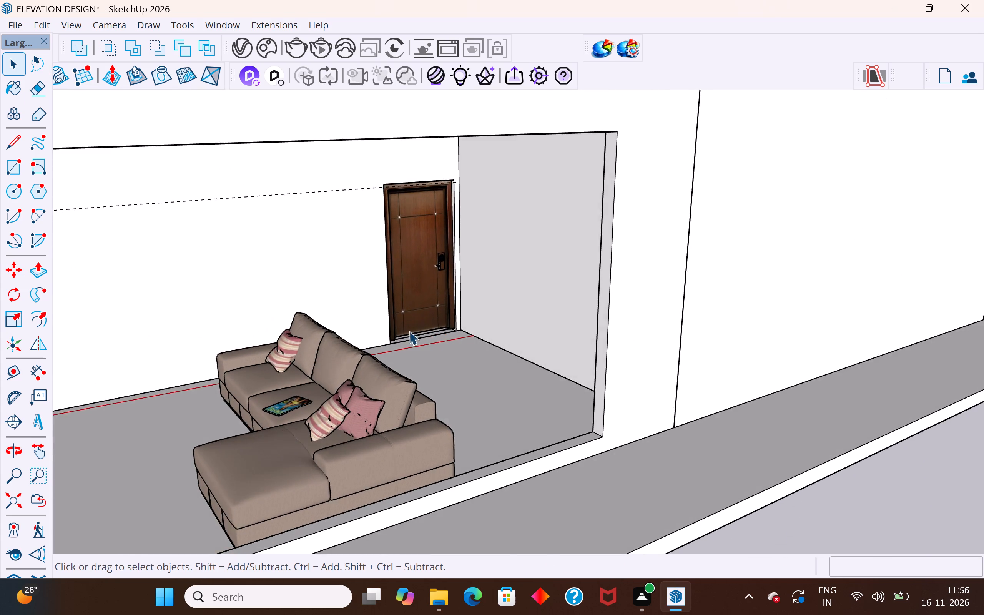
scroll(386, 340, "down", 5)
middle_click_drag(312, 411, 555, 422)
scroll(432, 342, "down", 5)
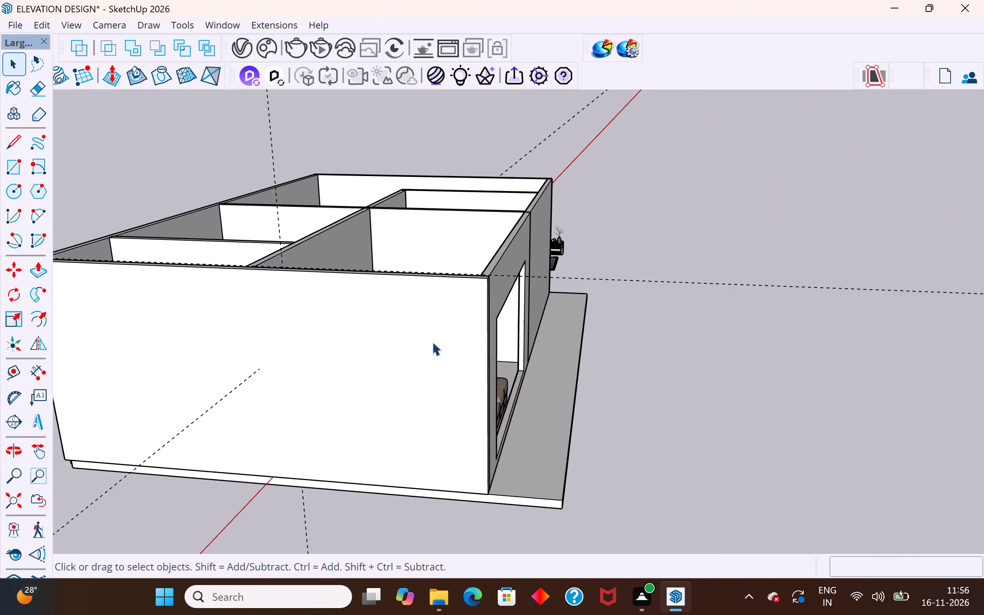
Delete all the construction guides from the model.
scroll(432, 342, "down", 4)
left_click(46, 22)
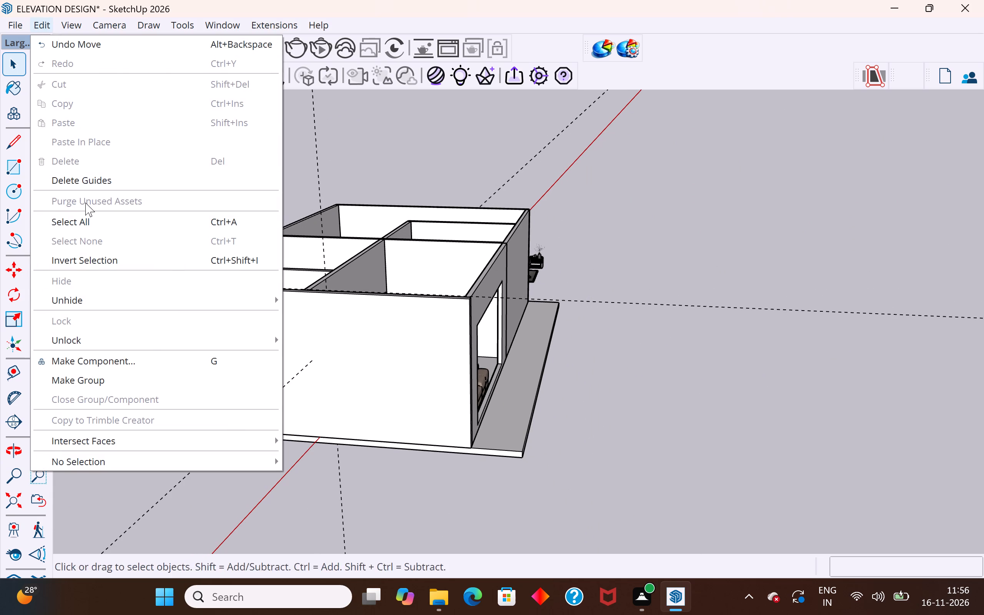
left_click(92, 177)
Examine the L-shaped sofa's placement in the living room through the front opening.
middle_click_drag(516, 321, 166, 327)
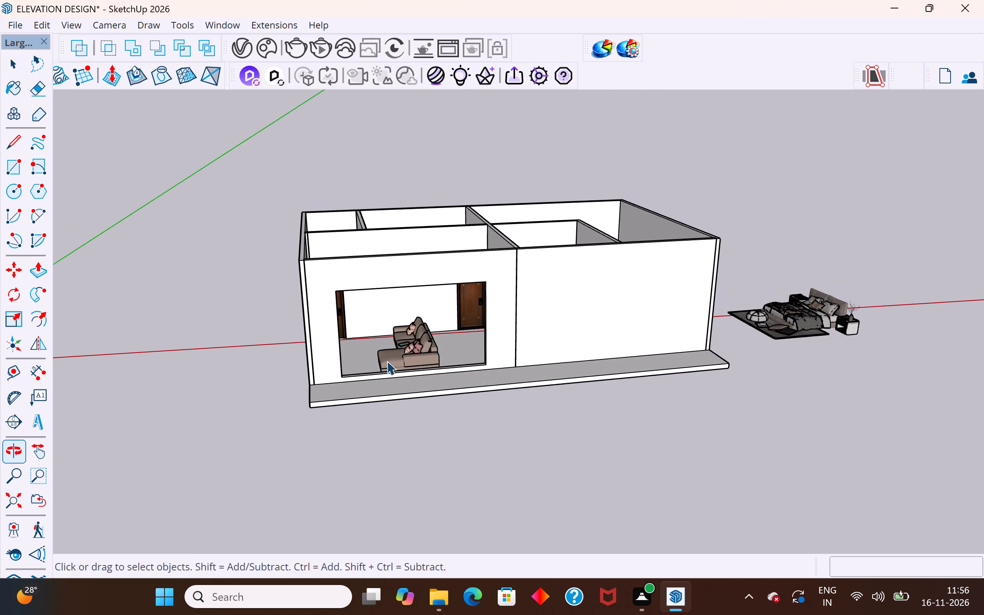
scroll(386, 356, "up", 12)
left_click(421, 361)
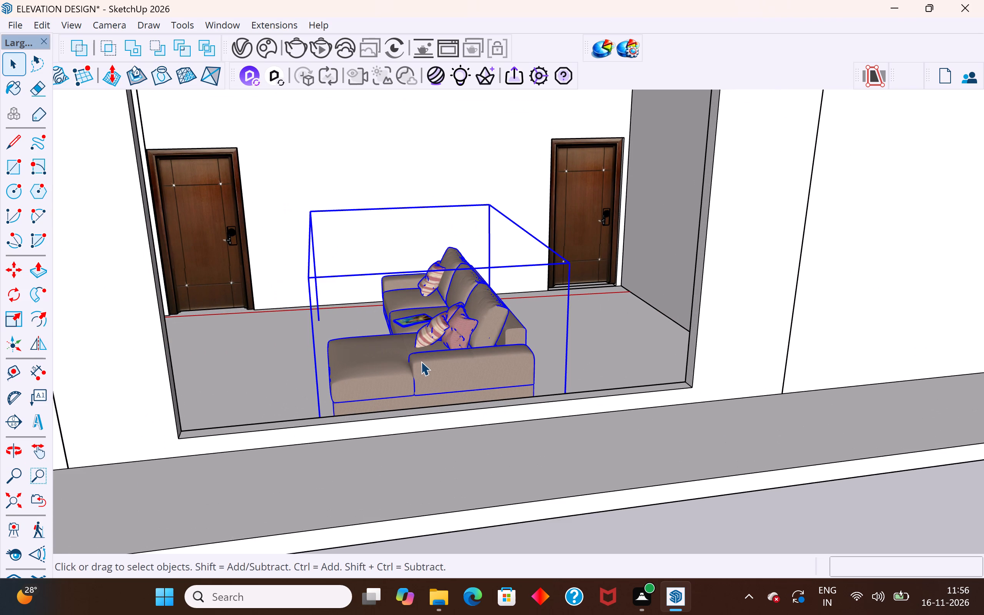
scroll(421, 361, "up", 1)
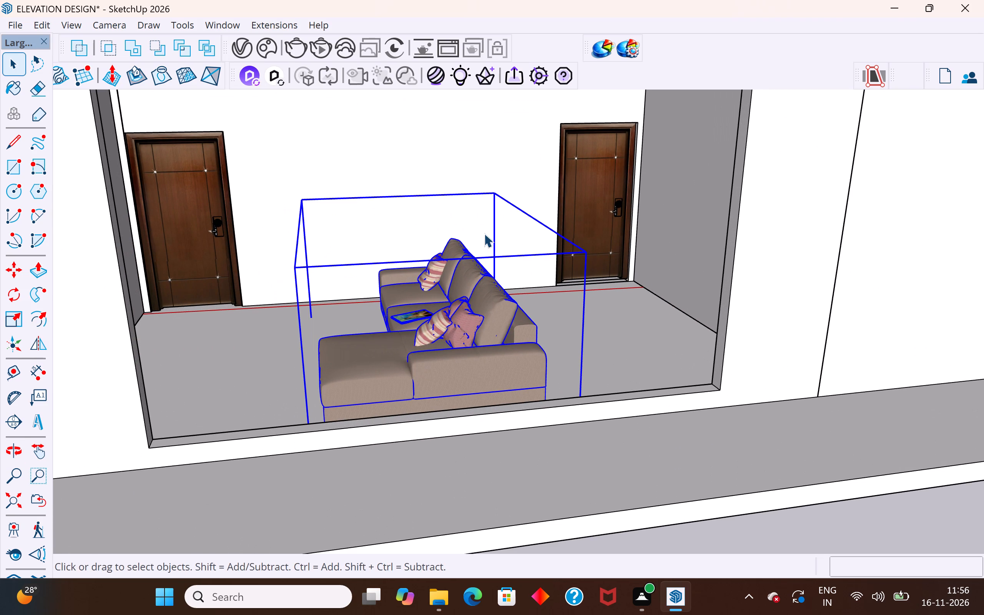
middle_click_drag(484, 233, 436, 286)
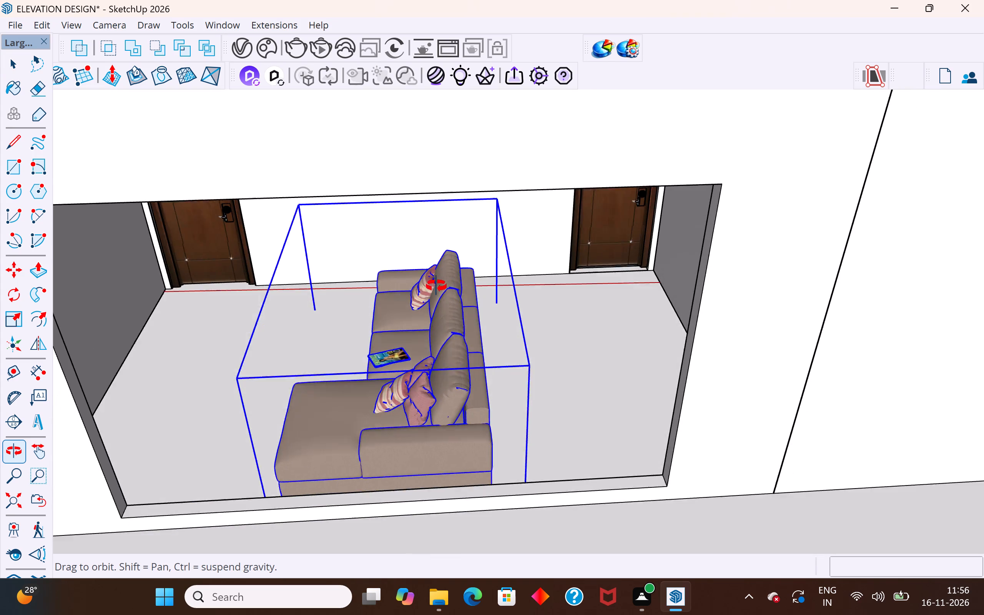
middle_click_drag(436, 286, 438, 279)
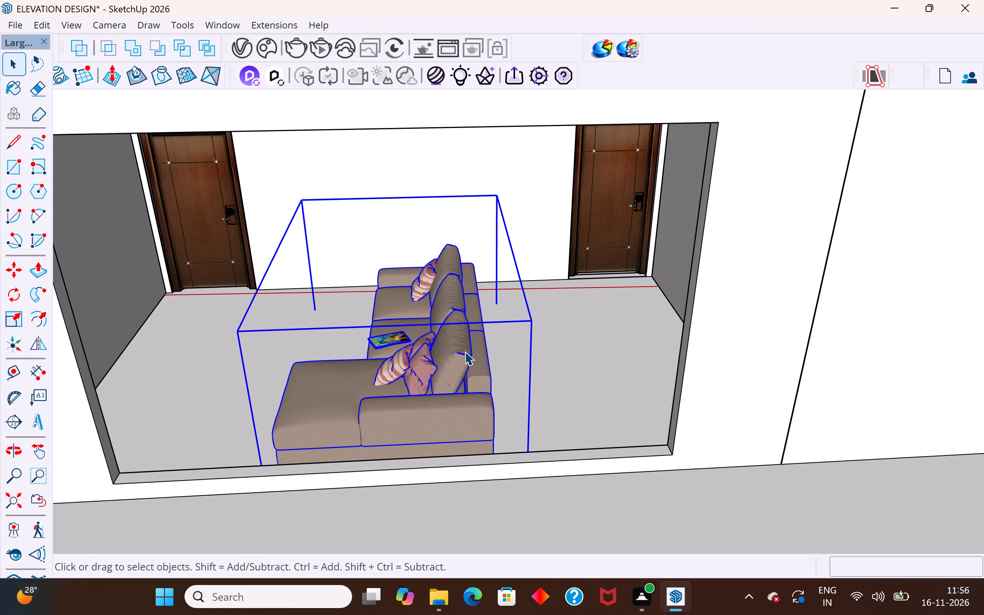
middle_click_drag(465, 351, 488, 368)
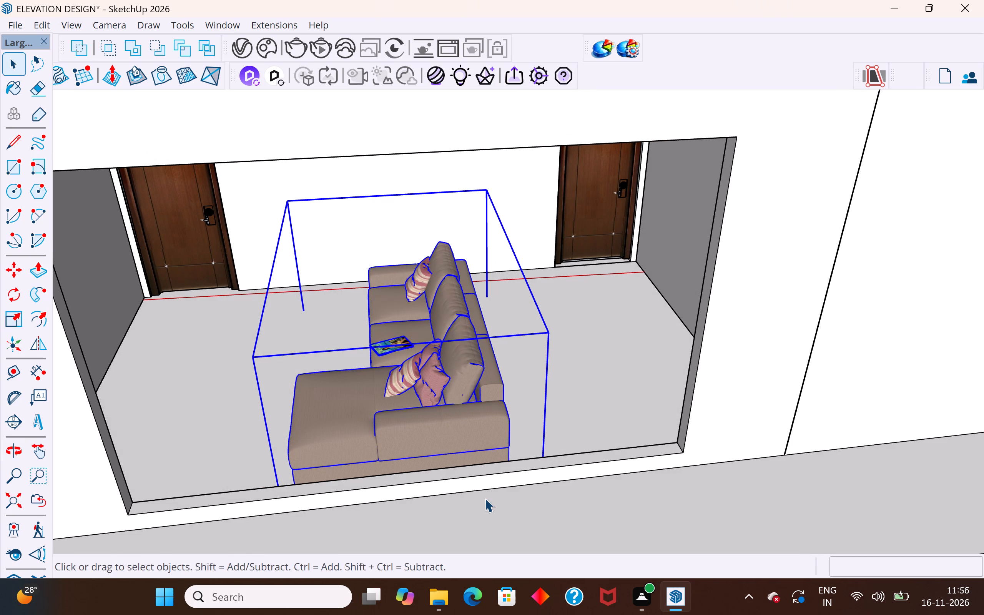
left_click(485, 498)
Examine the L-shaped sofa from above and beside the front wall, leaving it deselected.
scroll(469, 379, "down", 4)
left_click(468, 396)
middle_click_drag(475, 411, 593, 382)
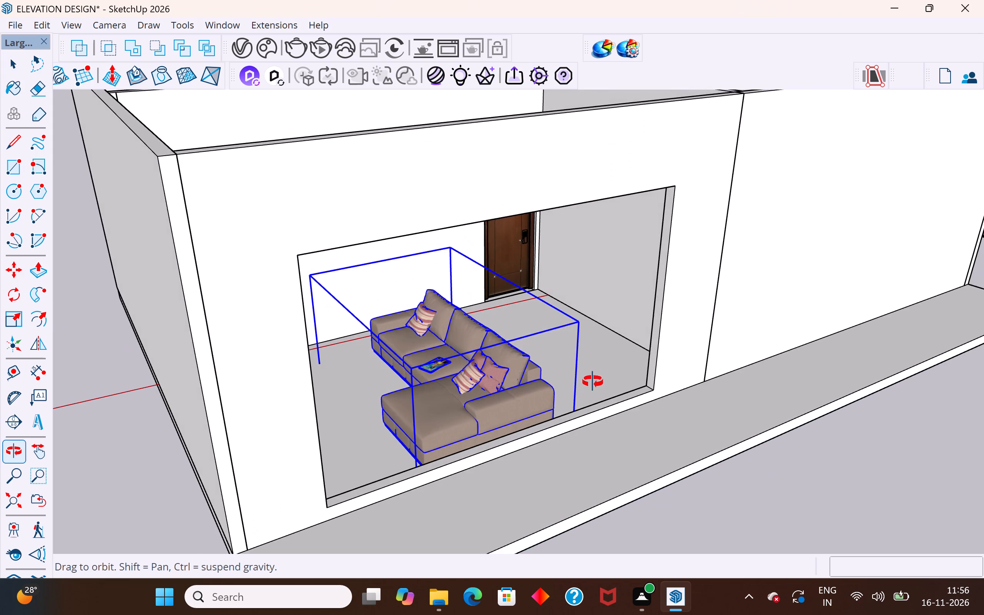
middle_click_drag(593, 382, 542, 554)
middle_click_drag(522, 362, 898, 300)
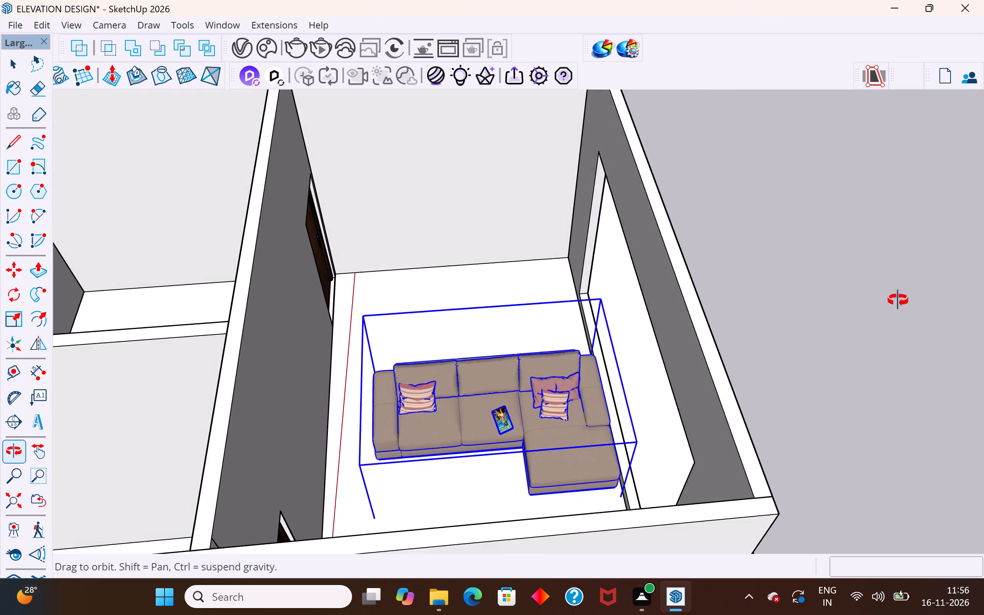
middle_click_drag(898, 300, 747, 307)
left_click(20, 64)
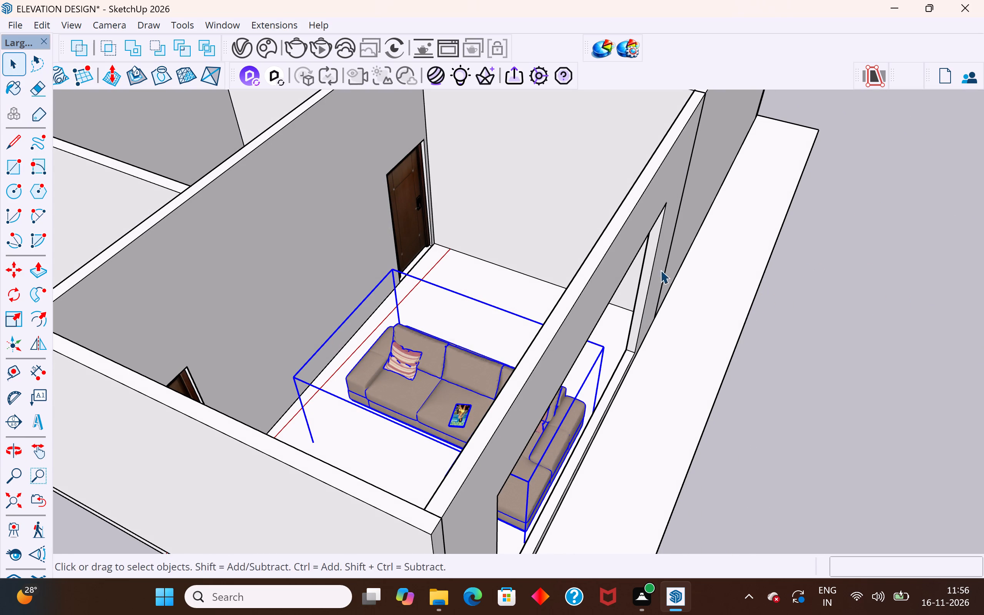
left_click(852, 327)
scroll(506, 221, "down", 4)
middle_click_drag(516, 289, 514, 310)
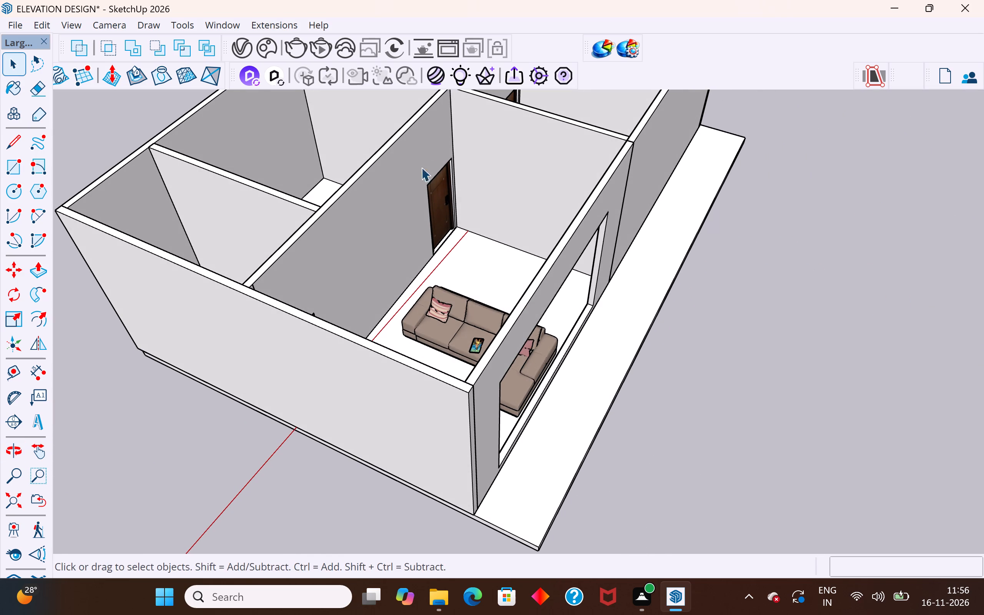
Search the 3D Warehouse for DINNING TABLE.
left_click(218, 20)
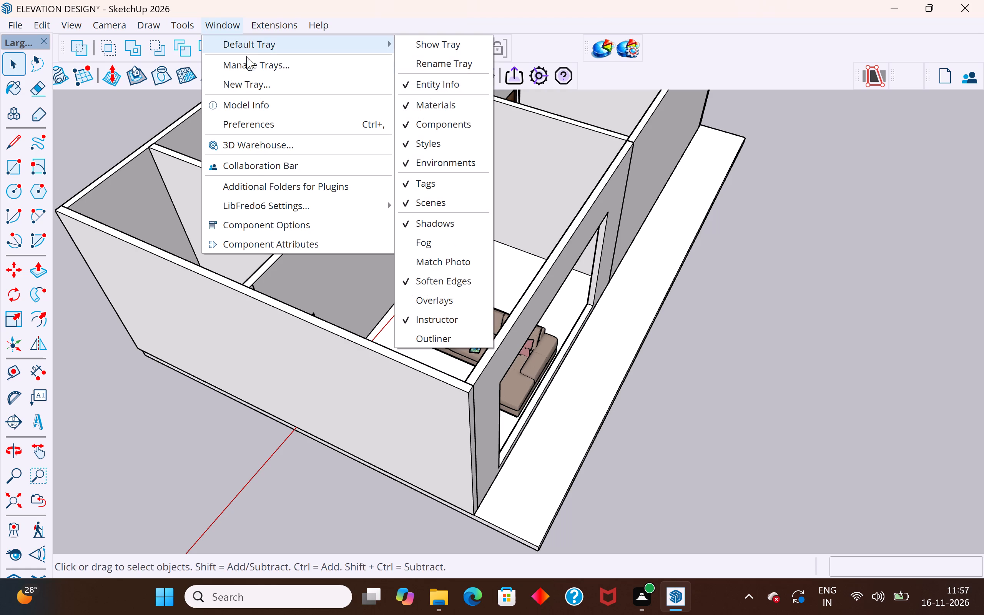
left_click(255, 146)
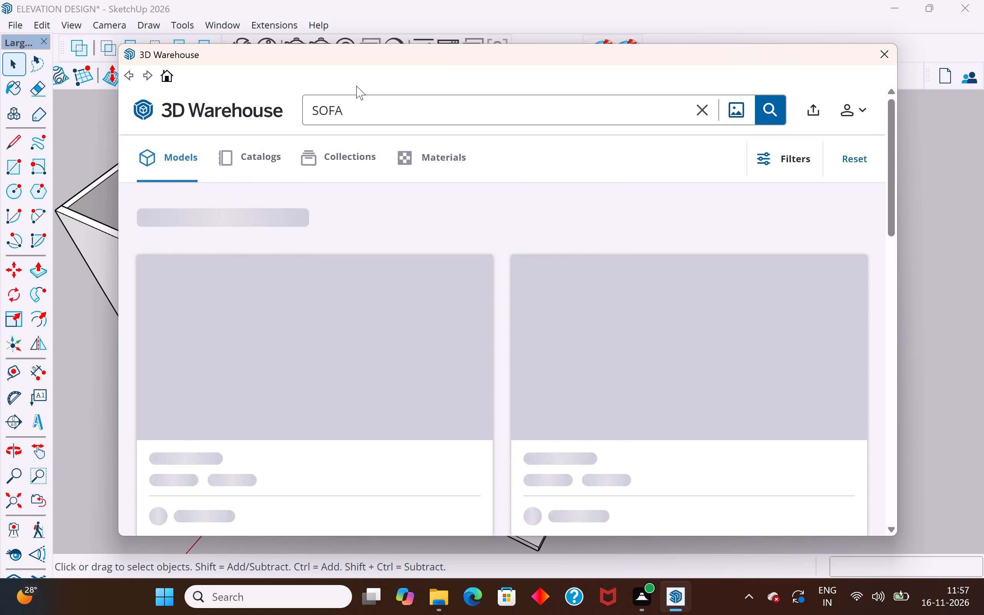
left_click(697, 112)
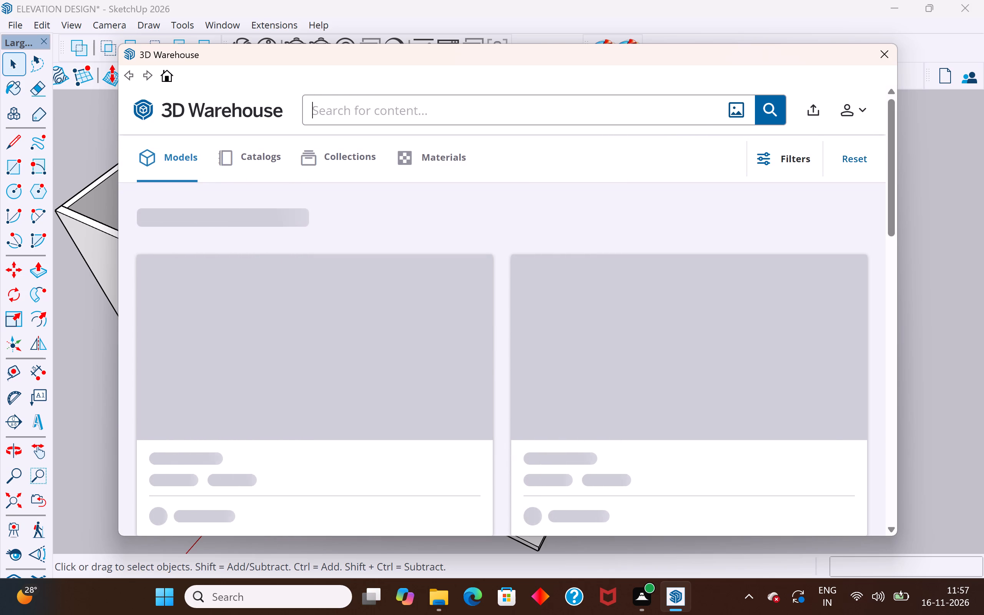
type("DINNING TABLE")
key("Return")
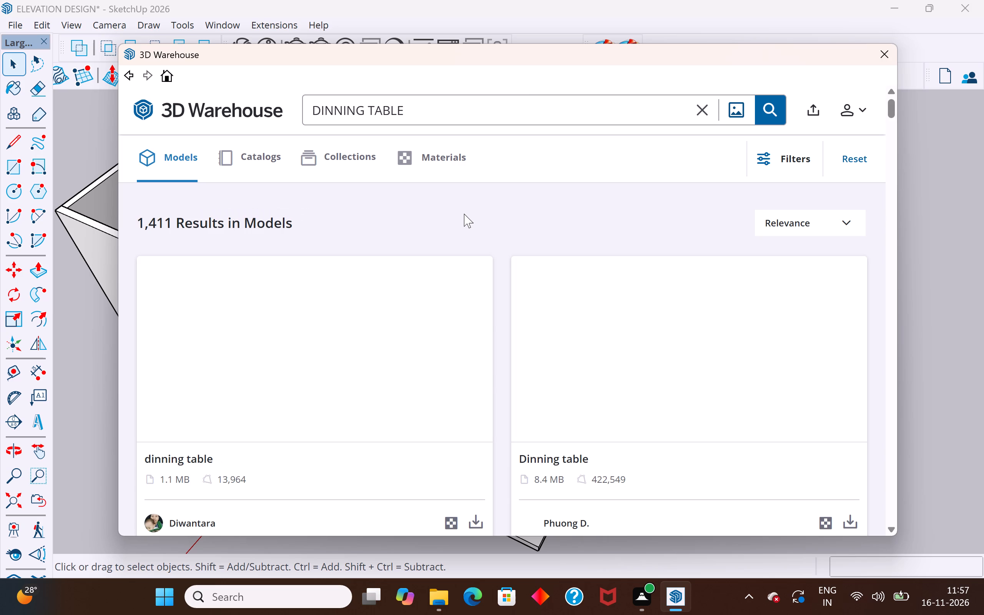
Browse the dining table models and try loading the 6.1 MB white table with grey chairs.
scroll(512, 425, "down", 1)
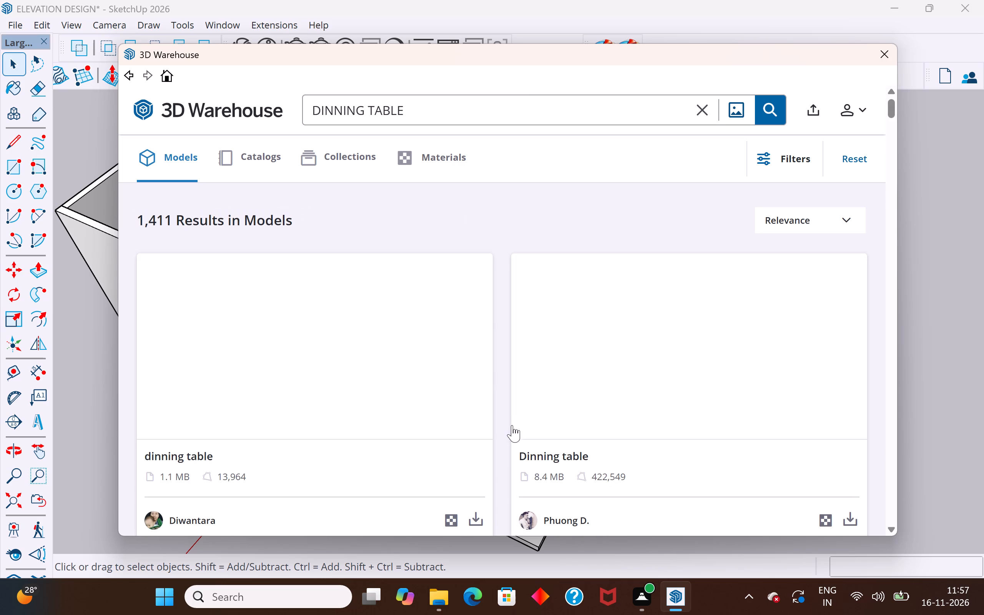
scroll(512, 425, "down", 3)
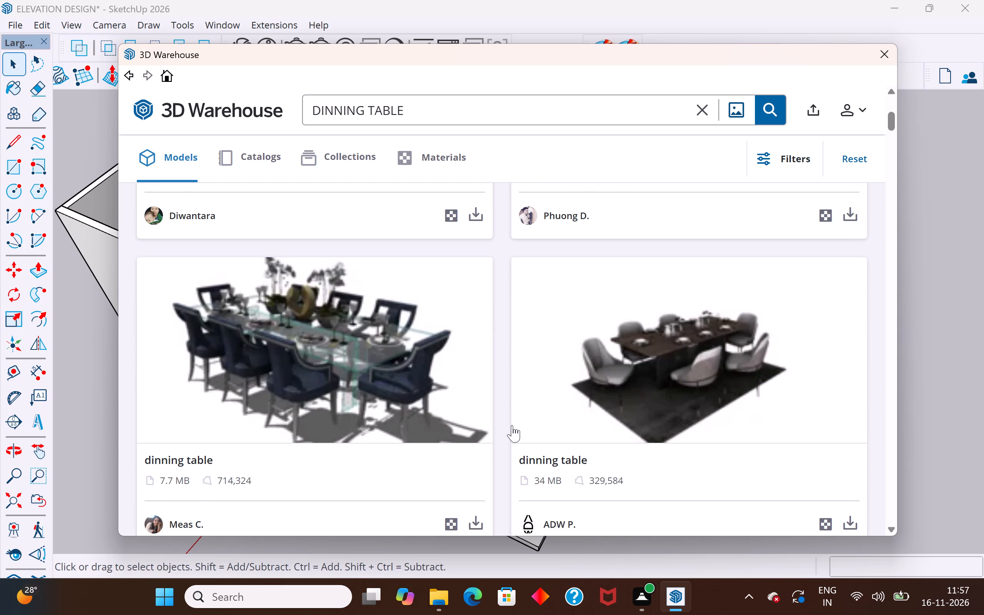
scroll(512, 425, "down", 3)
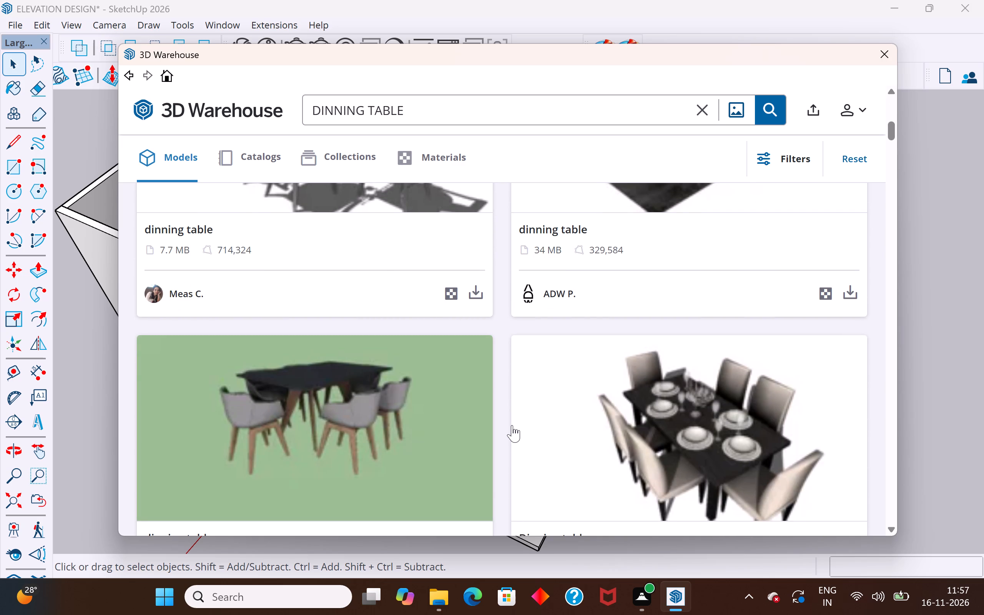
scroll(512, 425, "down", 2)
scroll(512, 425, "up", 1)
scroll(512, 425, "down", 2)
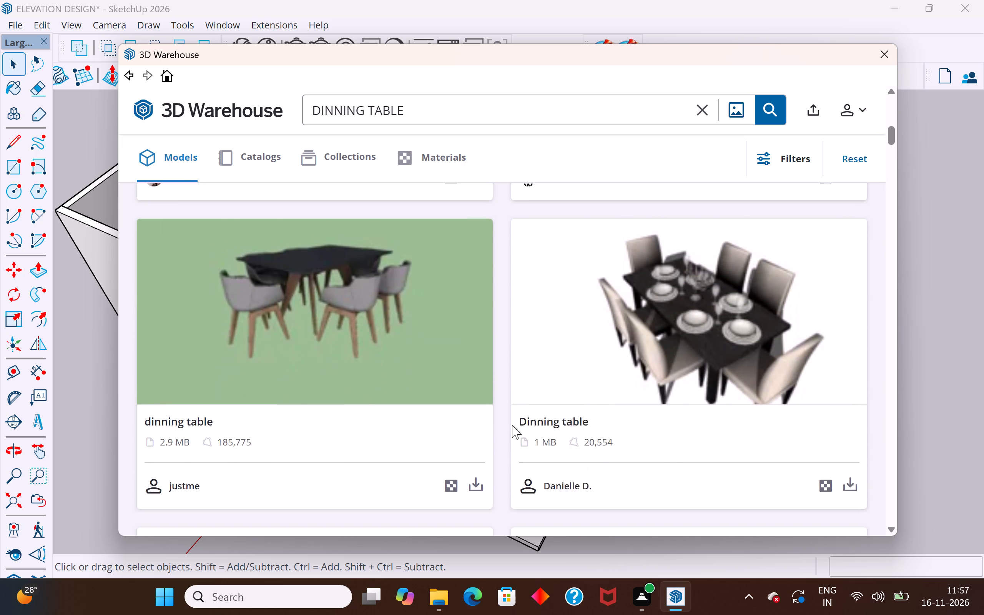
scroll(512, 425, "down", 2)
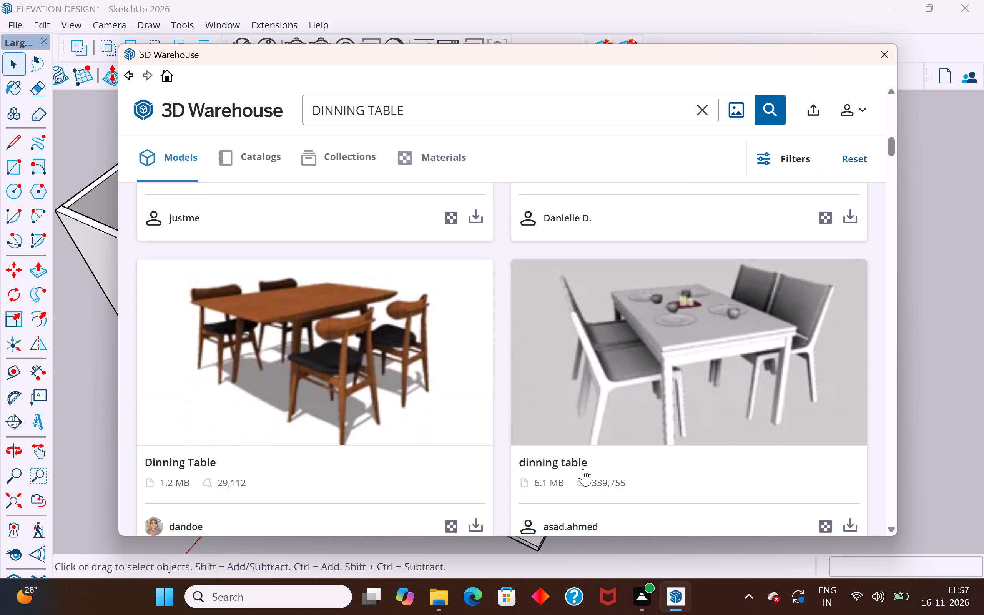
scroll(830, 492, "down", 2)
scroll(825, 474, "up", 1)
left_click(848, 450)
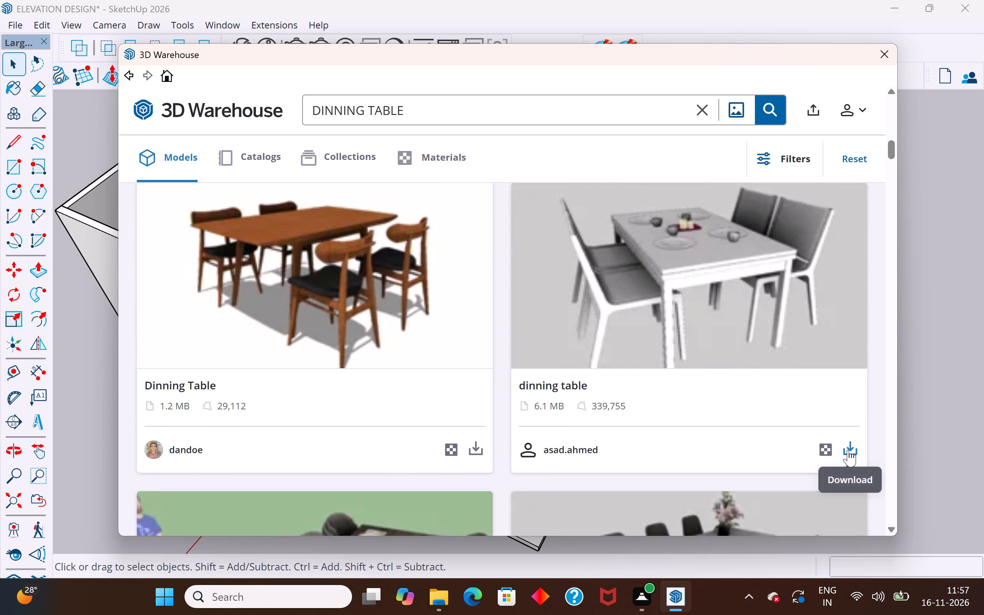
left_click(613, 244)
Load the 2.2 MB Dinning Table model with dark wooden chairs and a glass top directly into the house model.
scroll(601, 256, "down", 8)
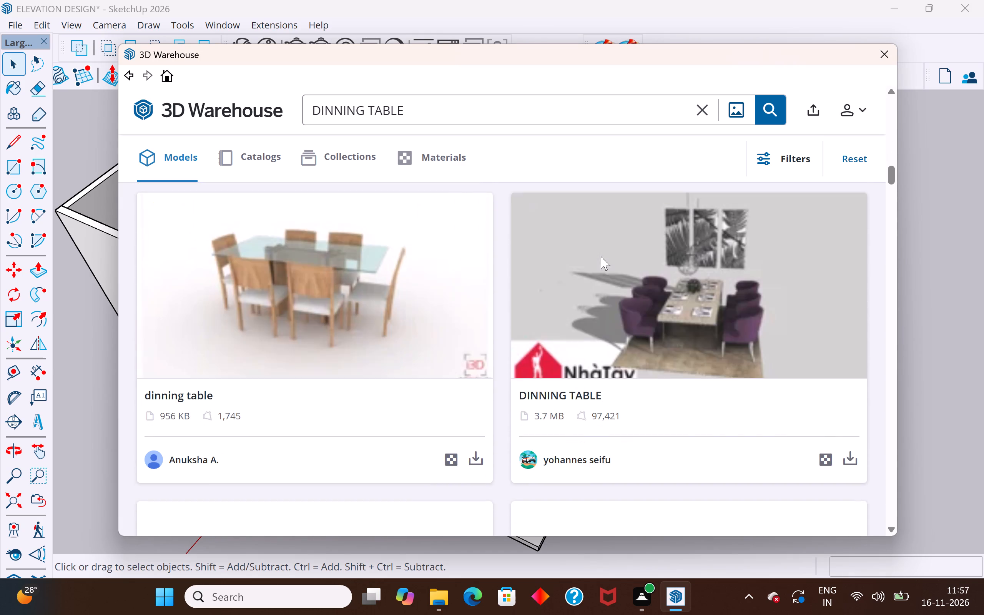
scroll(601, 256, "down", 3)
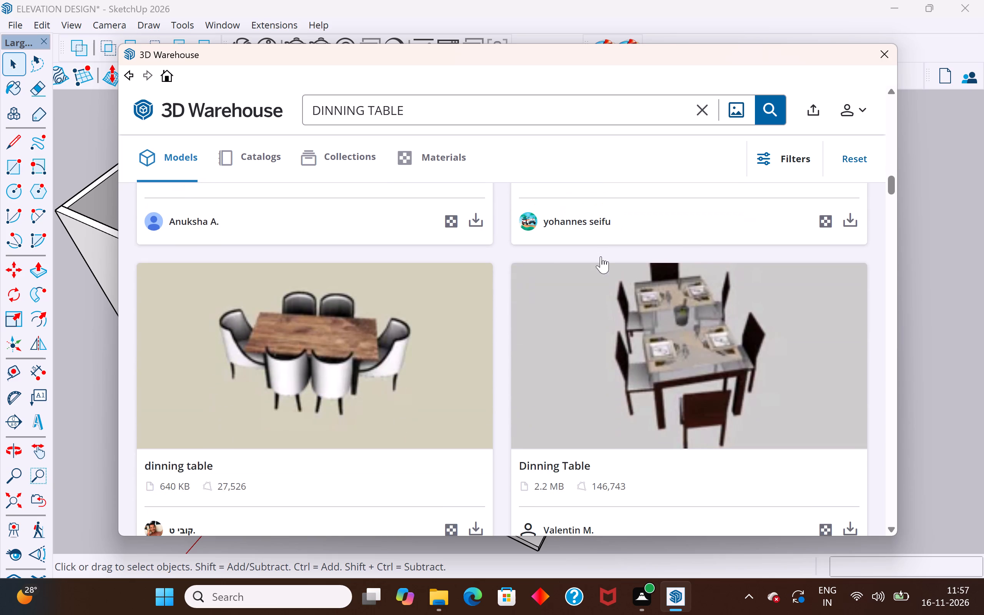
scroll(601, 256, "down", 1)
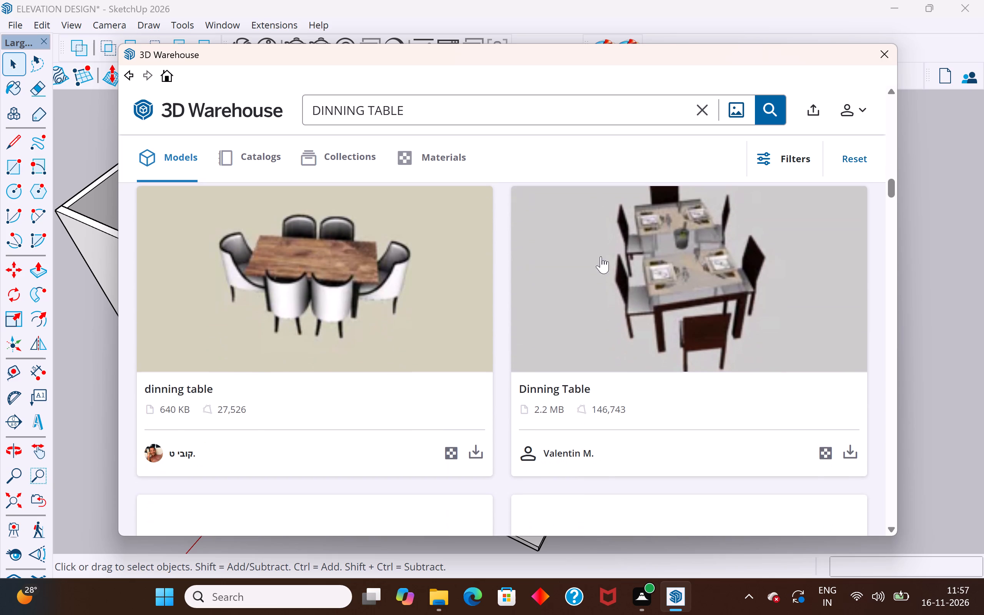
left_click(853, 455)
left_click(465, 313)
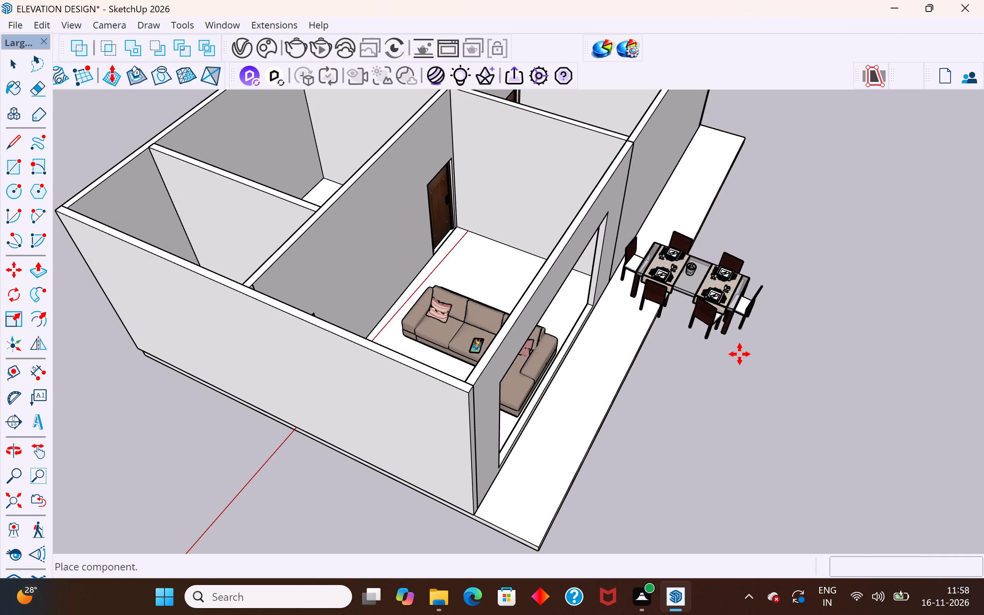
Place the dining set on the living room floor behind the L-shaped sofa, beside the front opening.
scroll(551, 341, "up", 4)
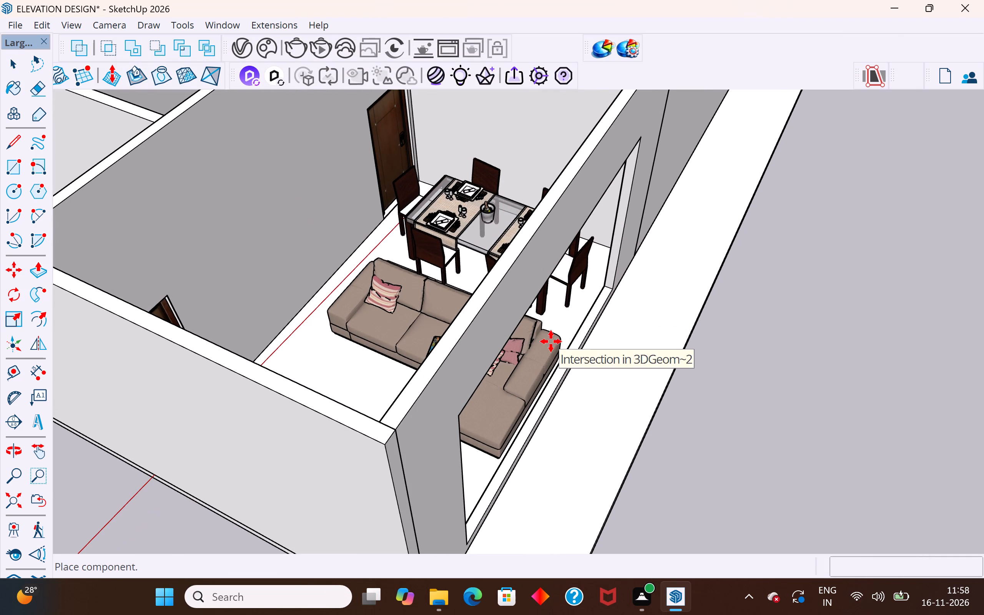
scroll(572, 322, "up", 4)
middle_click_drag(572, 322, 552, 210)
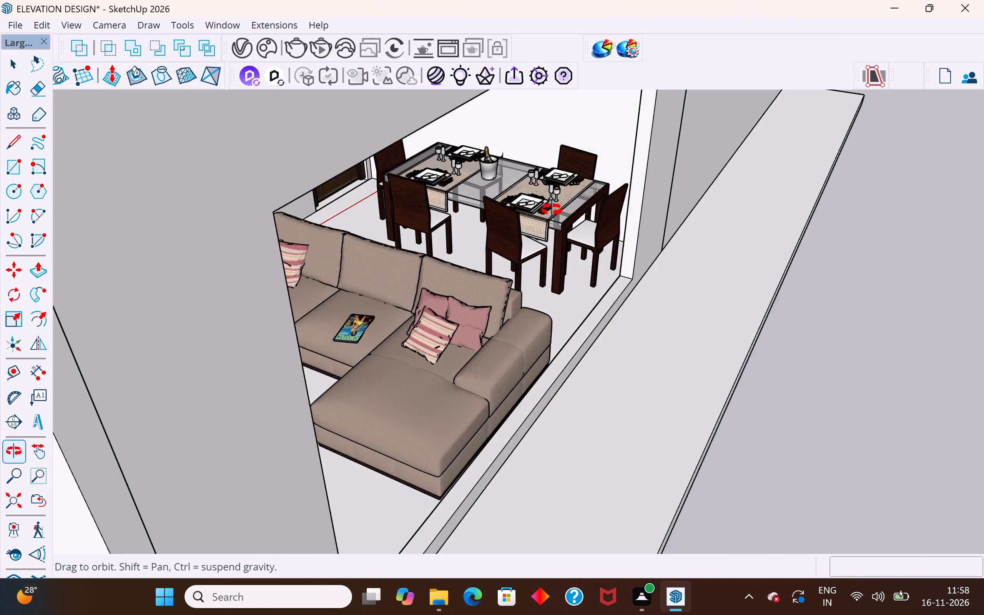
middle_click_drag(552, 210, 542, 175)
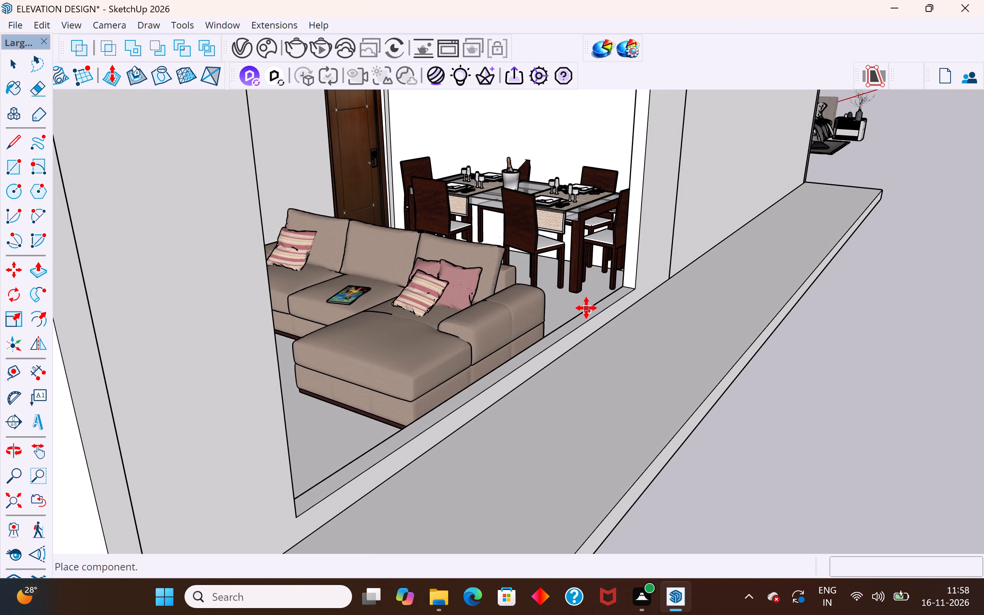
left_click(586, 308)
Move the dining set about 9 13/16" toward the back of the L-shaped sofa, away from the partition wall.
middle_click_drag(647, 304, 578, 398)
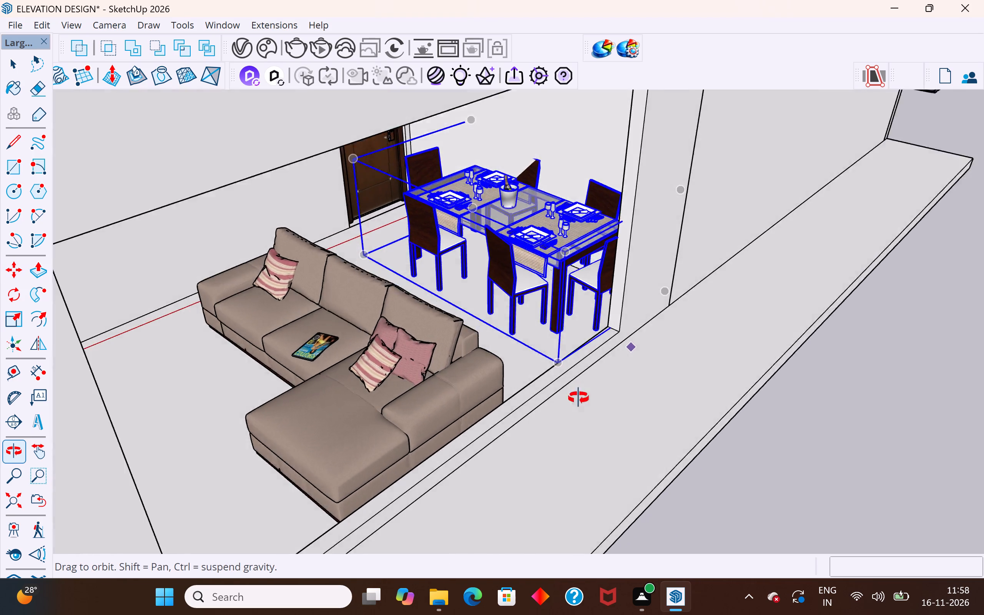
middle_click_drag(578, 398, 932, 484)
scroll(931, 484, "up", 1)
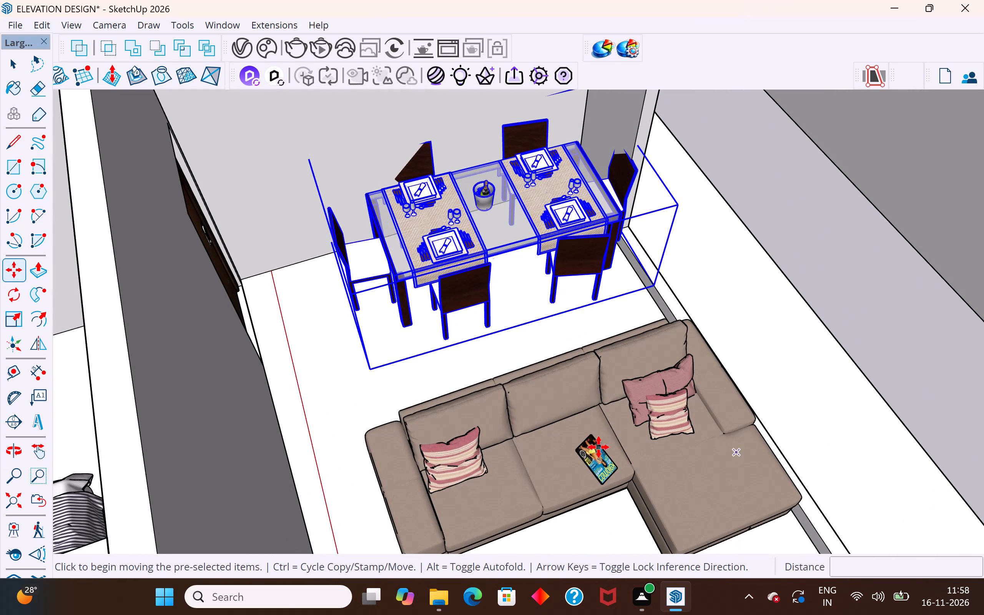
left_click(374, 375)
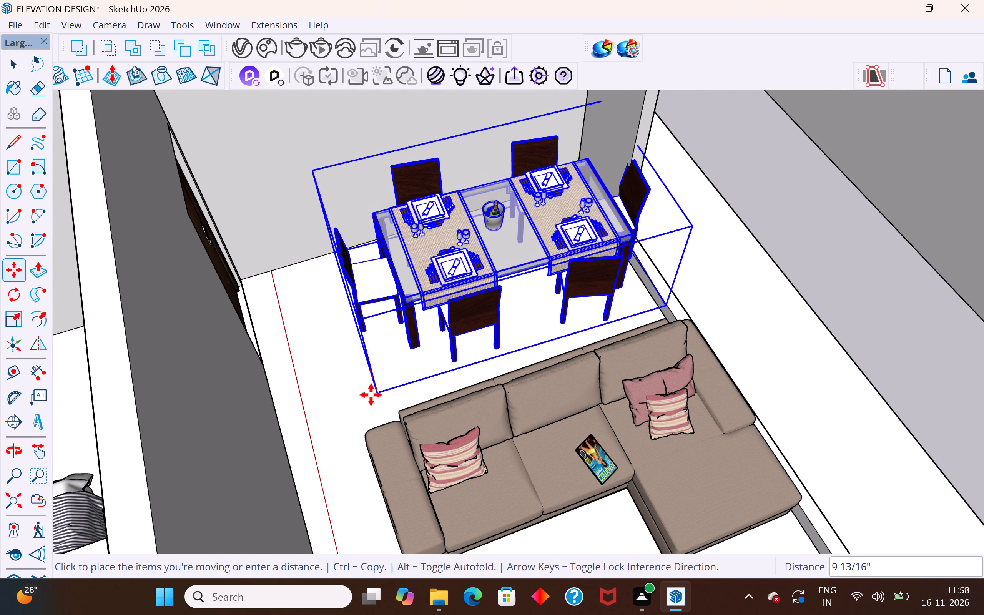
left_click(371, 395)
Move the dining set about 2 3/8" into the room, away from the front opening's edge.
middle_click_drag(620, 356, 541, 306)
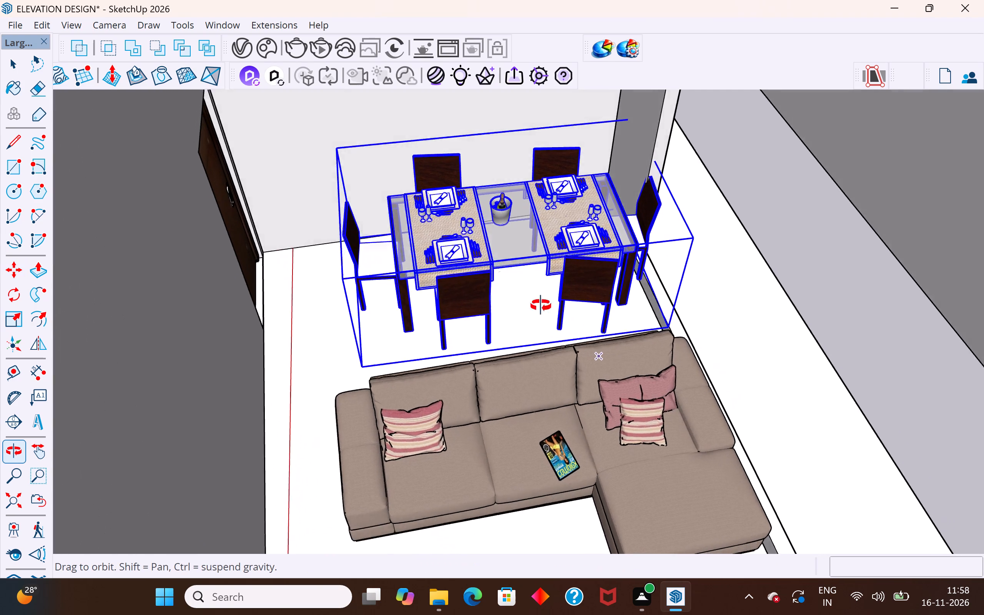
middle_click_drag(541, 306, 338, 253)
scroll(584, 376, "up", 4)
scroll(606, 400, "up", 3)
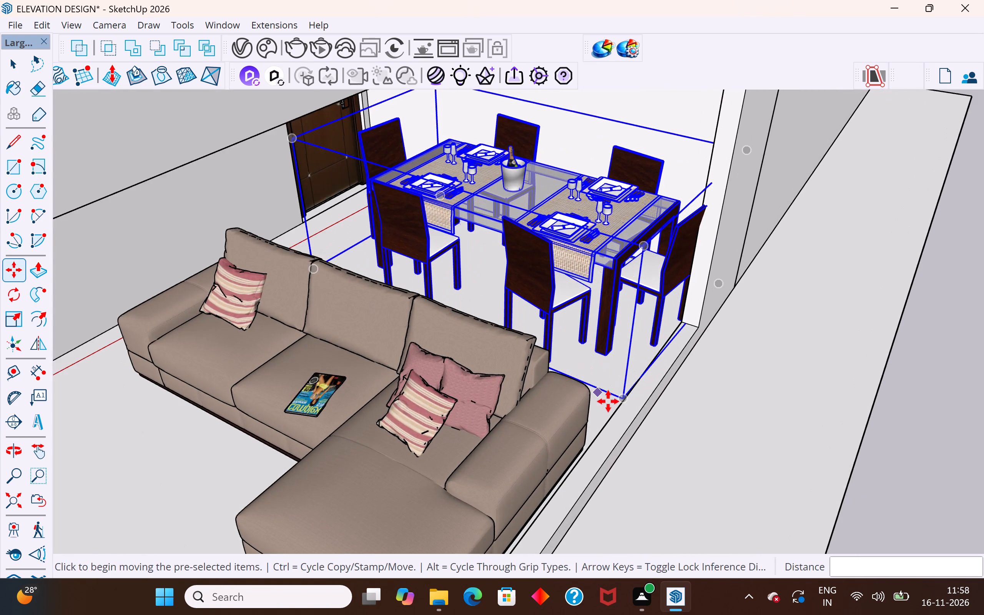
scroll(608, 401, "up", 7)
scroll(643, 402, "up", 3)
left_click(645, 391)
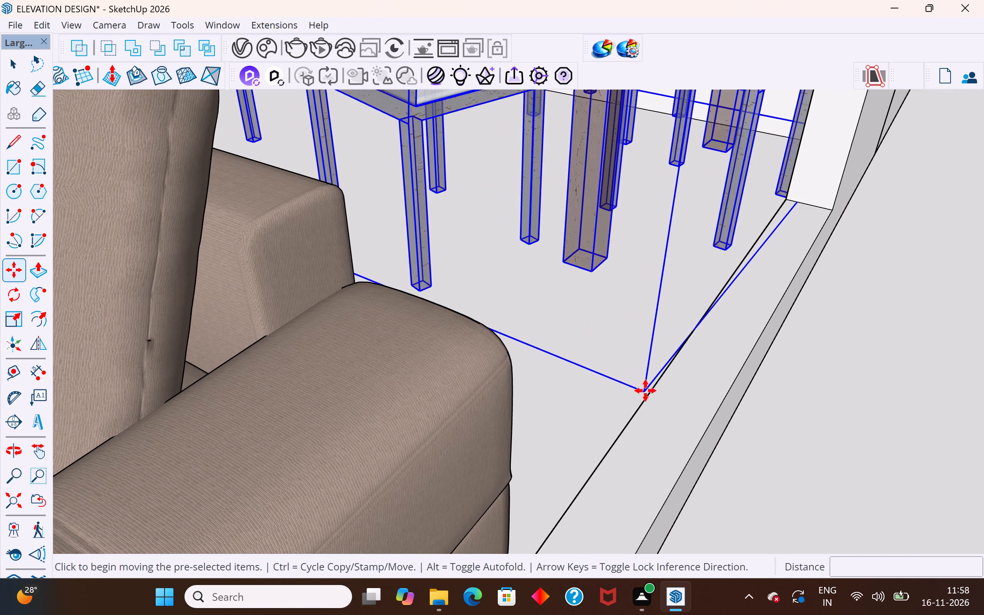
left_click(617, 379)
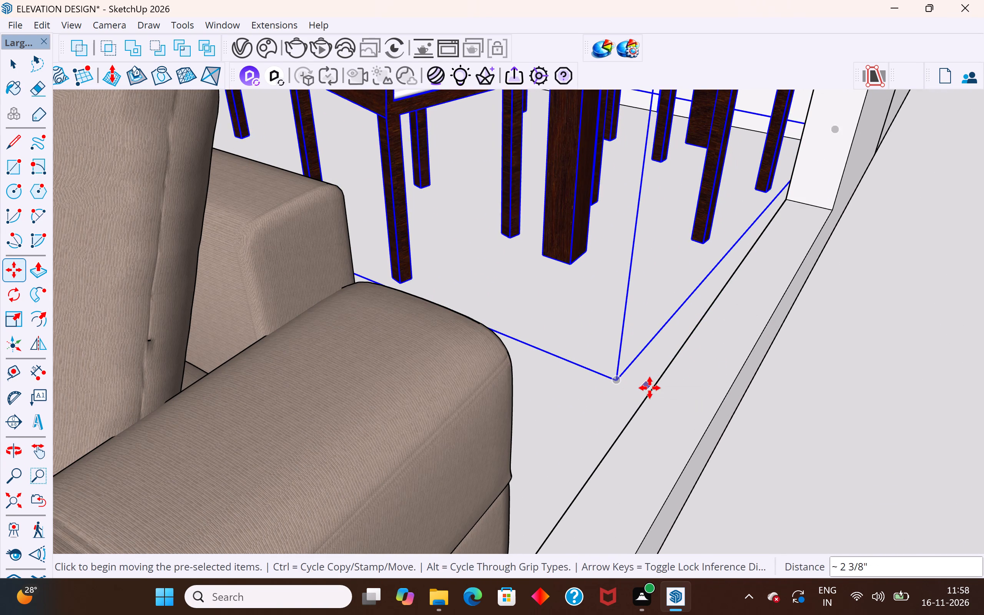
Nudge the dining set slightly away from the corner between the front opening and the back wall.
scroll(650, 388, "down", 17)
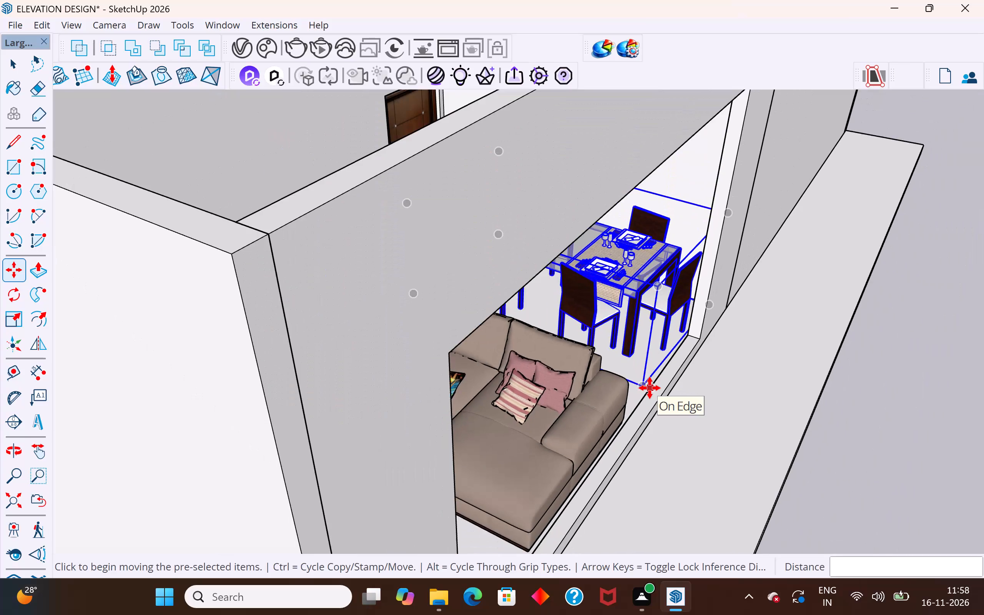
middle_click_drag(650, 388, 484, 338)
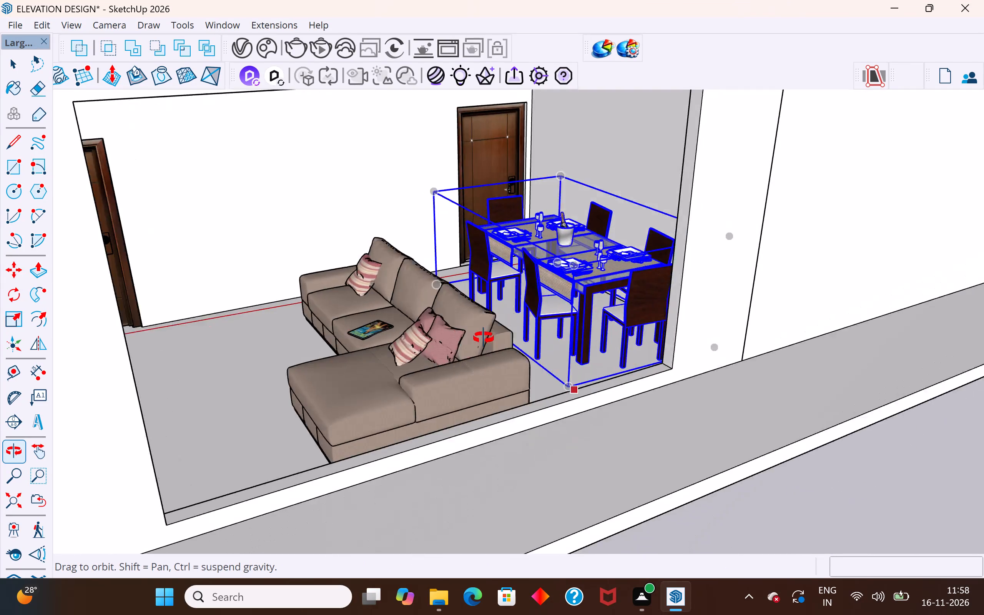
middle_click_drag(484, 338, 462, 403)
scroll(633, 435, "up", 8)
middle_click_drag(583, 382, 665, 354)
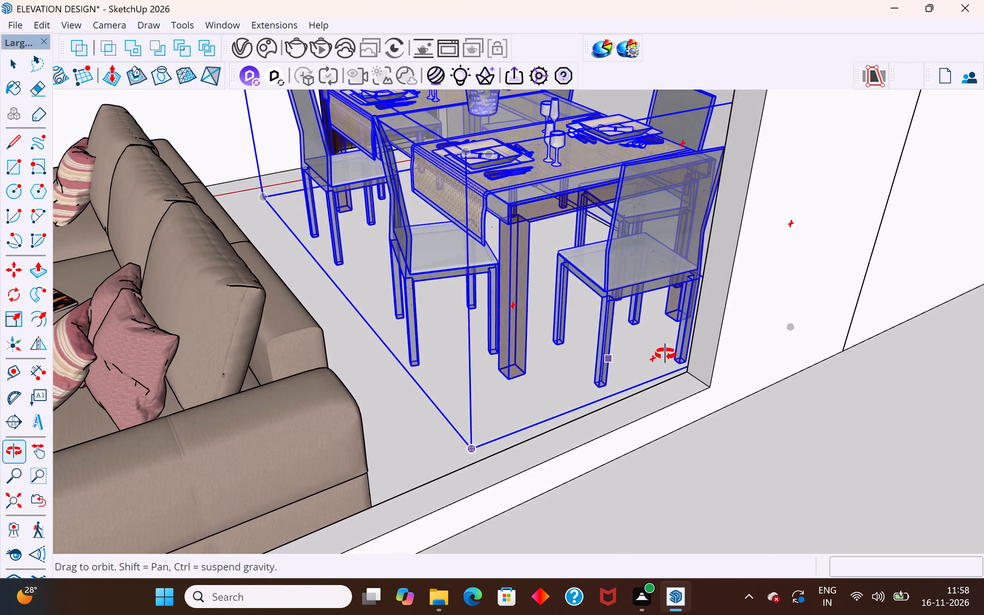
middle_click_drag(665, 354, 678, 354)
scroll(679, 354, "up", 8)
left_click(697, 351)
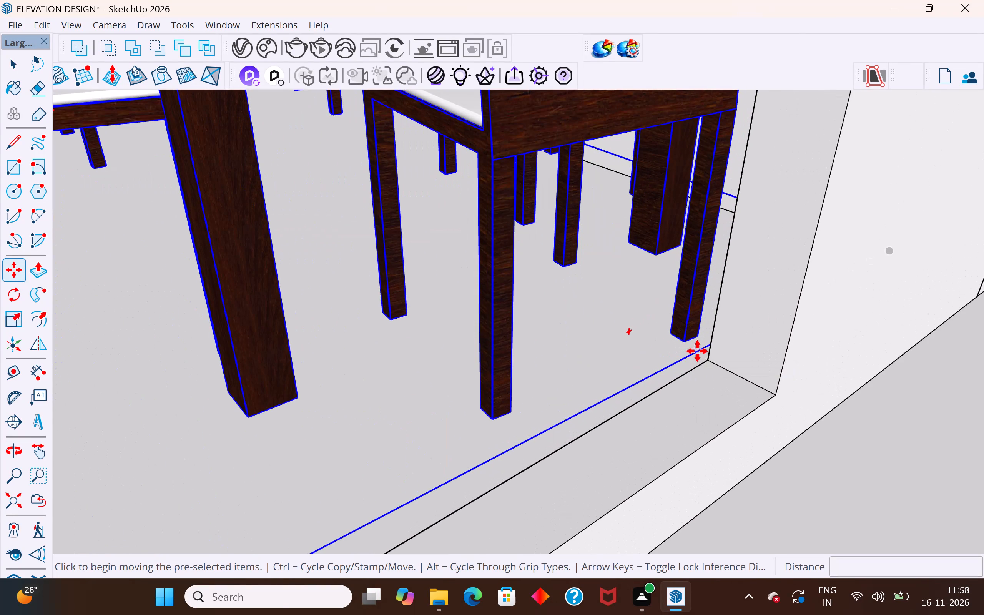
left_click(680, 335)
scroll(680, 342, "down", 7)
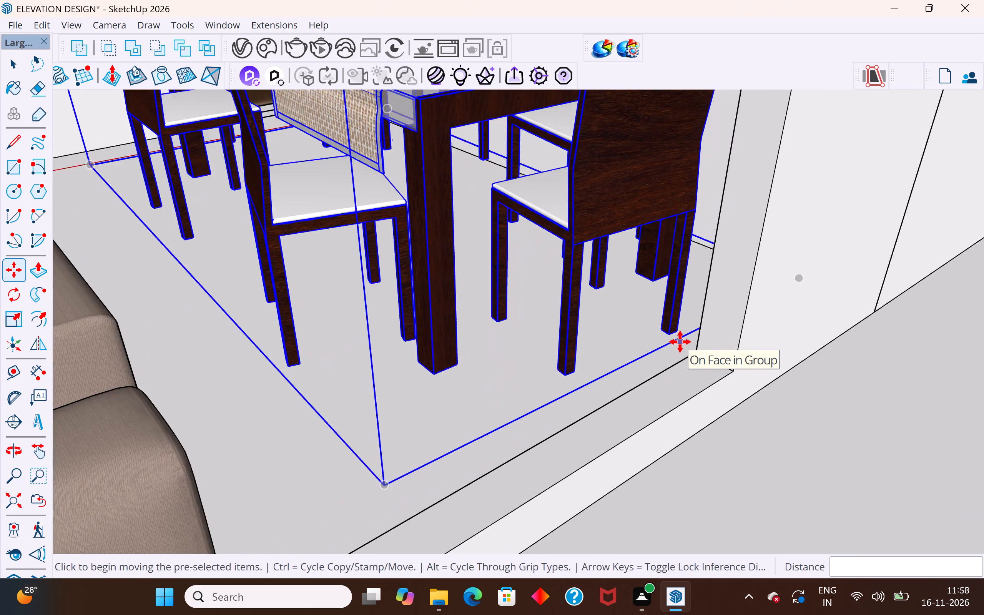
scroll(680, 342, "down", 8)
middle_click_drag(666, 342, 937, 410)
scroll(674, 414, "down", 4)
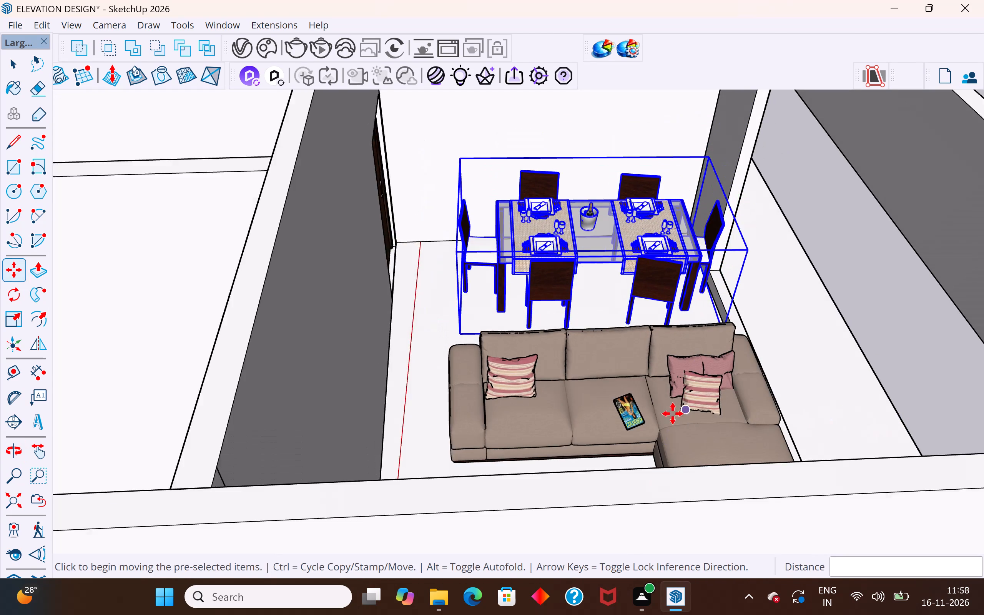
left_click(12, 65)
scroll(525, 307, "down", 4)
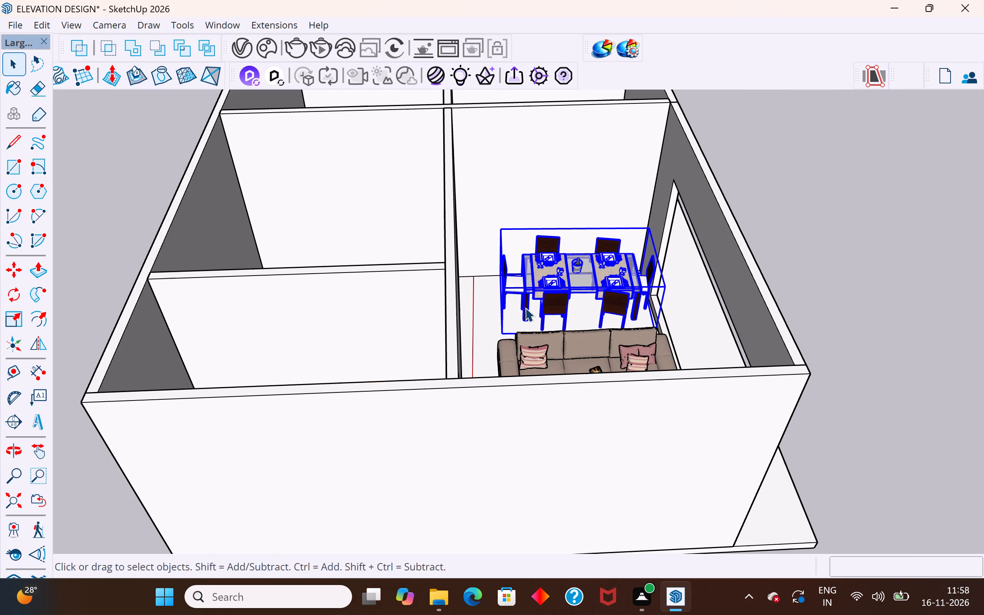
left_click(921, 195)
Scale the whole dining set down to 0.91 from its lower corner beside the sofa arm and front opening.
scroll(692, 282, "up", 8)
middle_click_drag(660, 263, 651, 203)
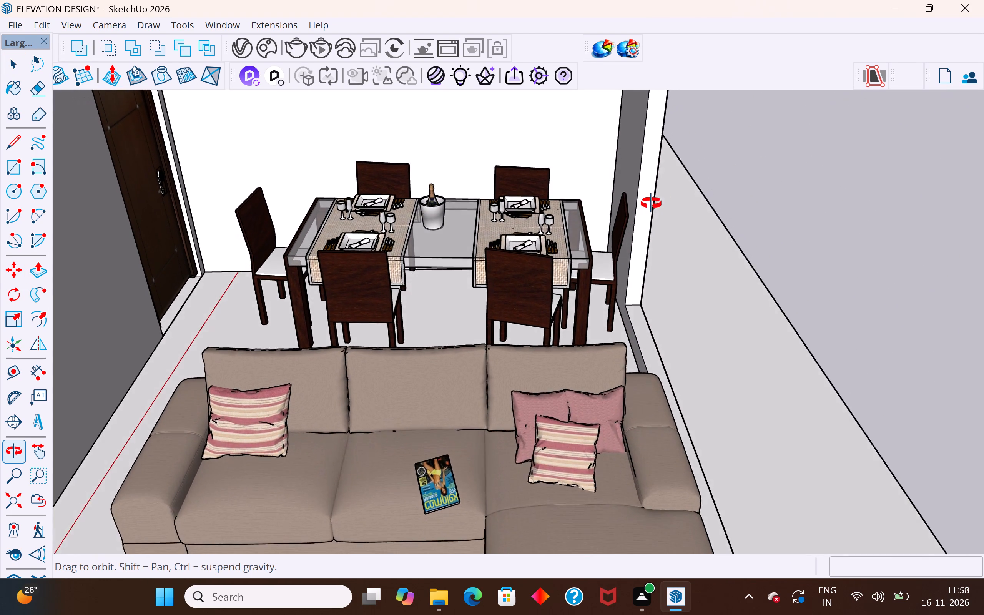
middle_click_drag(651, 203, 655, 248)
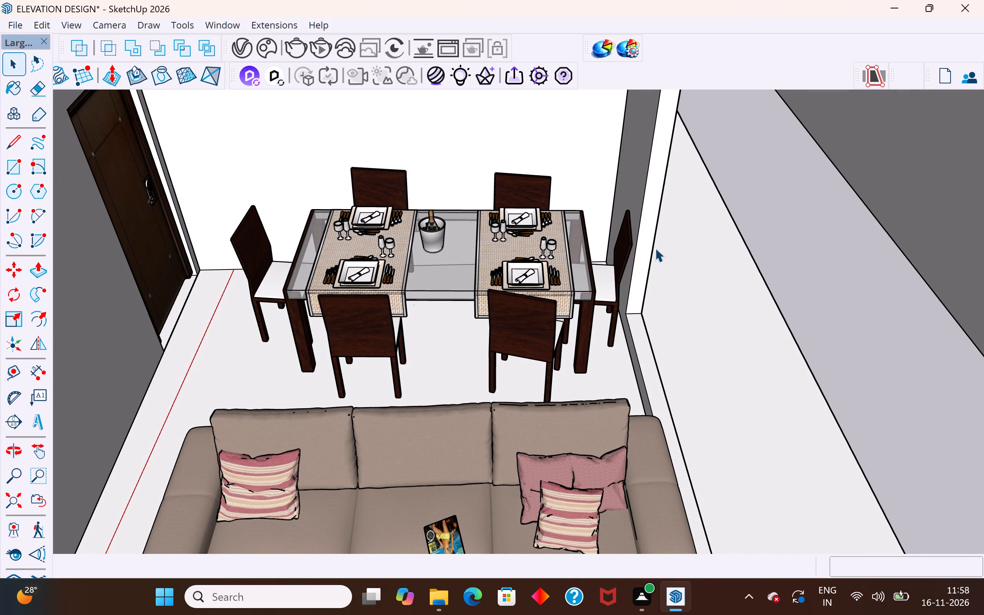
scroll(655, 248, "up", 2)
middle_click_drag(583, 270, 654, 231)
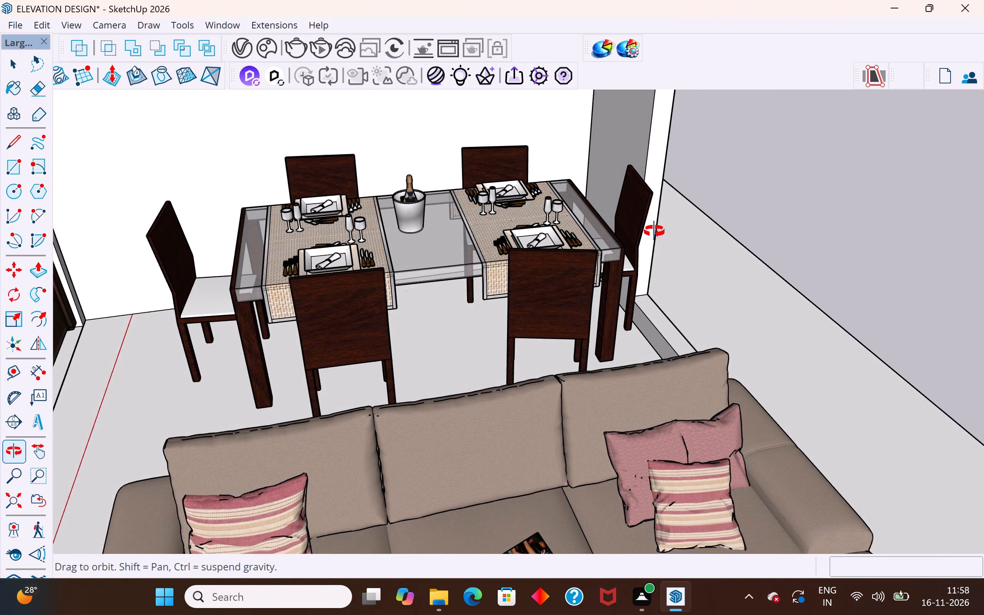
middle_click_drag(654, 231, 660, 251)
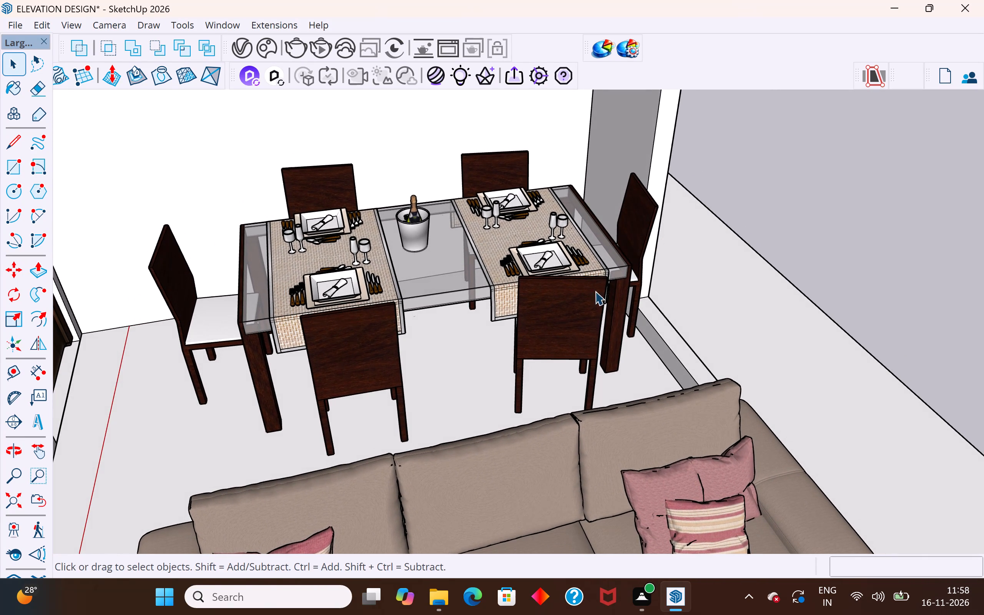
scroll(591, 292, "down", 9)
middle_click_drag(590, 301, 529, 350)
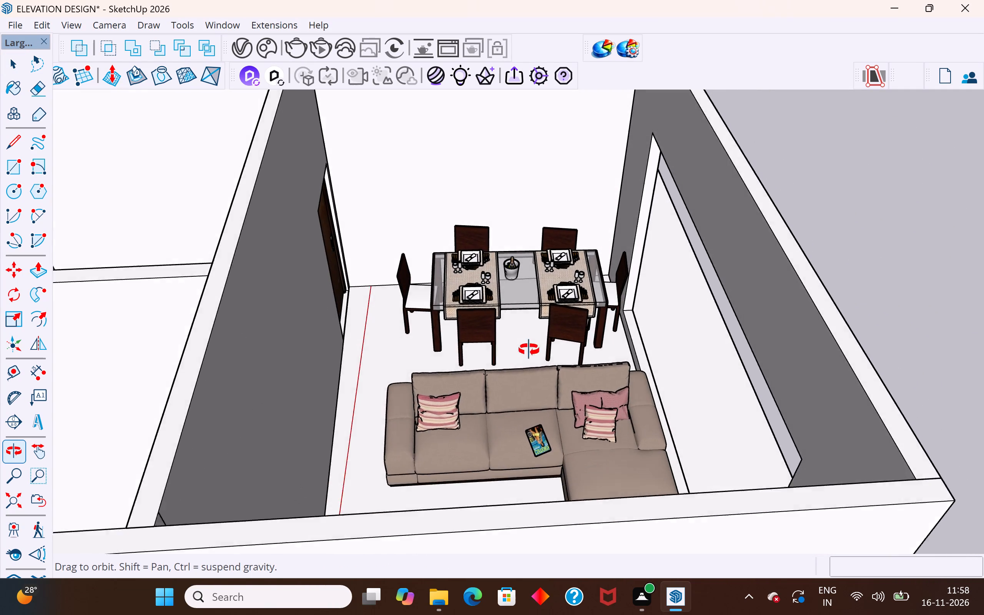
middle_click_drag(529, 350, 312, 239)
scroll(465, 316, "up", 4)
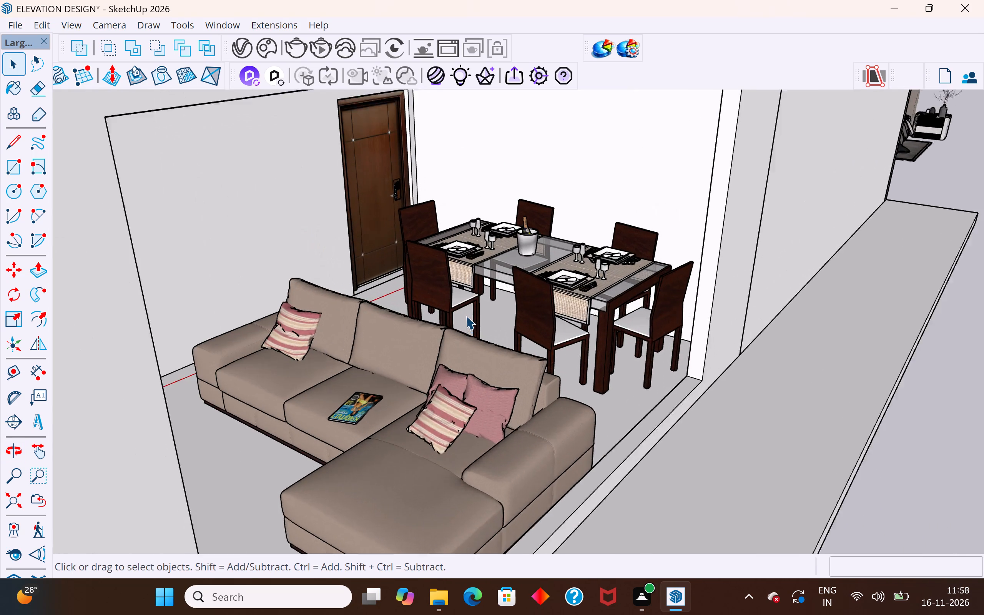
left_click(585, 293)
middle_click_drag(597, 318, 590, 303)
key("s")
left_click_drag(636, 432, 628, 411, "ctrl")
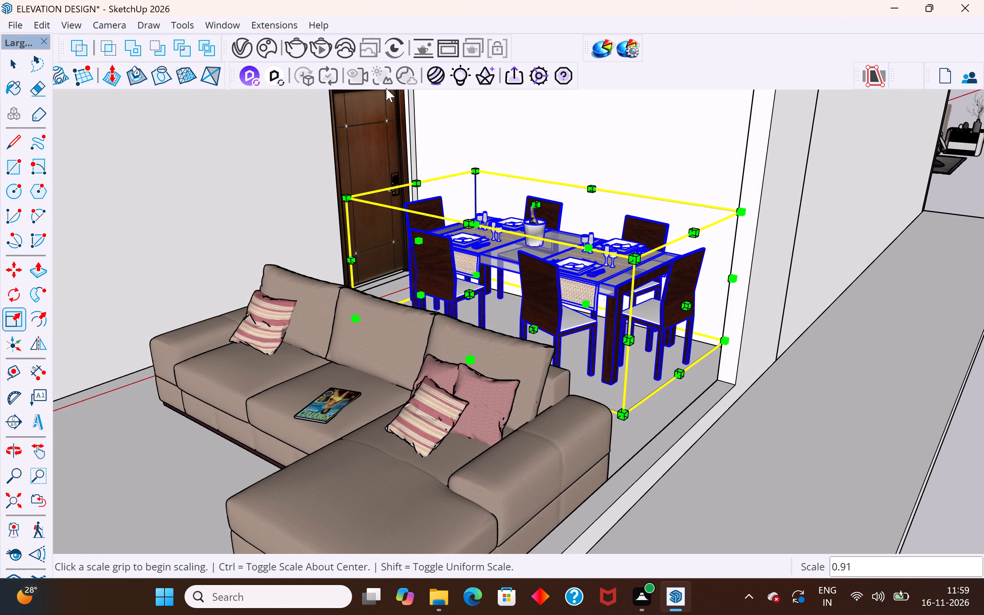
left_click(12, 64)
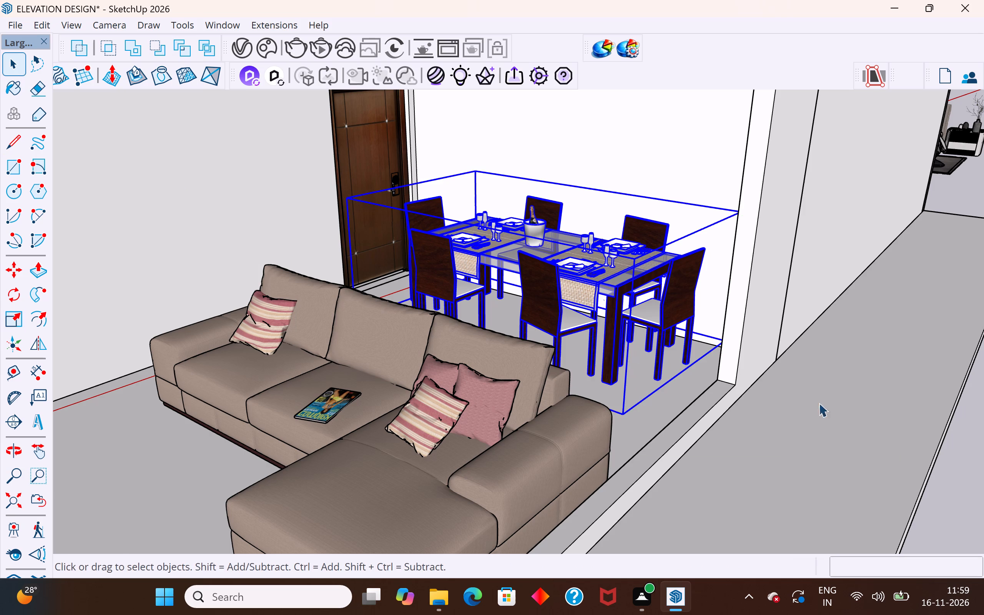
left_click(823, 409)
scroll(500, 320, "down", 4)
left_click(866, 457)
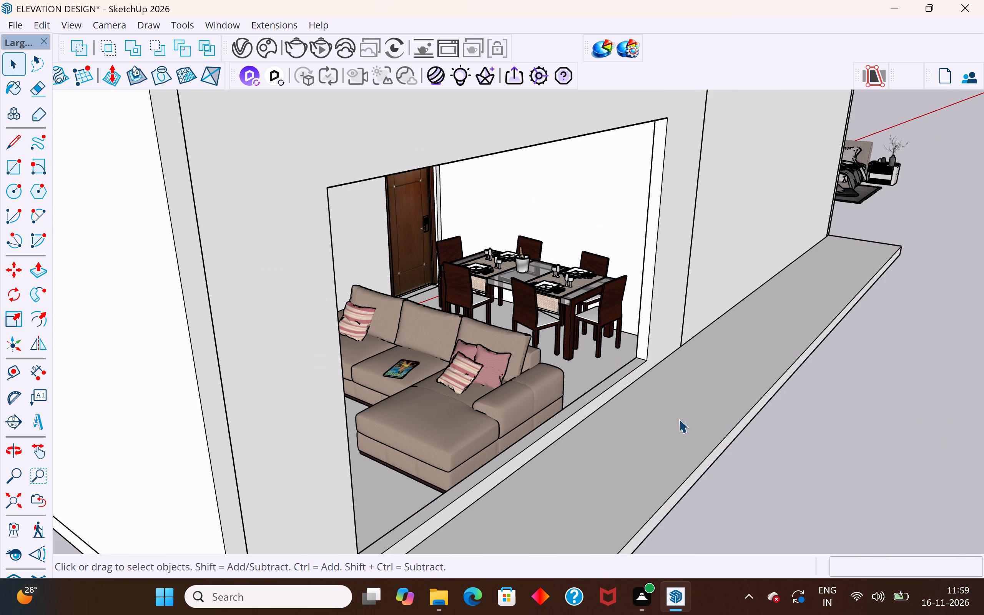
Move the dining set down about 1' 1 3/16" so its lower corner sits on the floor edge at the front opening.
scroll(679, 419, "up", 3)
middle_click_drag(686, 389, 684, 324)
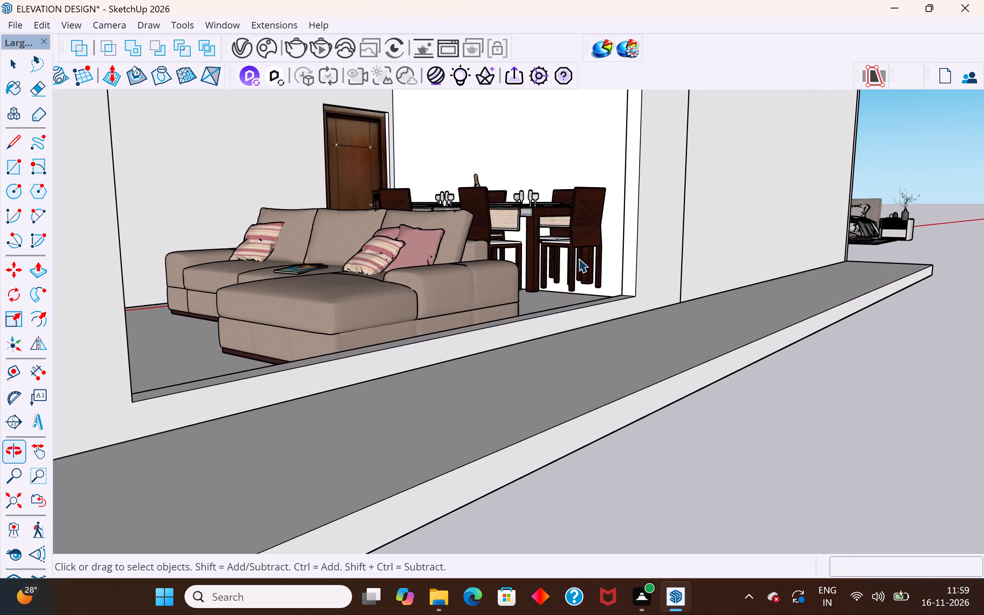
scroll(574, 252, "up", 8)
left_click(576, 307)
left_click(565, 316)
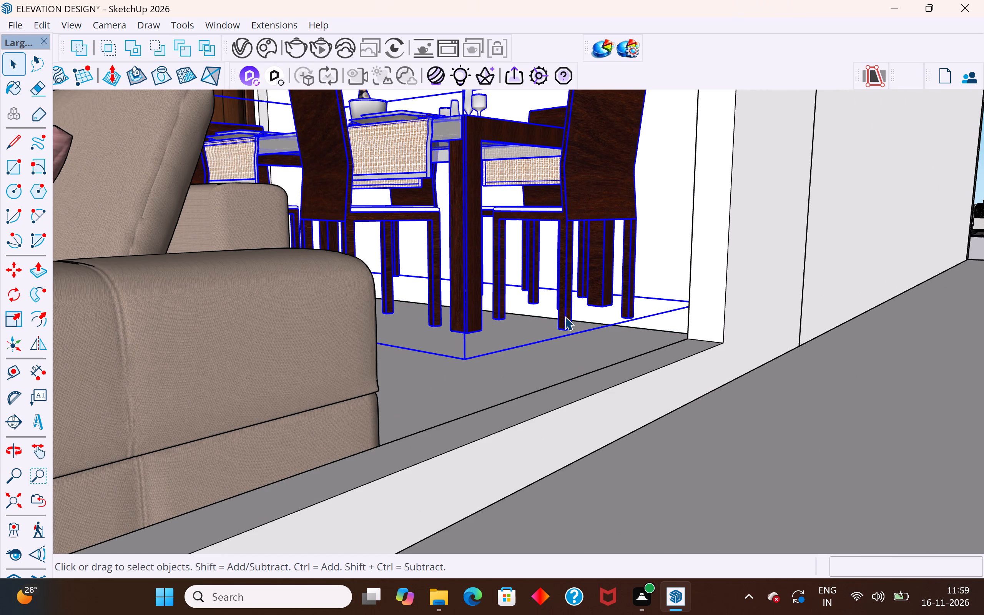
key("m")
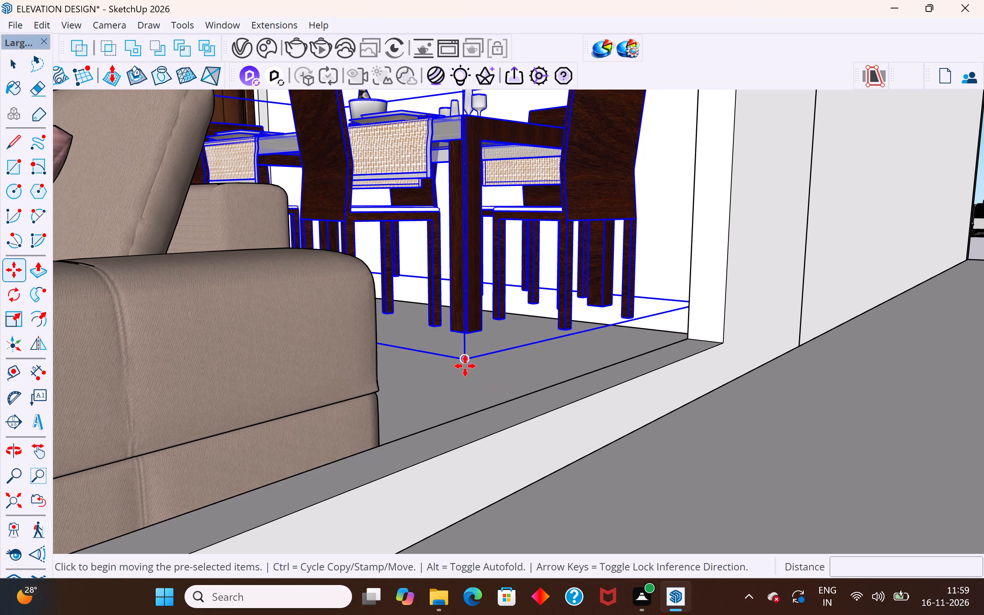
left_click(465, 366)
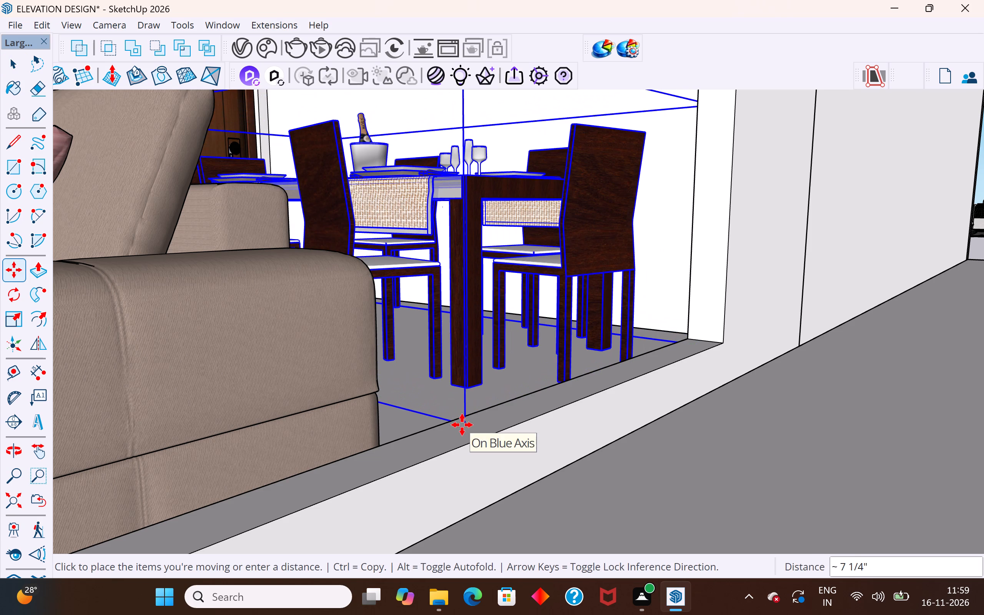
scroll(465, 416, "up", 12)
middle_click_drag(465, 416, 504, 445)
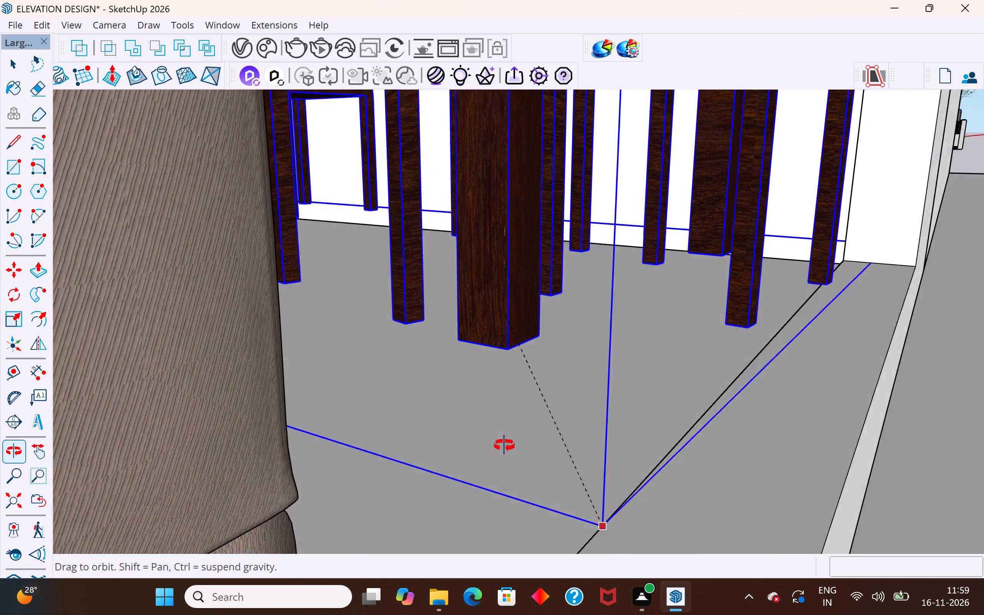
middle_click_drag(504, 445, 556, 372)
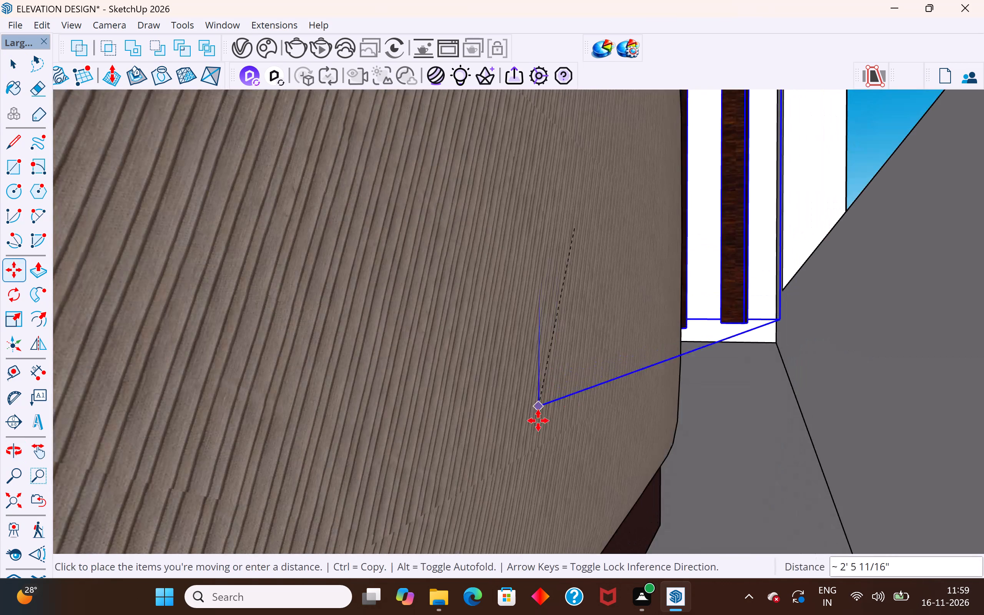
left_click(809, 426)
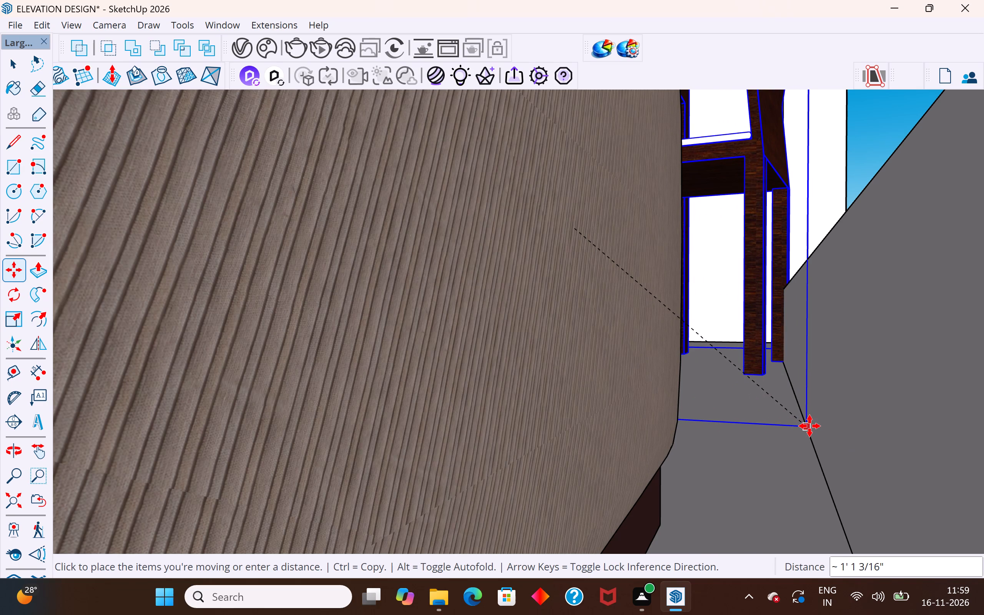
Rotate the dining set 1.1 degrees toward the sofa about its lower corner at the front opening.
scroll(723, 381, "down", 5)
middle_click_drag(780, 376, 803, 507)
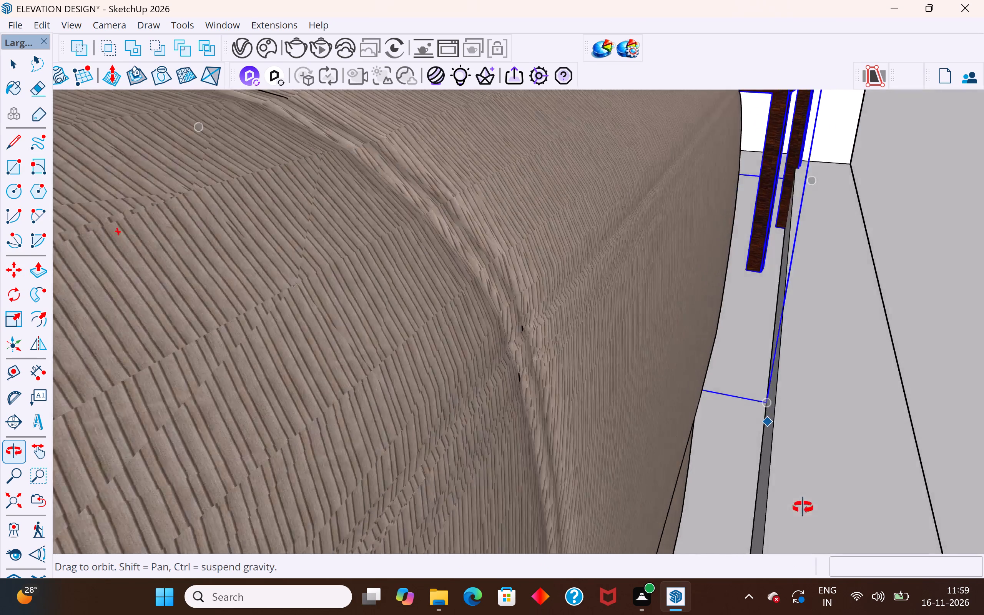
middle_click_drag(803, 507, 813, 529)
scroll(607, 444, "down", 20)
scroll(607, 444, "down", 4)
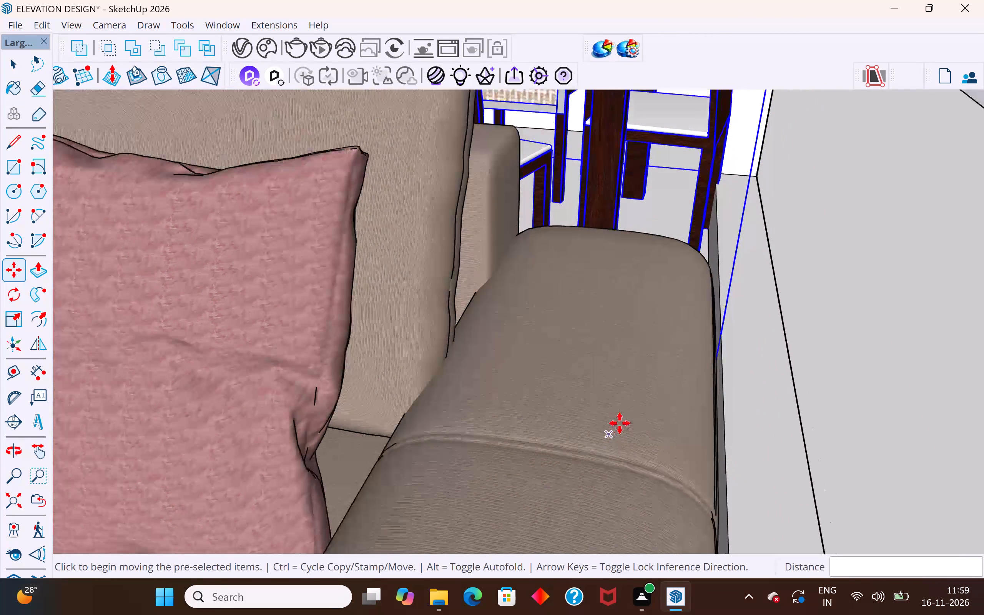
scroll(620, 423, "down", 19)
middle_click_drag(619, 394, 657, 489)
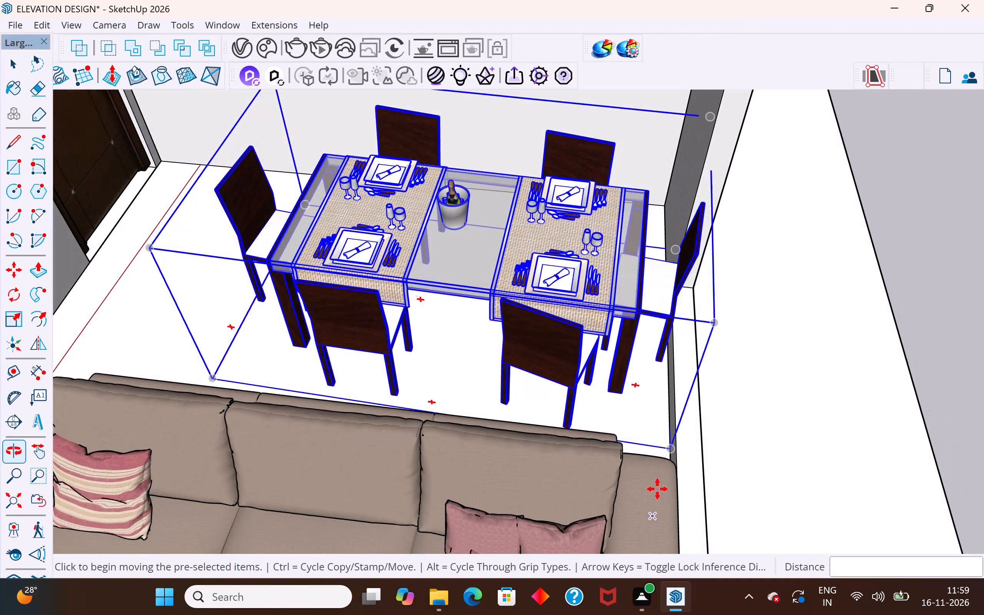
middle_click_drag(657, 489, 652, 494)
scroll(637, 342, "down", 4)
middle_click_drag(629, 342, 815, 374)
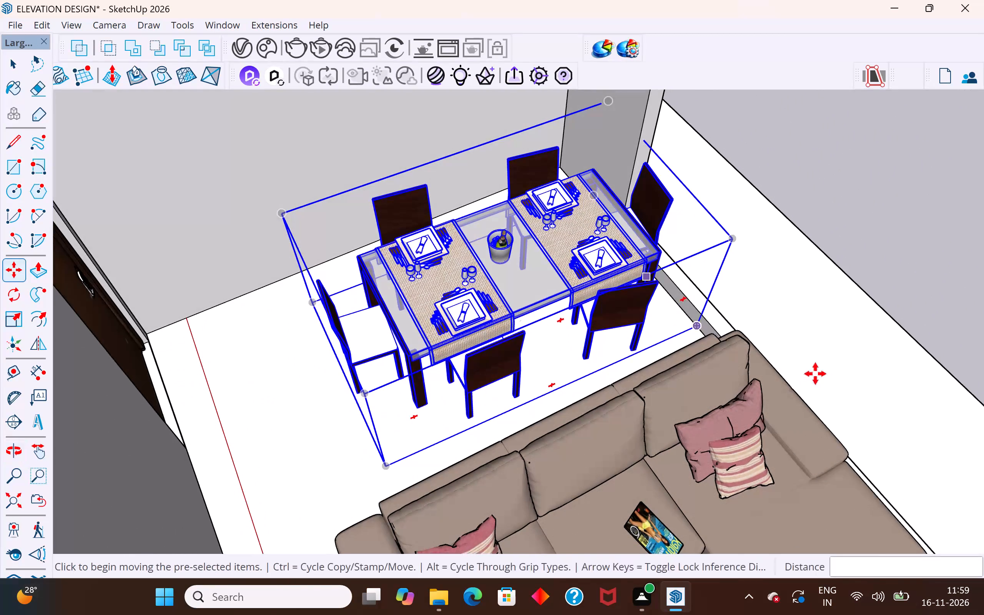
left_click(15, 298)
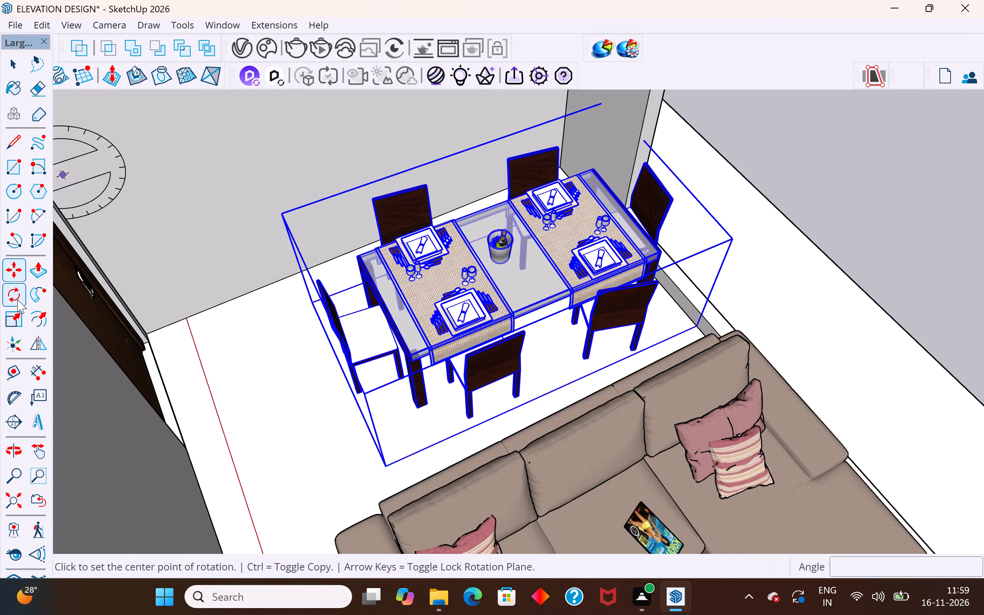
scroll(420, 434, "up", 5)
middle_click_drag(714, 321, 764, 298)
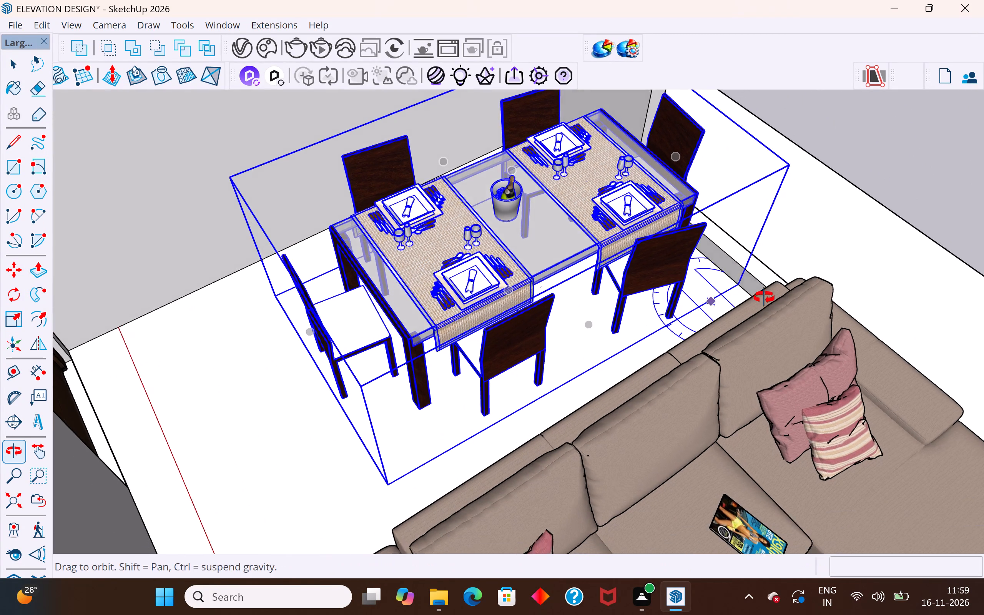
middle_click_drag(764, 298, 775, 291)
scroll(642, 328, "up", 15)
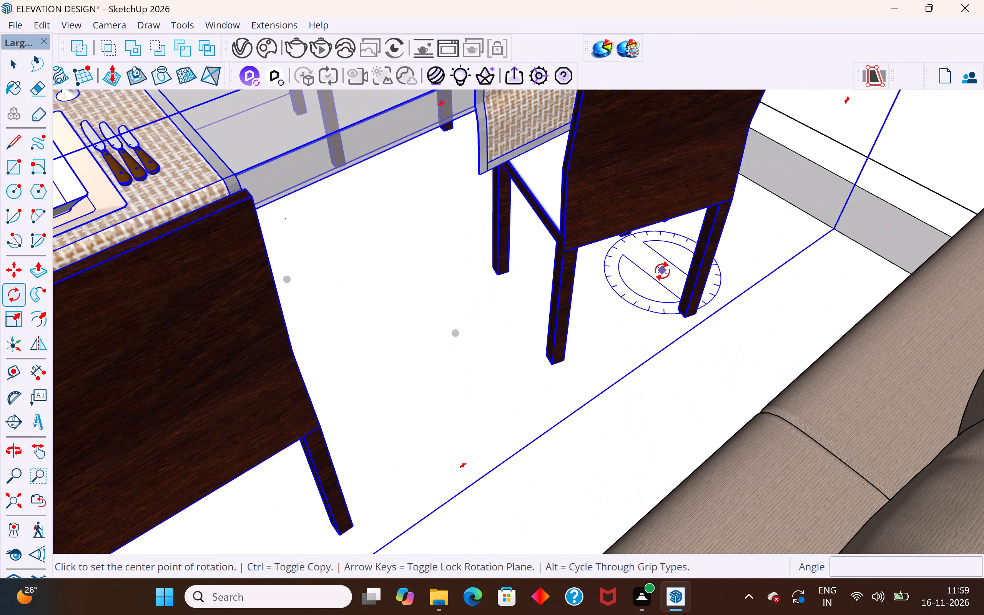
left_click(828, 233)
scroll(742, 304, "down", 9)
left_click(428, 522)
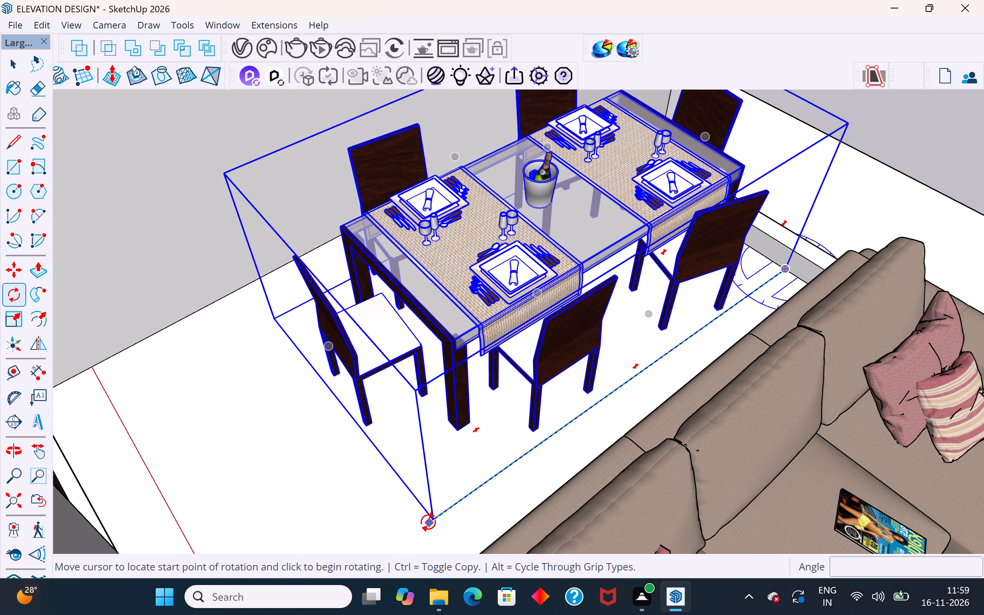
left_click(434, 532)
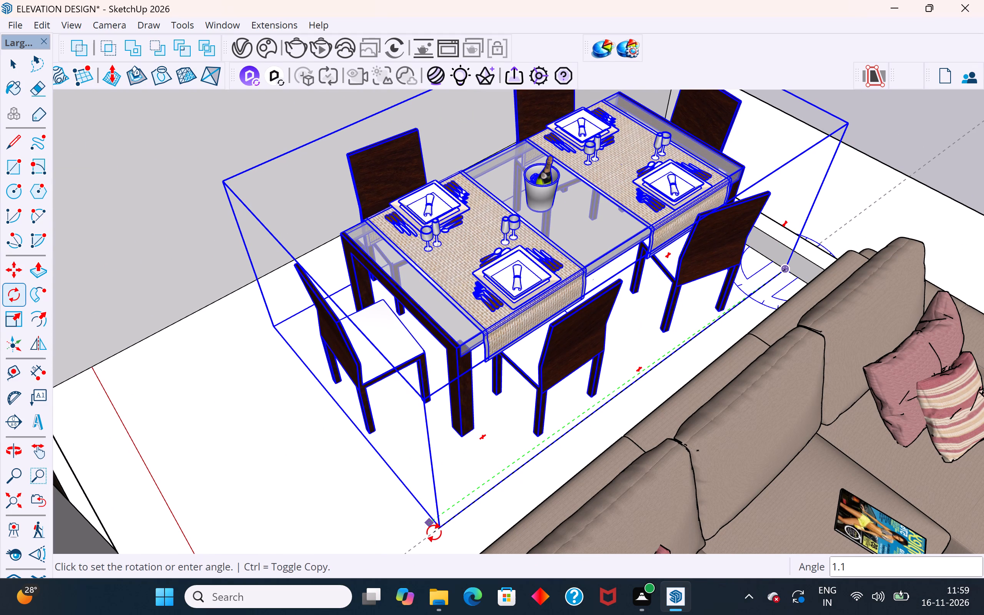
left_click(11, 66)
Examine how the dining set's legs and lower corner sit along the front opening edge and deselect the set.
scroll(172, 313, "down", 8)
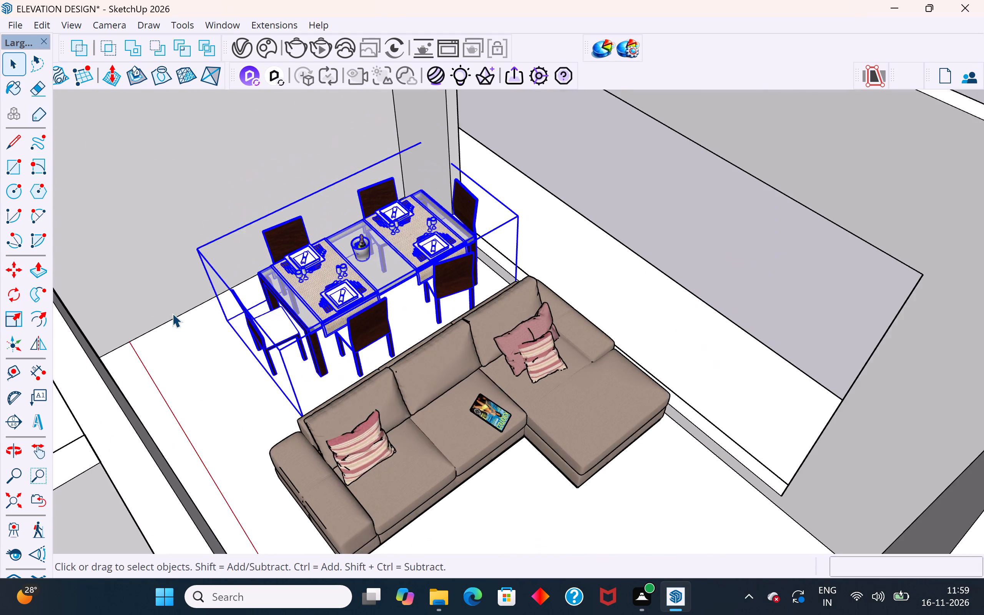
scroll(172, 313, "down", 4)
middle_click_drag(476, 264, 54, 242)
scroll(515, 259, "up", 10)
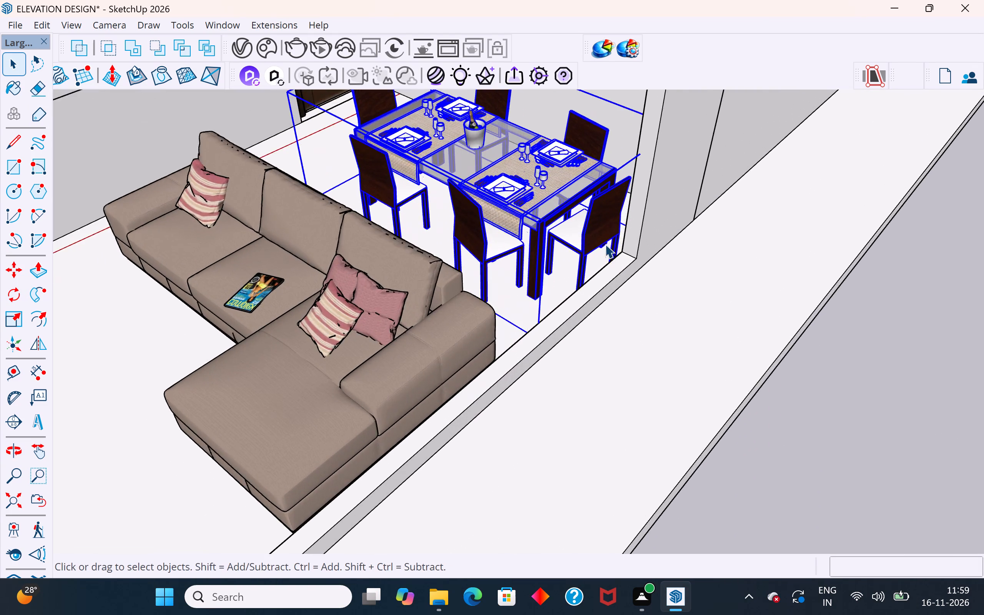
scroll(605, 244, "up", 13)
middle_click_drag(602, 282, 730, 249)
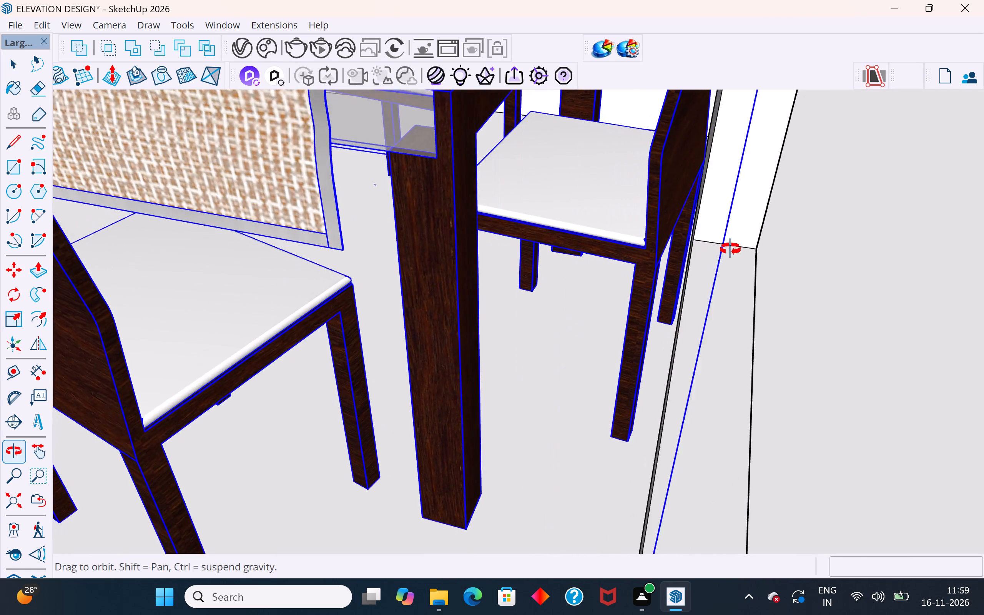
middle_click_drag(730, 249, 741, 138)
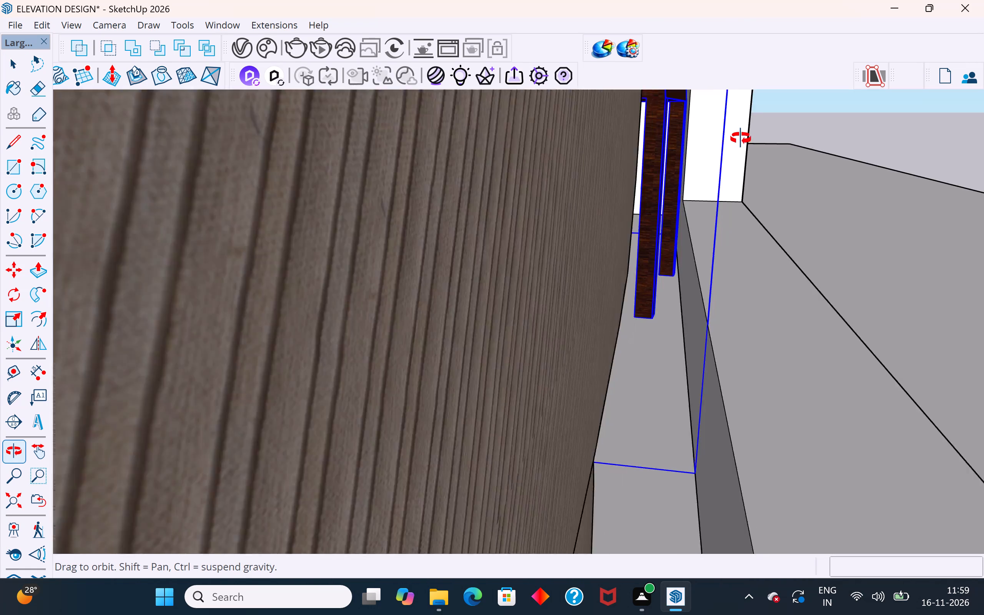
middle_click_drag(741, 138, 727, 208)
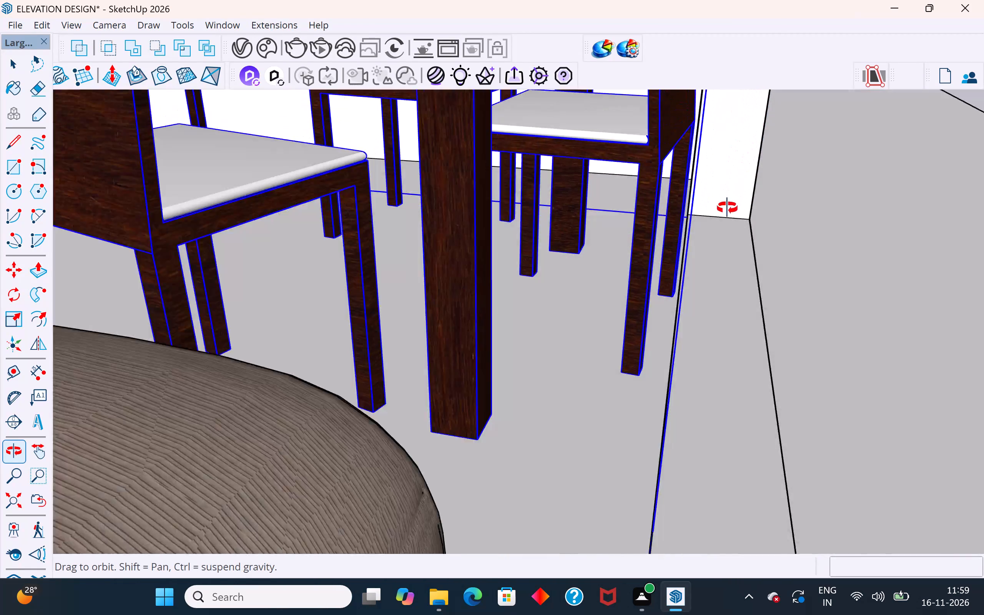
middle_click_drag(727, 208, 729, 253)
scroll(676, 266, "down", 20)
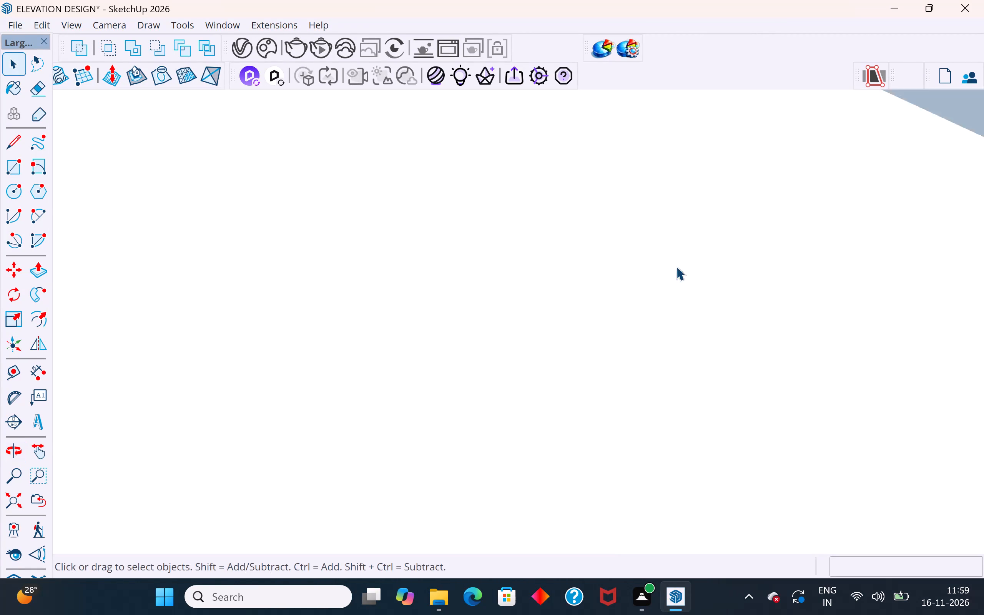
scroll(377, 324, "down", 9)
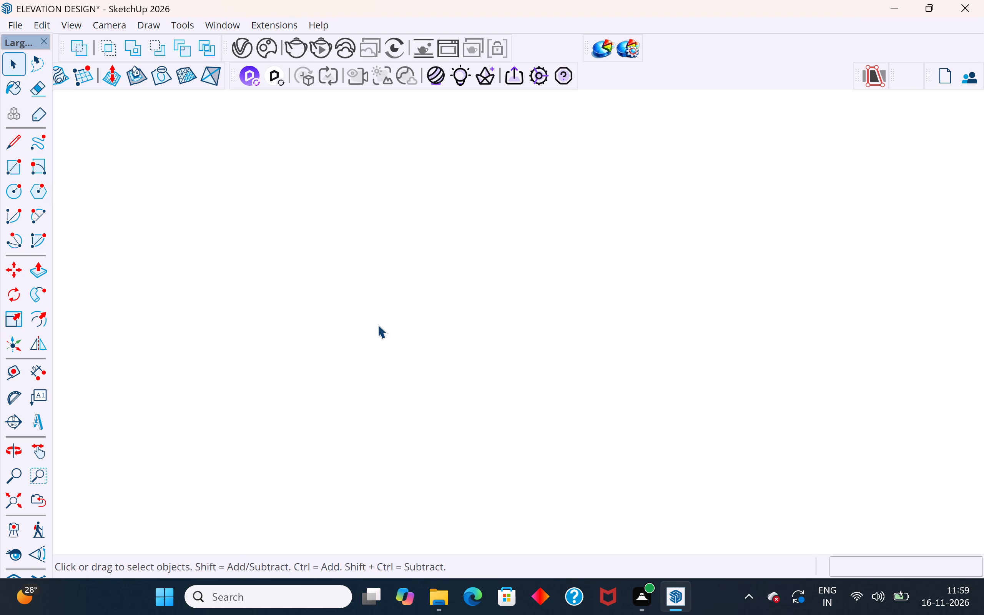
scroll(377, 324, "down", 1)
left_click(14, 499)
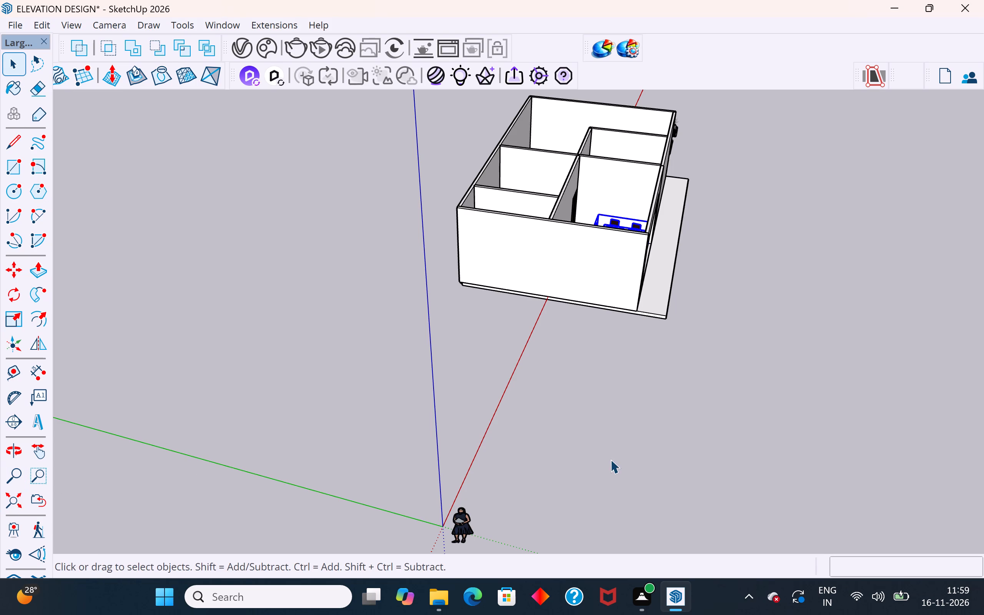
left_click(610, 459)
Examine the L-shaped sofa's position relative to the front opening, the dining set and the free floor around it.
scroll(656, 239, "up", 15)
middle_click_drag(595, 253, 684, 348)
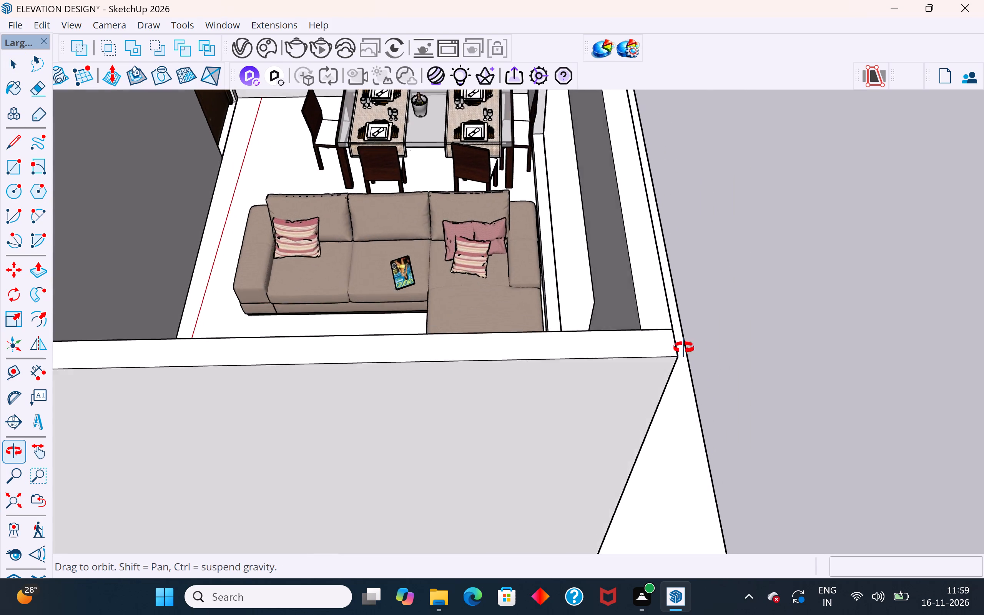
middle_click_drag(684, 348, 653, 381)
scroll(537, 273, "up", 4)
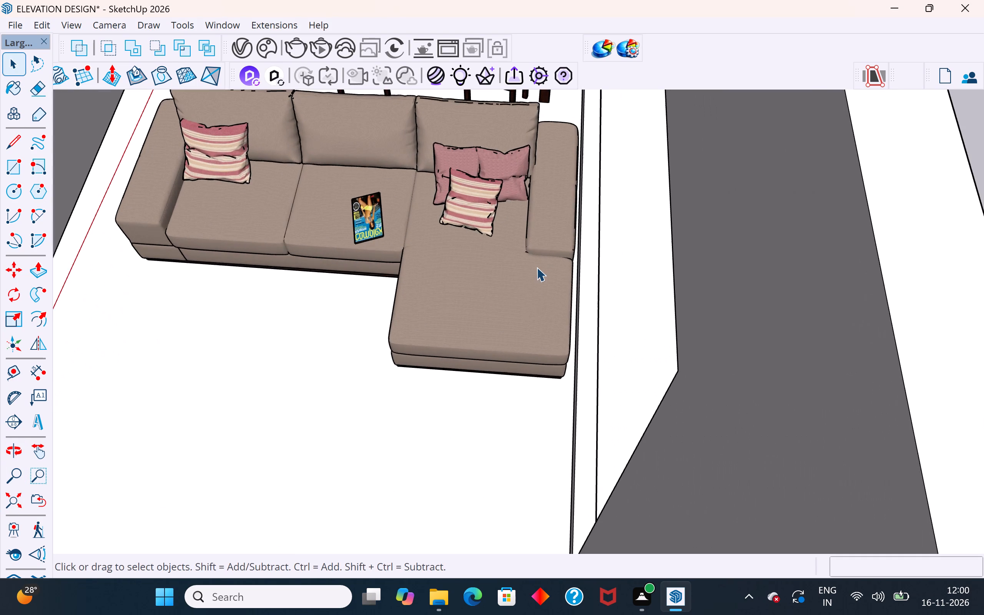
middle_click_drag(495, 301, 689, 315)
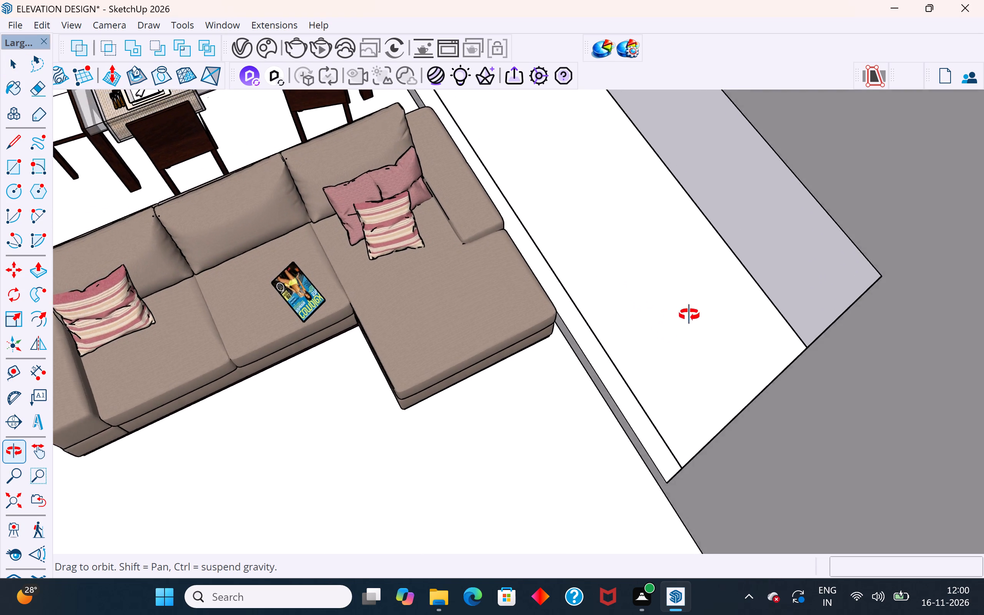
middle_click_drag(689, 315, 701, 306)
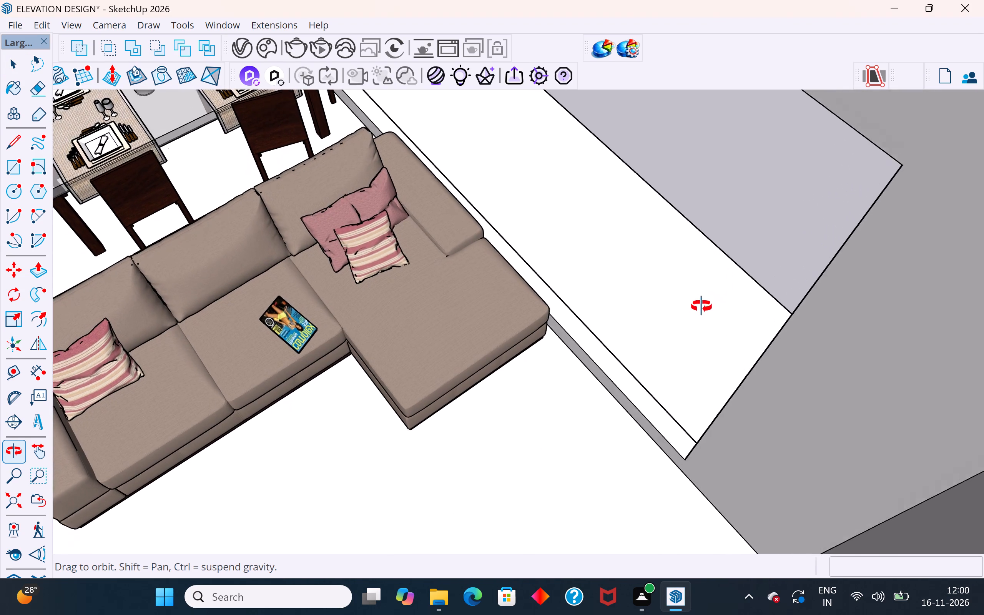
middle_click_drag(701, 306, 618, 332)
scroll(588, 358, "down", 4)
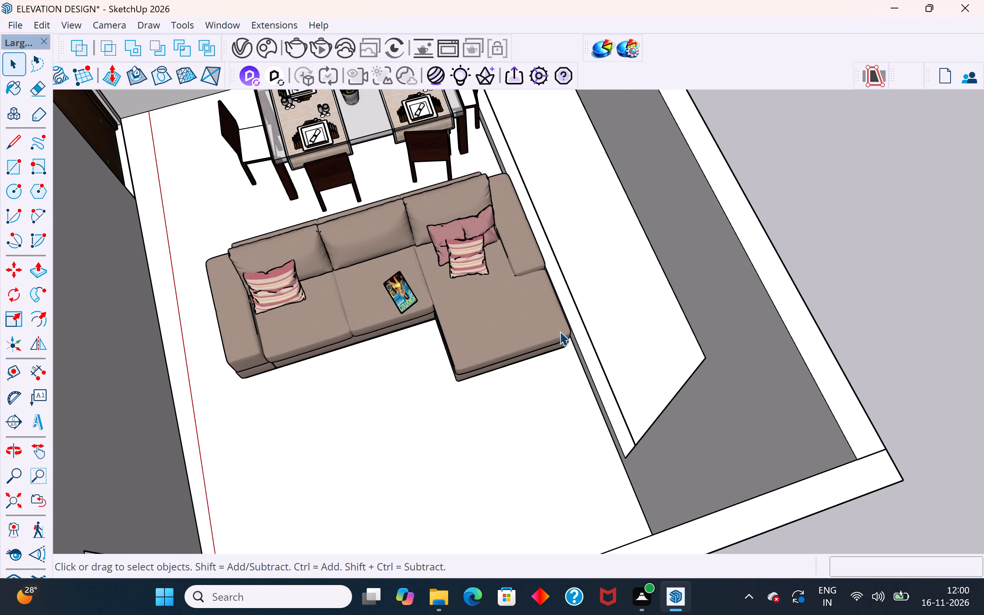
scroll(557, 328, "up", 2)
scroll(557, 328, "down", 5)
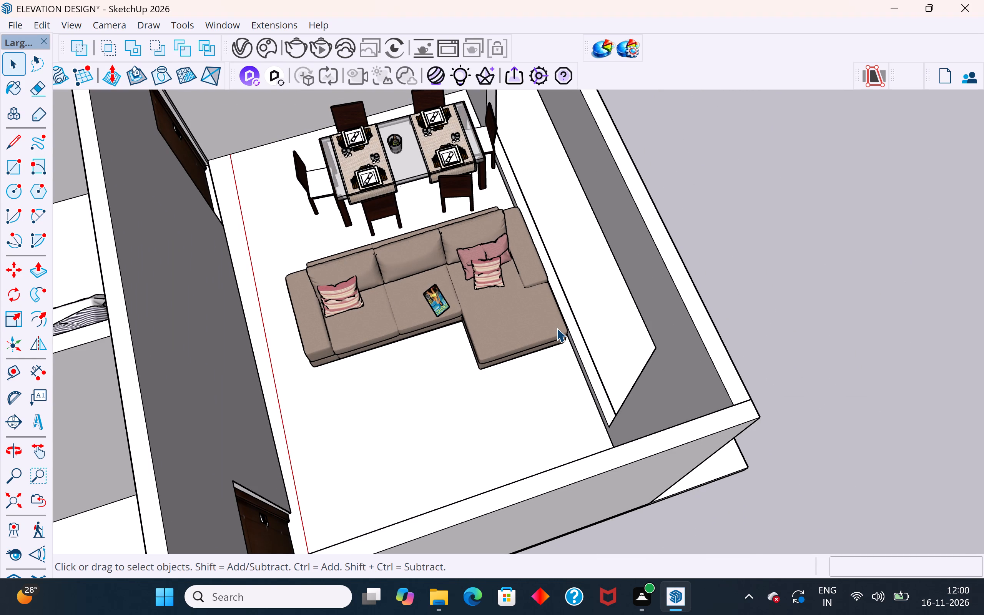
Rotate the L-shaped sofa 90 degrees about its lower corner near the inner wall so its back faces the front opening.
left_click(534, 323)
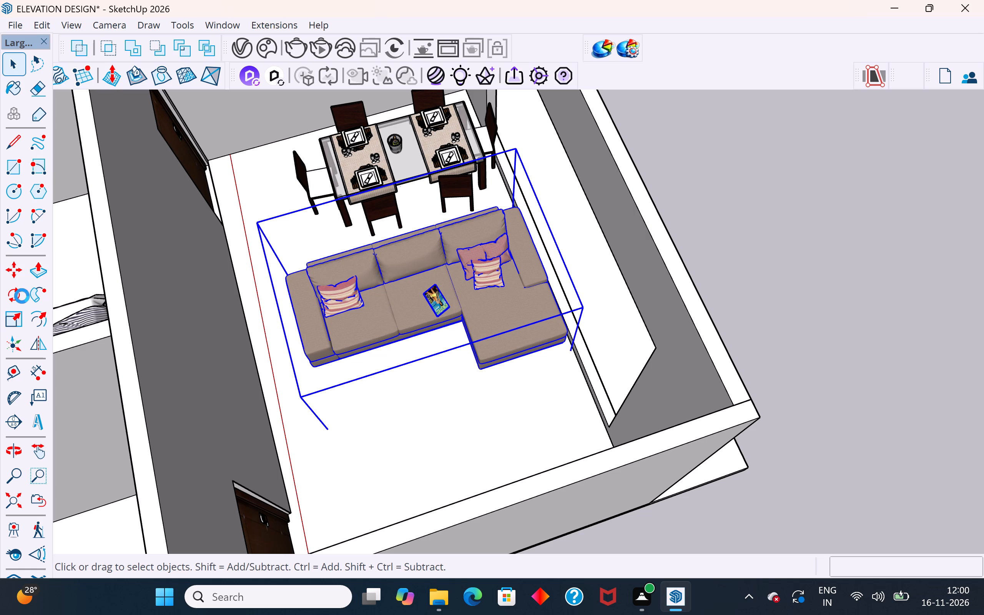
left_click(18, 293)
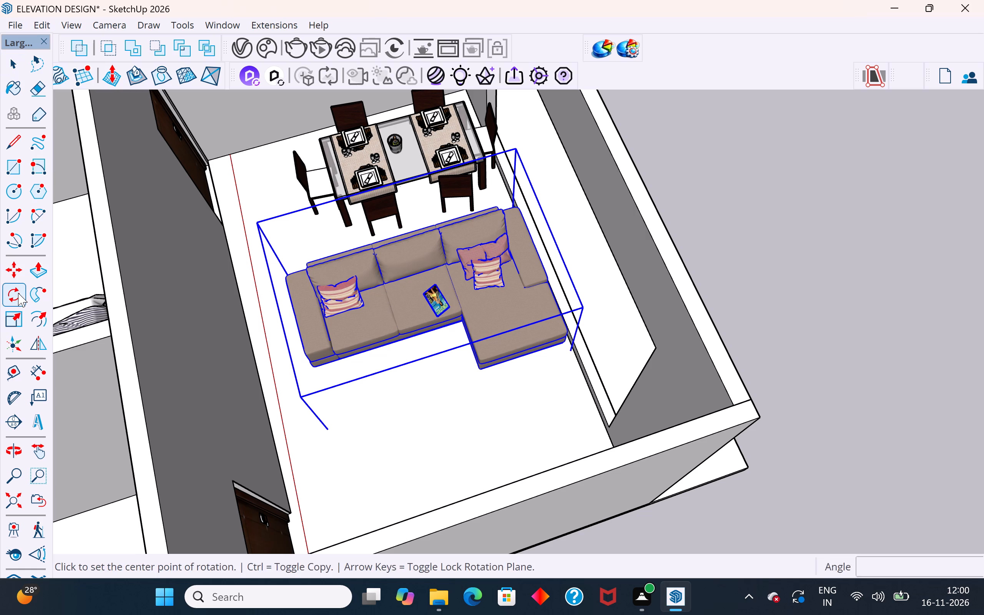
left_click(327, 427)
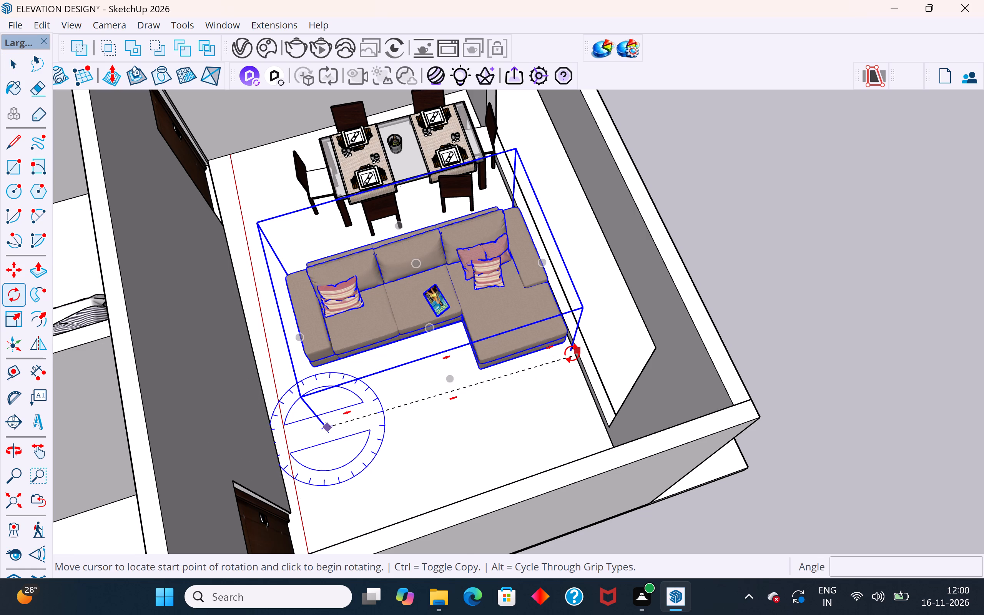
left_click(572, 353)
scroll(463, 451, "down", 3)
middle_click_drag(463, 451, 760, 473)
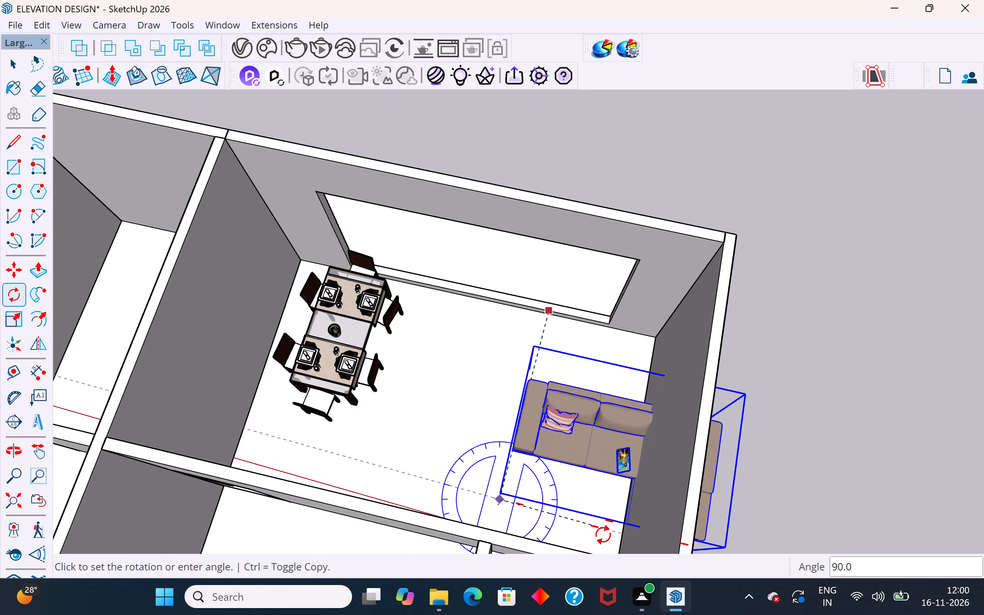
left_click(601, 531)
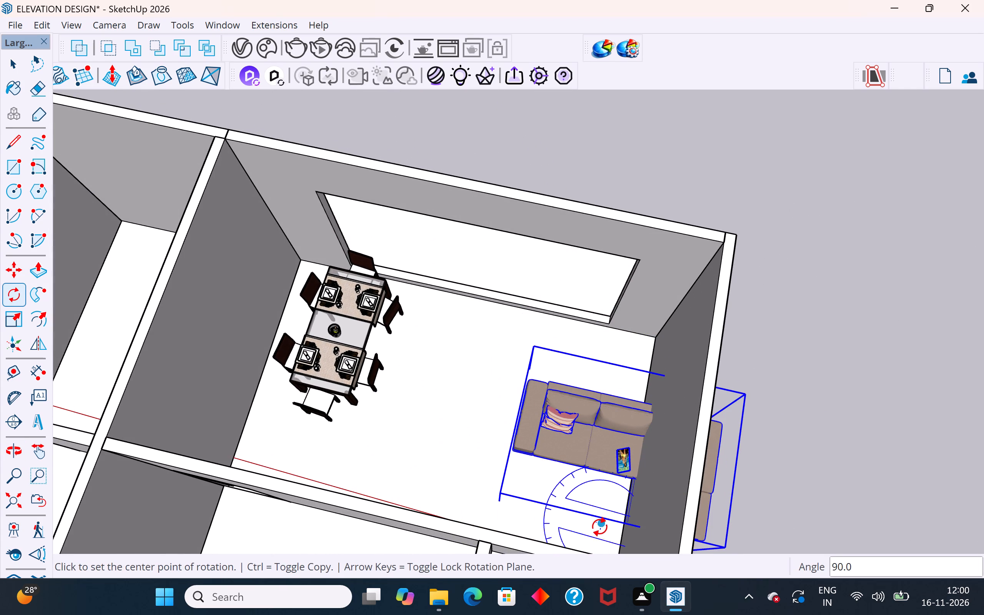
Move the sofa about 6' 10 1/4" along the front opening toward the dining set, back inside the living room.
left_click(22, 66)
left_click(545, 421)
middle_click_drag(518, 442, 811, 443)
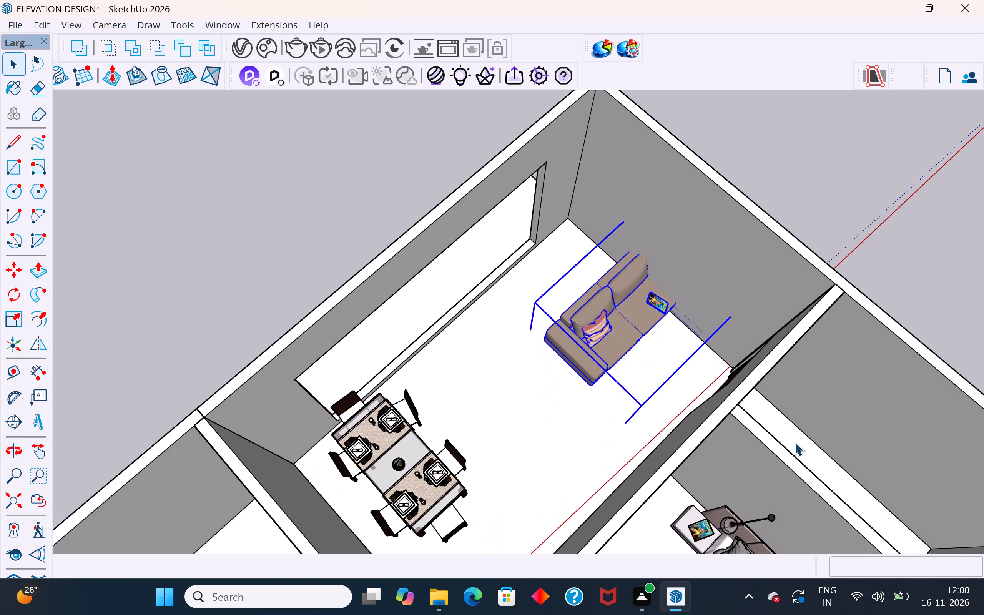
scroll(526, 361, "up", 5)
scroll(555, 365, "down", 5)
middle_click_drag(491, 384, 898, 263)
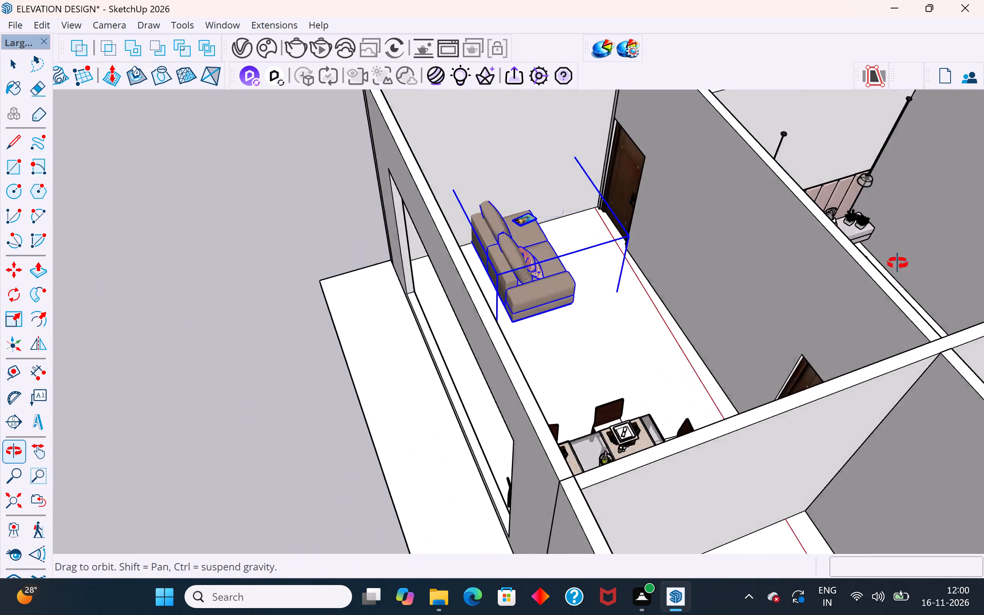
middle_click_drag(898, 263, 951, 233)
middle_click_drag(572, 341, 760, 251)
scroll(450, 376, "up", 4)
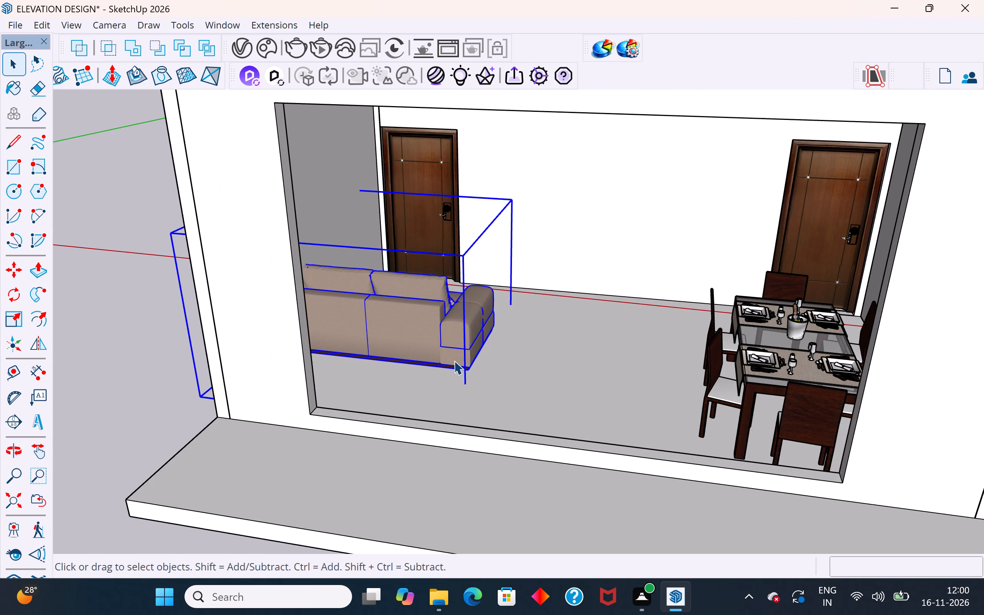
key("m")
left_click(465, 385)
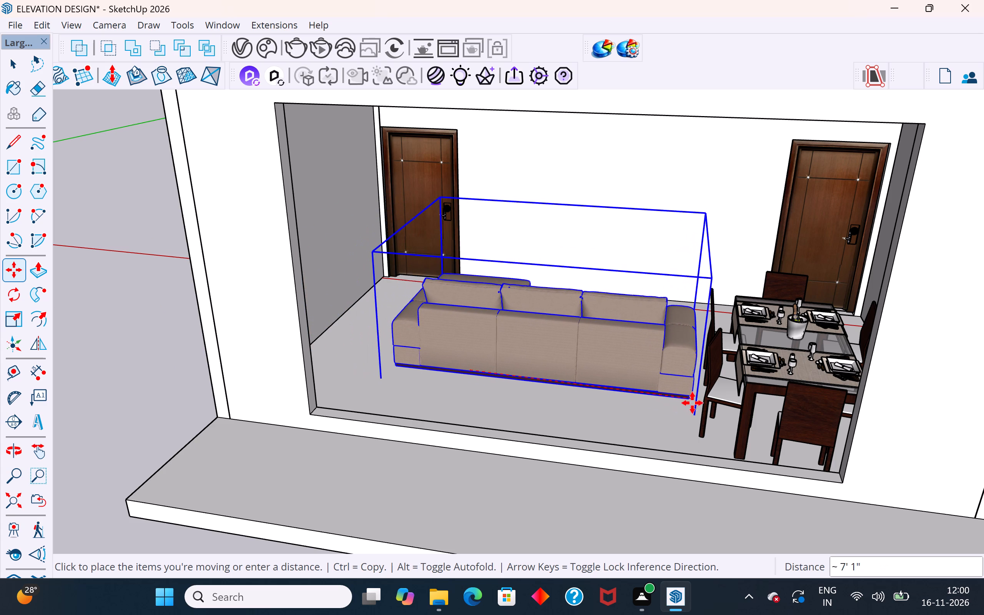
left_click(684, 397)
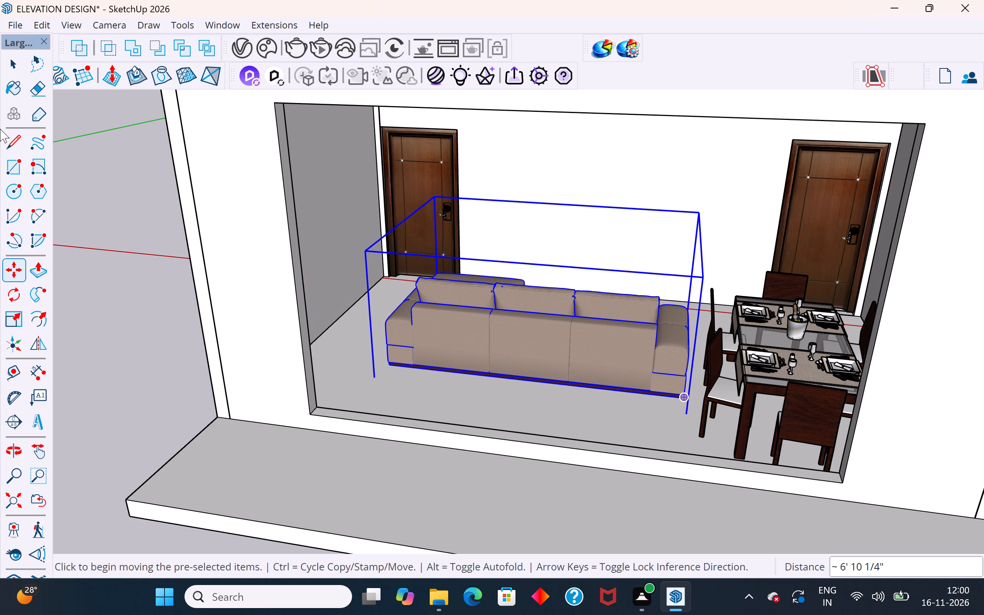
left_click(20, 71)
left_click(79, 251)
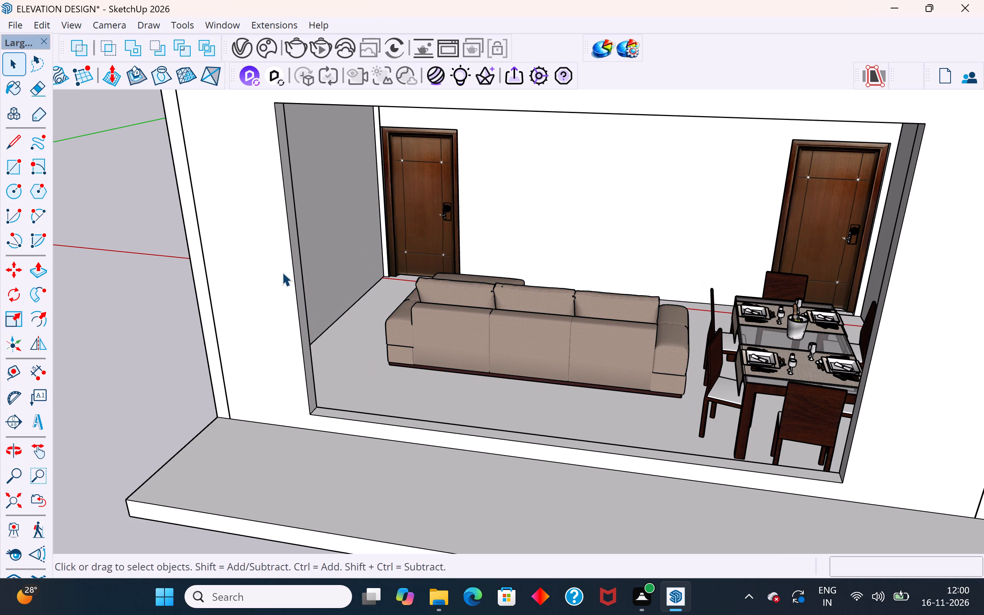
Hide the back wall behind the dining set.
scroll(538, 371, "down", 4)
middle_click_drag(593, 364, 0, 524)
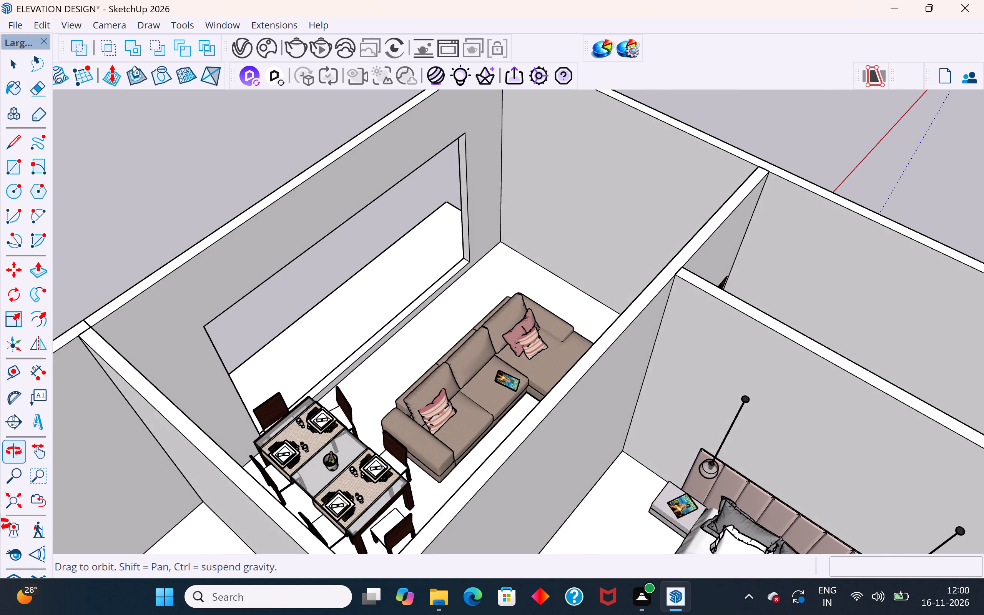
middle_click_drag(0, 524, 57, 574)
scroll(348, 480, "up", 4)
scroll(486, 431, "up", 1)
middle_click_drag(494, 425, 507, 383)
scroll(507, 383, "down", 9)
left_click(440, 482)
right_click(454, 466)
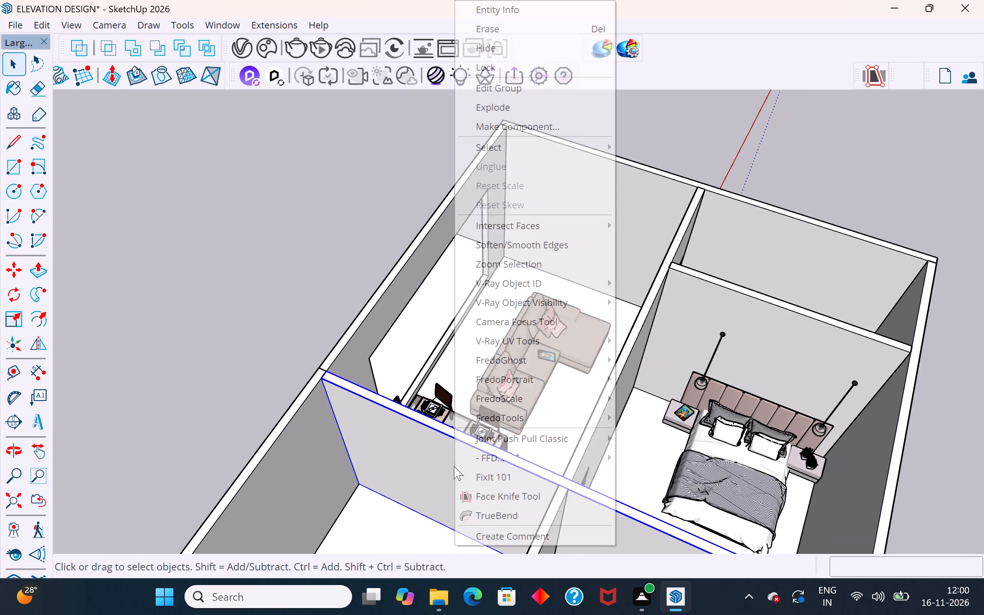
left_click(494, 50)
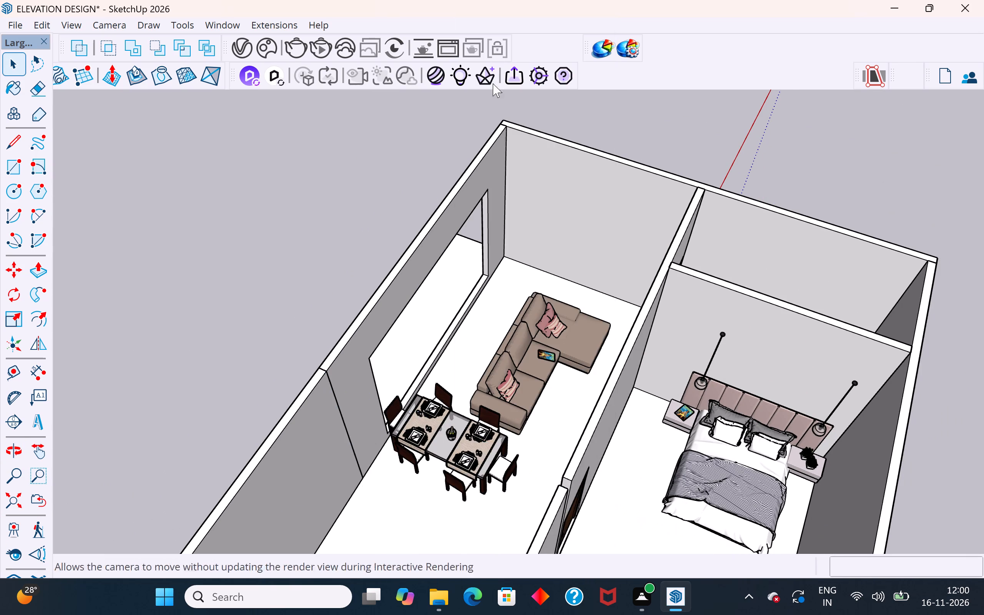
Hide the next parallel cross wall and the outer end wall beyond it.
scroll(444, 260, "down", 5)
left_click(388, 442)
right_click(388, 442)
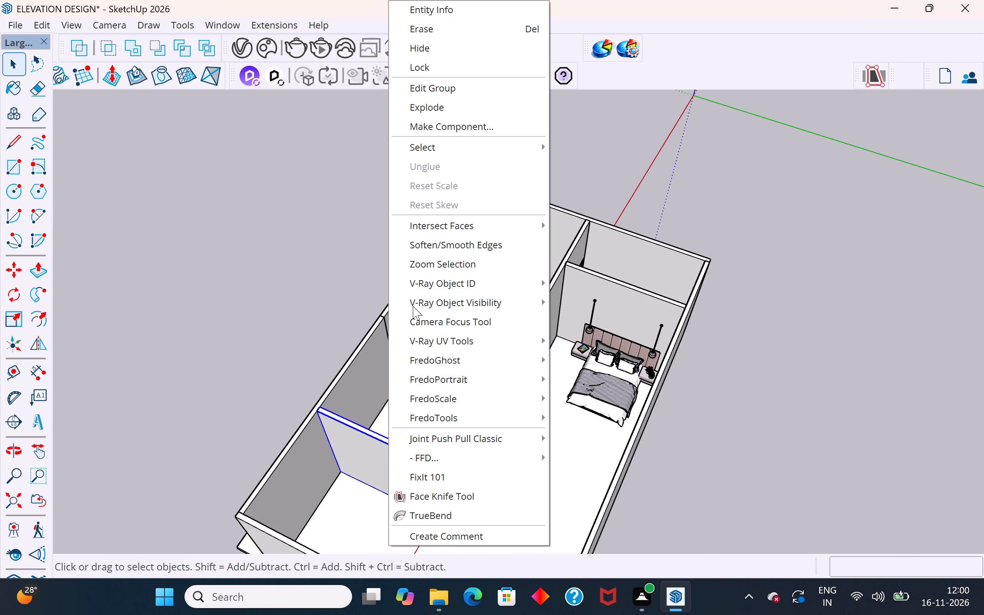
left_click(434, 51)
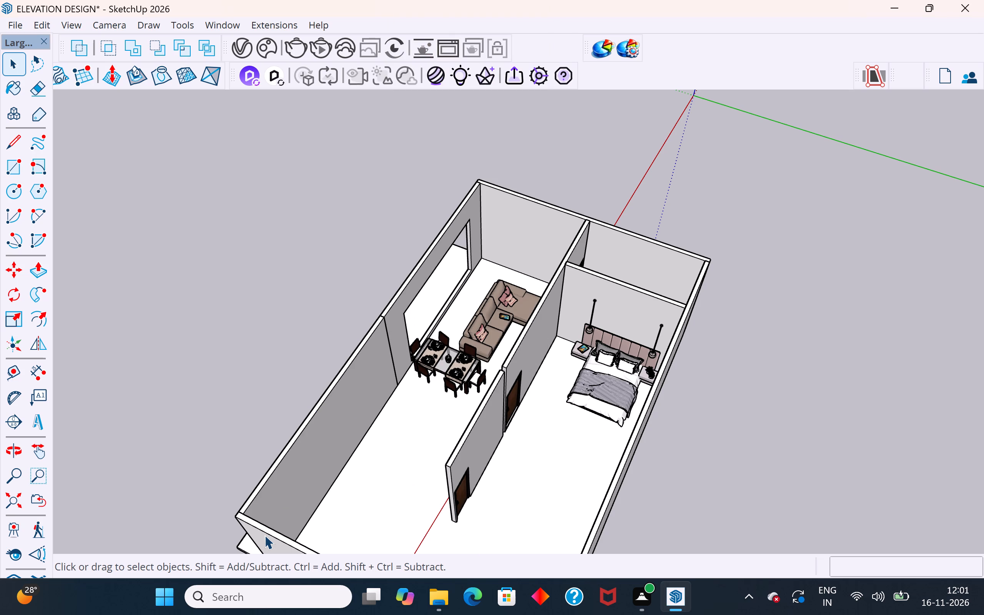
left_click(264, 535)
right_click(264, 535)
left_click(331, 46)
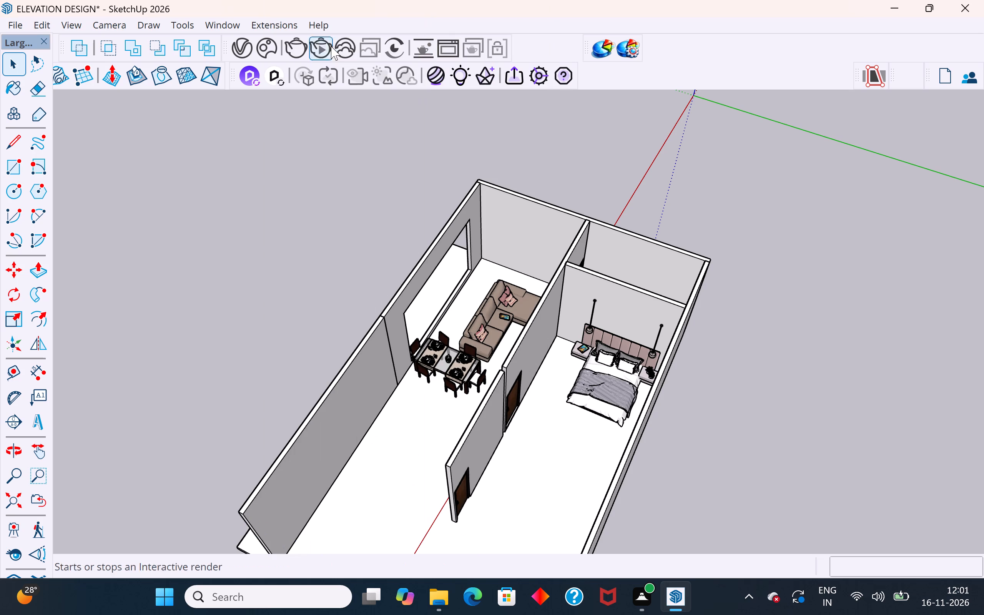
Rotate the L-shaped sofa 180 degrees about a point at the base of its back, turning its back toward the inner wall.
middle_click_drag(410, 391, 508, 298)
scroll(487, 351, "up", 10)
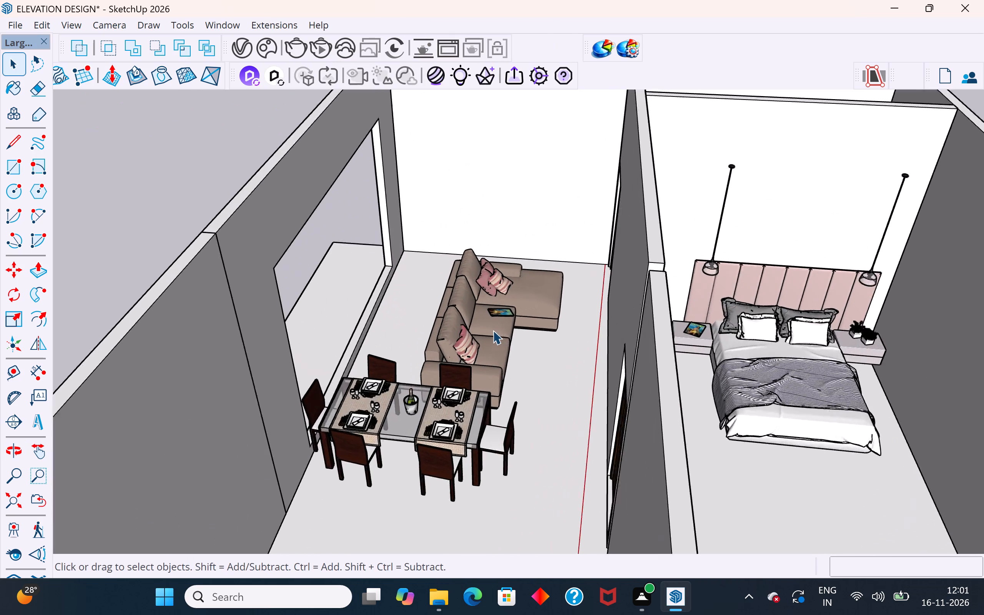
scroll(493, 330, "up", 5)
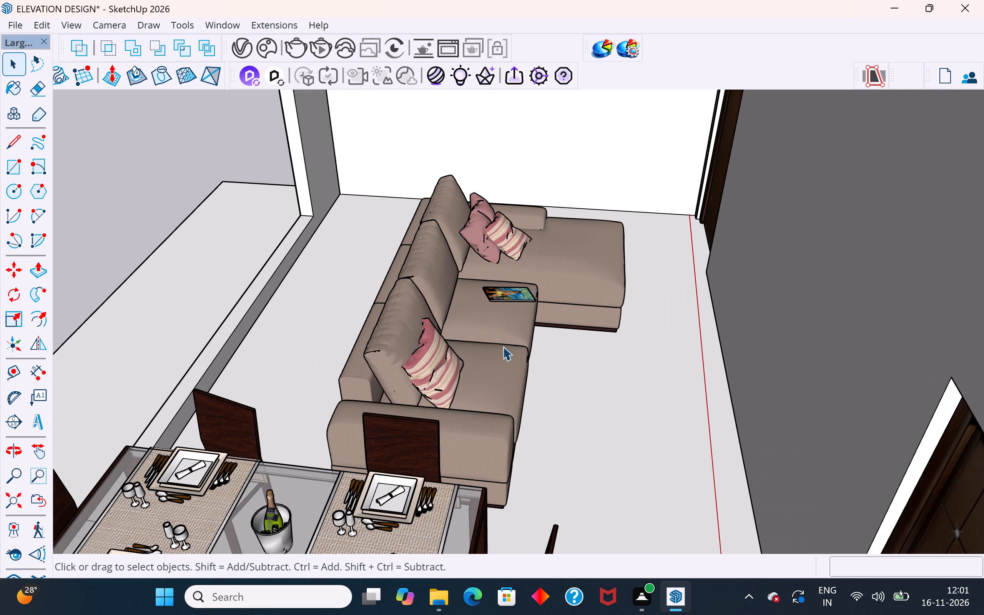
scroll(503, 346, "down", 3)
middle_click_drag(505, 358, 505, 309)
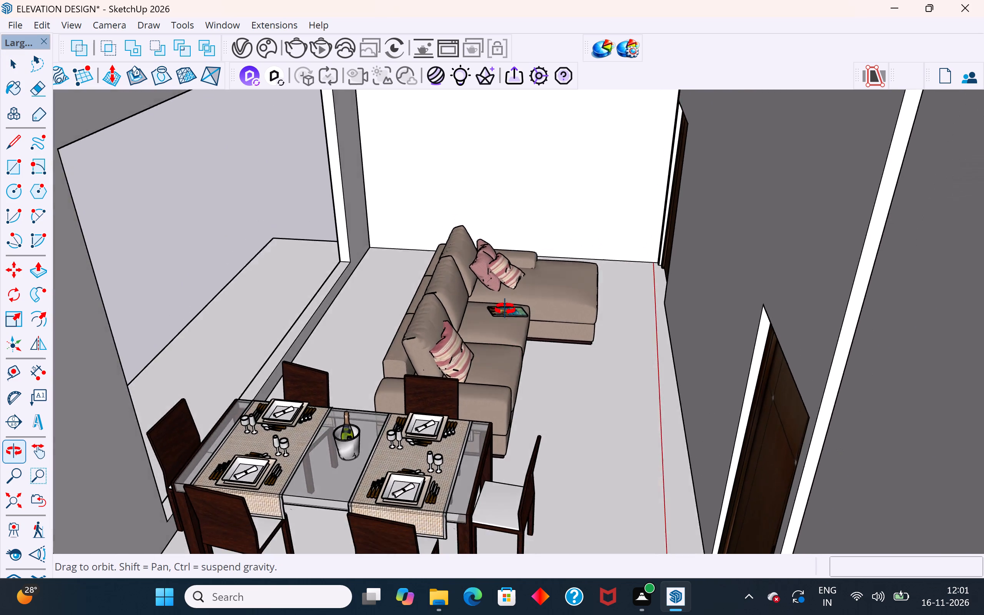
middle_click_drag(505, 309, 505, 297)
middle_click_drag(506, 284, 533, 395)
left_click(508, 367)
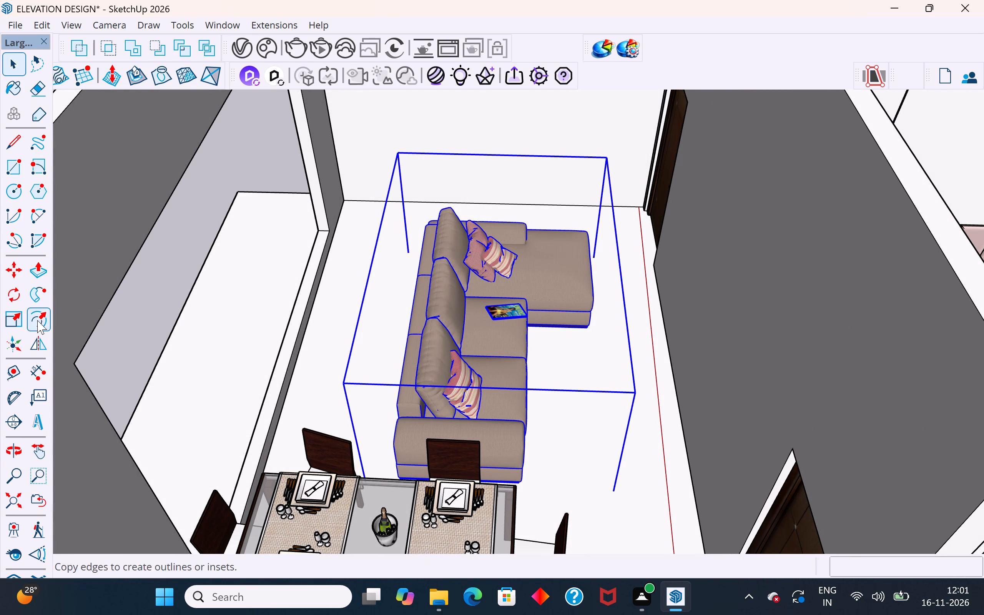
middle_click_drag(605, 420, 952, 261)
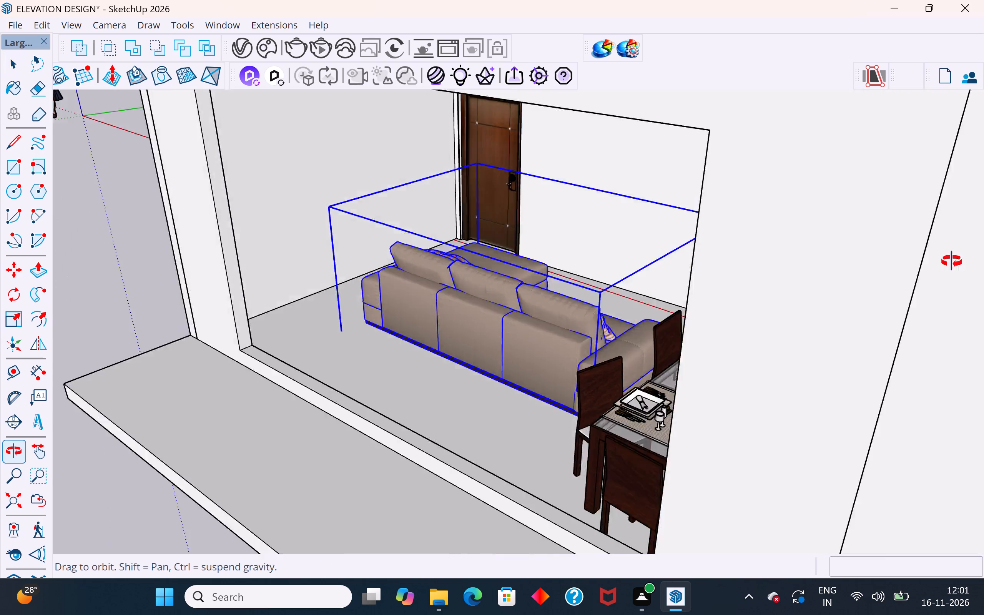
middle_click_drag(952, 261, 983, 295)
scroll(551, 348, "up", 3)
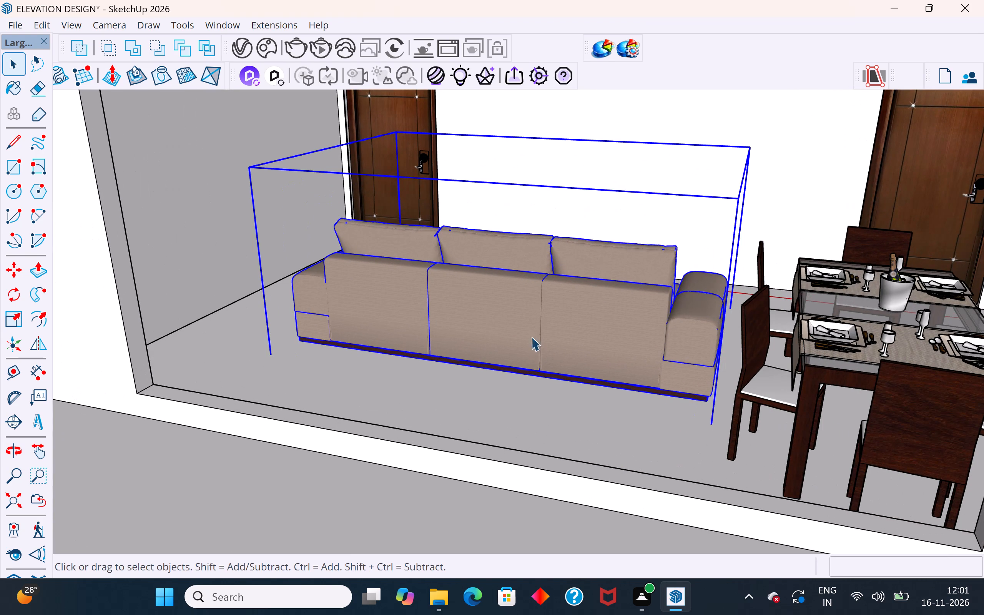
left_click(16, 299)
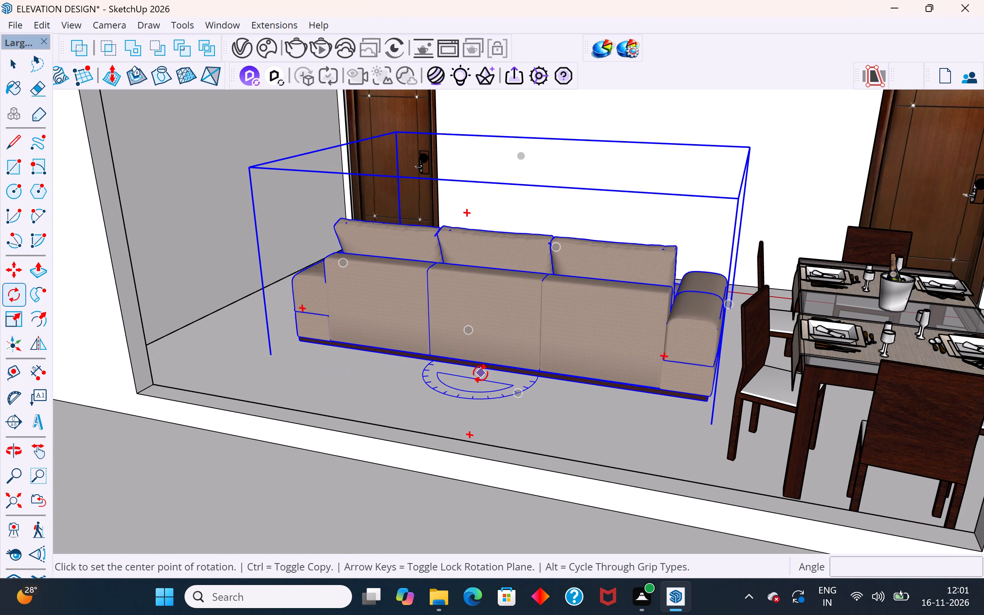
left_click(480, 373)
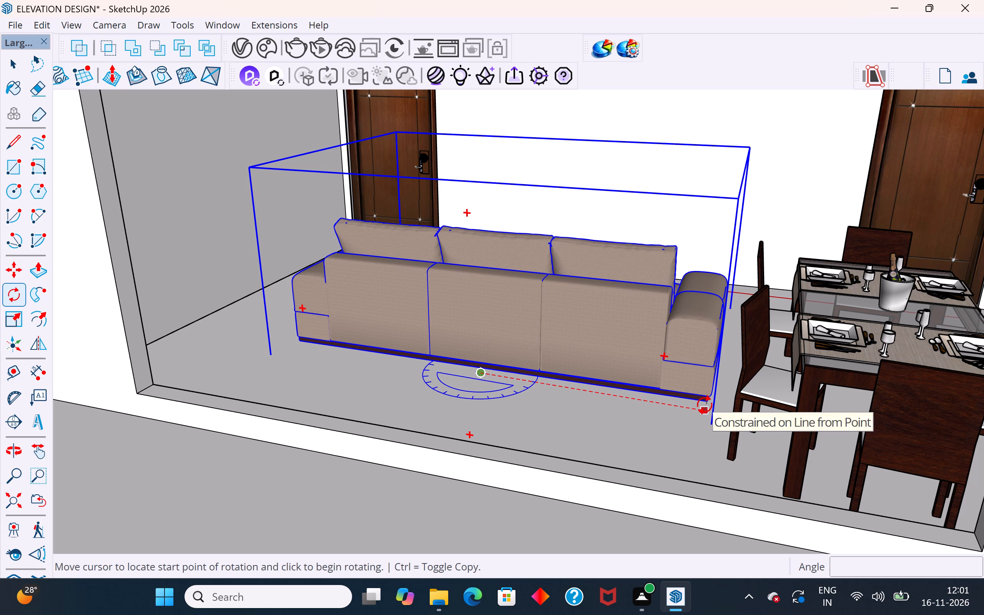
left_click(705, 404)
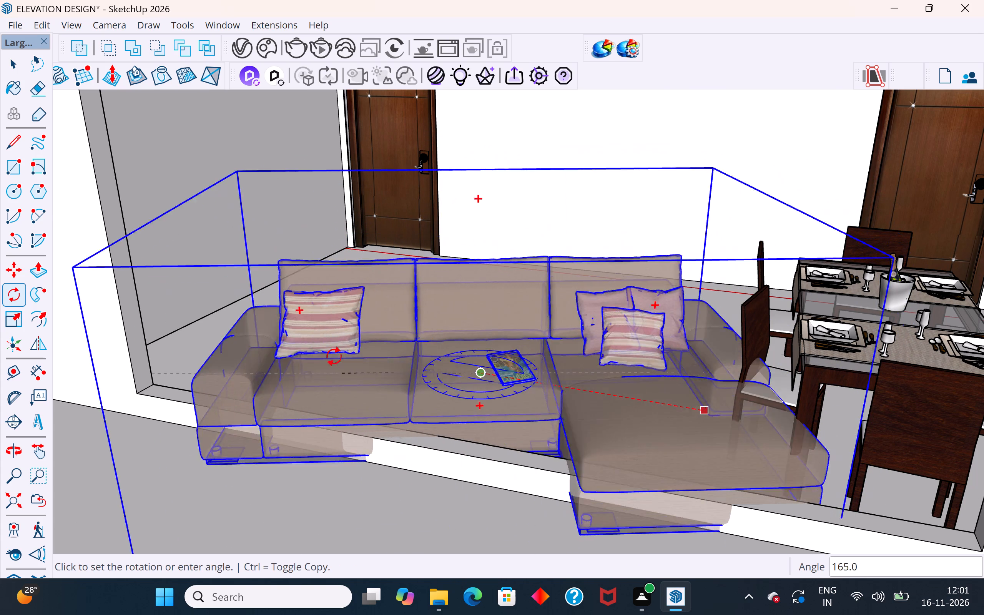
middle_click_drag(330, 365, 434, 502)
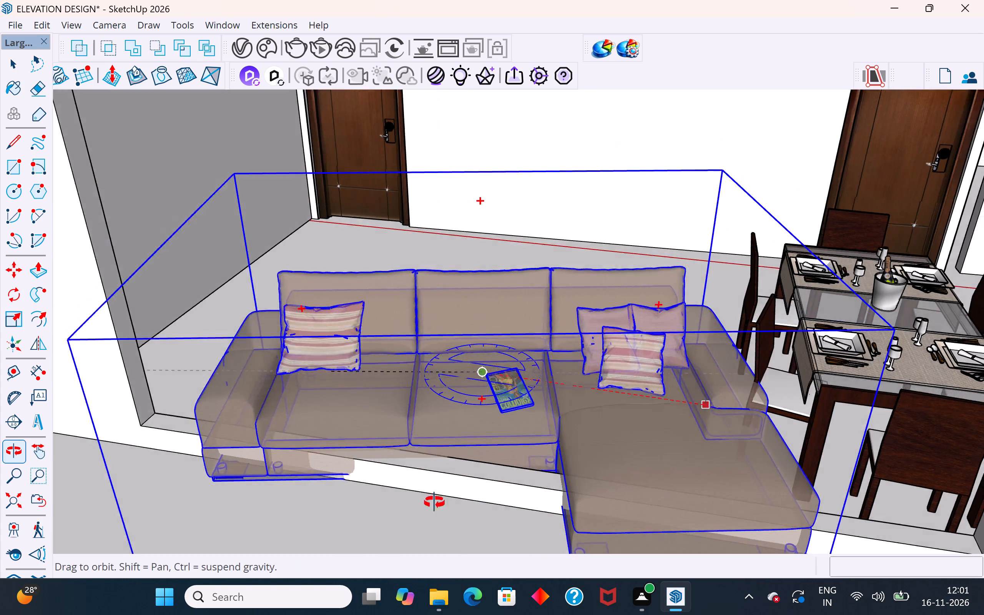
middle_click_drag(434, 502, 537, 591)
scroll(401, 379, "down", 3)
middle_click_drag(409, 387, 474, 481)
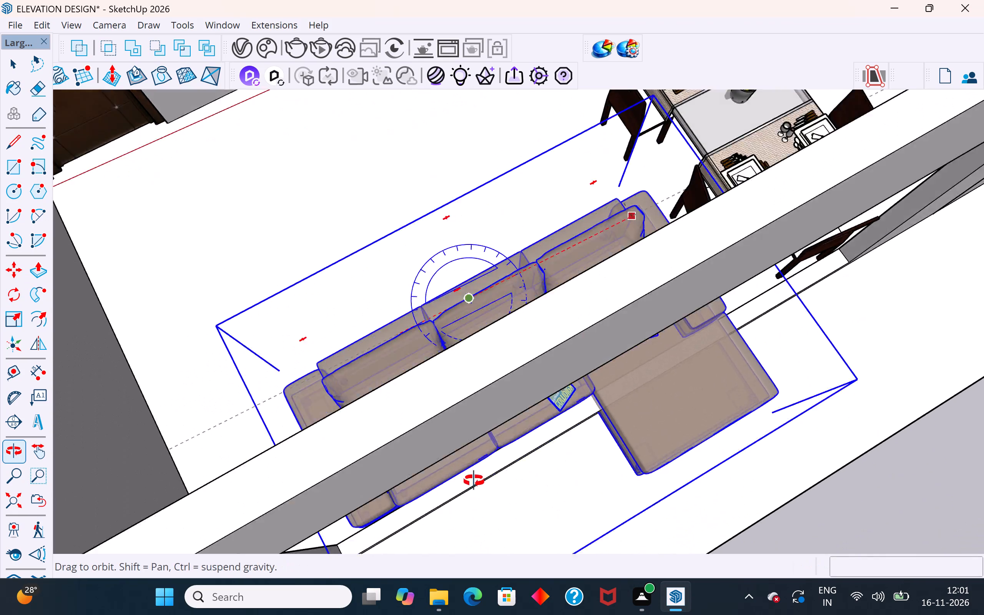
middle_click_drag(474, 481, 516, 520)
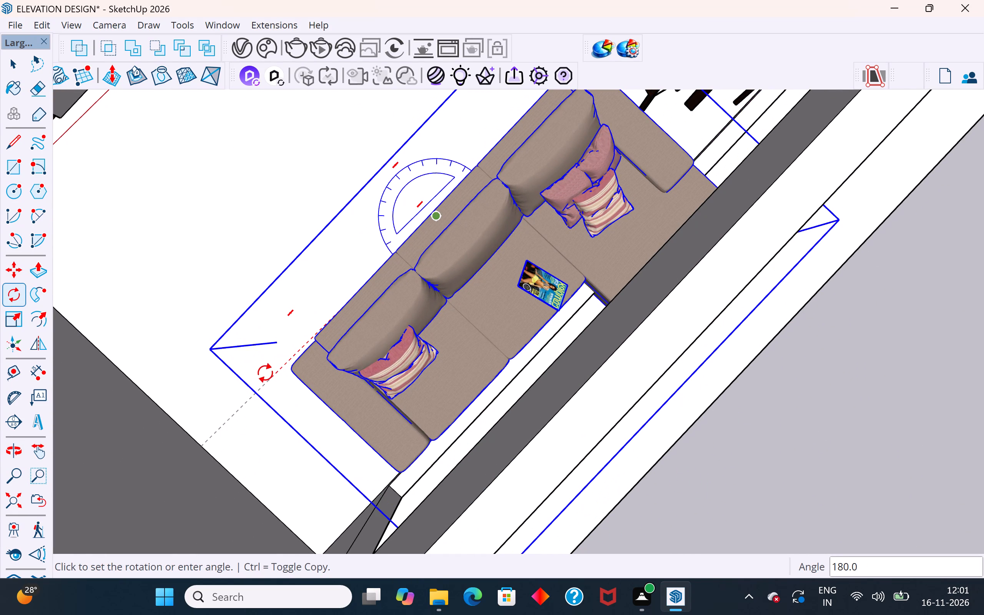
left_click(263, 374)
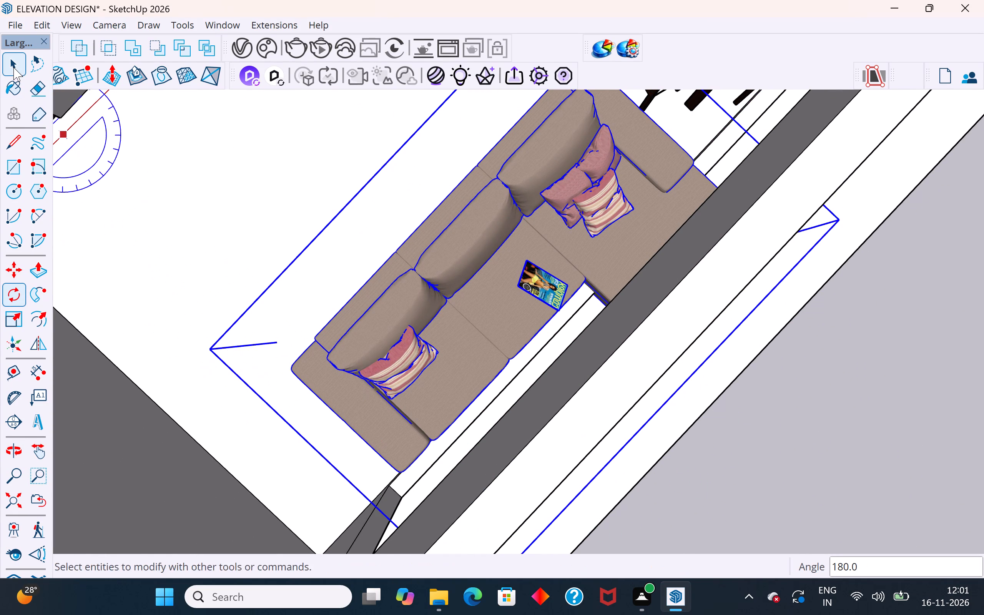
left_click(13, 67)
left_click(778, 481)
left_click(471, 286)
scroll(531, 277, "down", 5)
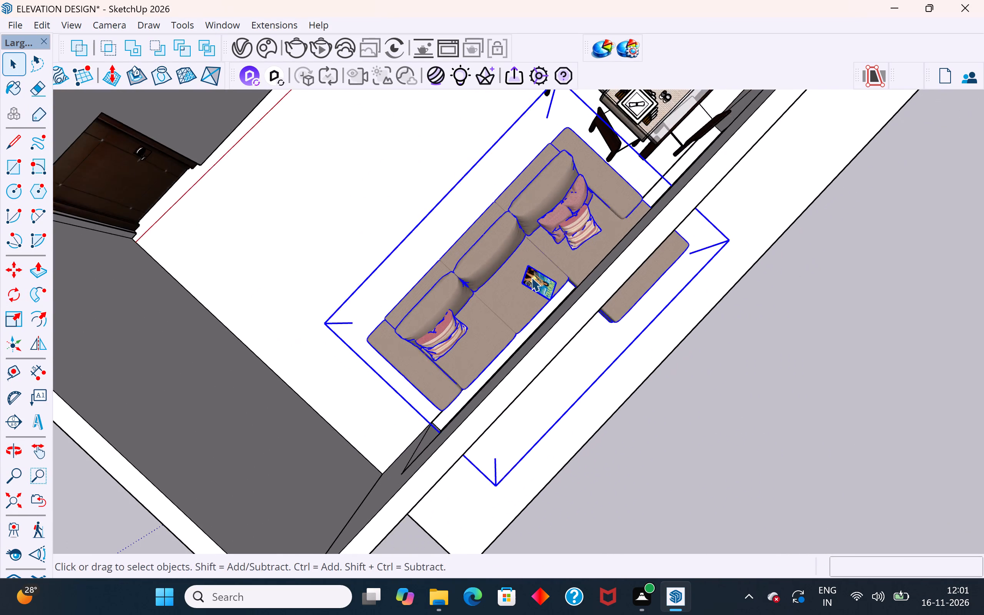
Undo the recent sofa rotations, sofa move and wall hiding, back to the sofa's back facing the dining set.
middle_click_drag(535, 273, 532, 100)
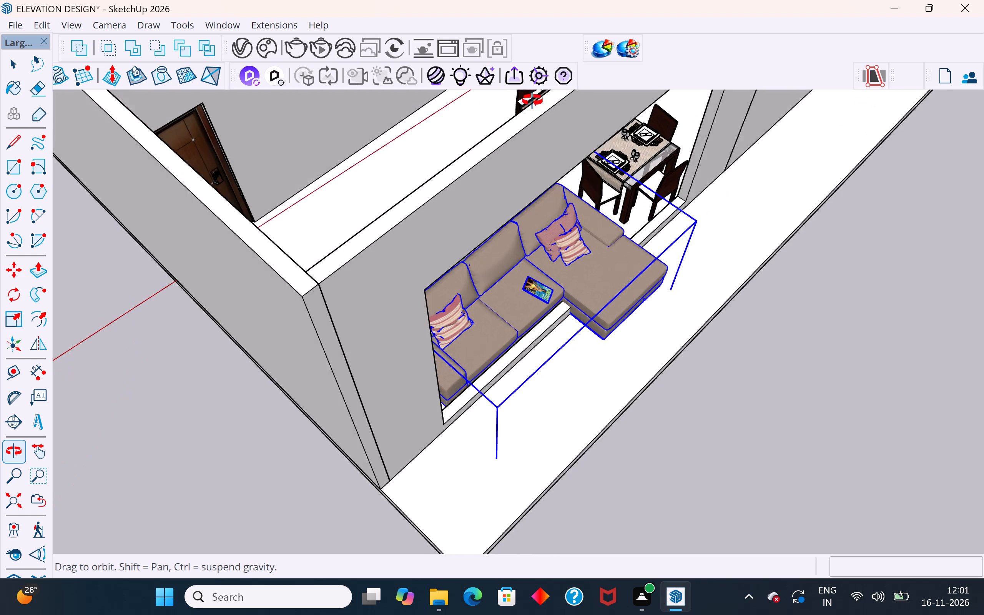
middle_click_drag(532, 100, 367, 48)
middle_click_drag(542, 276, 435, 195)
middle_click_drag(502, 298, 565, 314)
key("ctrl+z")
key("ctrl+z")
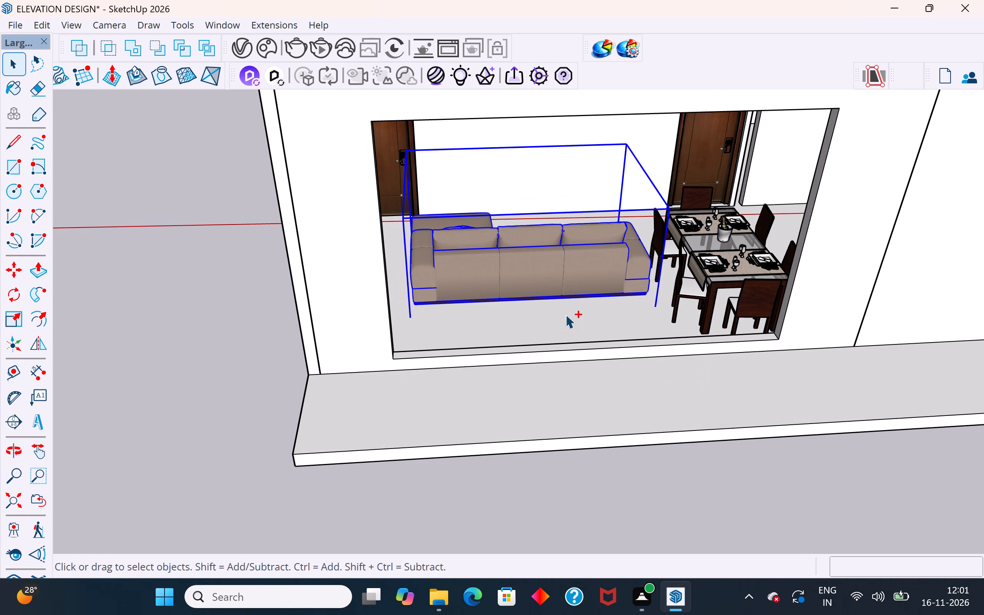
key("ctrl+z")
key("ctrl+z")
key("ctrl+z")
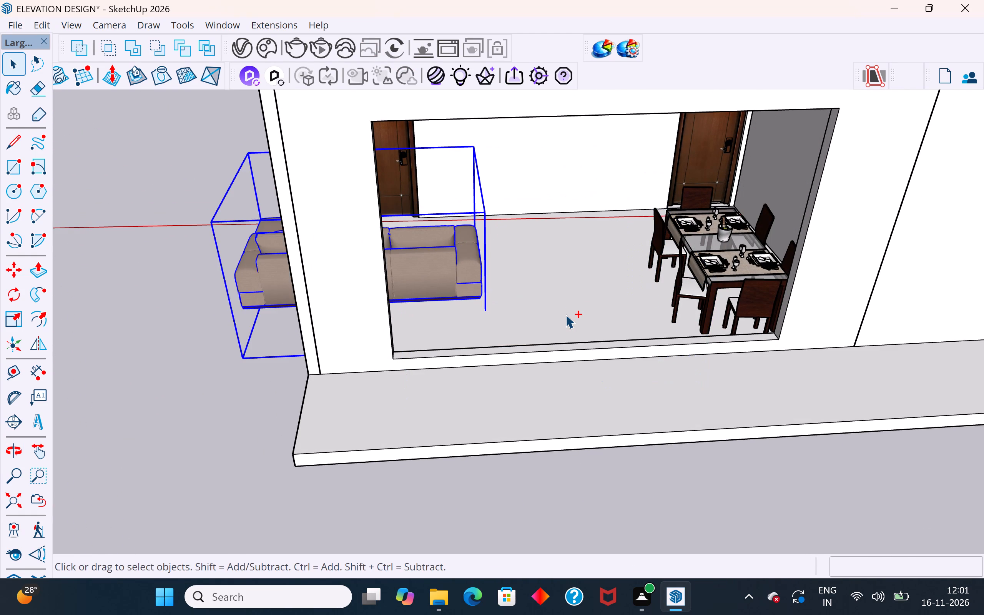
key("ctrl+z")
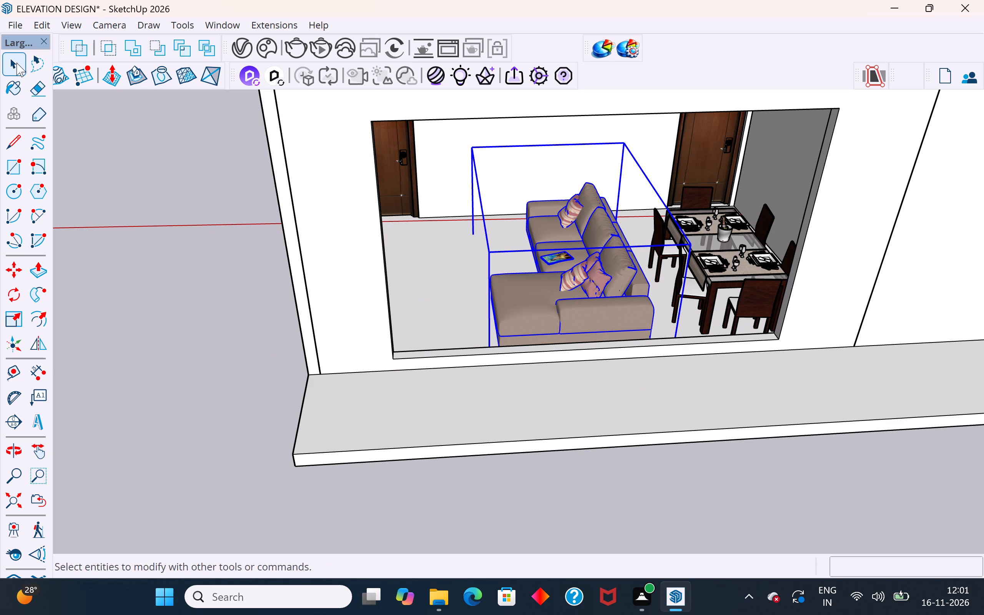
left_click(17, 63)
left_click(107, 184)
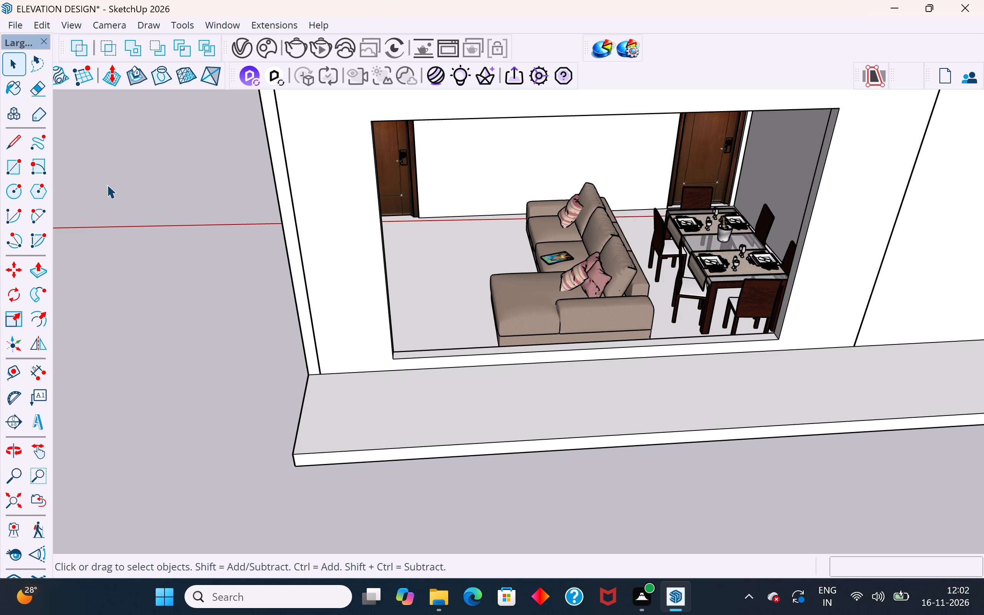
Scale the L-shaped sofa uniformly to about 0.92 from its lower front corner.
scroll(545, 382, "down", 3)
middle_click_drag(612, 371, 606, 437)
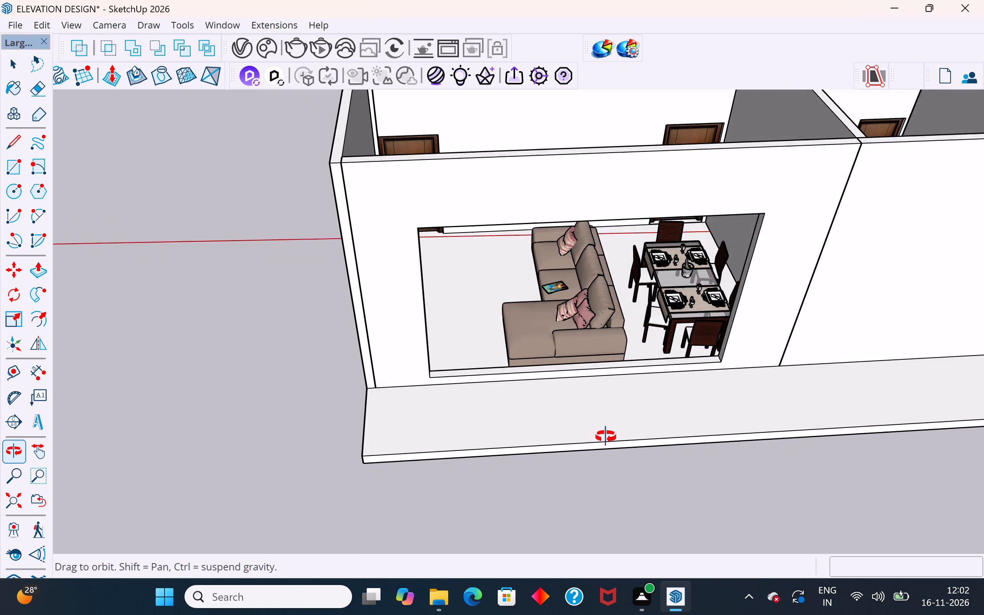
middle_click_drag(606, 437, 607, 428)
scroll(665, 221, "down", 3)
scroll(646, 364, "up", 8)
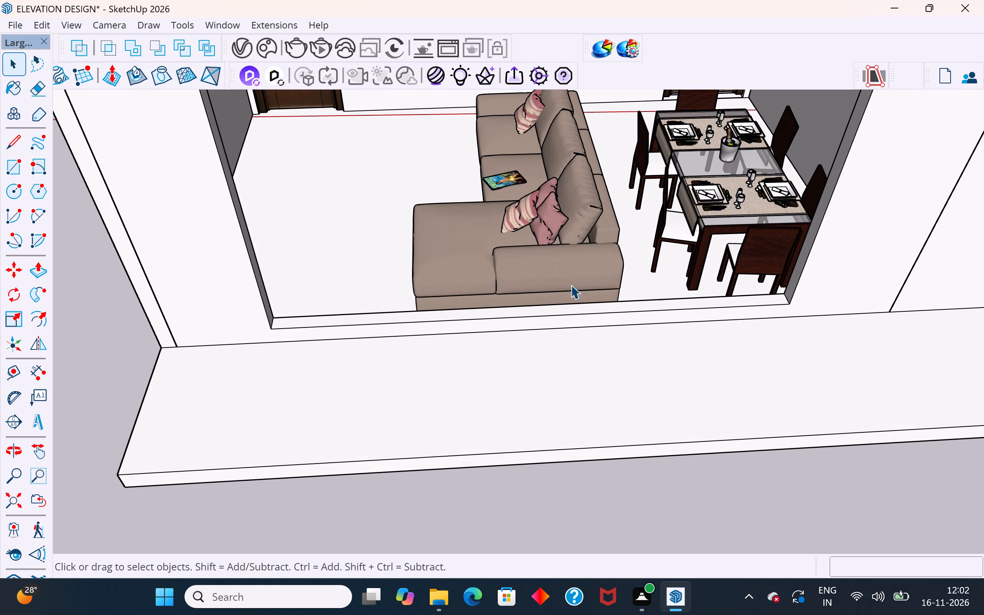
left_click(550, 250)
middle_click_drag(593, 303, 652, 211)
scroll(579, 255, "up", 3)
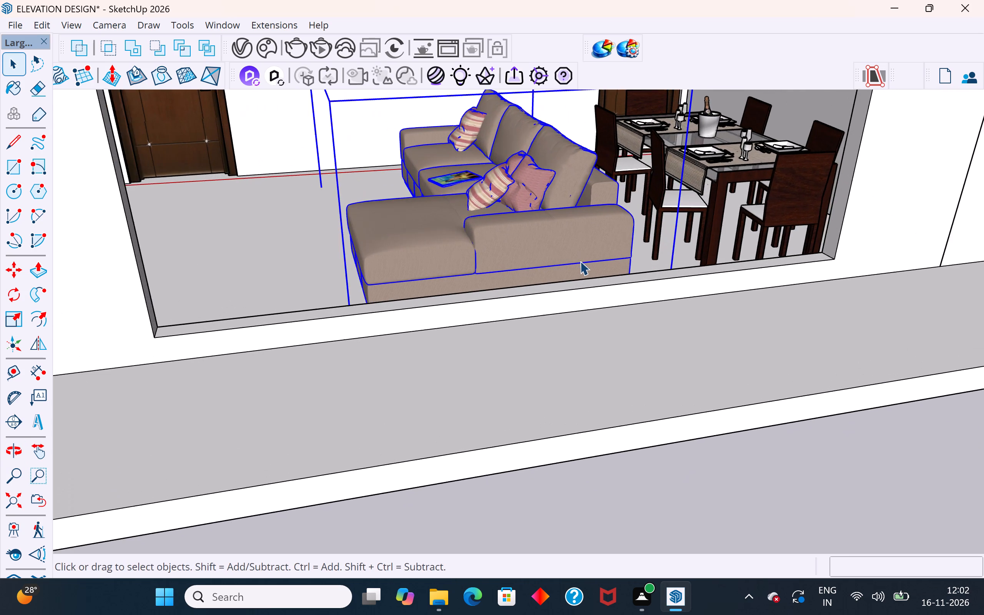
scroll(551, 481, "down", 4)
scroll(564, 249, "up", 1)
key("s")
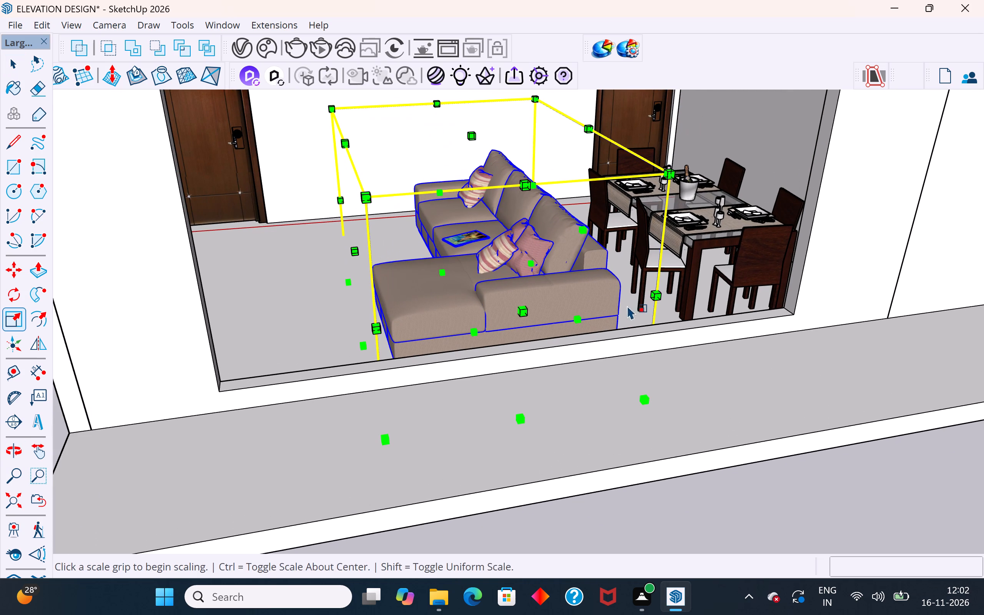
left_click_drag(645, 399, 635, 379, "ctrl")
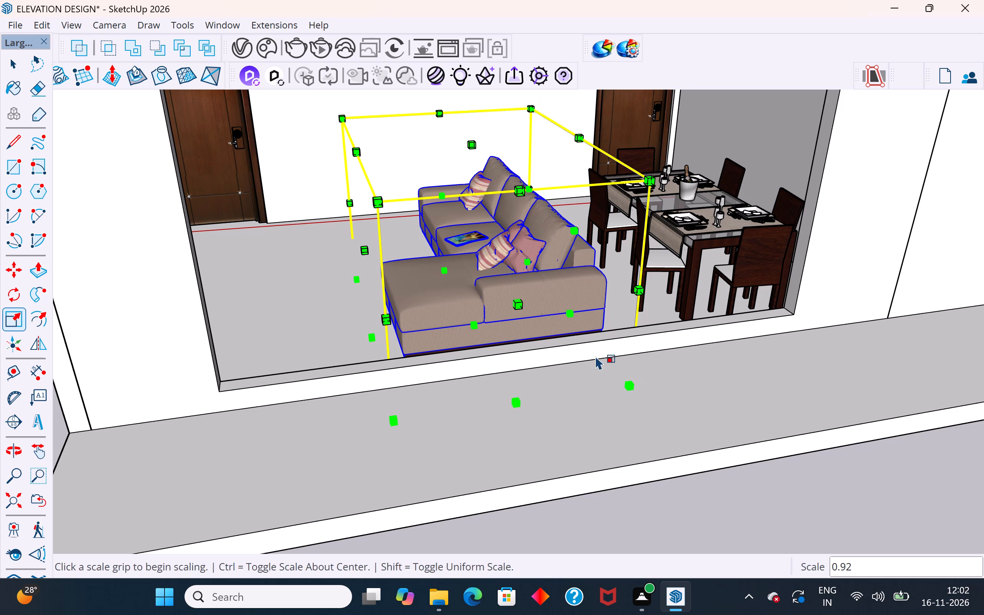
left_click(13, 62)
left_click(723, 509)
Move the scaled sofa about 6 1/2" along the front opening toward the dining set.
scroll(567, 341, "down", 4)
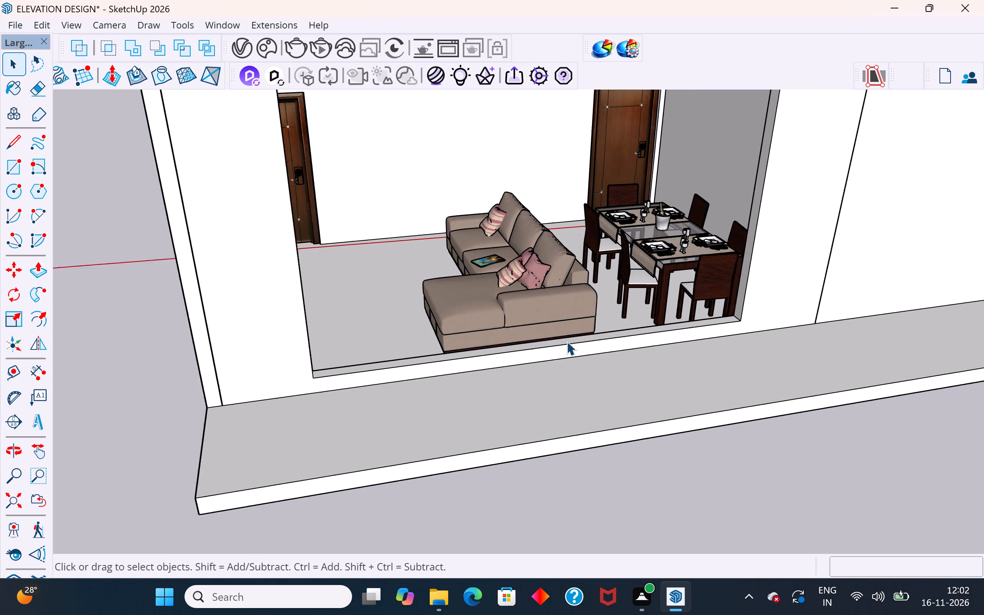
scroll(567, 341, "down", 1)
middle_click_drag(567, 341, 562, 376)
scroll(554, 306, "up", 4)
middle_click_drag(563, 322, 486, 269)
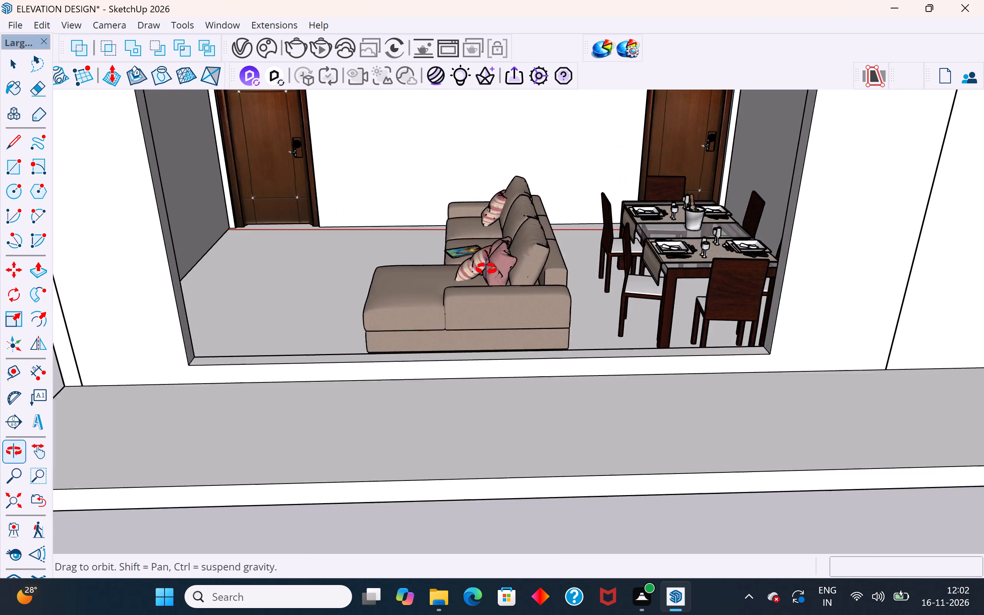
middle_click_drag(486, 269, 493, 246)
left_click(543, 298)
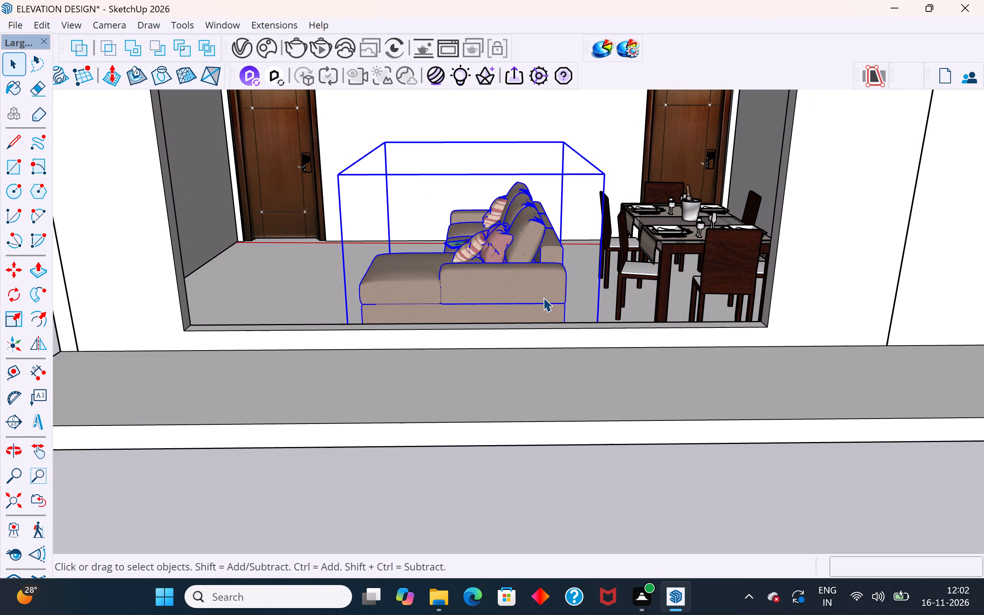
scroll(543, 298, "down", 3)
middle_click_drag(545, 303, 545, 355)
scroll(568, 363, "up", 10)
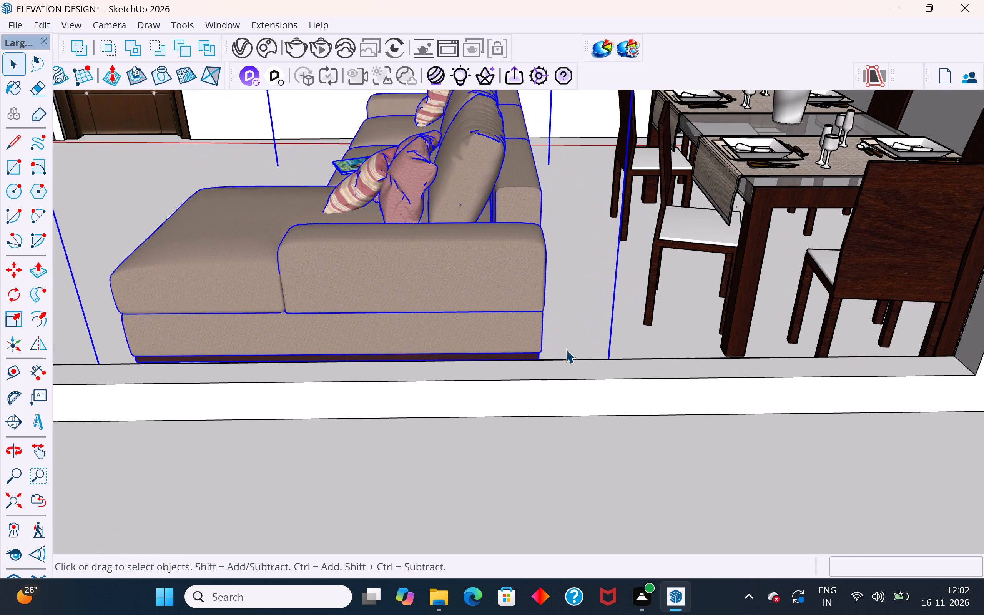
middle_click_drag(542, 229, 542, 280)
scroll(550, 326, "down", 6)
middle_click_drag(560, 350, 563, 388)
scroll(575, 392, "up", 5)
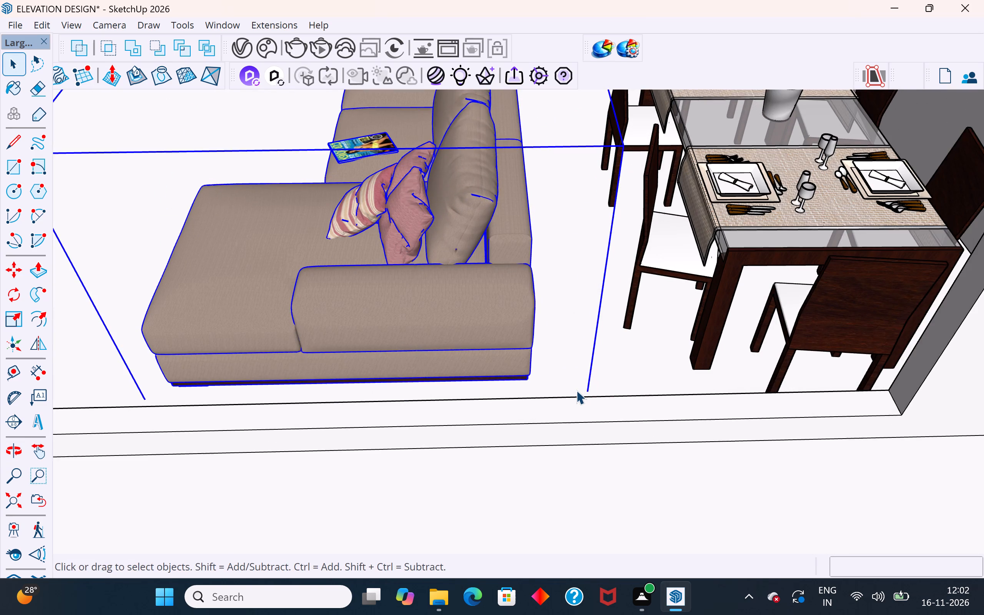
key("m")
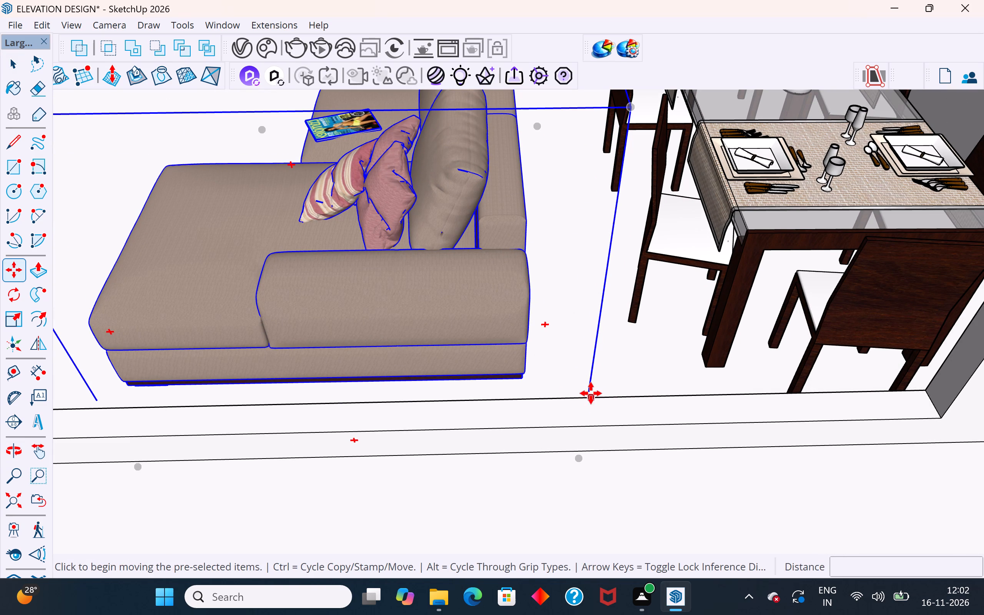
left_click(590, 391)
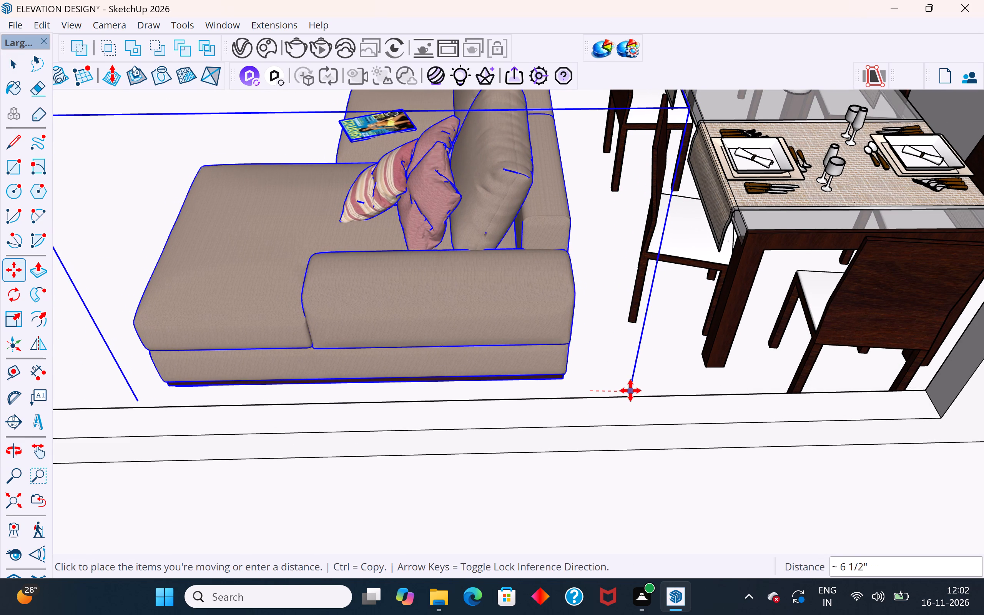
left_click(630, 391)
scroll(437, 394, "down", 11)
middle_click_drag(398, 406, 409, 400)
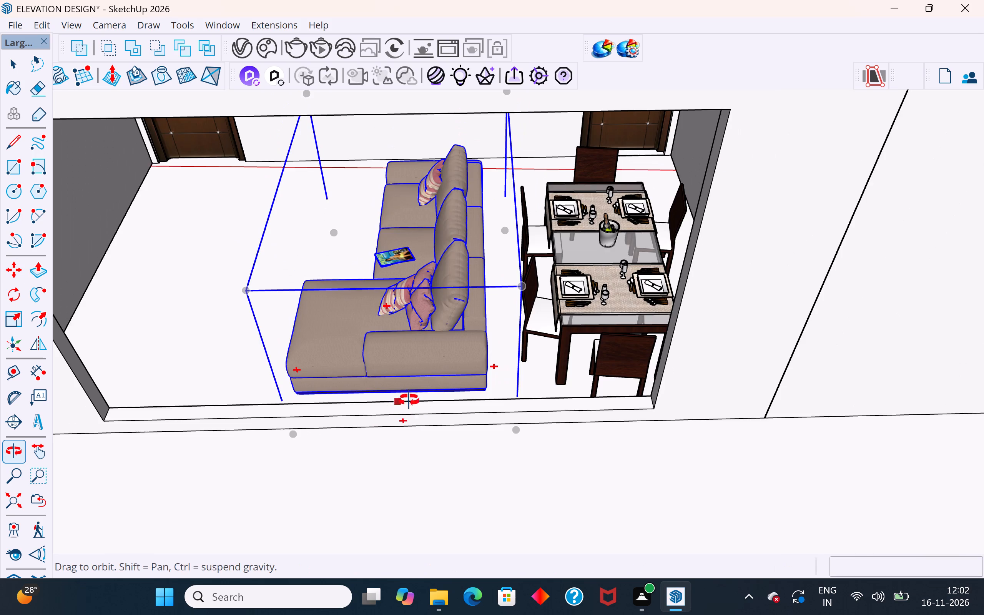
middle_click_drag(409, 400, 423, 398)
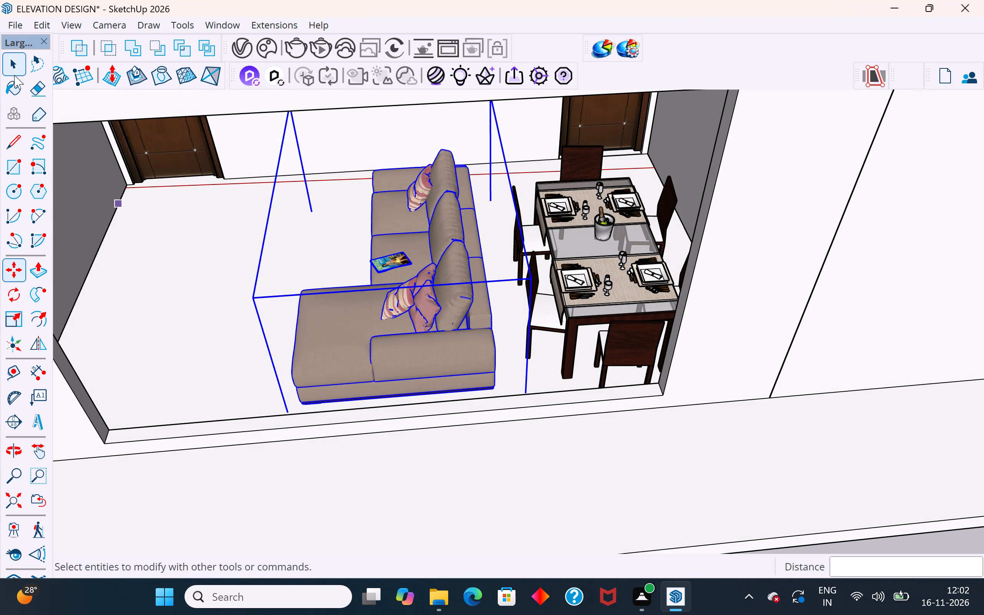
left_click(14, 75)
scroll(346, 338, "down", 6)
left_click(485, 521)
Move the dining set about 1' 3 11/16" toward the corner between the inner wall and the front wall opening.
middle_click_drag(646, 482, 650, 424)
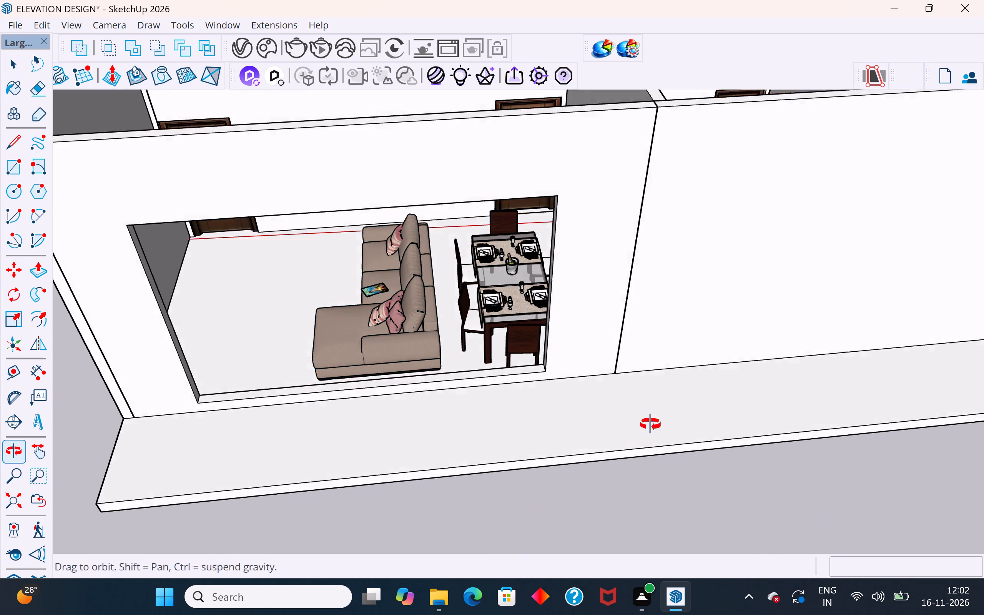
middle_click_drag(650, 424, 957, 488)
middle_click_drag(341, 274, 627, 340)
scroll(319, 257, "up", 4)
left_click(507, 328)
scroll(534, 223, "up", 4)
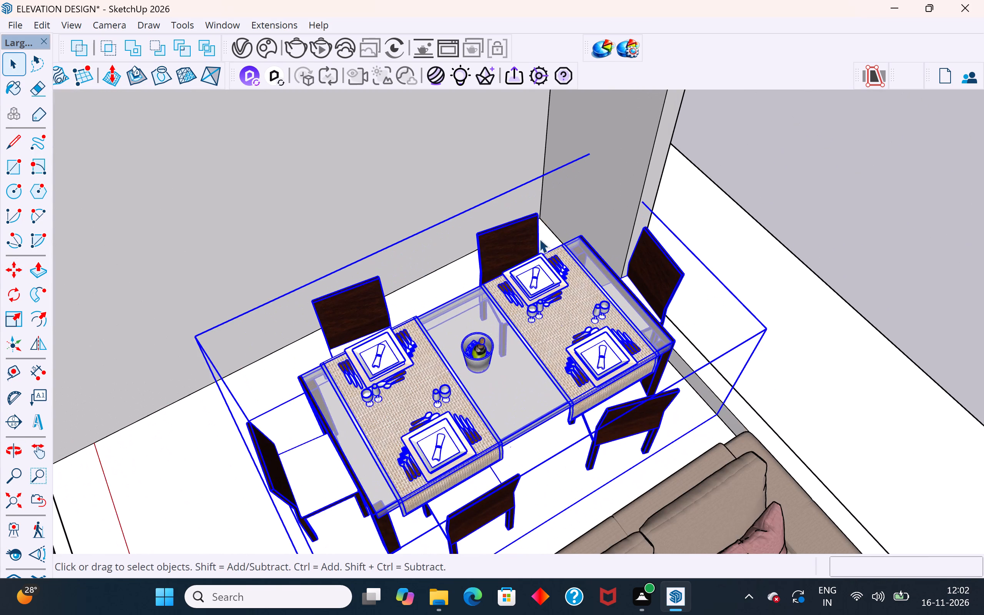
scroll(534, 242, "up", 1)
middle_click_drag(534, 243, 551, 189)
key("m")
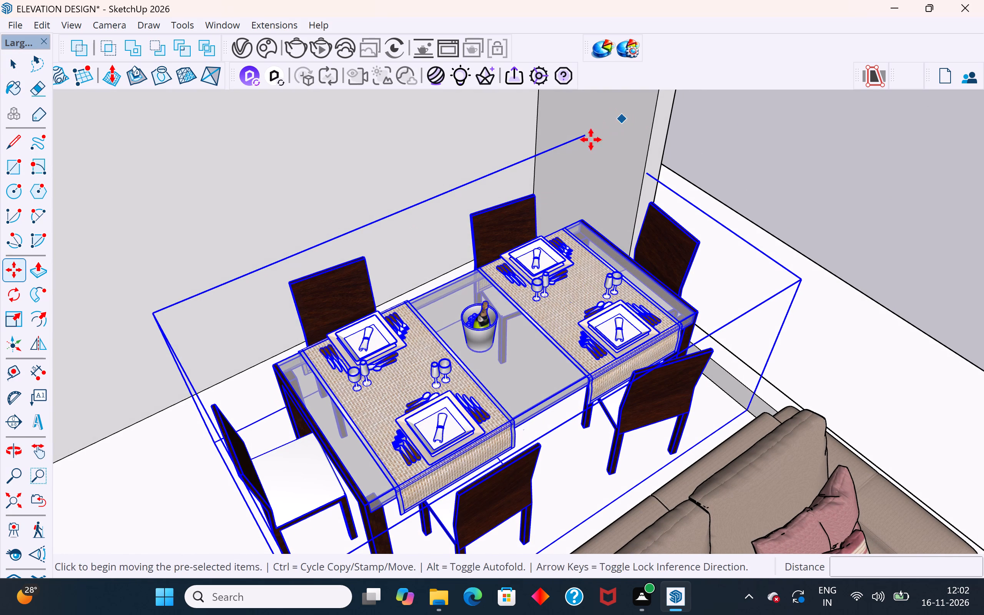
left_click(589, 135)
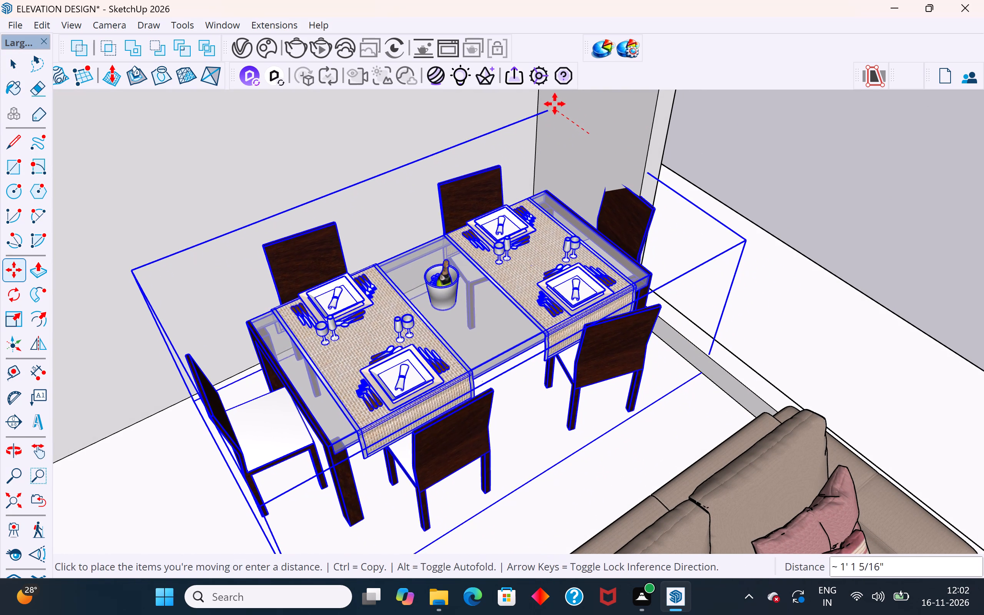
left_click(550, 100)
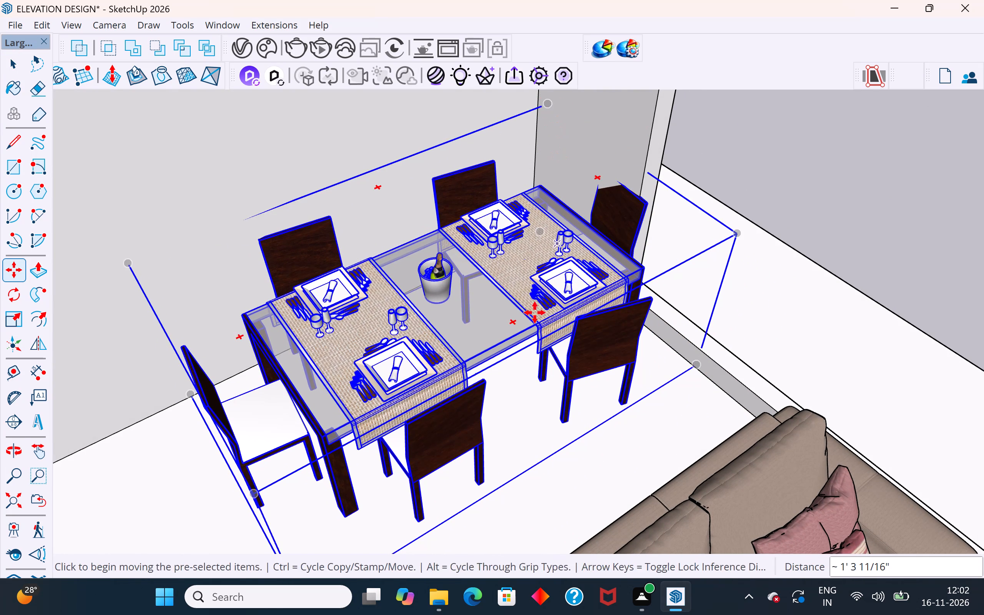
middle_click_drag(537, 316, 586, 223)
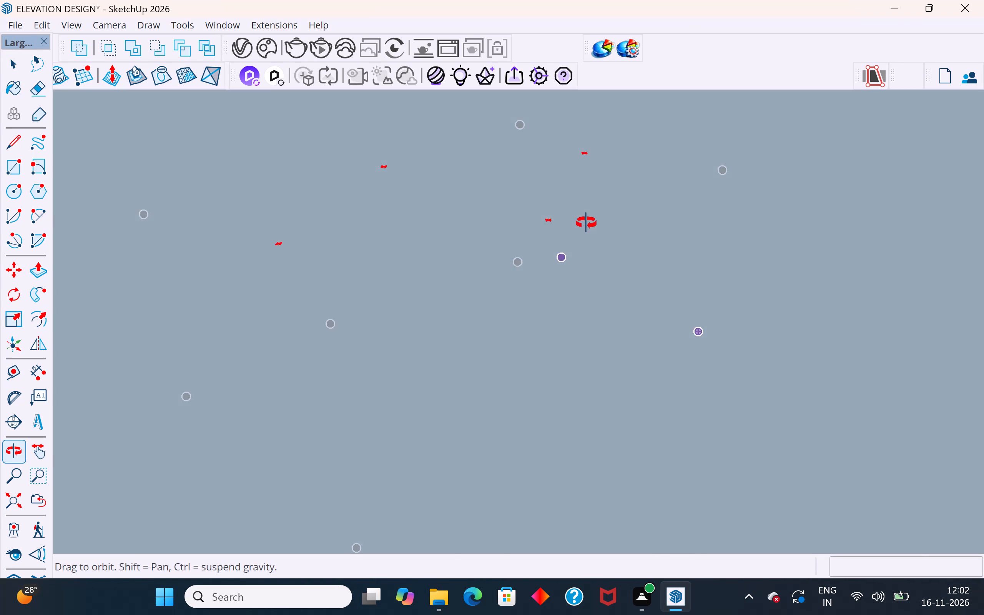
middle_click_drag(586, 223, 560, 249)
left_click(28, 60)
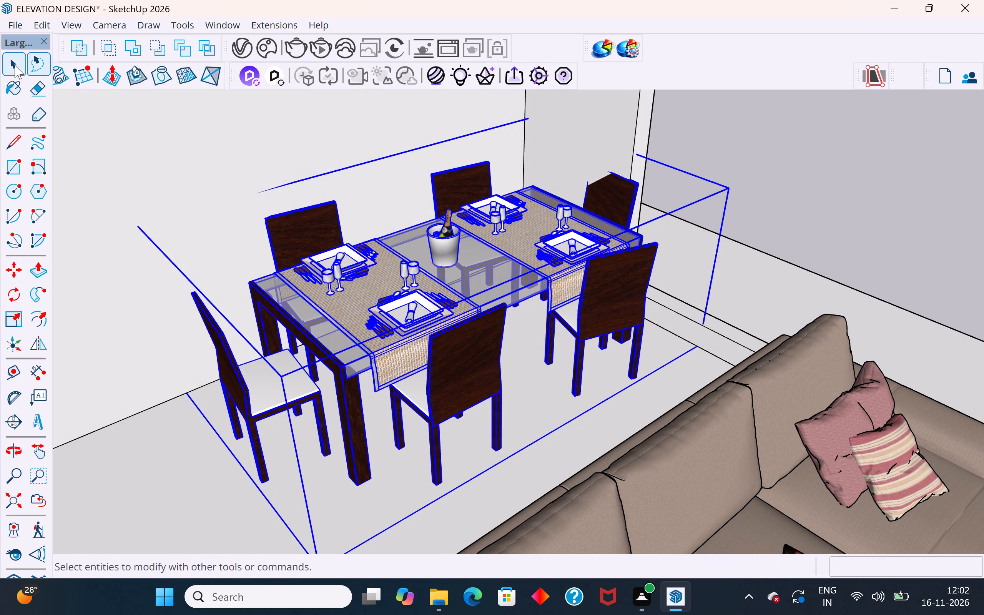
left_click(15, 65)
Hide the outer side wall that adjoins the front wall with the large opening.
scroll(398, 197, "down", 8)
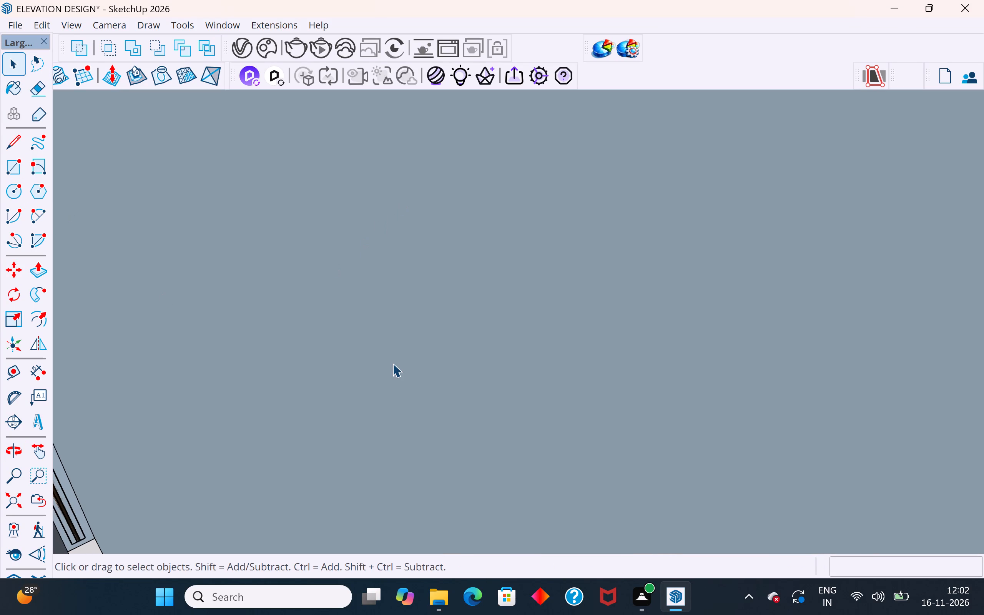
scroll(392, 363, "down", 20)
scroll(352, 353, "down", 15)
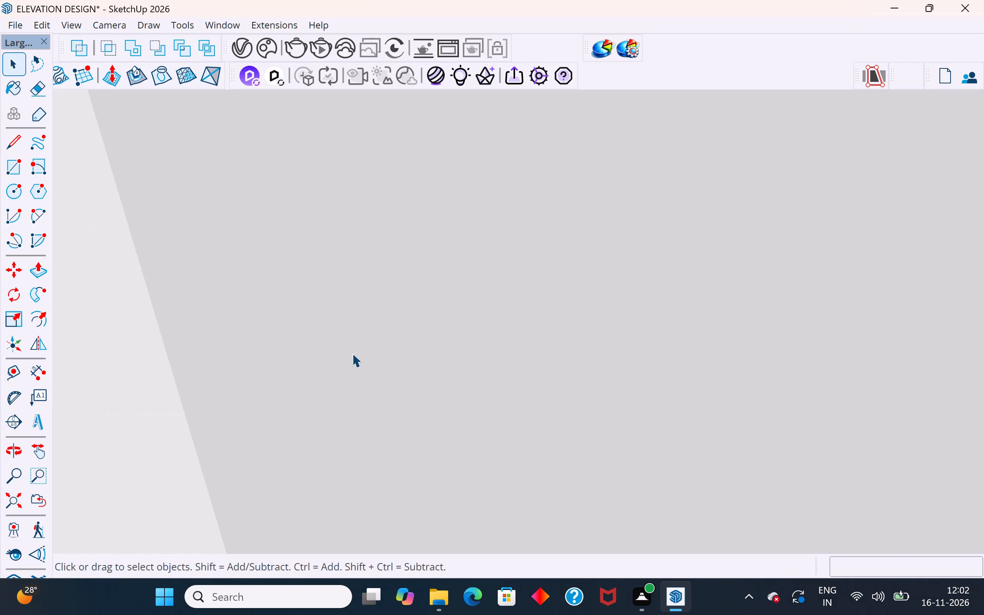
scroll(352, 353, "down", 20)
scroll(352, 353, "down", 8)
scroll(419, 417, "down", 6)
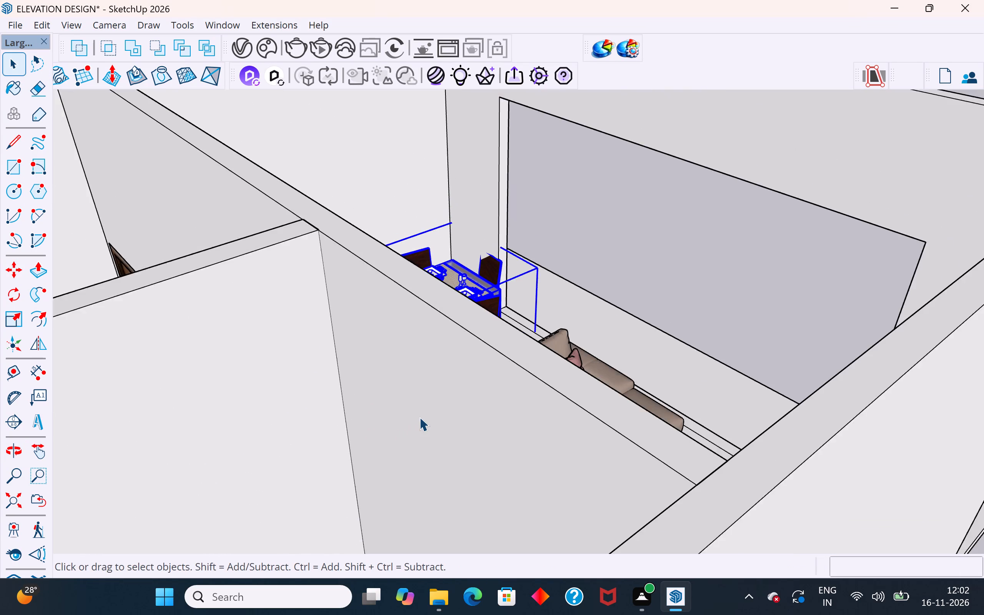
scroll(419, 417, "down", 7)
left_click(575, 470)
right_click(575, 470)
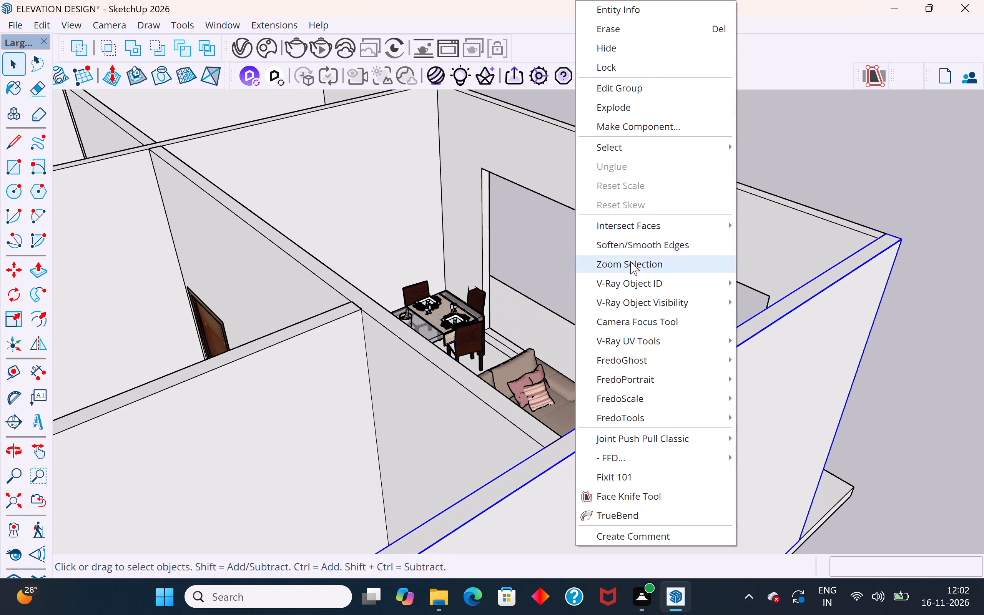
left_click(608, 49)
left_click(470, 339)
left_click(653, 280)
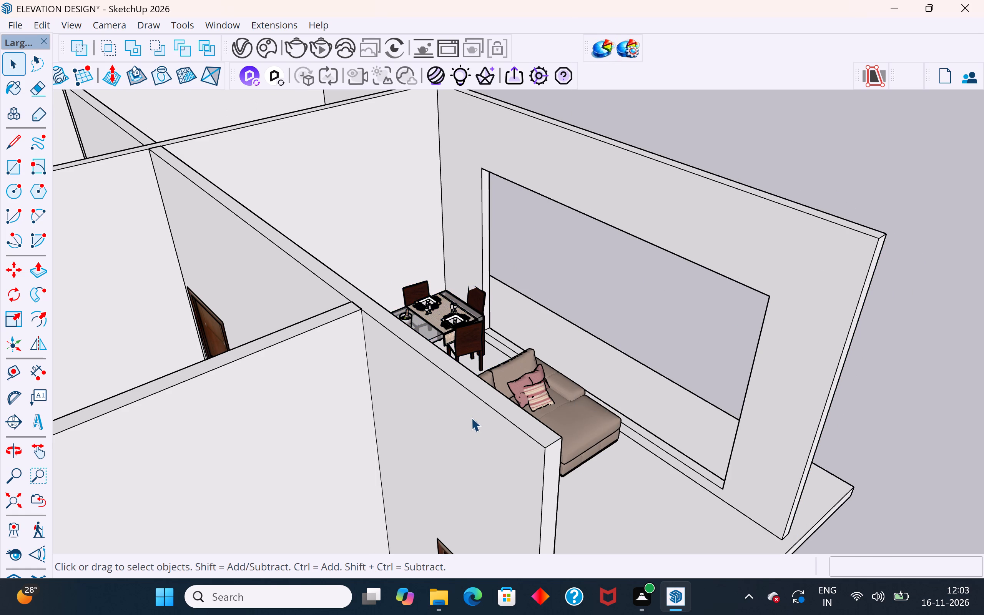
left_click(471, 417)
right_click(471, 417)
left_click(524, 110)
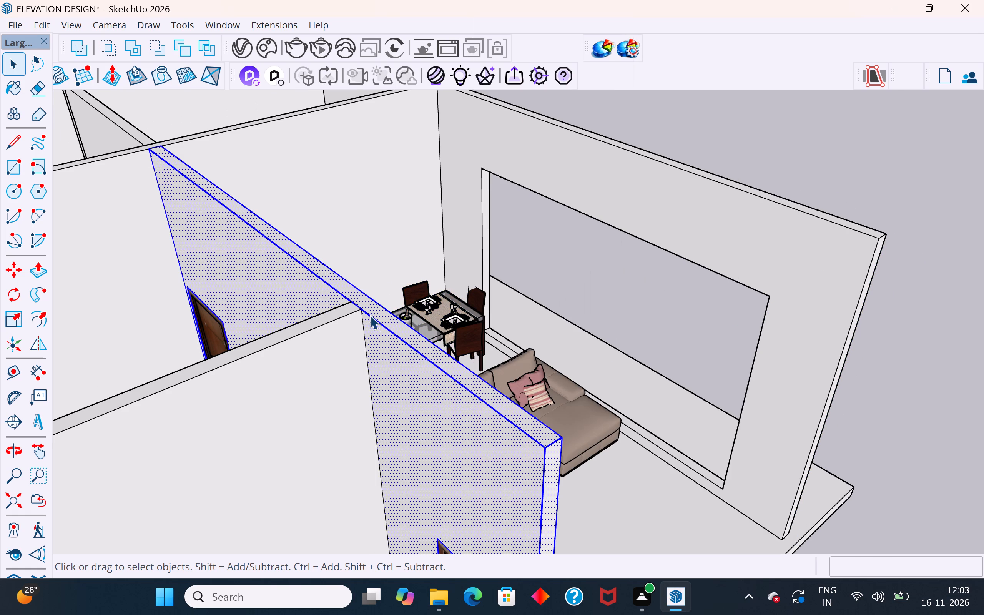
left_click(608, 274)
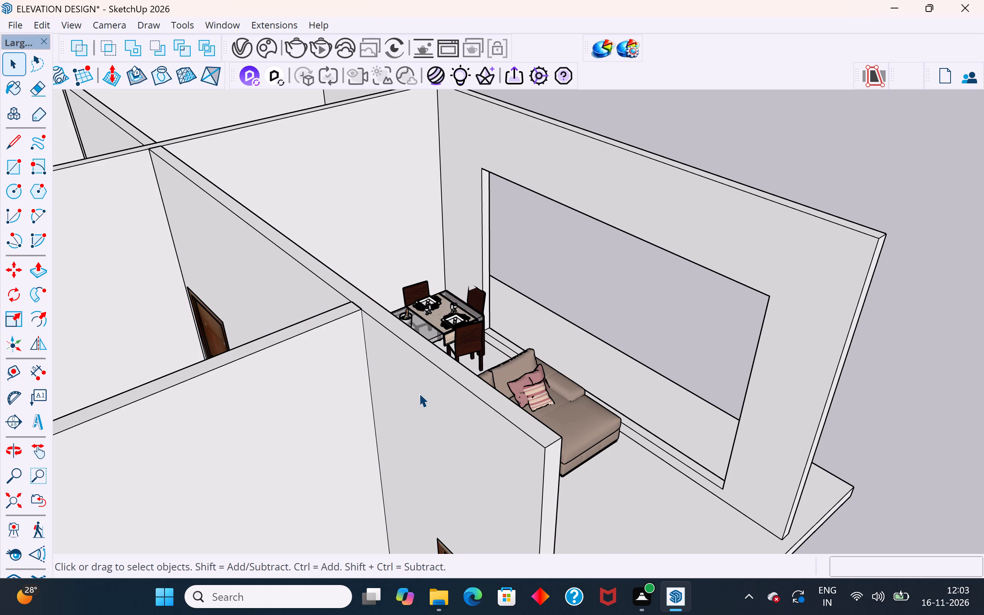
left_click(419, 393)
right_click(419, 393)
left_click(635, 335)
Make a group of all connected geometry of the long inner wall with the door openings behind the sofa and dining set.
triple_click(478, 479)
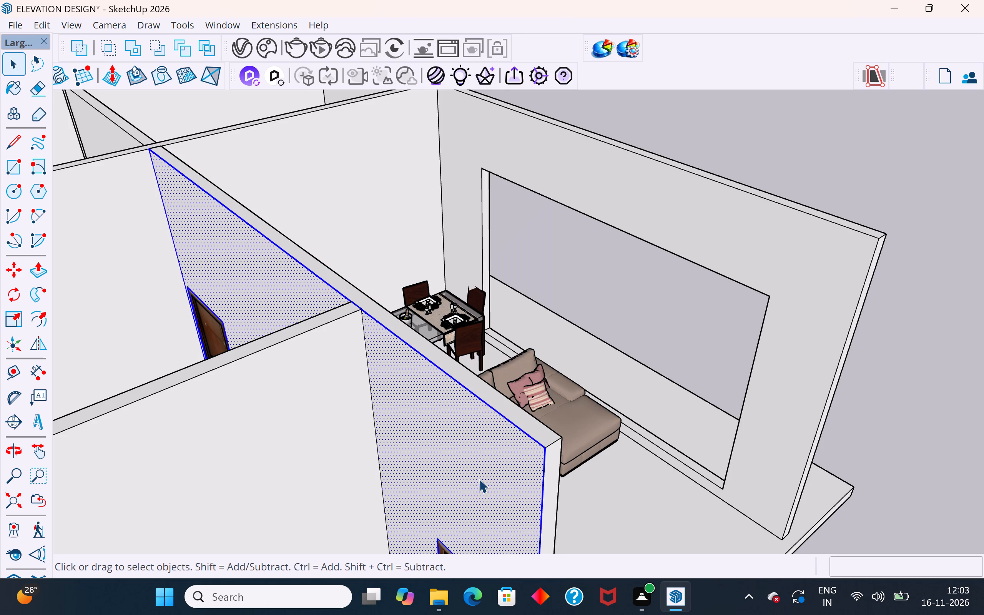
left_click(480, 479)
right_click(480, 479)
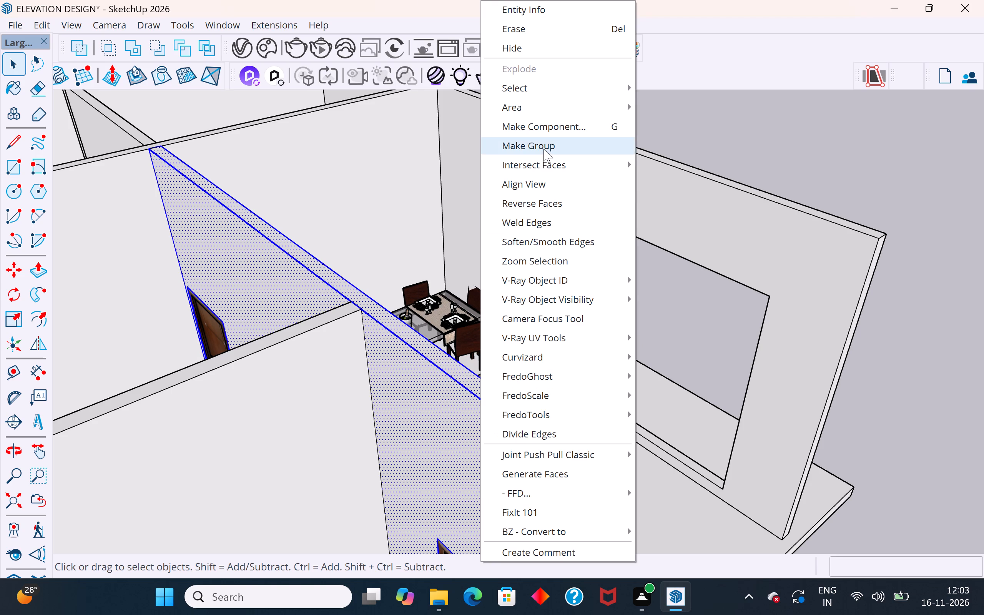
left_click(544, 149)
left_click(602, 306)
Hide the grouped long inner wall and the partition wall that meets it.
right_click(466, 416)
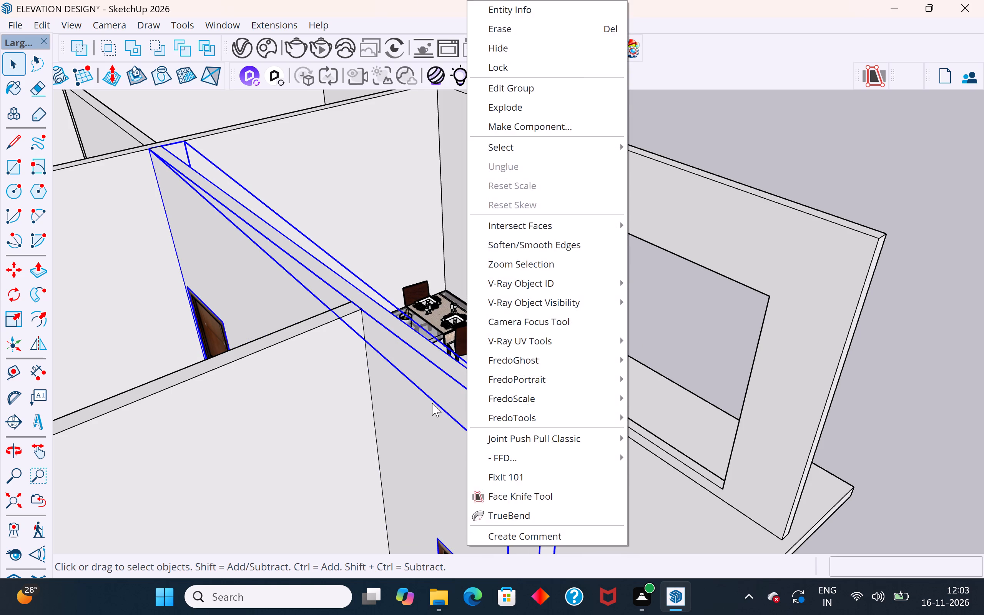
right_click(432, 403)
left_click(482, 49)
left_click(348, 374)
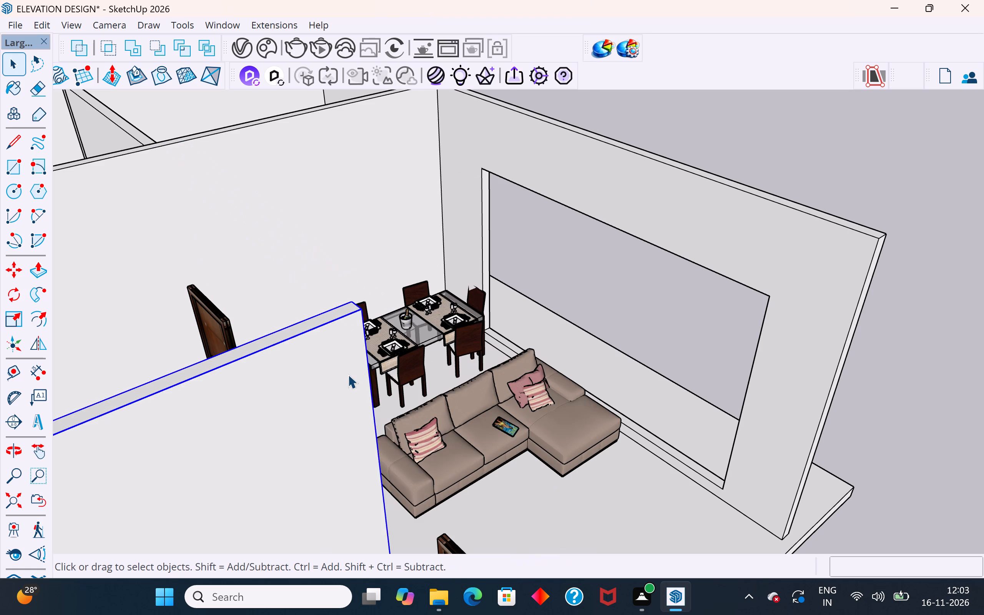
right_click(348, 374)
left_click(381, 54)
Hide the remaining long wall in front of the bedroom and the bed model with its hanging lamps.
middle_click_drag(314, 395, 383, 368)
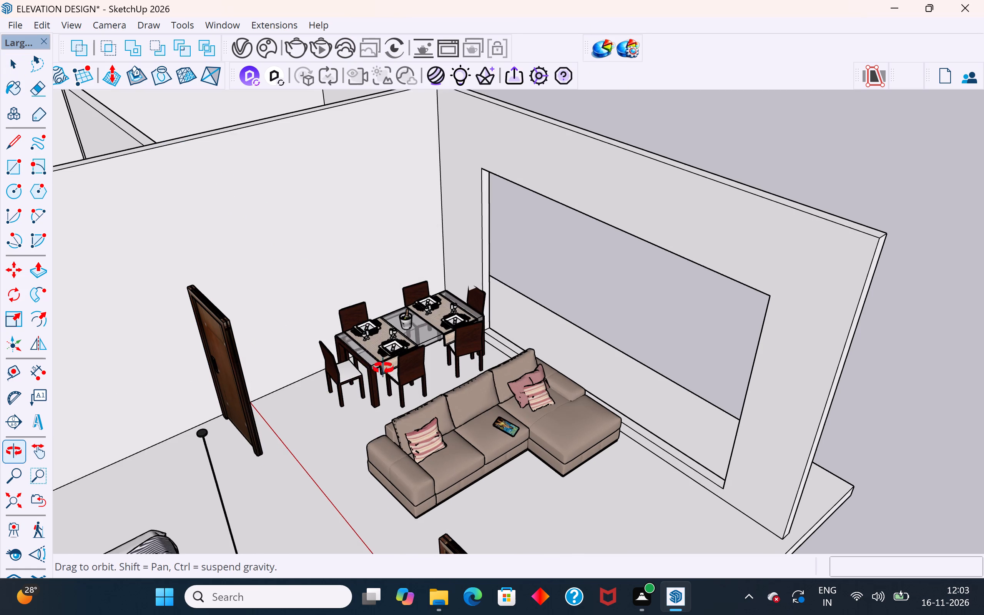
middle_click_drag(383, 368, 414, 375)
scroll(537, 271, "down", 5)
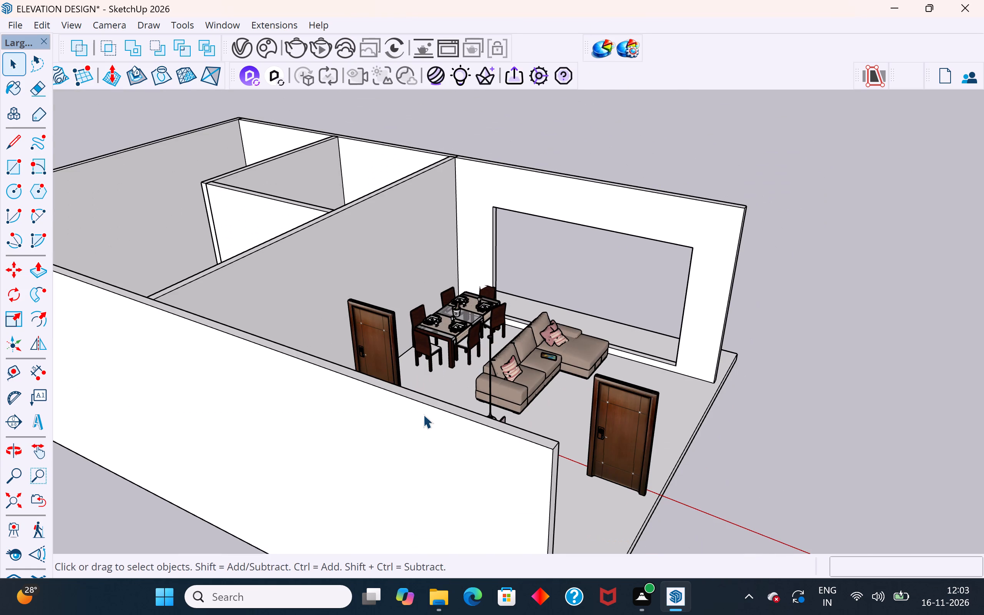
left_click(423, 414)
right_click(423, 414)
left_click(463, 43)
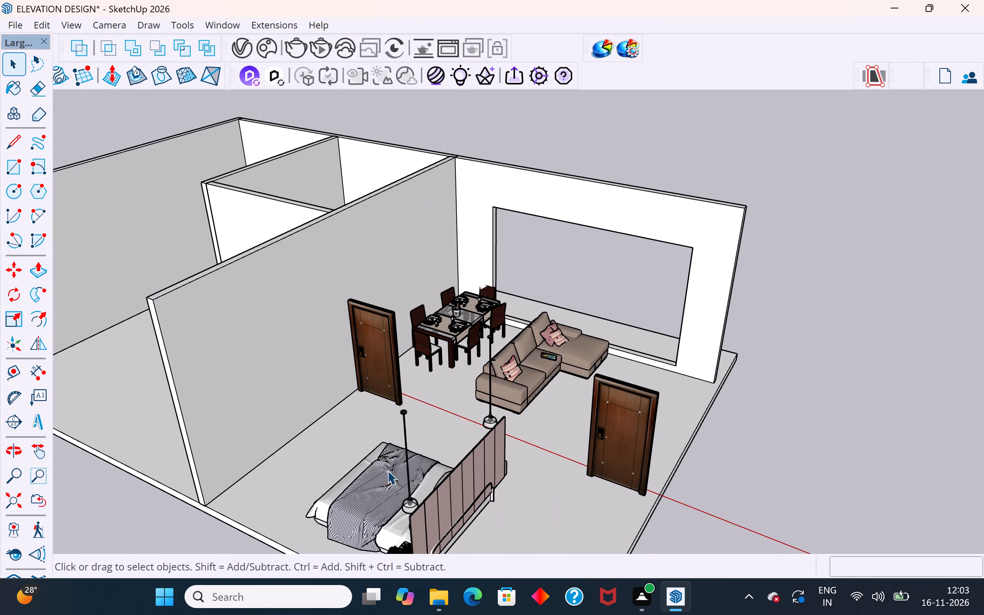
scroll(400, 473, "down", 4)
left_click(389, 497)
right_click(389, 497)
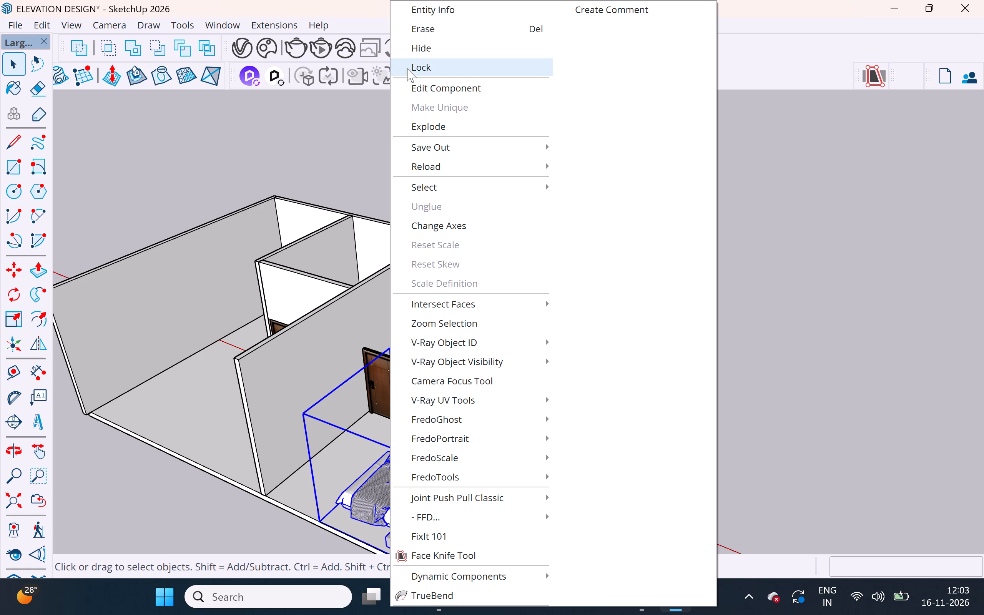
left_click(428, 50)
Examine the dining set's placement against the inner wall, the floor and the back of the sofa.
scroll(386, 412, "up", 12)
middle_click_drag(444, 387, 711, 486)
scroll(478, 329, "up", 1)
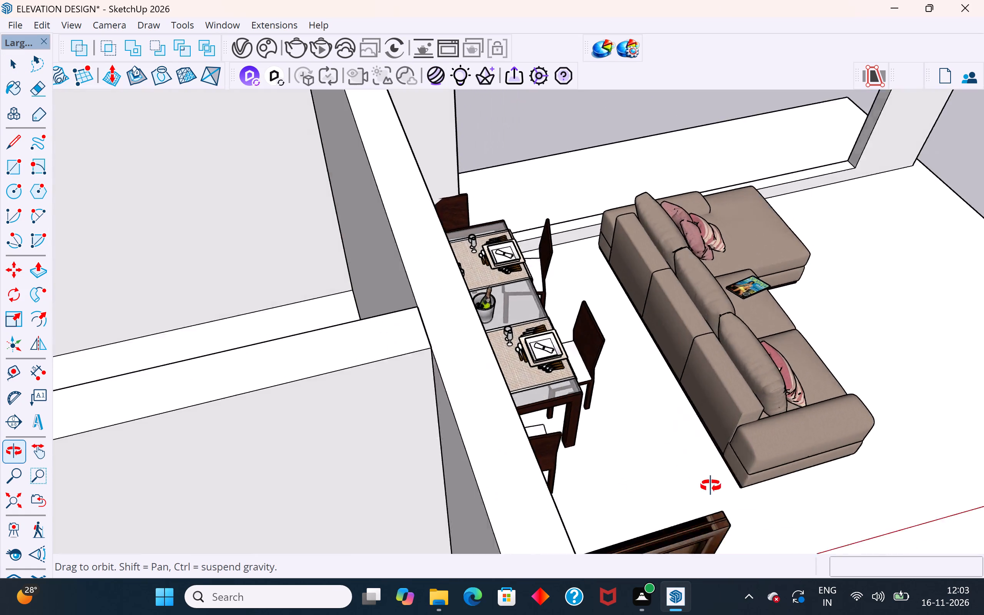
middle_click_drag(711, 486, 519, 491)
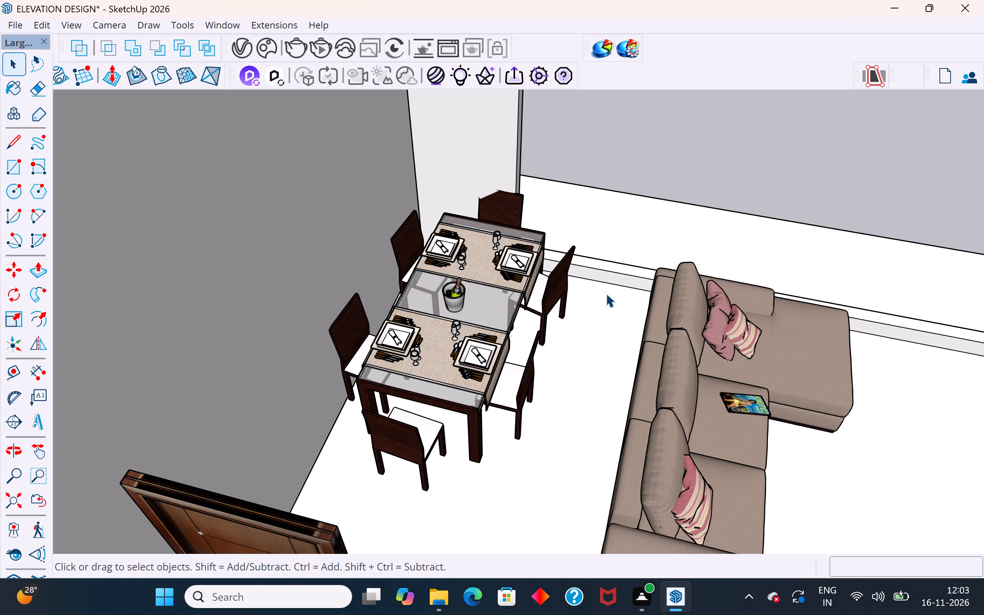
scroll(505, 368, "down", 3)
middle_click_drag(499, 407, 500, 265)
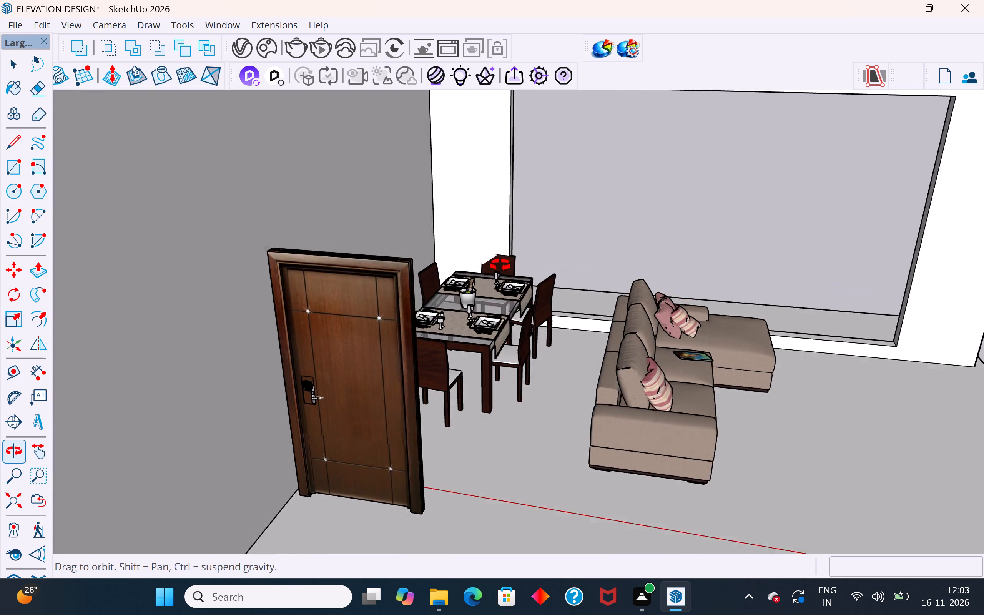
middle_click_drag(500, 265, 494, 232)
scroll(475, 375, "up", 6)
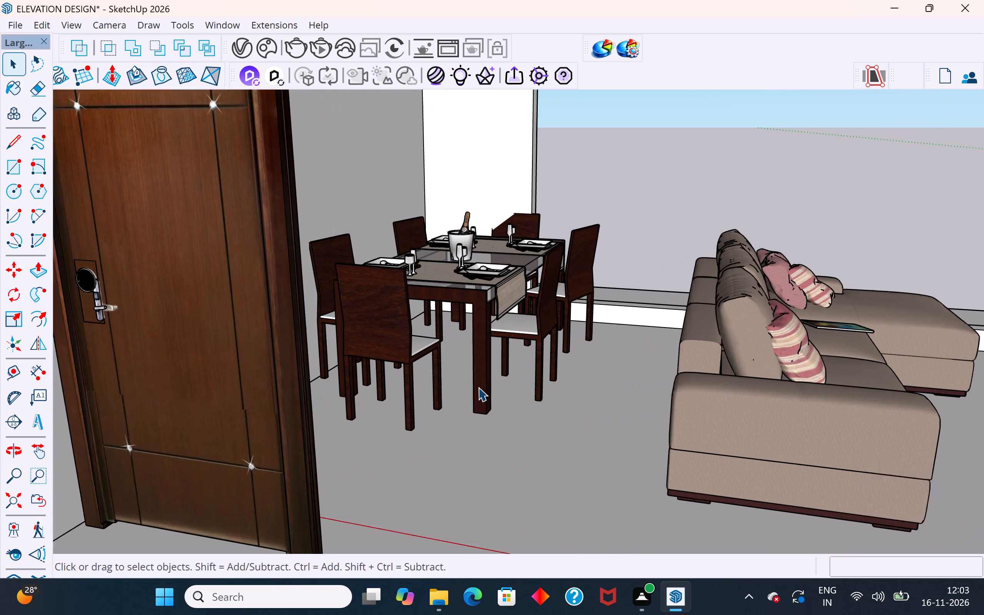
scroll(478, 387, "up", 7)
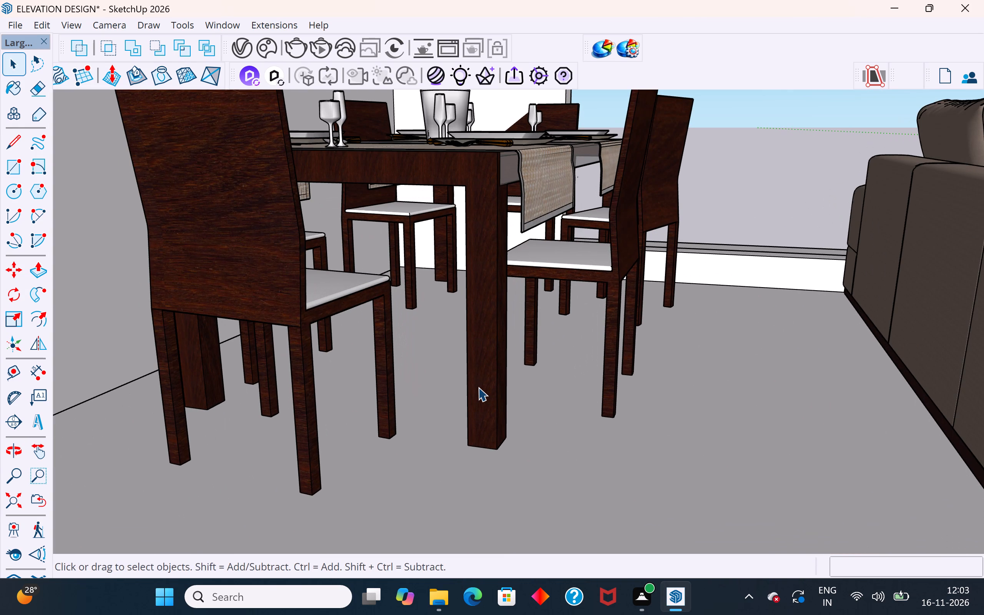
scroll(478, 387, "up", 1)
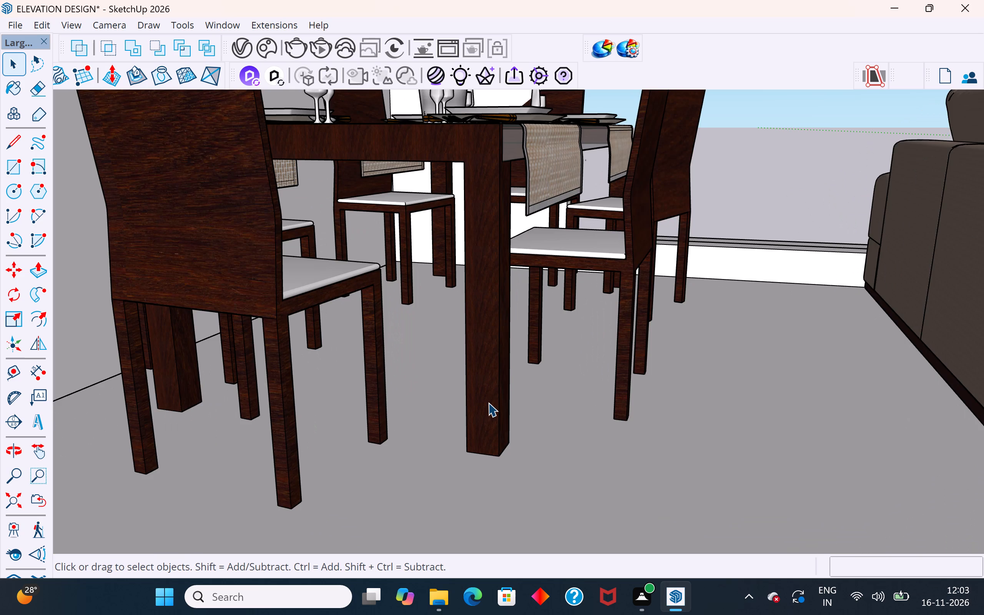
scroll(488, 402, "down", 4)
middle_click_drag(485, 422, 484, 533)
scroll(492, 301, "down", 2)
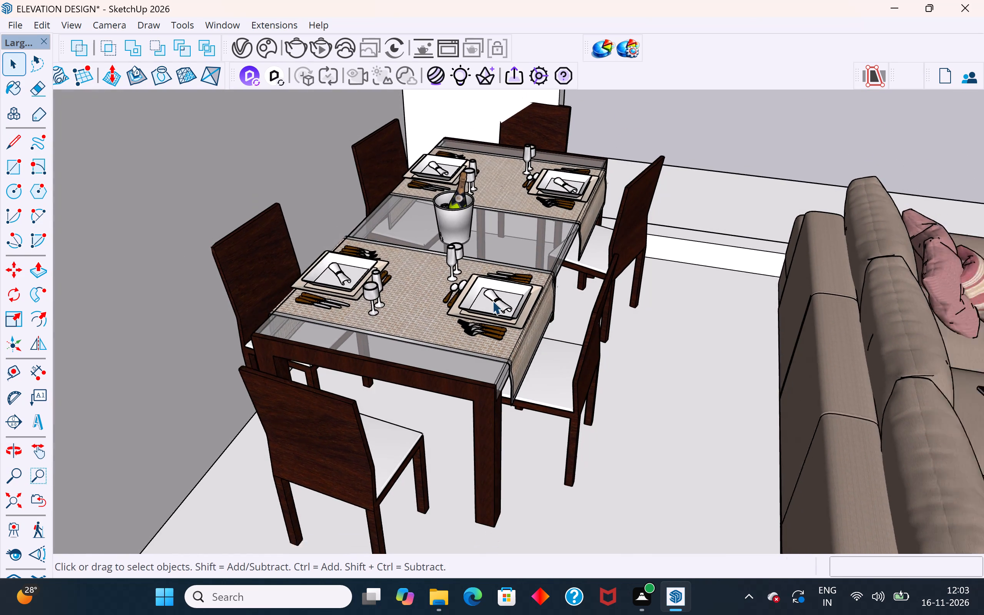
scroll(492, 301, "down", 1)
Rotate the dining set about 2.4 degrees counterclockwise on the floor plane around a point at the chair end nearest the door.
left_click(18, 301)
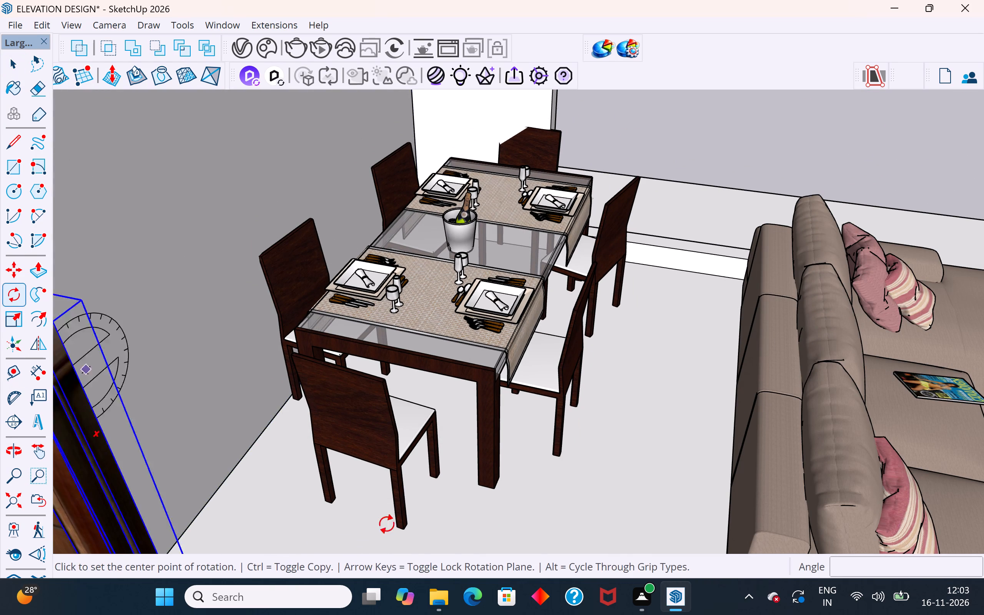
scroll(495, 500, "up", 8)
scroll(546, 231, "down", 8)
middle_click_drag(531, 296, 555, 393)
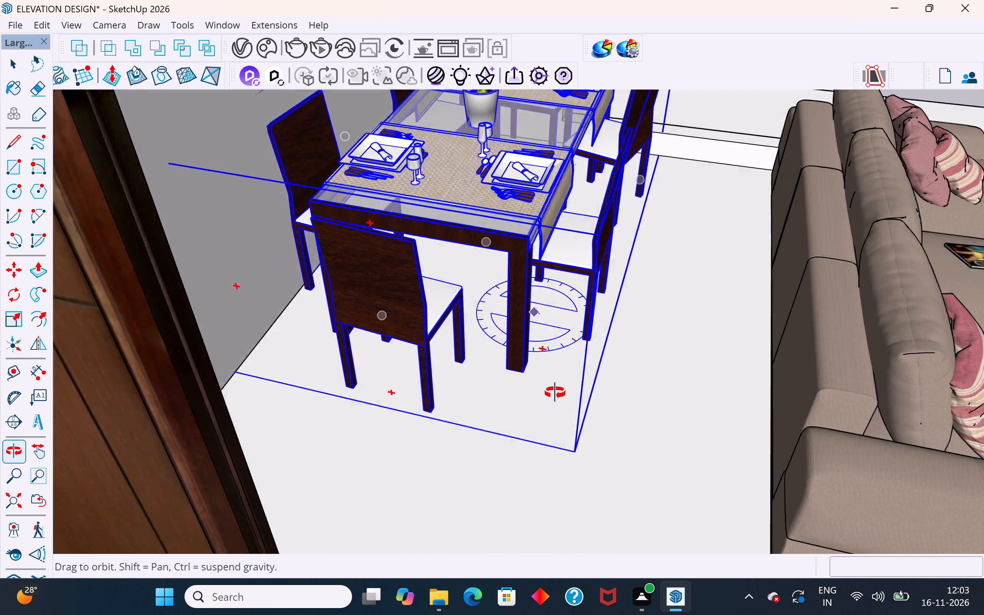
middle_click_drag(555, 393, 567, 452)
scroll(464, 219, "down", 8)
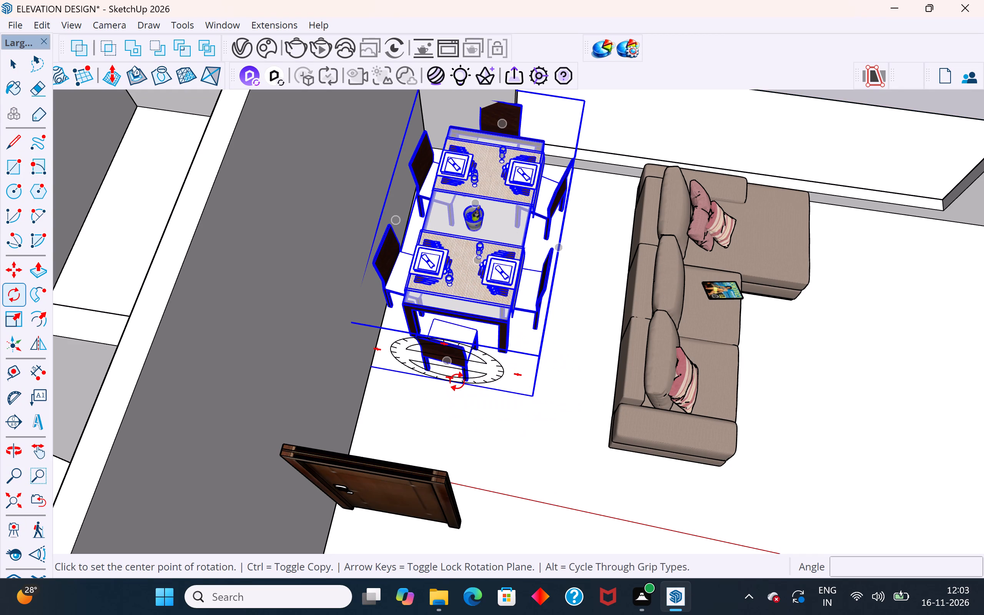
left_click(457, 381)
left_click(612, 414)
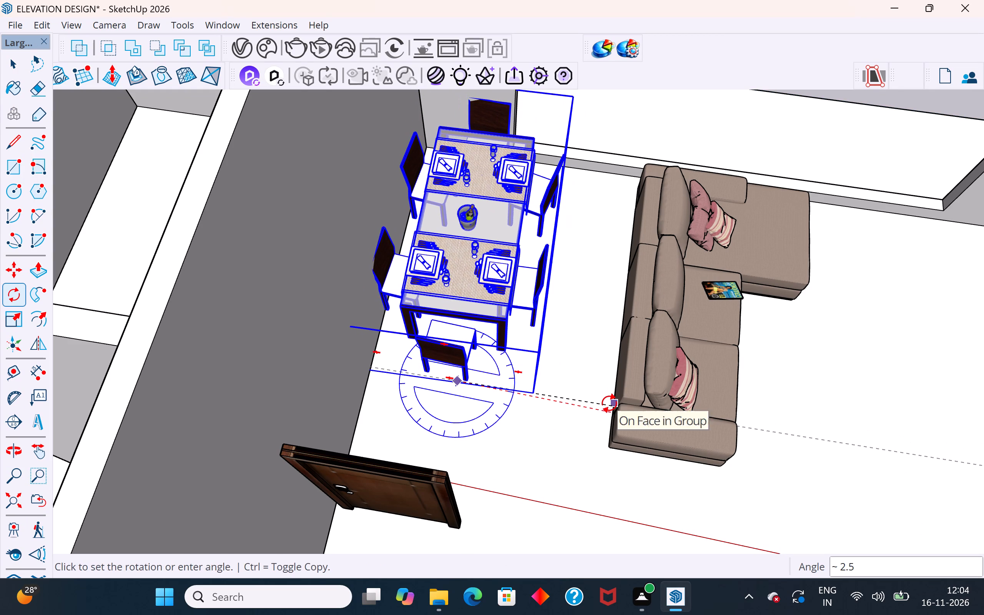
left_click(610, 403)
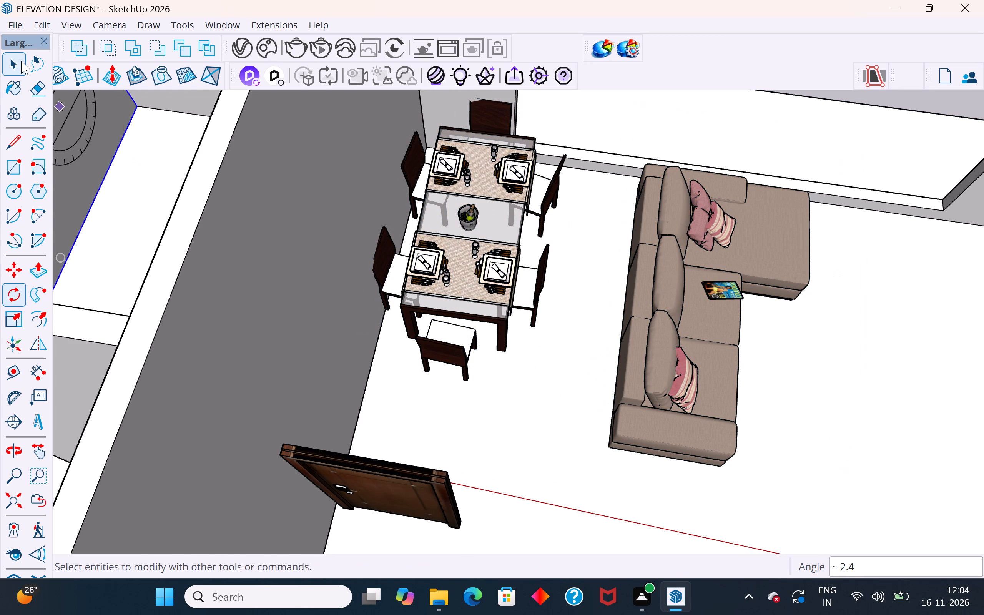
left_click(21, 61)
scroll(520, 346, "down", 3)
left_click(657, 119)
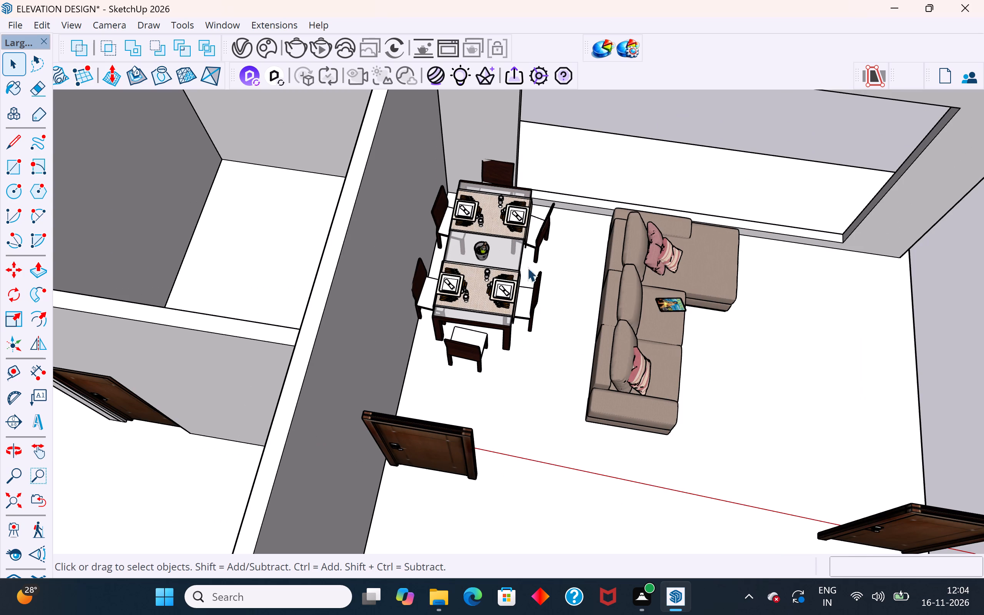
Move the dining set about 9 5/16" across the floor, away from the inner wall and the window wall.
left_click(472, 306)
key("m")
left_click(532, 386)
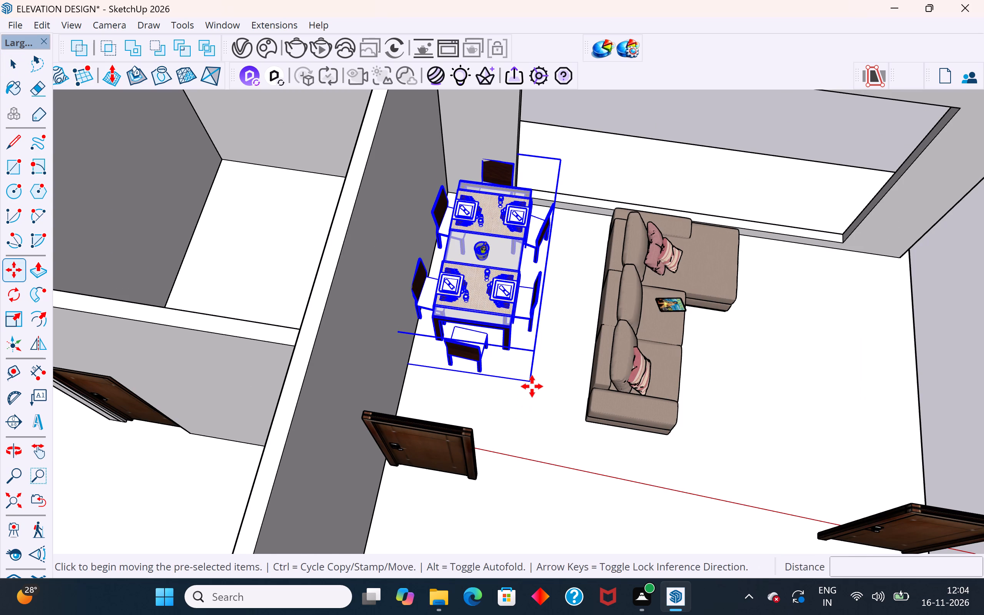
left_click(542, 397)
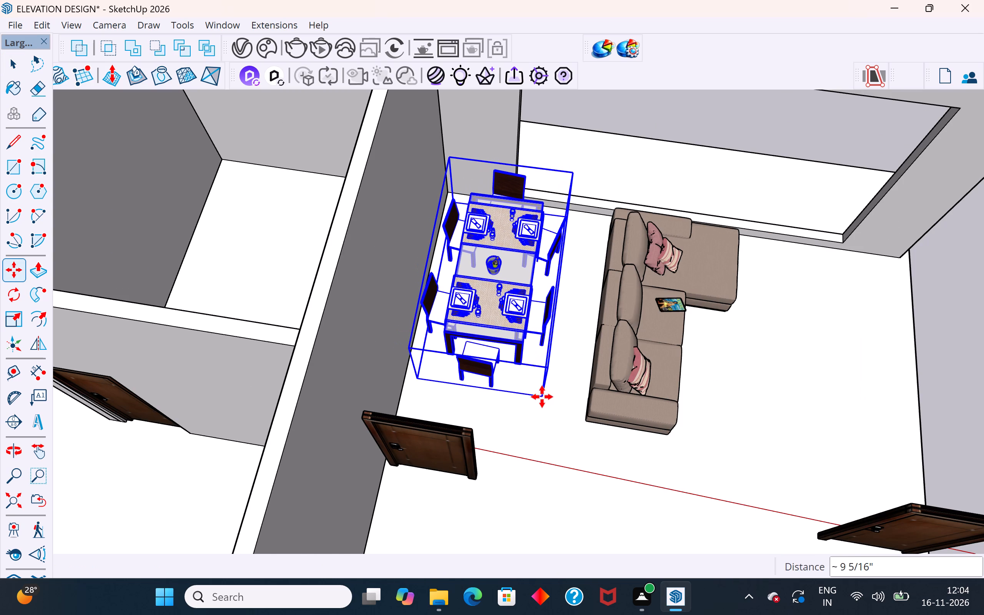
left_click(19, 62)
left_click(657, 125)
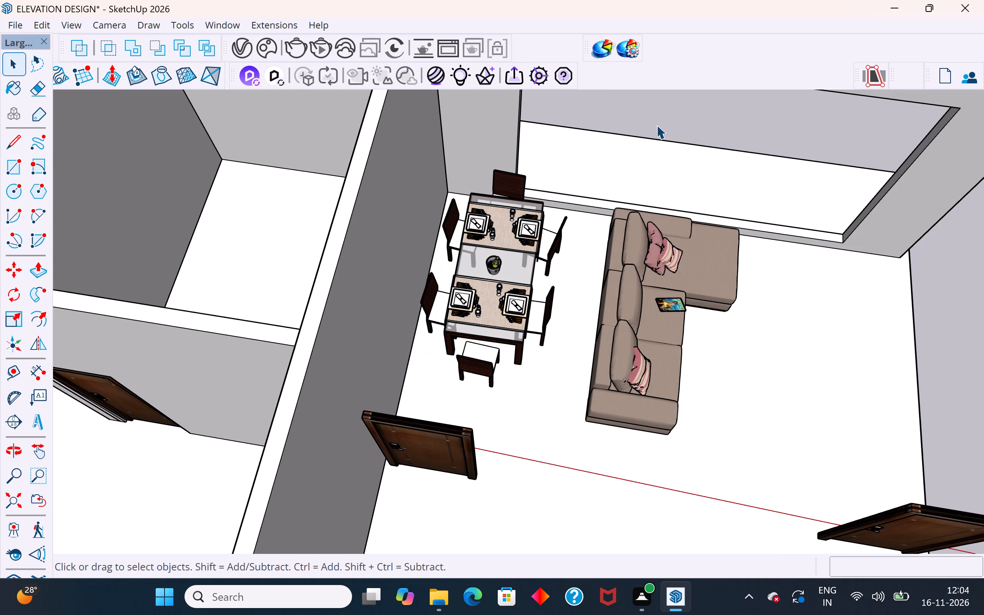
Examine the dining set's position relative to the inner wall, the door, the sofa and the large window opening from several sides.
middle_click_drag(524, 342, 532, 145)
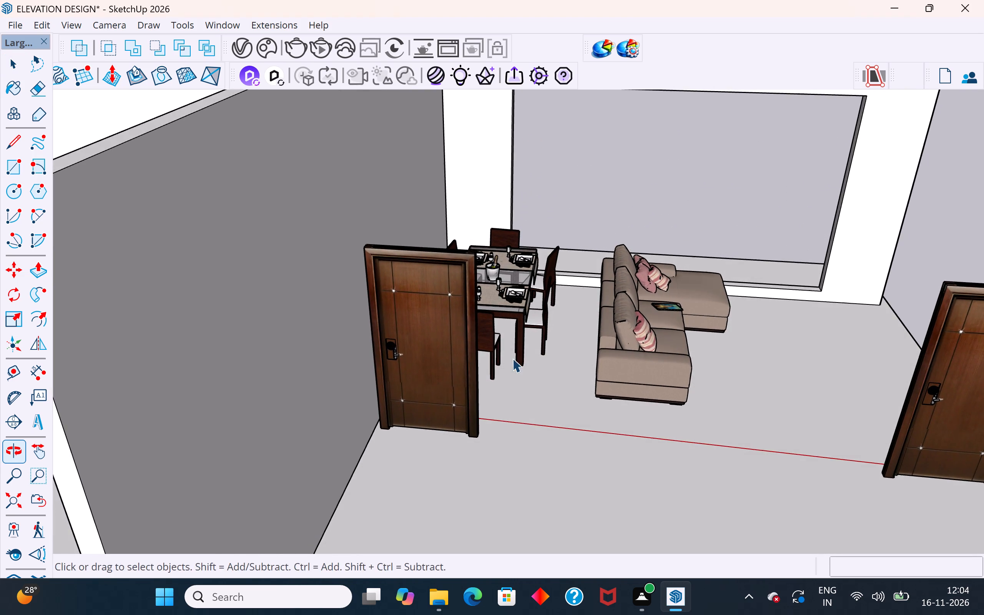
middle_click_drag(512, 358, 182, 396)
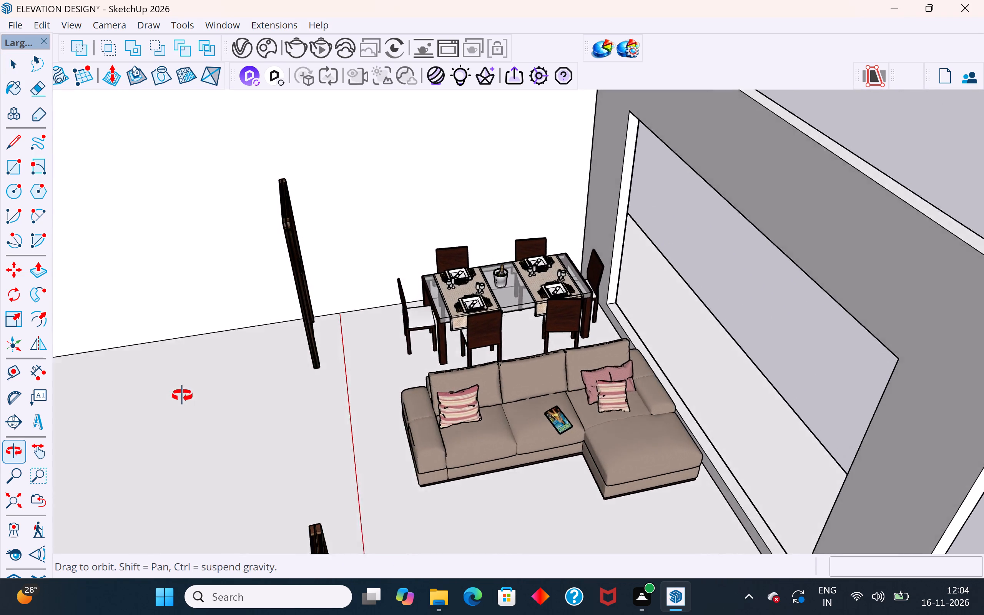
middle_click_drag(182, 396, 120, 348)
middle_click_drag(480, 259, 523, 462)
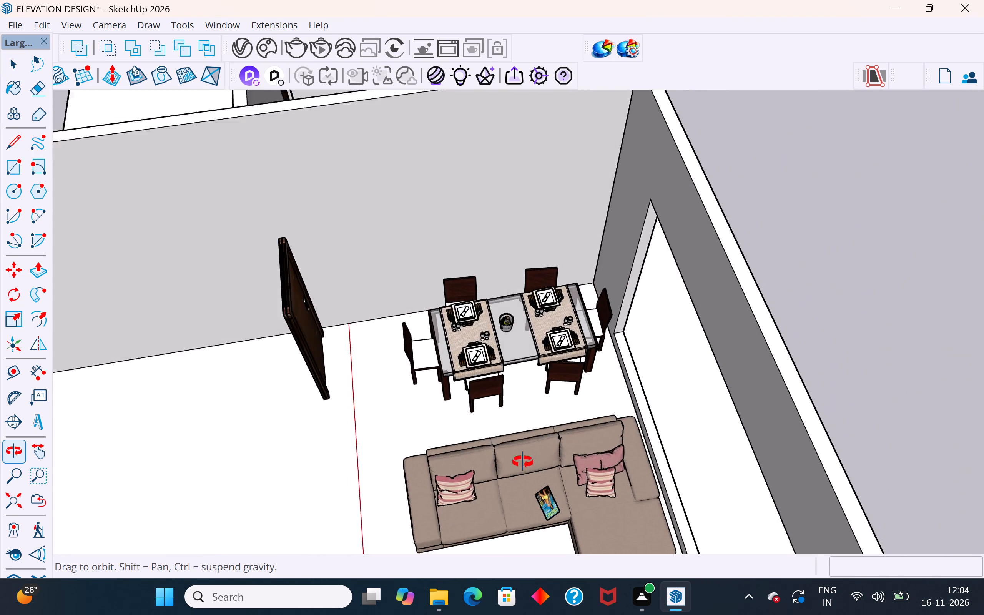
middle_click_drag(523, 462, 903, 348)
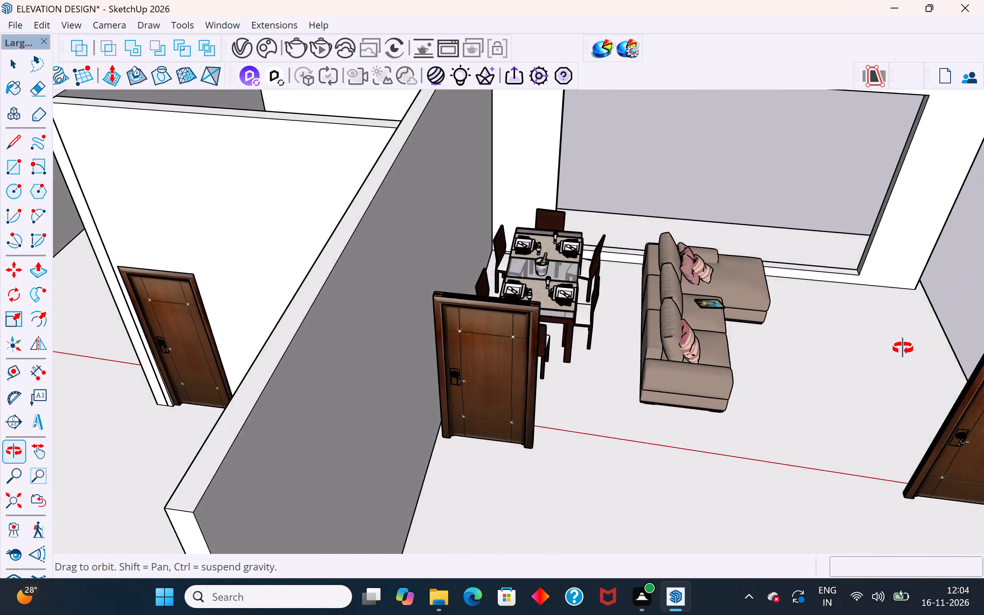
middle_click_drag(903, 348, 570, 395)
scroll(555, 285, "down", 9)
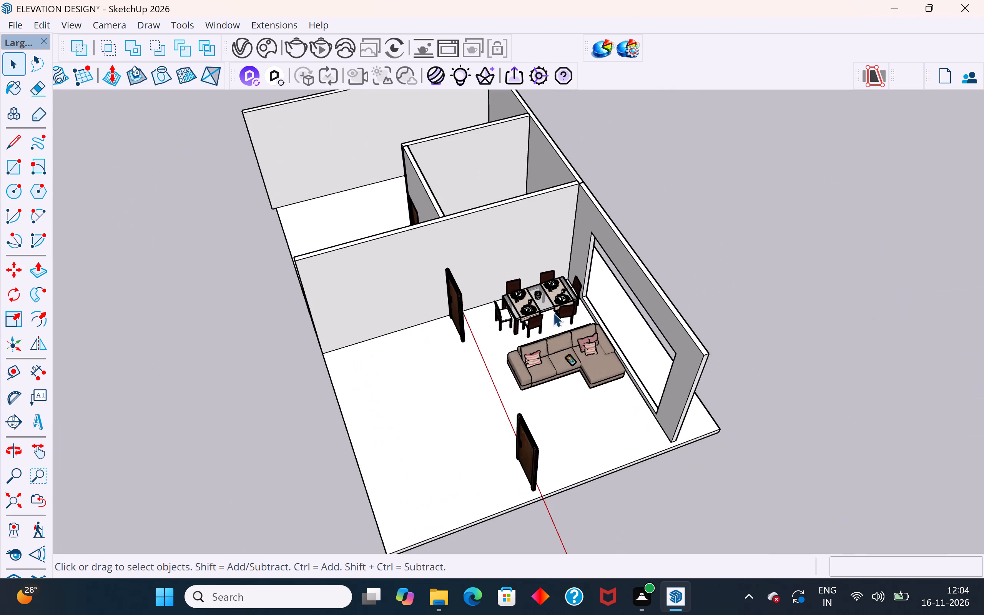
middle_click_drag(574, 359, 492, 283)
scroll(460, 304, "up", 4)
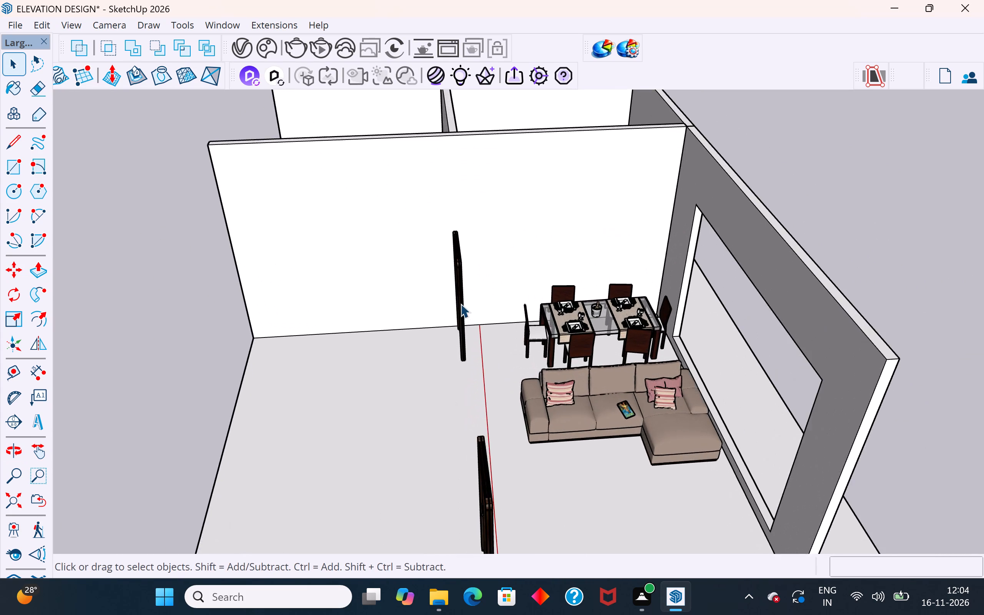
scroll(460, 304, "up", 3)
middle_click_drag(573, 371, 215, 376)
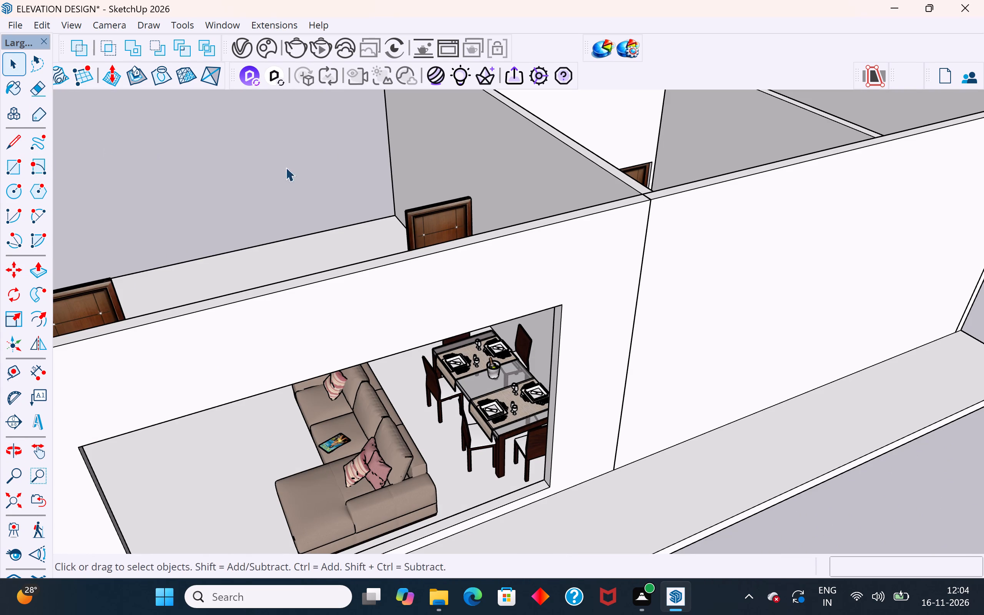
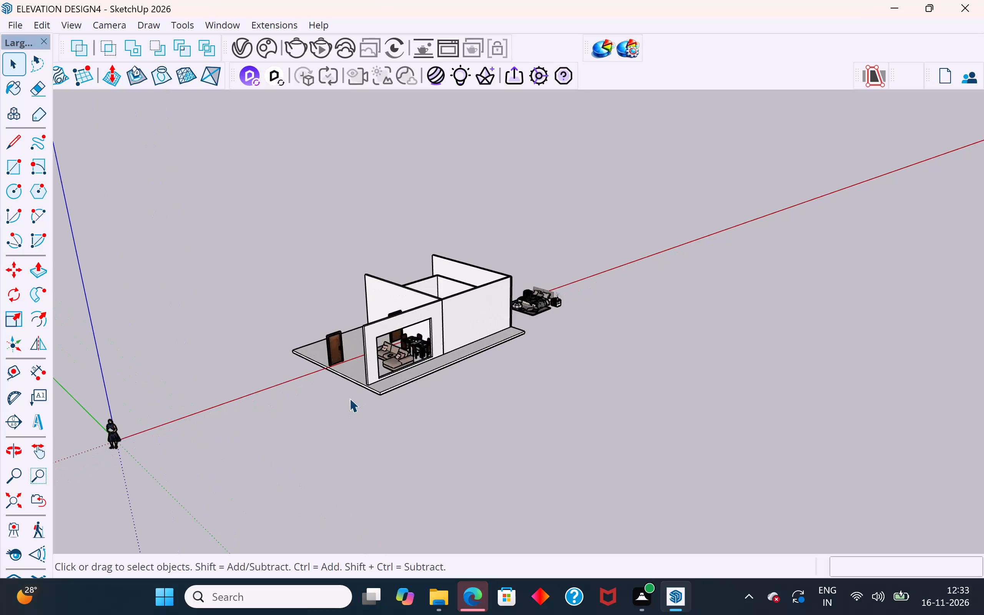
Examine the house layout from several sides, including the rooms, the furniture, the outer floor strip and the bedroom set outside.
middle_click_drag(339, 394, 766, 384)
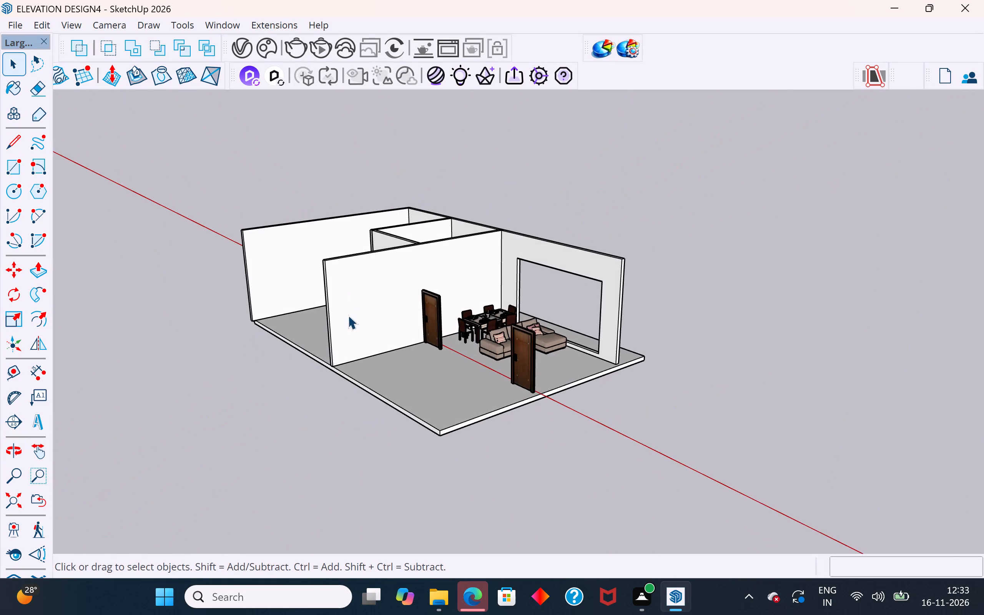
scroll(359, 271, "up", 4)
middle_click_drag(370, 272, 415, 445)
scroll(537, 286, "down", 5)
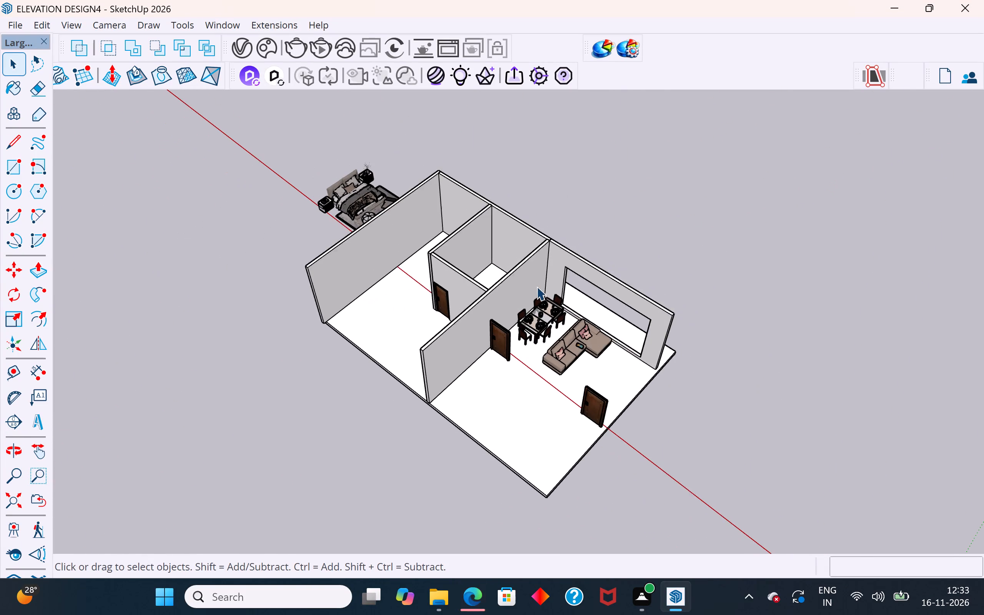
middle_click_drag(489, 387, 744, 402)
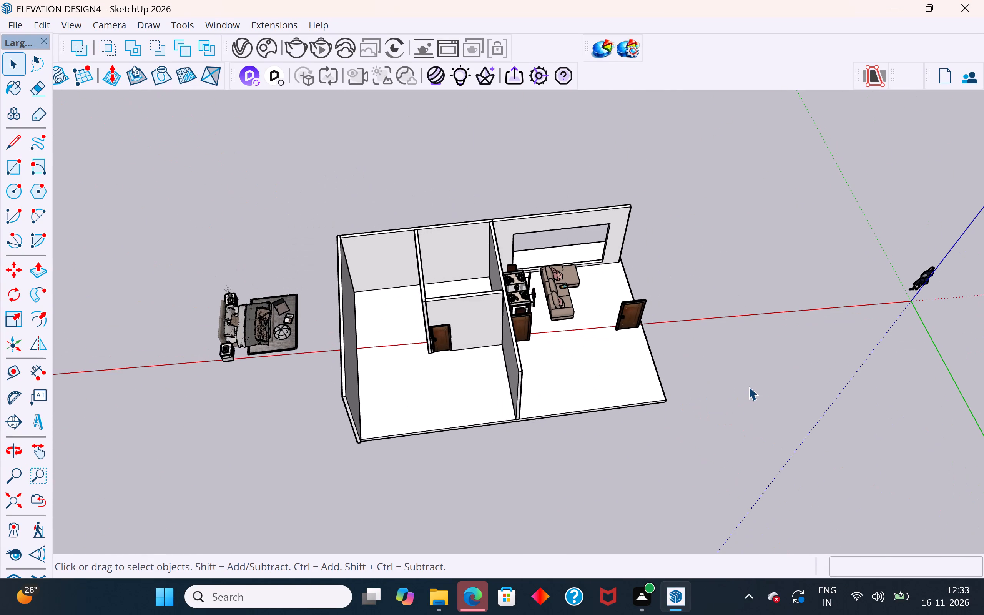
scroll(748, 386, "up", 4)
middle_click_drag(631, 428, 305, 334)
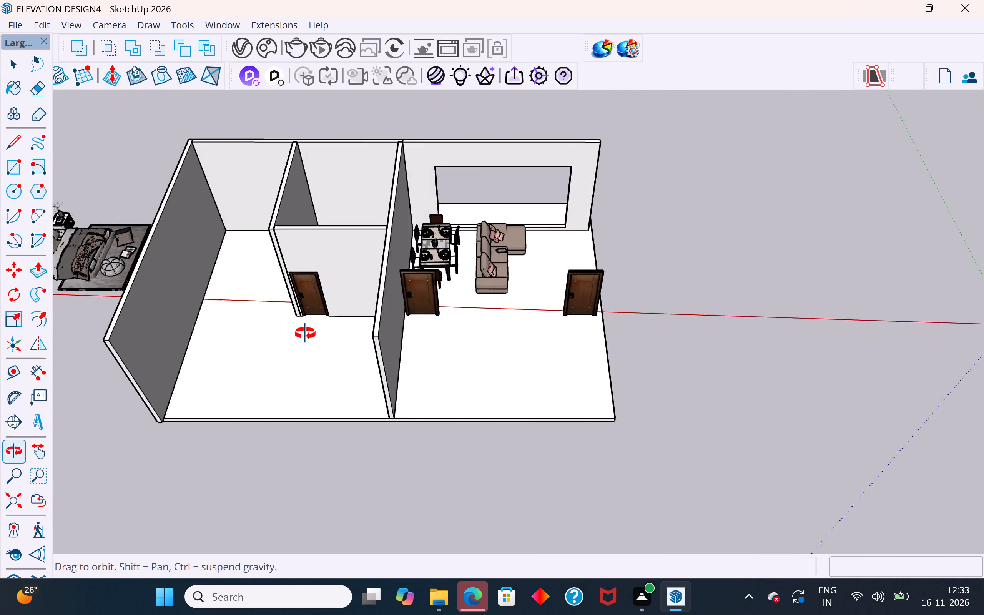
middle_click_drag(305, 334, 216, 317)
middle_click_drag(890, 338, 395, 425)
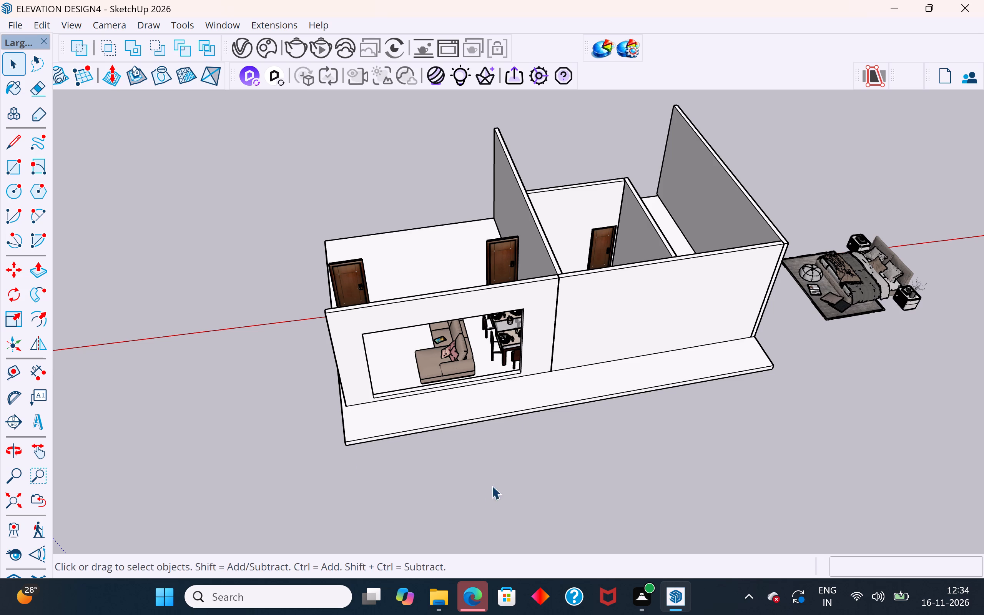
scroll(866, 319, "up", 1)
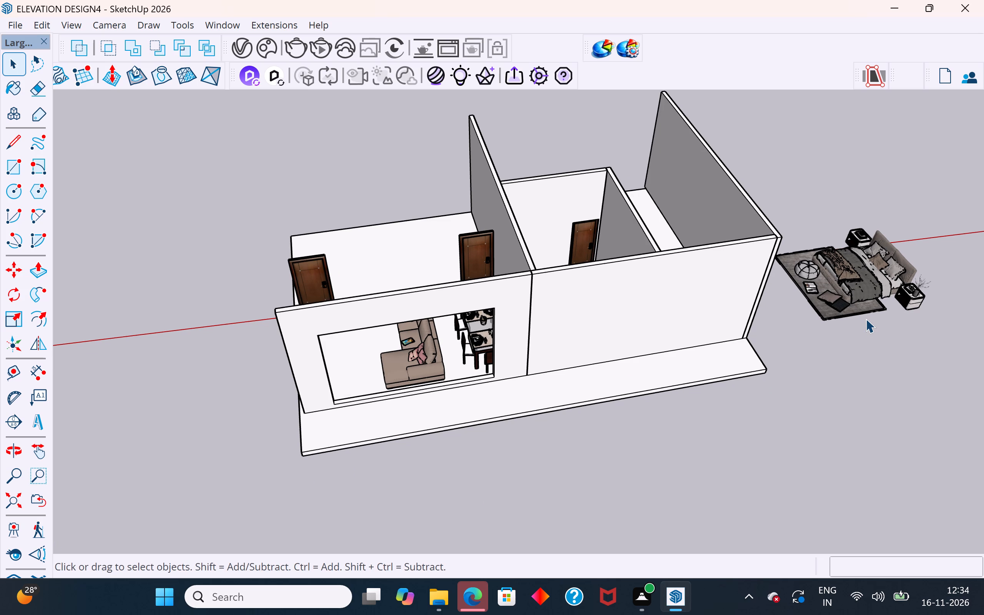
scroll(565, 453, "up", 2)
middle_click_drag(569, 452, 695, 481)
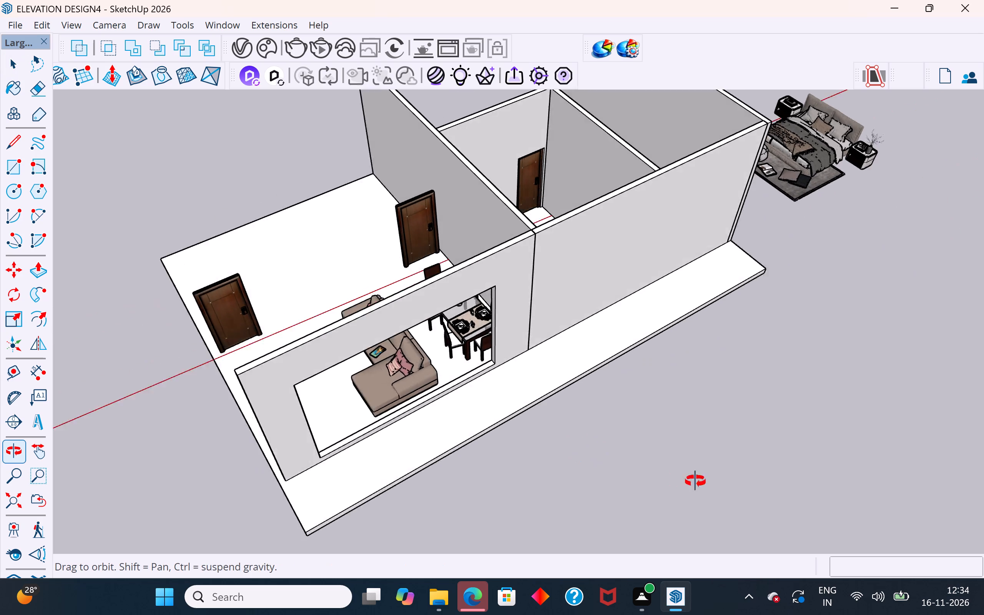
middle_click_drag(695, 481, 364, 510)
scroll(493, 287, "down", 4)
scroll(525, 335, "up", 1)
middle_click_drag(576, 375, 667, 394)
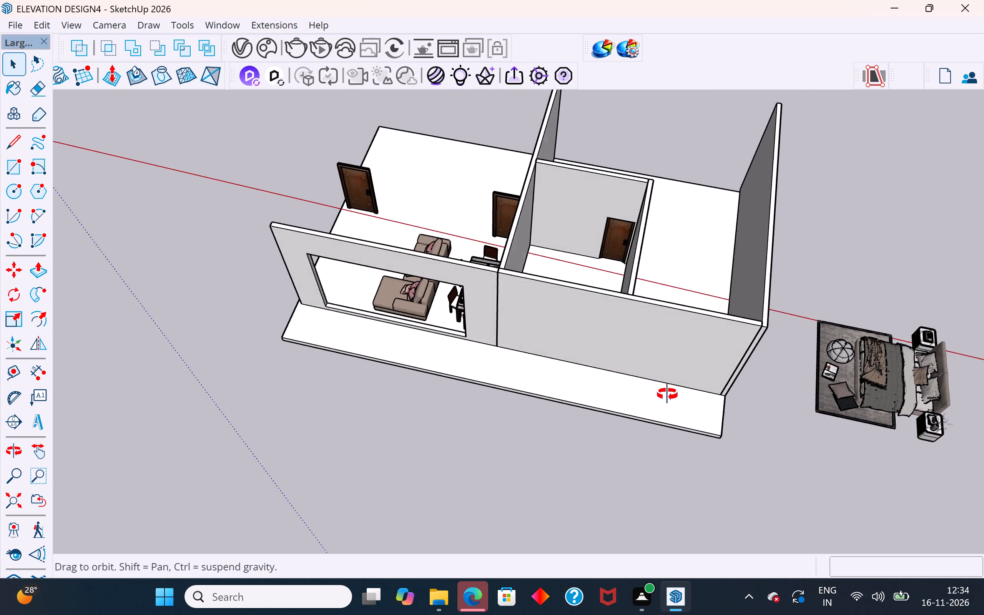
middle_click_drag(667, 394, 691, 351)
Inside the floor group, draw an edge along the outer wall's base from its end corner, and a 4' edge across the floor strip.
scroll(645, 368, "up", 4)
scroll(696, 359, "up", 2)
left_click(699, 372)
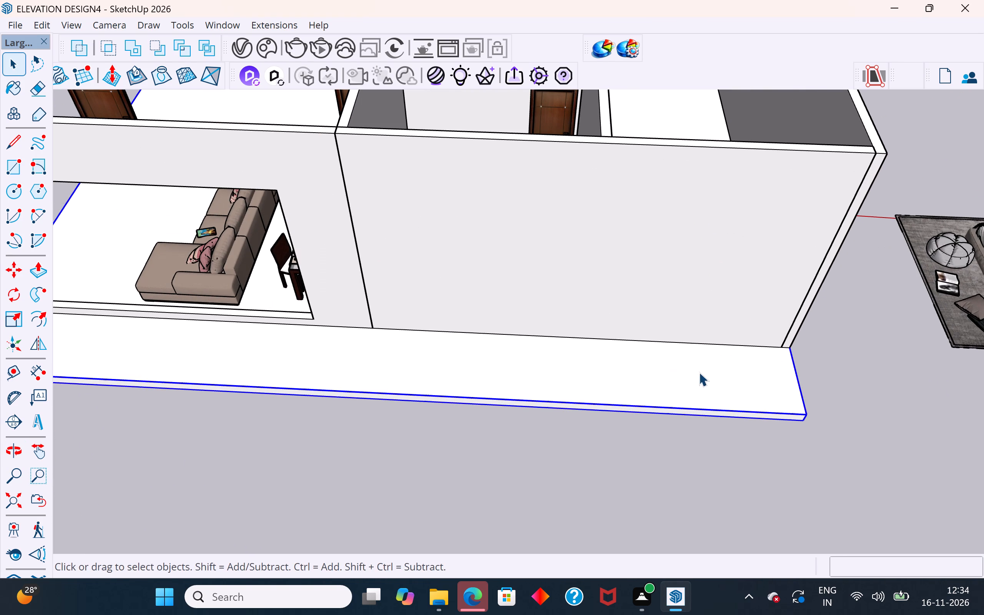
scroll(539, 387, "down", 5)
middle_click_drag(679, 392, 598, 435)
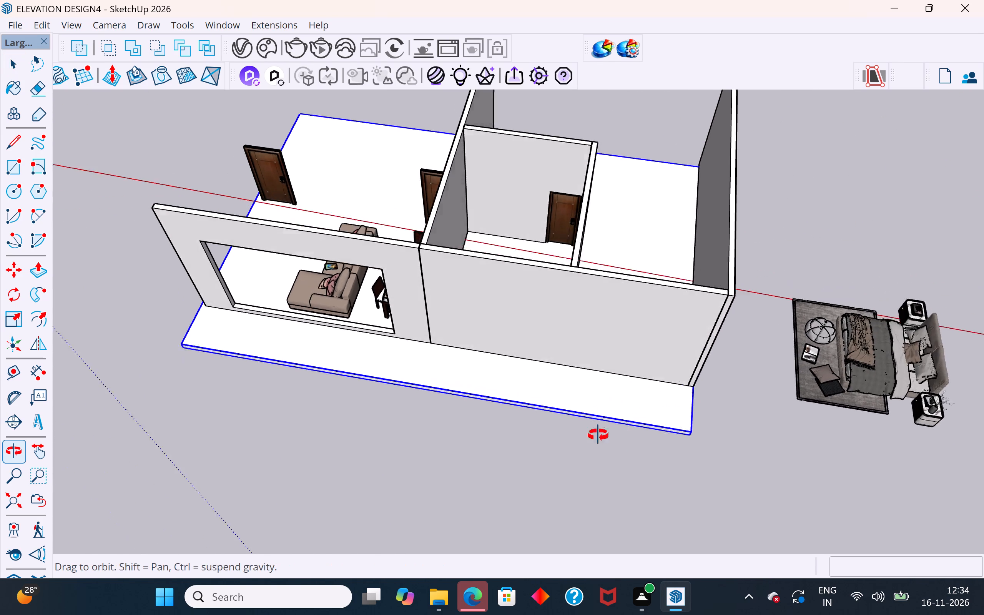
middle_click_drag(598, 435, 492, 280)
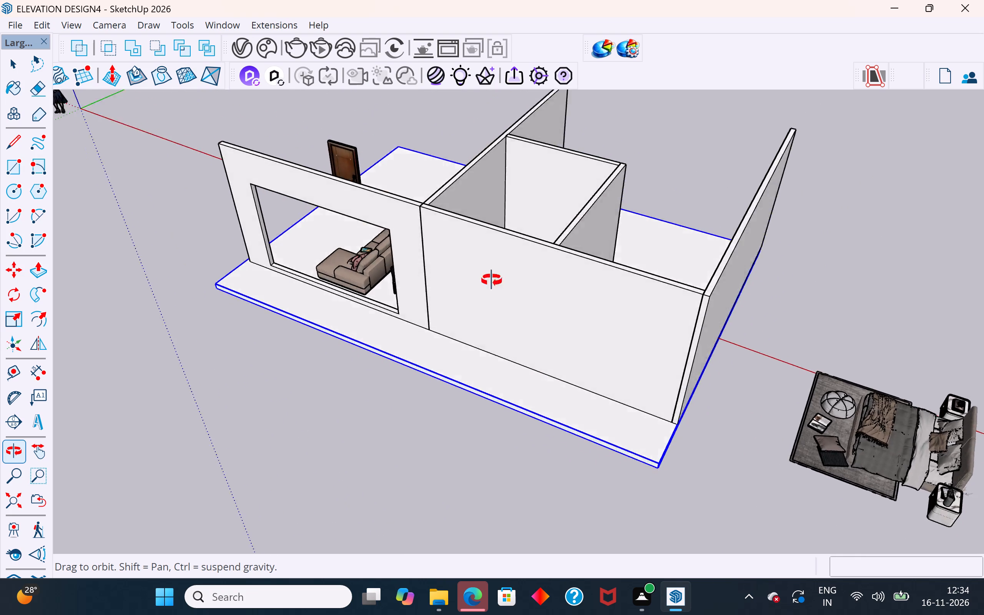
middle_click_drag(492, 280, 650, 393)
scroll(672, 375, "up", 3)
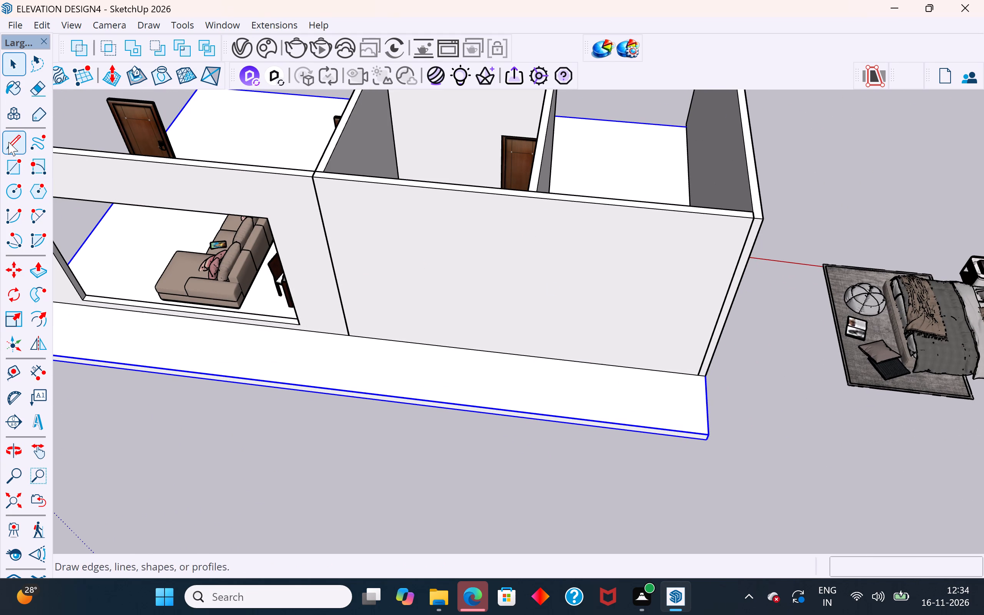
triple_click(456, 371)
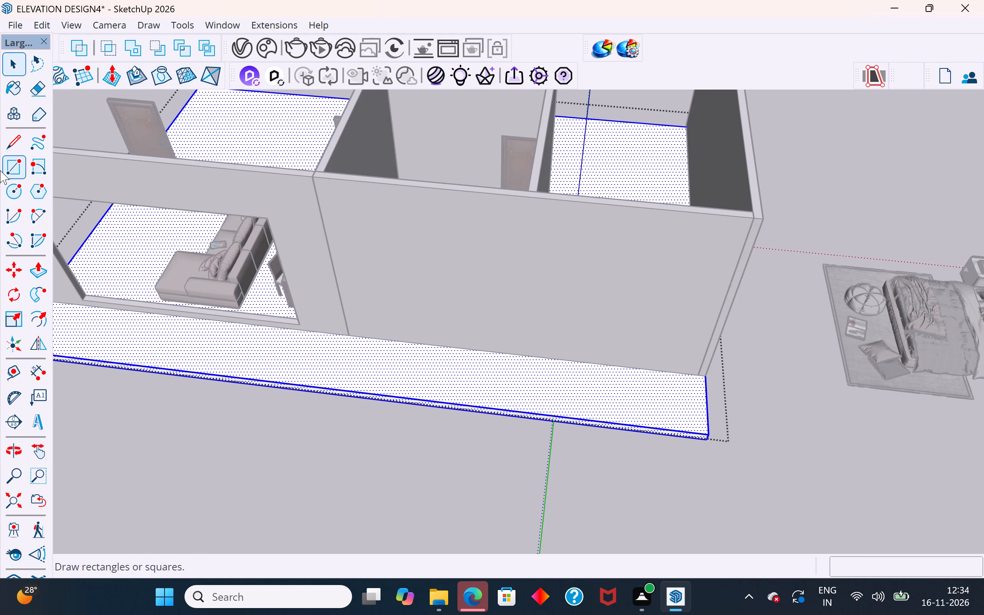
left_click(15, 142)
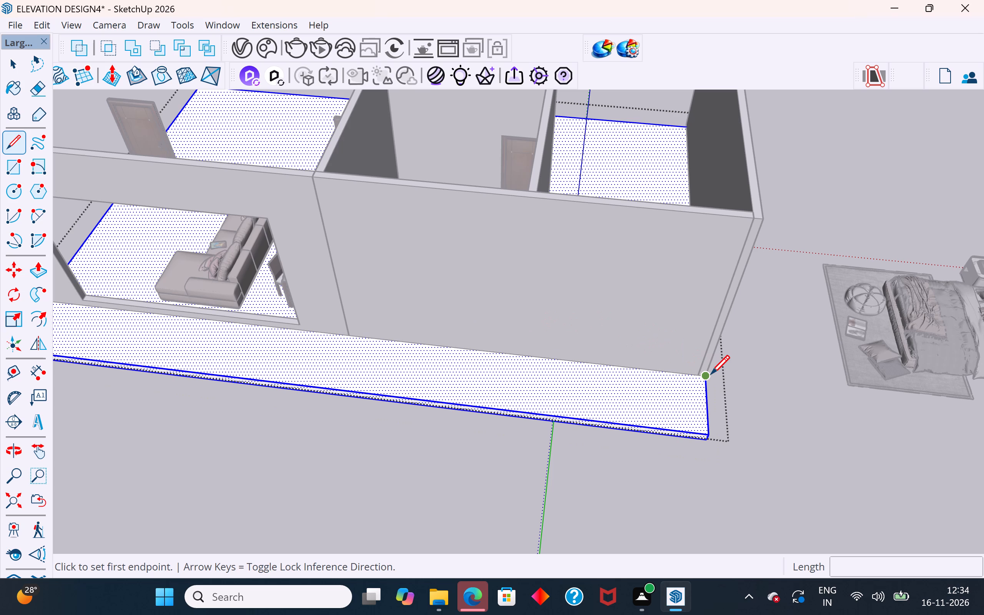
left_click(710, 376)
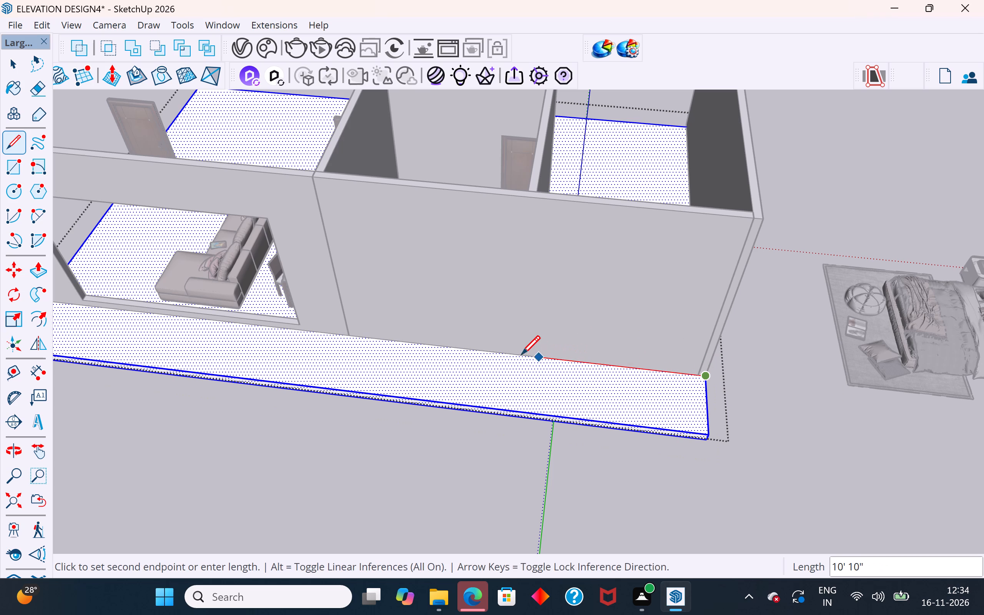
left_click(521, 356)
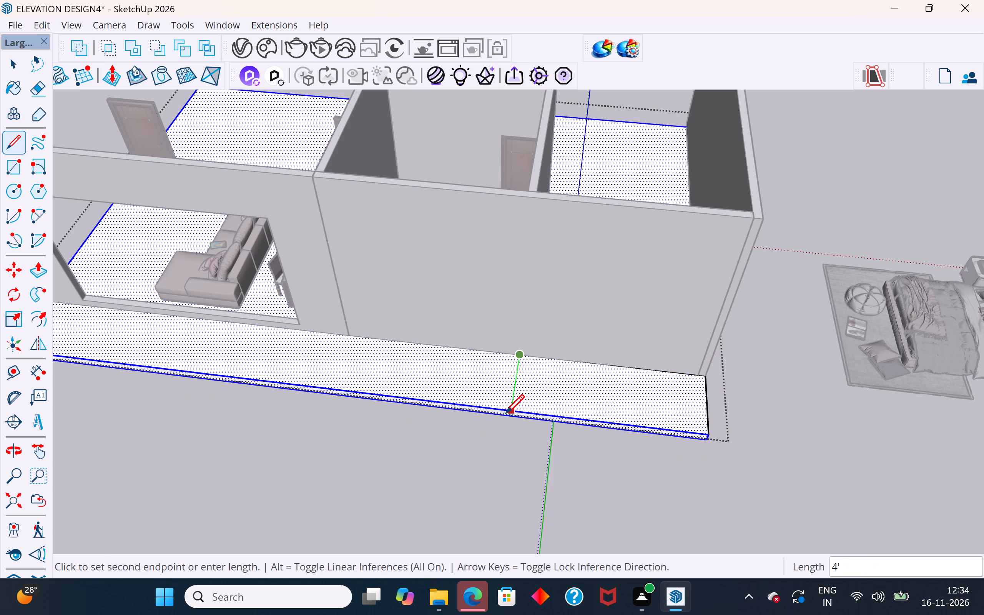
left_click(511, 415)
left_click(7, 68)
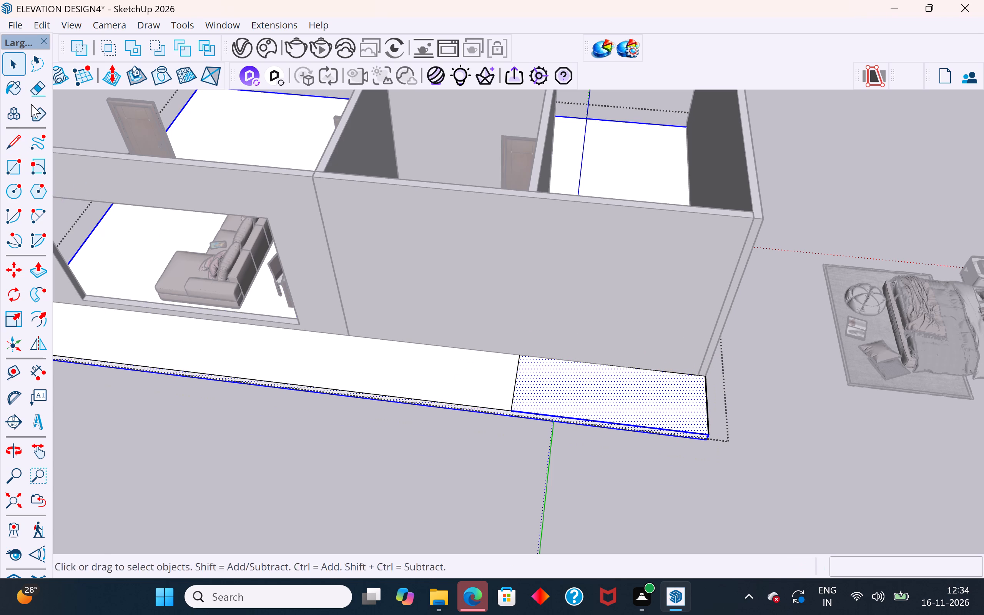
left_click(341, 476)
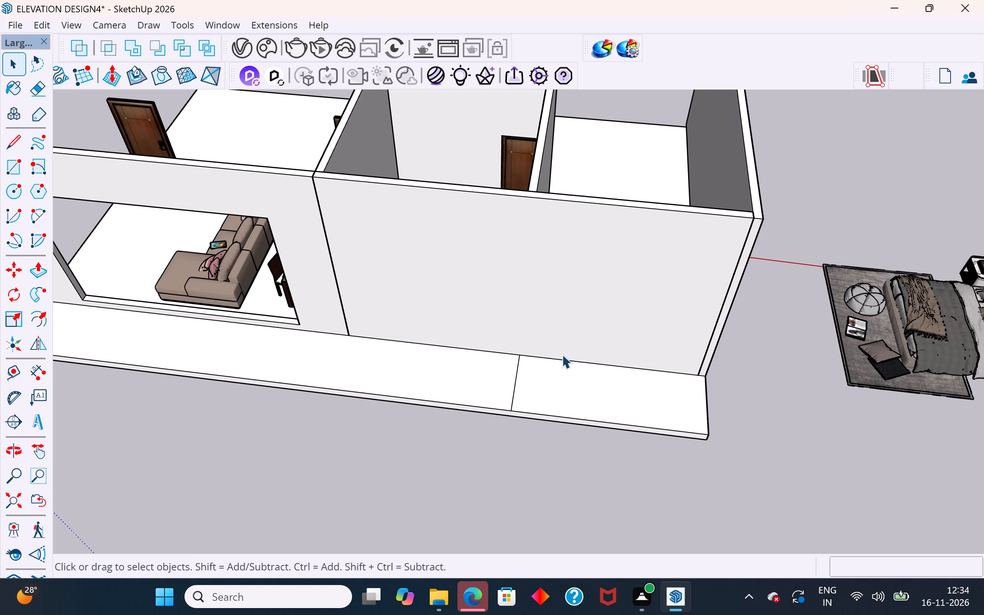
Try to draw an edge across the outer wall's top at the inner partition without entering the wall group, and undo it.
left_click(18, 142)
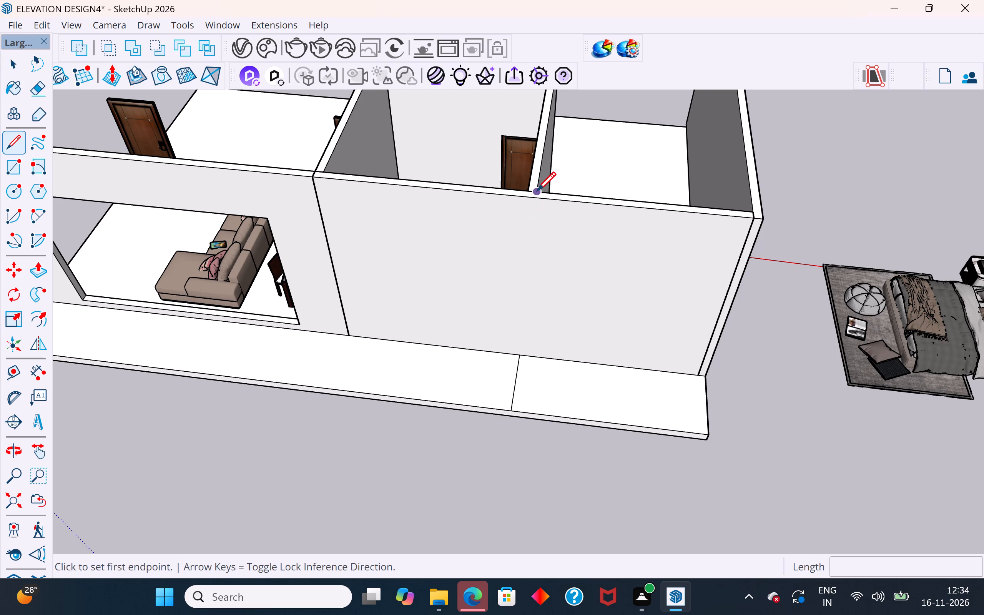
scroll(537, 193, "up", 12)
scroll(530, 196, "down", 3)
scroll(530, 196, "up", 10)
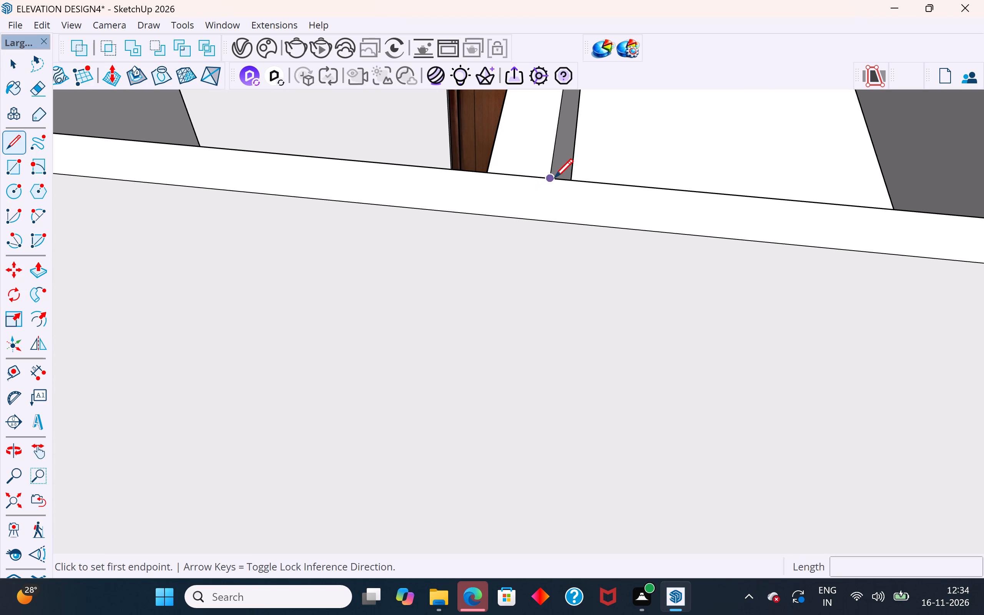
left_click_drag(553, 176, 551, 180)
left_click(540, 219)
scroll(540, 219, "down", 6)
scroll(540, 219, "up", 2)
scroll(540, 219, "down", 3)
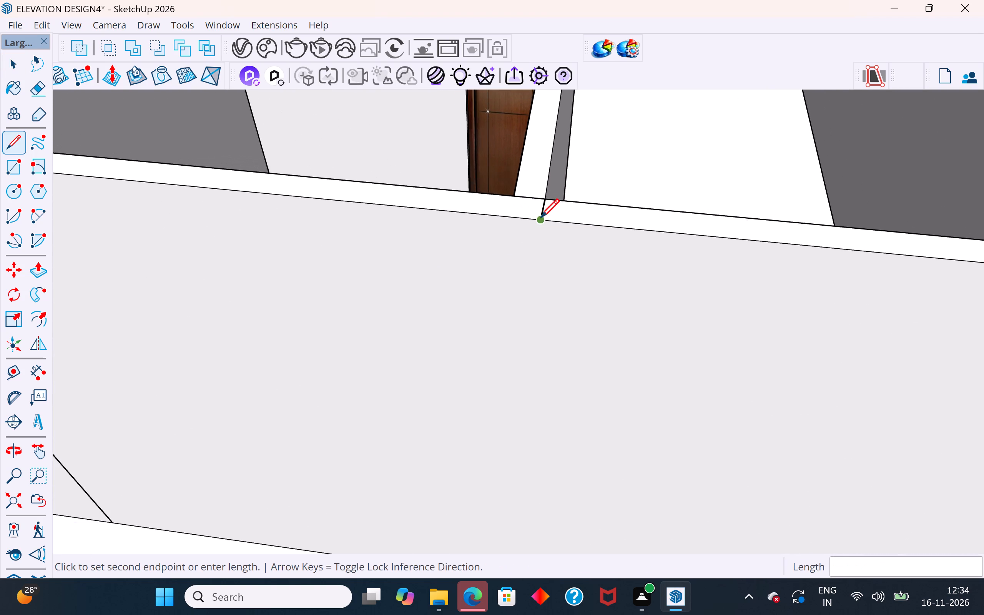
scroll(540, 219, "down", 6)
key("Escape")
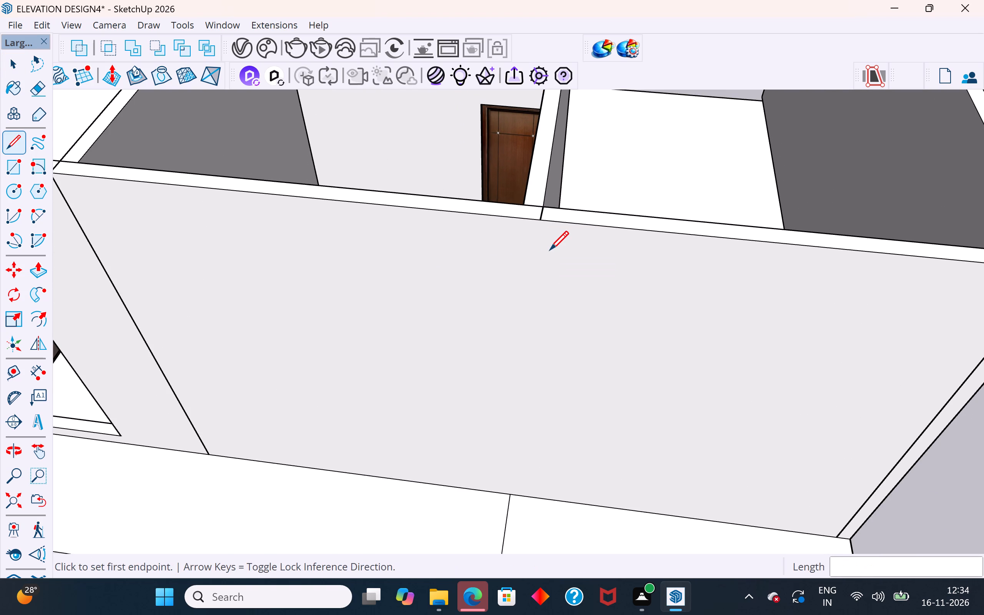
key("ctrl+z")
Inside the outer wall group, draw an edge across the wall's top thickness, starting at the corner of the inner partition.
left_click(17, 63)
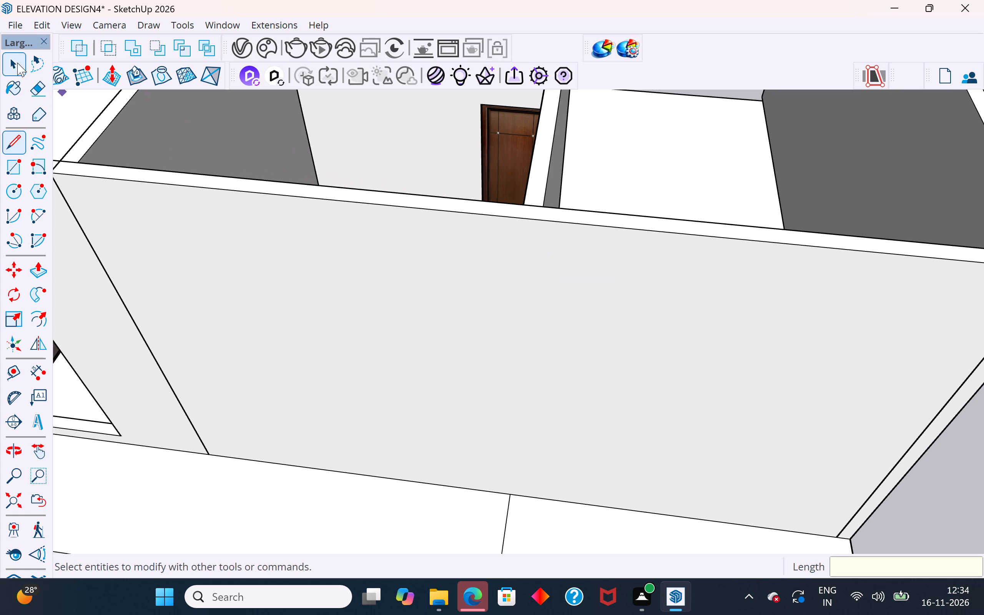
double_click(636, 360)
scroll(577, 260, "up", 1)
triple_click(573, 256)
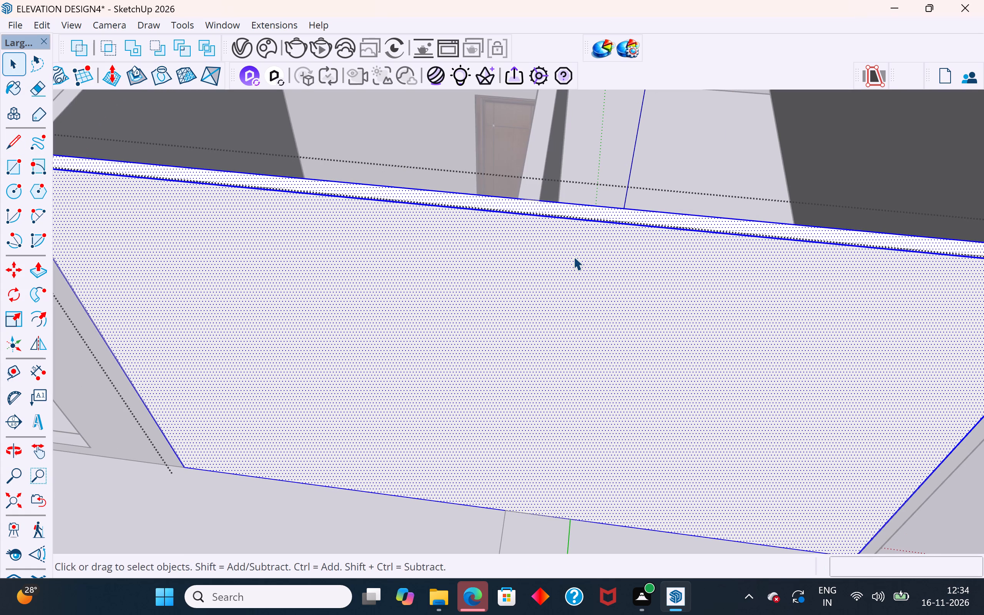
left_click(15, 140)
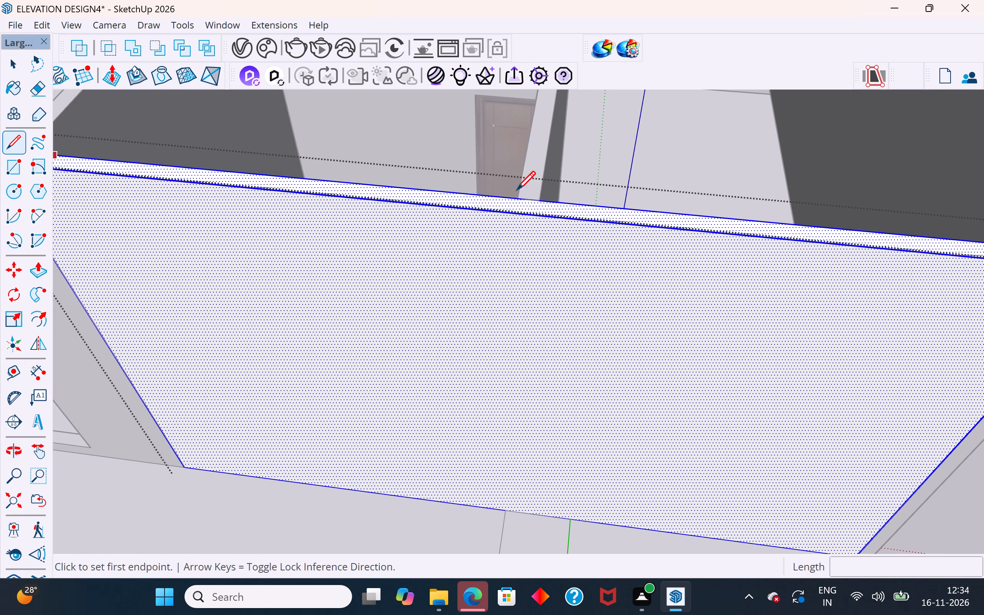
scroll(519, 208, "up", 9)
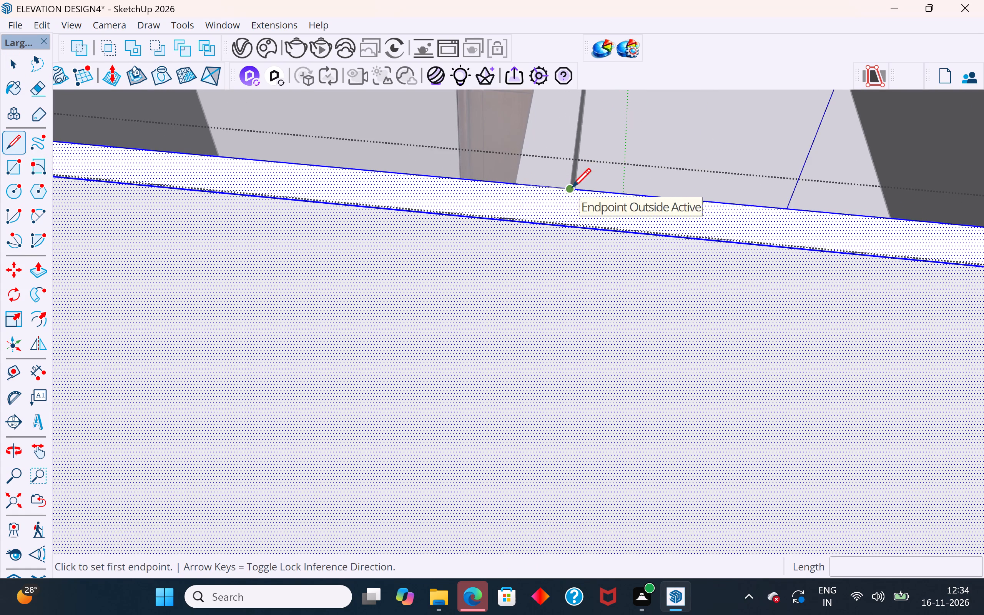
left_click(572, 189)
left_click(563, 230)
scroll(563, 230, "down", 16)
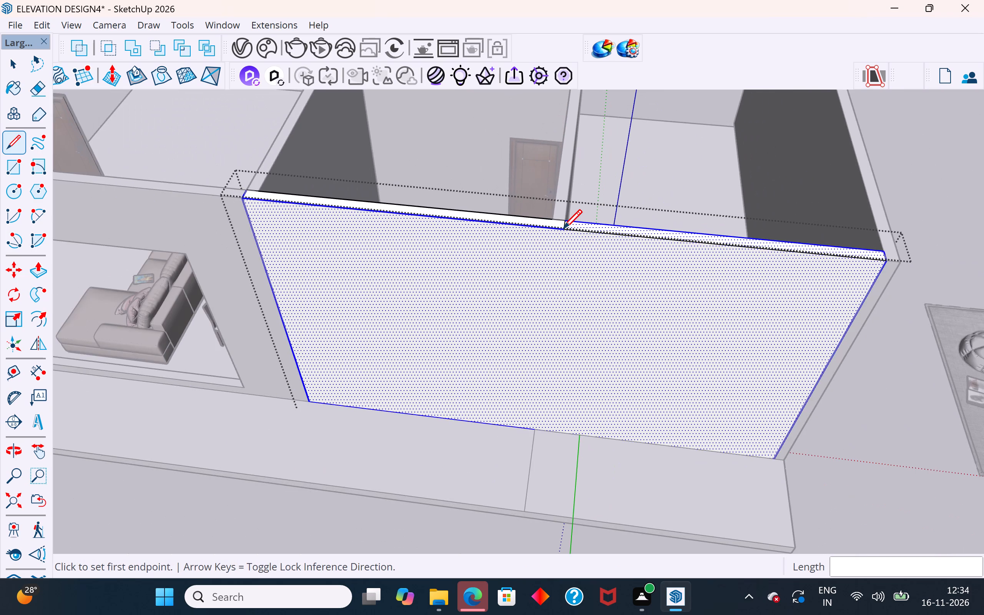
Divide the wall's outer face with a 12' vertical edge from its base to the line on top, and leave the group.
middle_click_drag(562, 278, 572, 131)
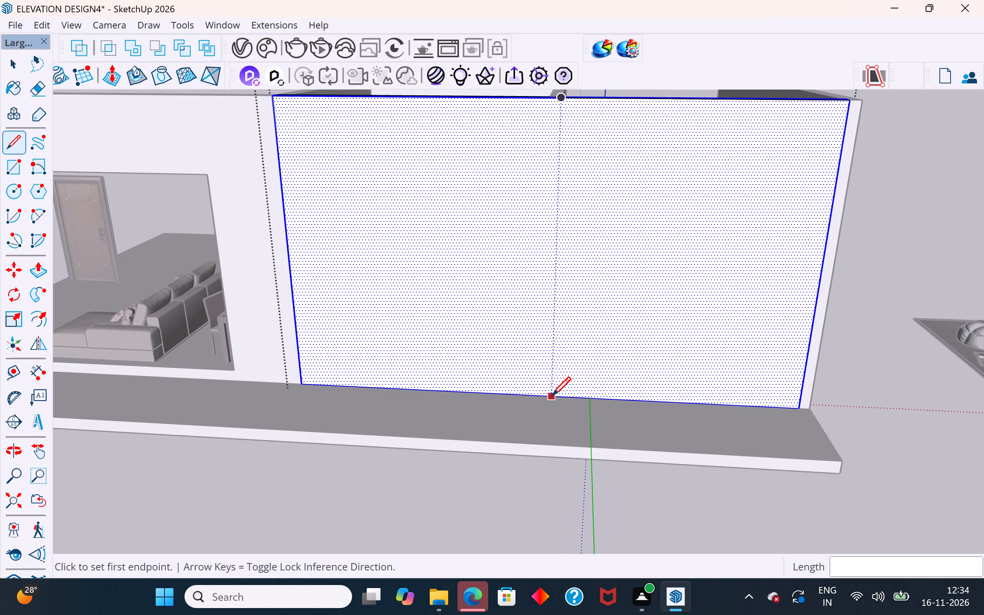
left_click(553, 399)
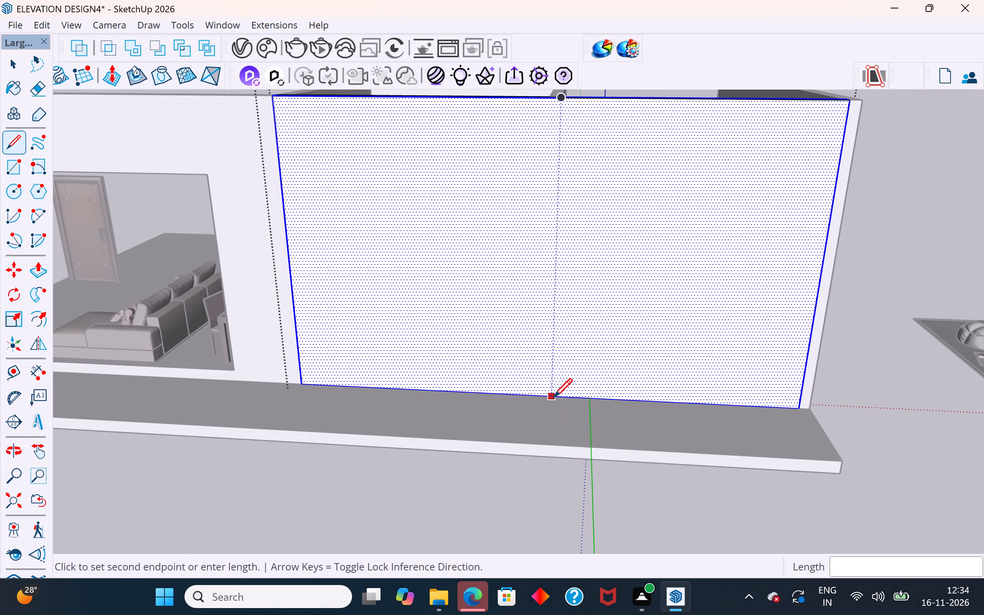
scroll(549, 381, "down", 5)
middle_click_drag(551, 379, 539, 444)
scroll(551, 393, "up", 2)
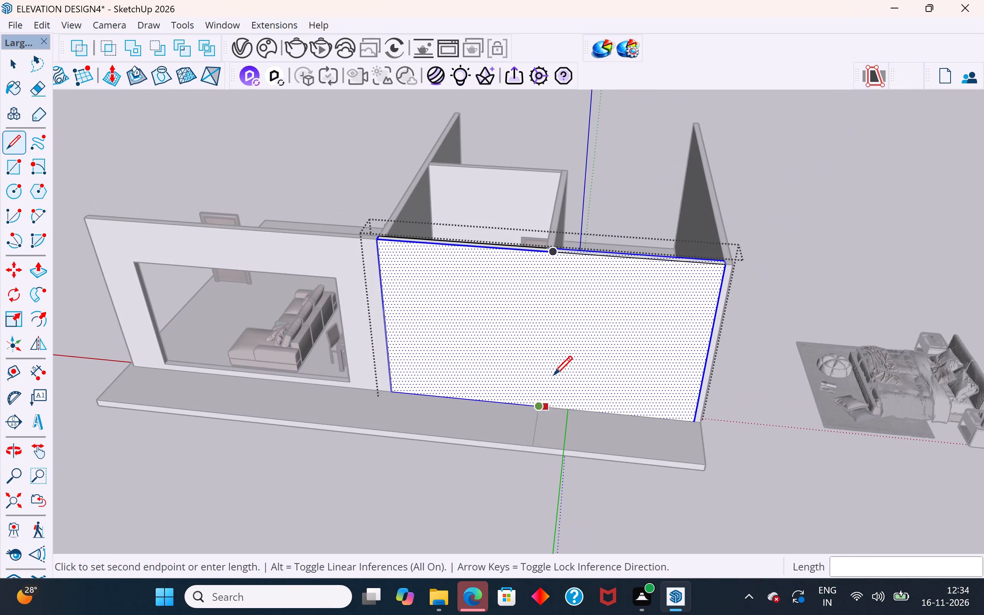
scroll(553, 377, "up", 2)
left_click(551, 176)
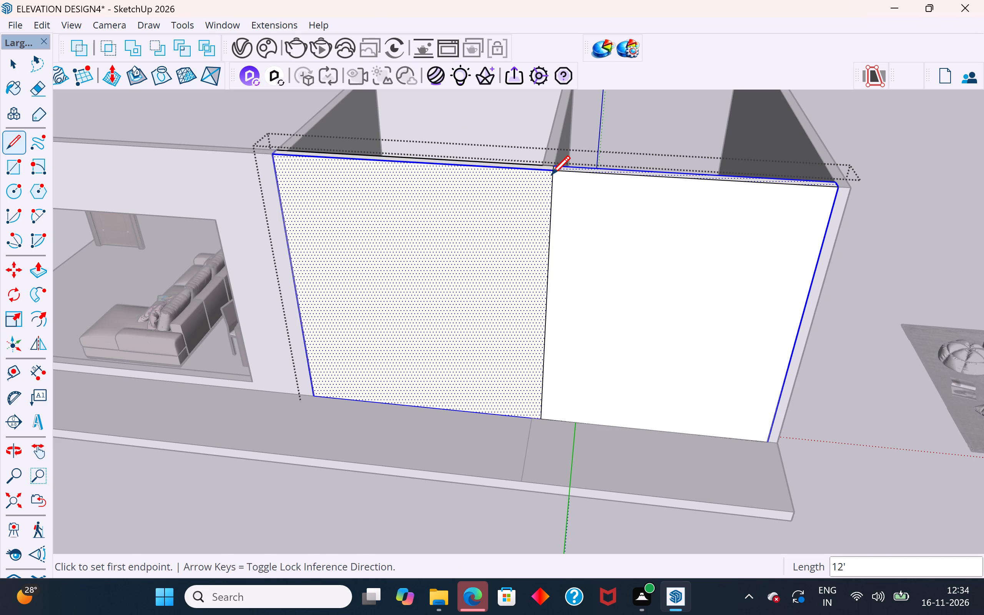
left_click(19, 58)
scroll(458, 379, "down", 4)
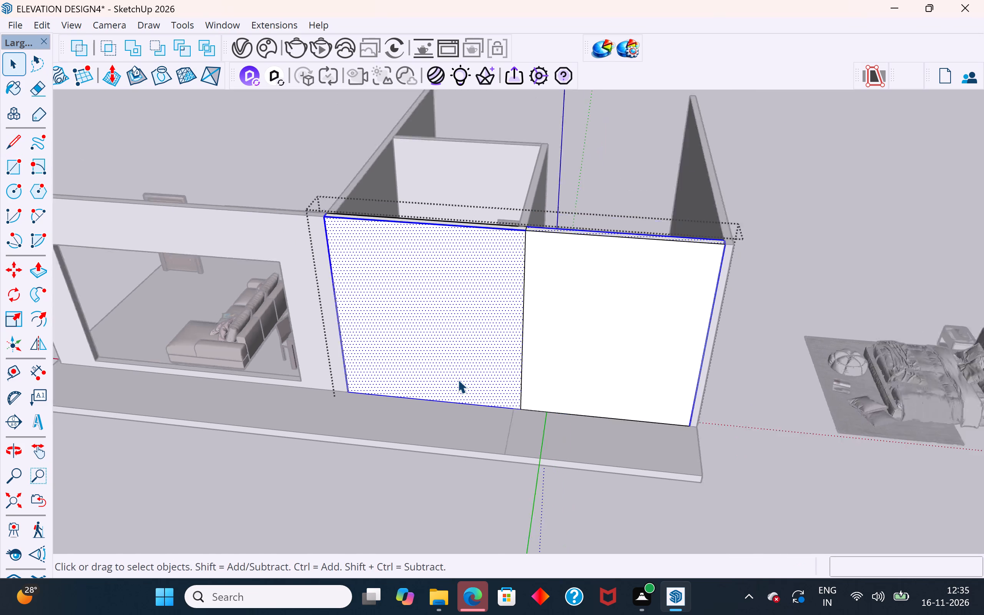
scroll(458, 379, "down", 3)
left_click(701, 271)
scroll(487, 331, "down", 5)
Select the divided outer wall and examine its dividing edge against the inner partition, the floor strip and the bedroom set.
left_click(524, 342)
middle_click_drag(542, 370, 540, 417)
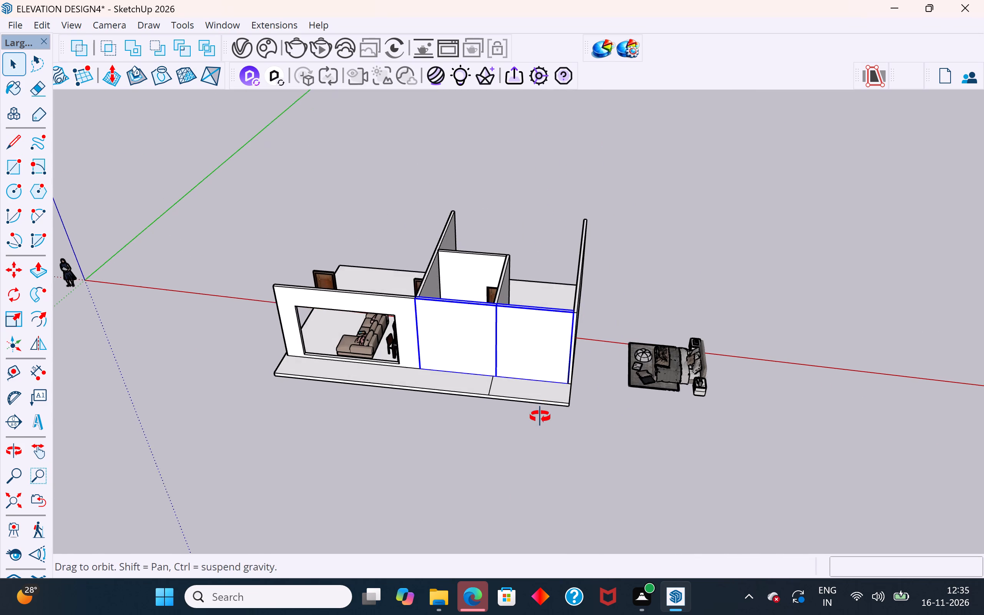
middle_click_drag(540, 417, 540, 419)
scroll(530, 372, "up", 3)
scroll(573, 384, "up", 1)
middle_click_drag(573, 384, 527, 456)
scroll(529, 389, "up", 5)
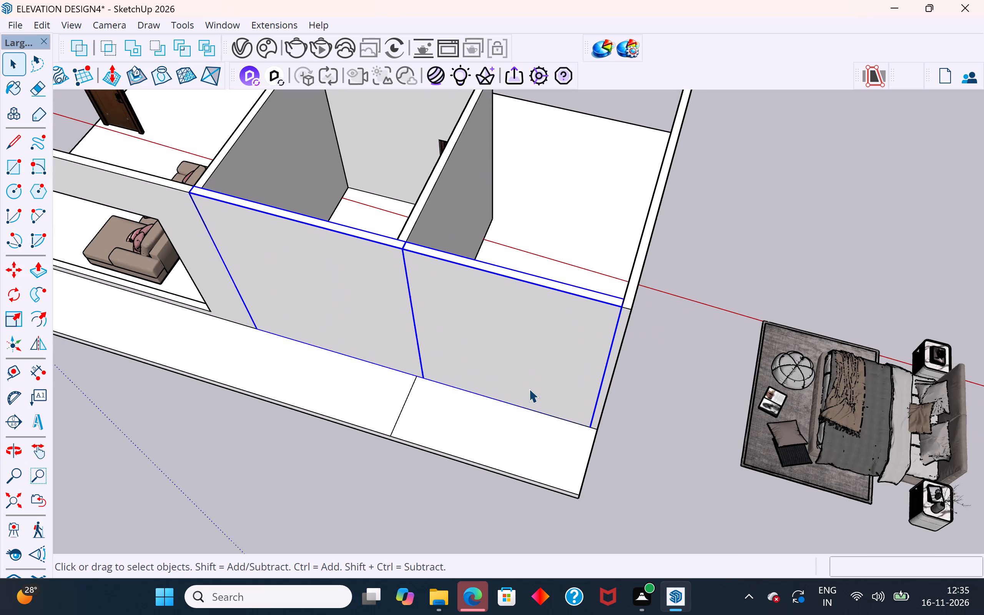
scroll(529, 389, "up", 2)
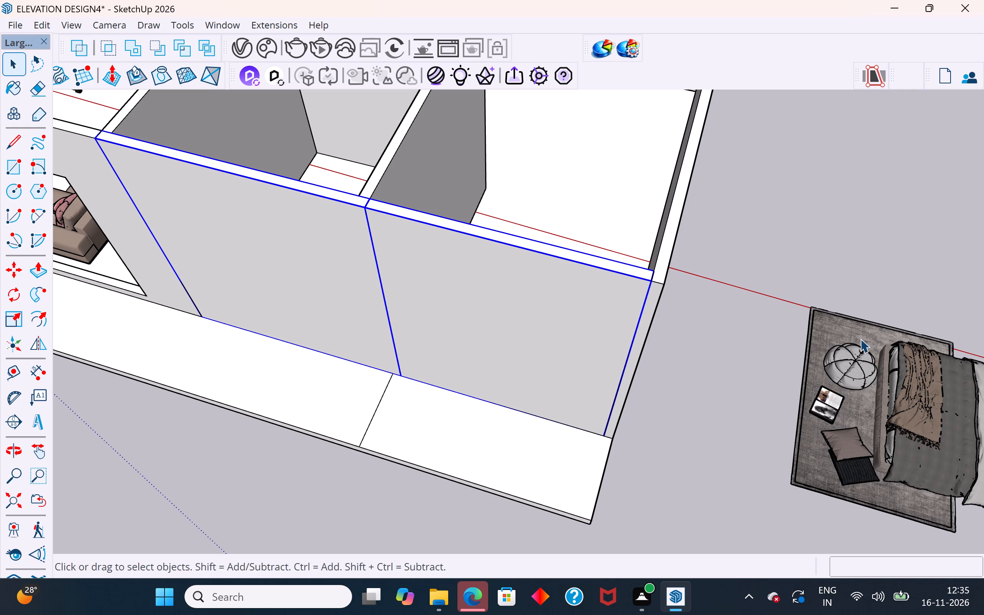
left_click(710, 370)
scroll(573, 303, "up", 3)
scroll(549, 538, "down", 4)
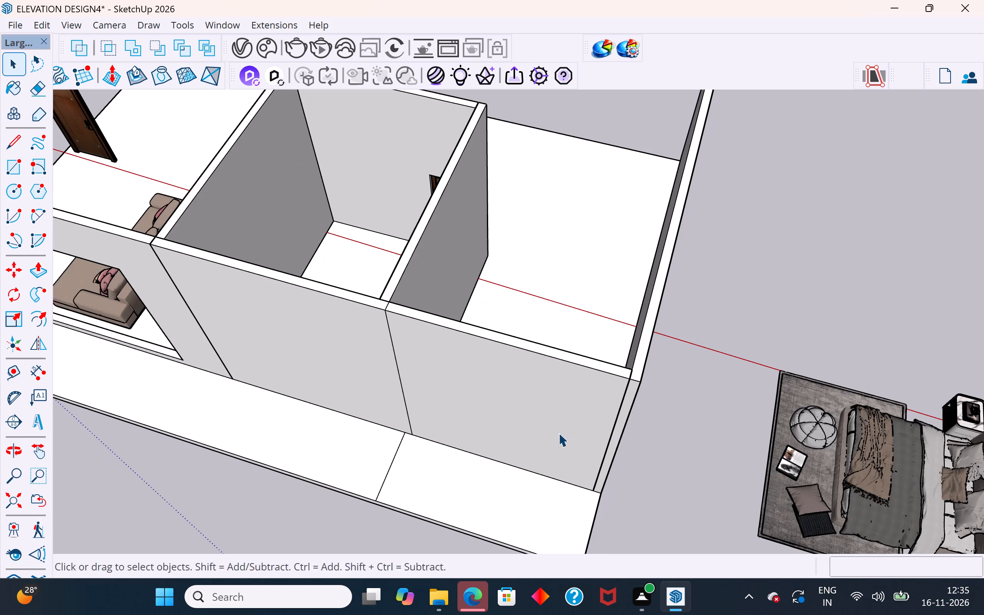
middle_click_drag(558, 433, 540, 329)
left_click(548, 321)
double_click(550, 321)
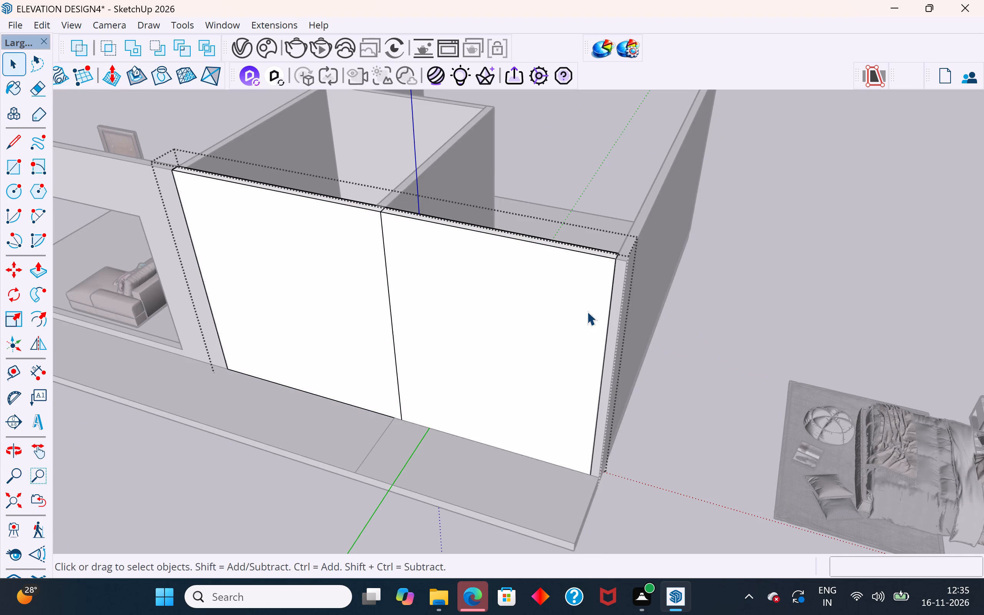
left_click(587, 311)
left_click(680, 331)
Hide the end wall that meets the divided outer wall at the corner beside the bedroom set.
scroll(646, 239, "up", 2)
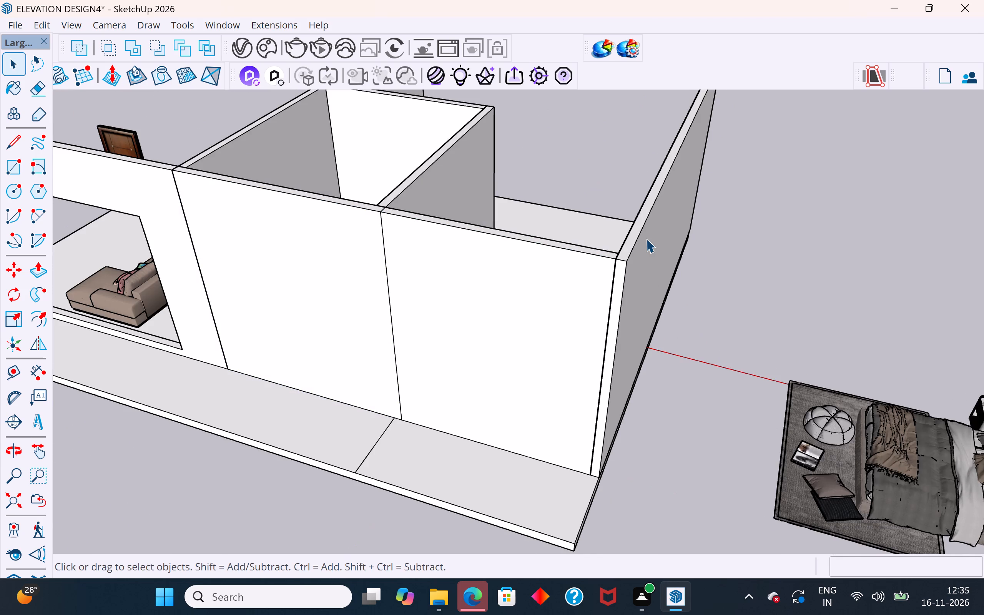
scroll(646, 239, "up", 3)
scroll(598, 297, "up", 4)
left_click(598, 263)
left_click(566, 308)
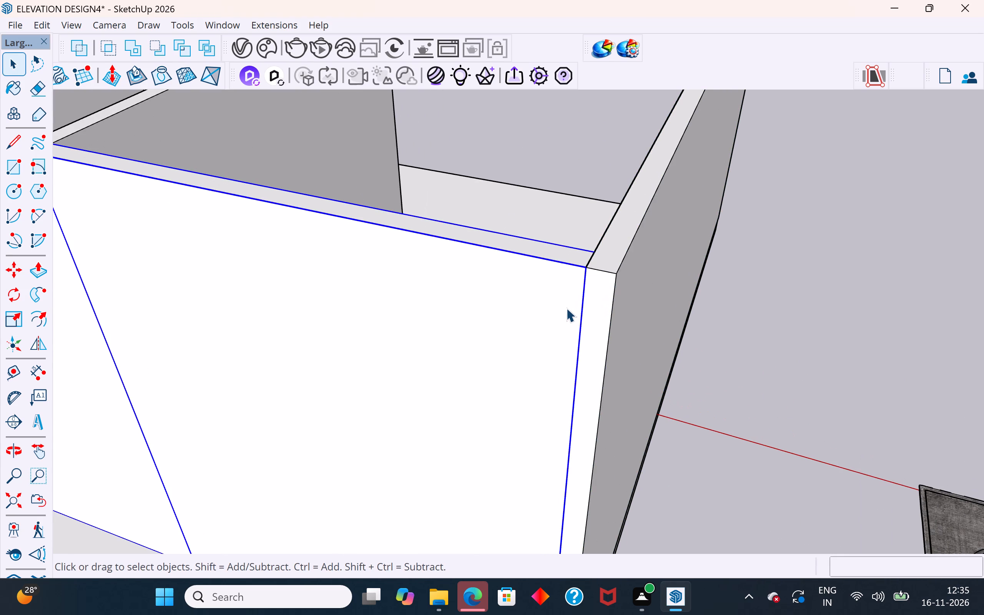
left_click(628, 281)
right_click(617, 268)
left_click(844, 317)
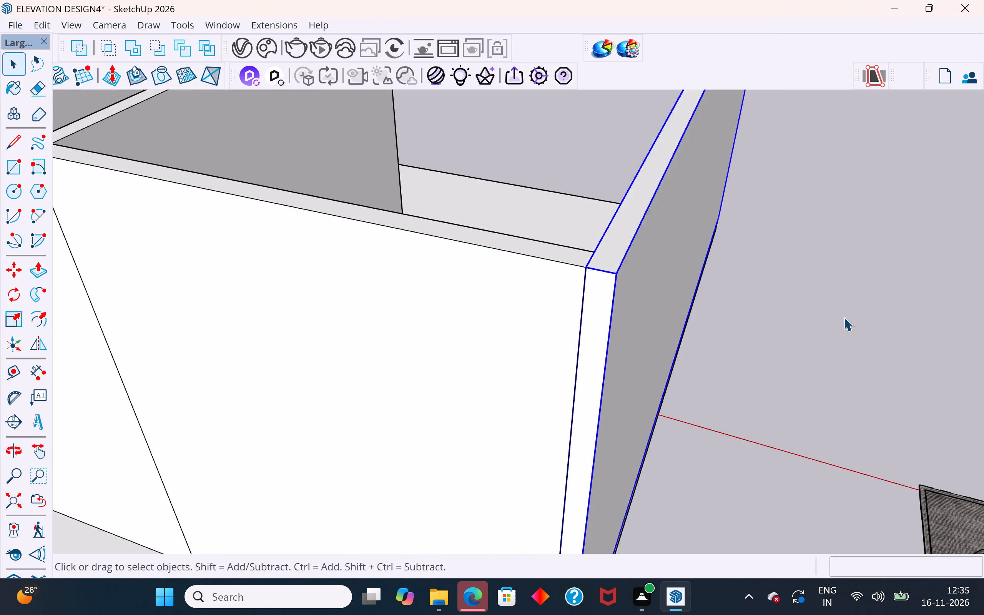
scroll(672, 418, "down", 4)
left_click(637, 347)
right_click(637, 347)
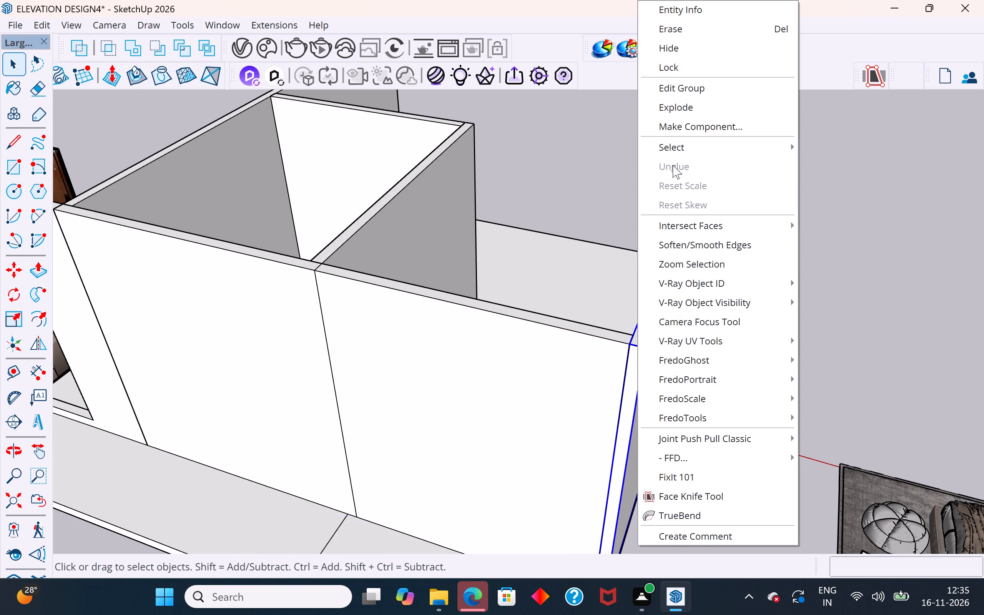
left_click(691, 46)
Inside the outer wall group, push the wall's free end face back 10' to the inner partition, and leave the group.
middle_click_drag(715, 446, 600, 449)
scroll(618, 379, "down", 5)
scroll(538, 355, "up", 4)
scroll(568, 431, "up", 4)
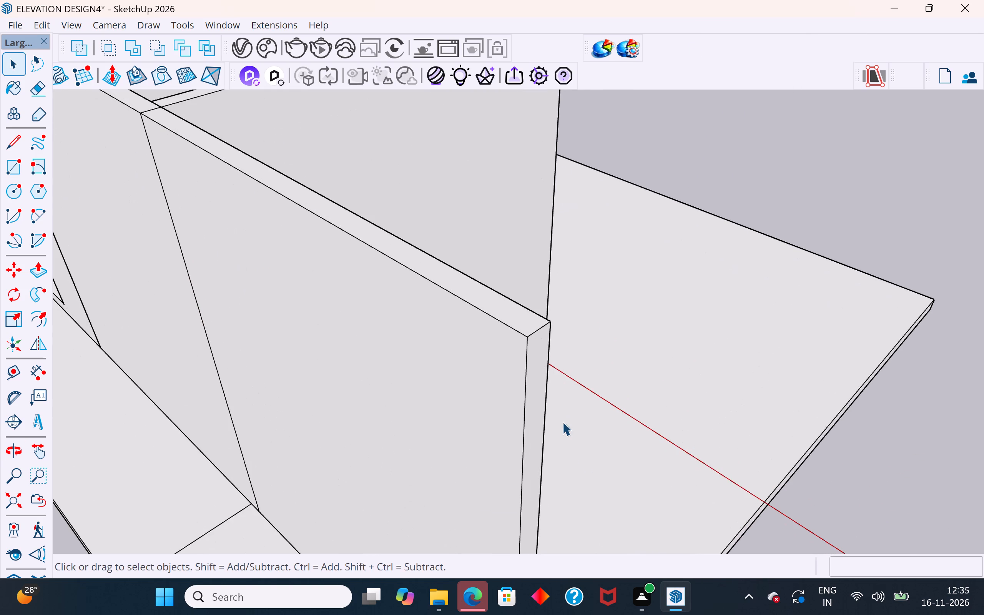
triple_click(538, 359)
left_click(538, 359)
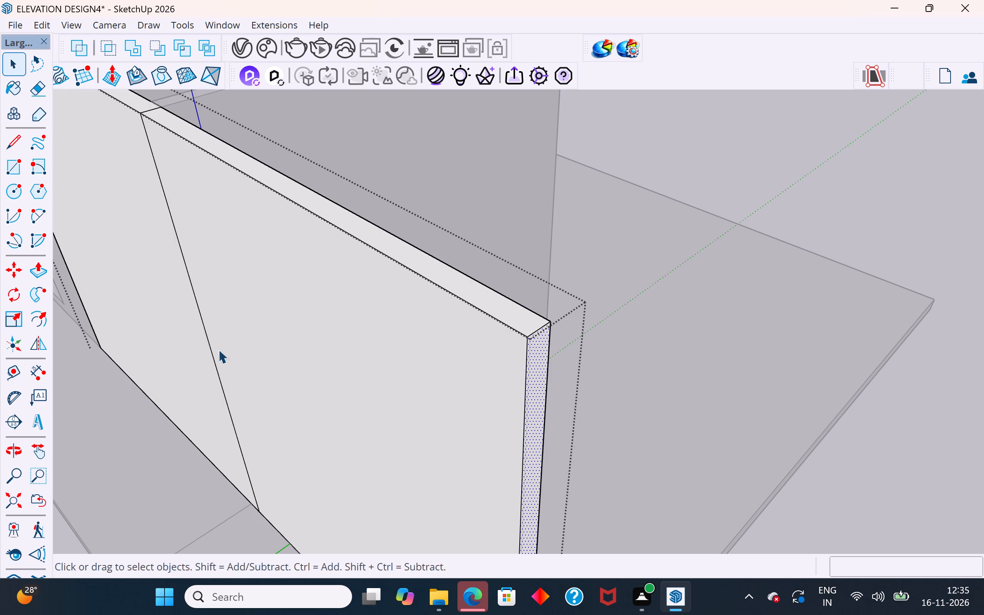
left_click(36, 275)
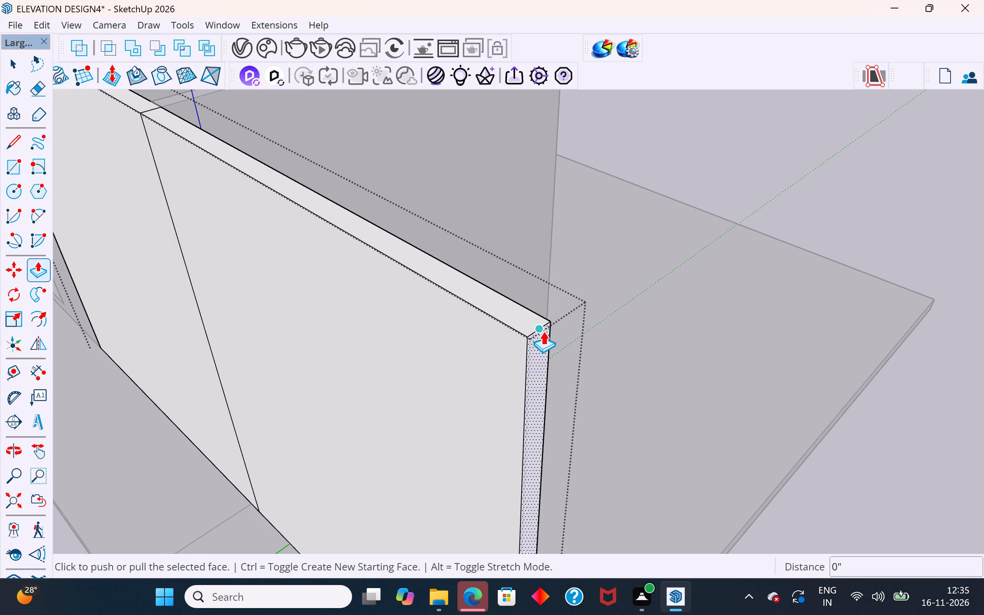
left_click(543, 328)
scroll(543, 328, "down", 8)
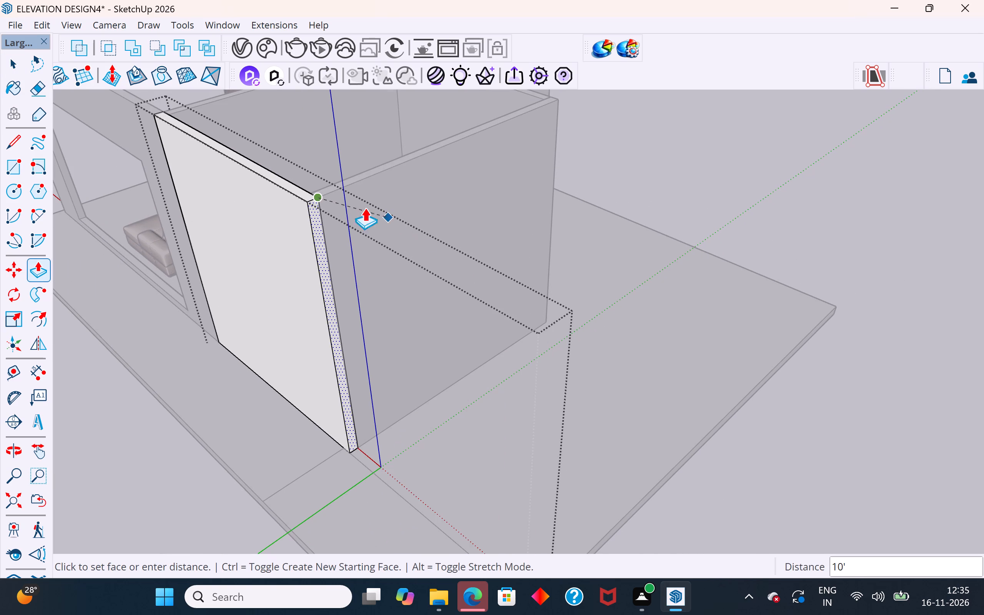
left_click(319, 203)
left_click(17, 61)
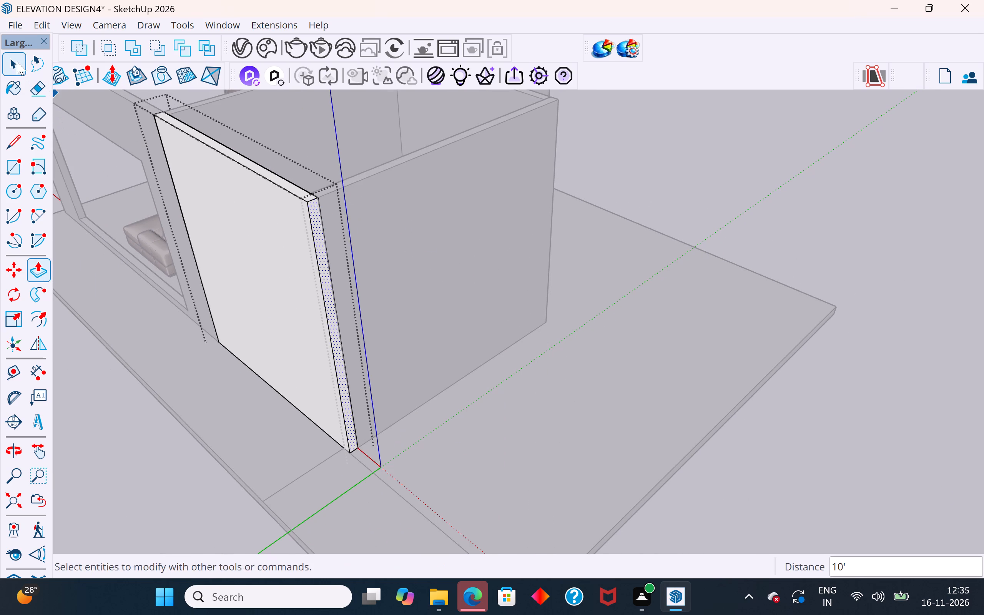
left_click(118, 459)
Examine the shortened outer wall, the inner partition and the exposed floor from several sides.
scroll(408, 448, "down", 10)
middle_click_drag(413, 508, 739, 507)
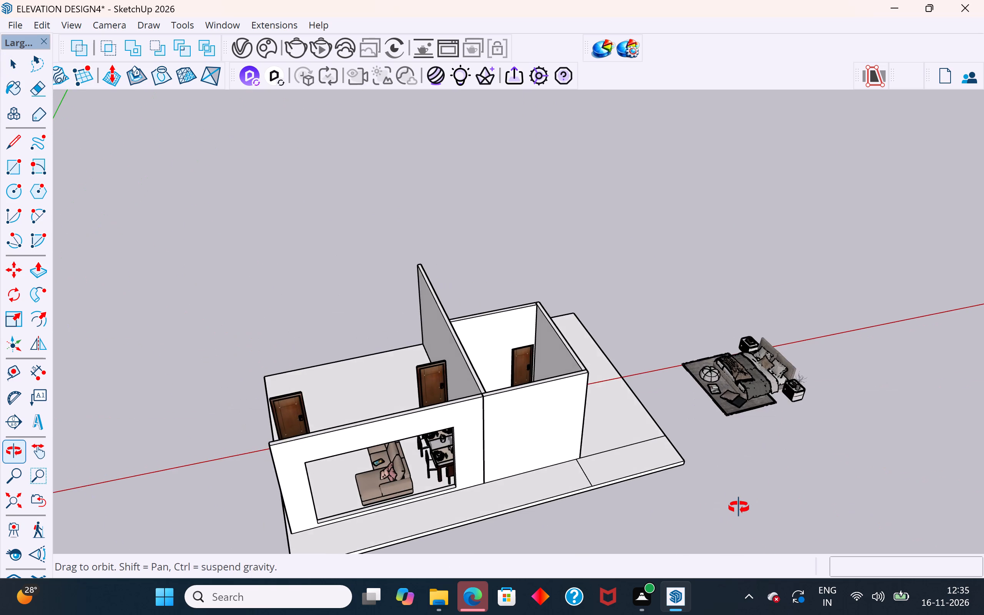
middle_click_drag(739, 507, 516, 489)
scroll(516, 489, "up", 3)
scroll(516, 489, "down", 4)
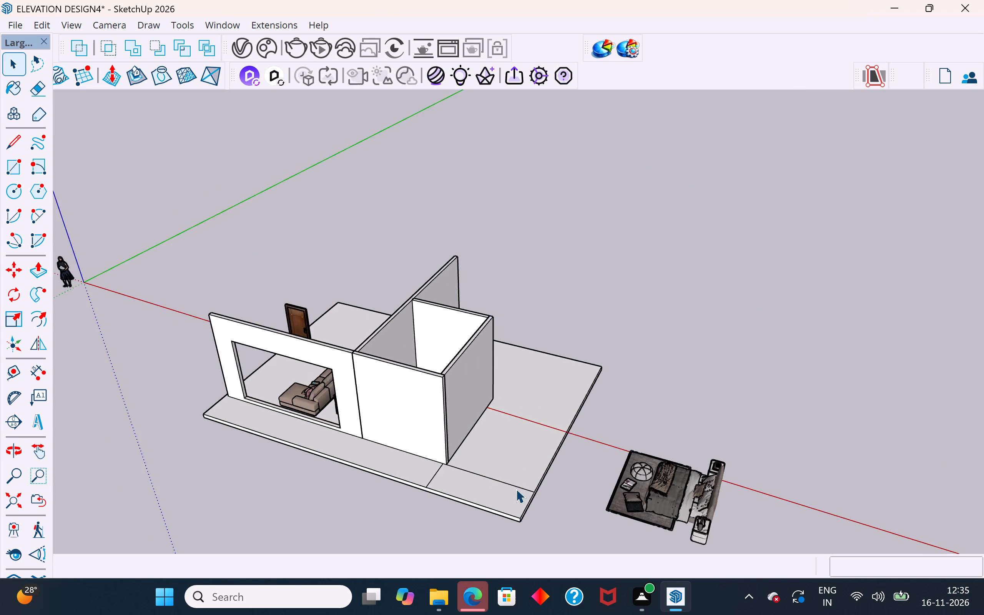
scroll(516, 489, "down", 5)
middle_click_drag(533, 423, 534, 489)
scroll(530, 500, "down", 1)
scroll(491, 531, "up", 8)
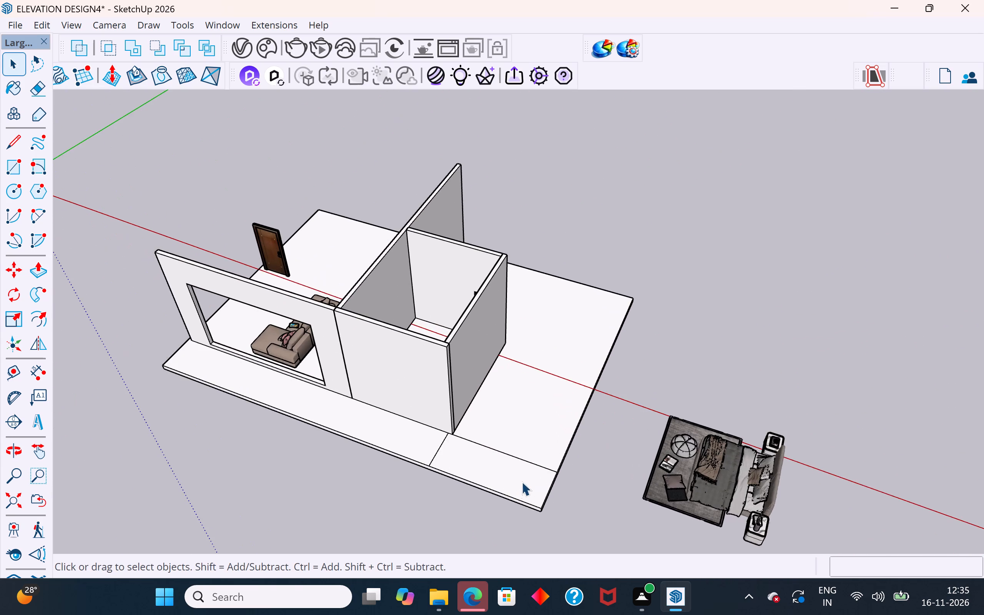
middle_click_drag(611, 350, 668, 278)
scroll(534, 475, "up", 1)
middle_click_drag(540, 464, 495, 430)
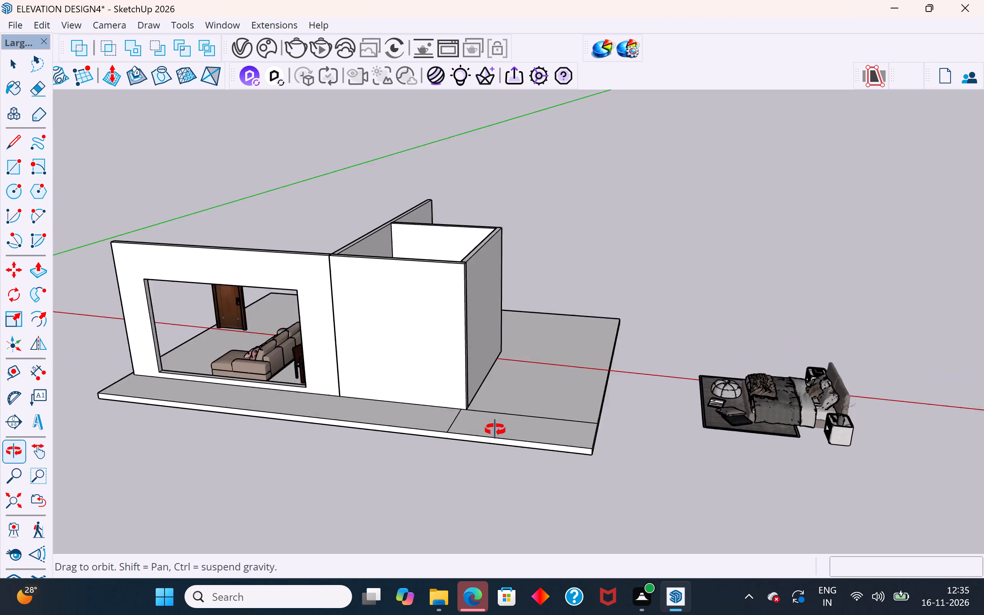
middle_click_drag(495, 430, 489, 502)
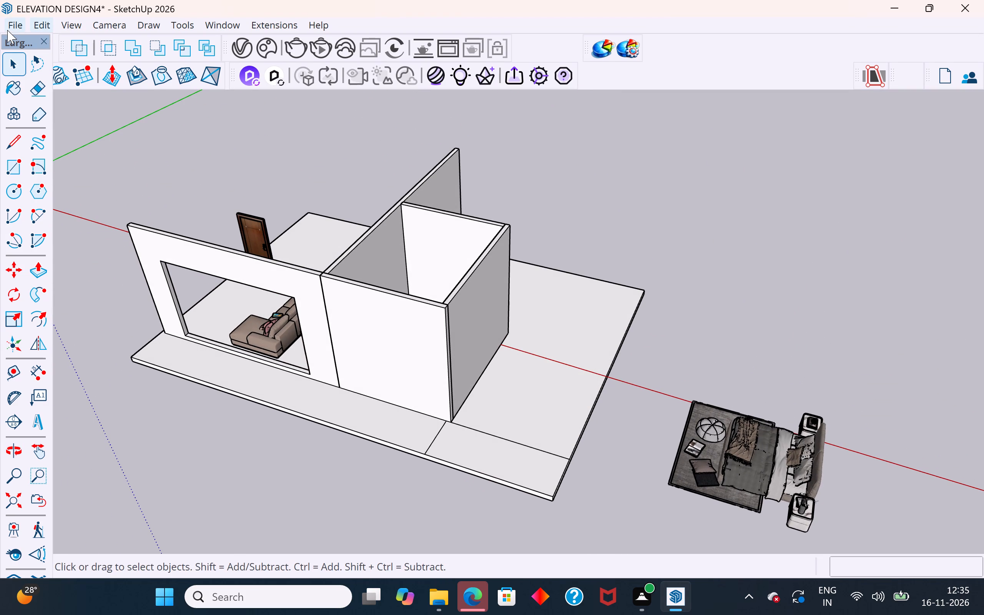
Inside the floor group, divide the slab's end face with a 6" vertical edge at the end of the strip's dividing line.
left_click(481, 449)
scroll(575, 483, "up", 3)
triple_click(532, 467)
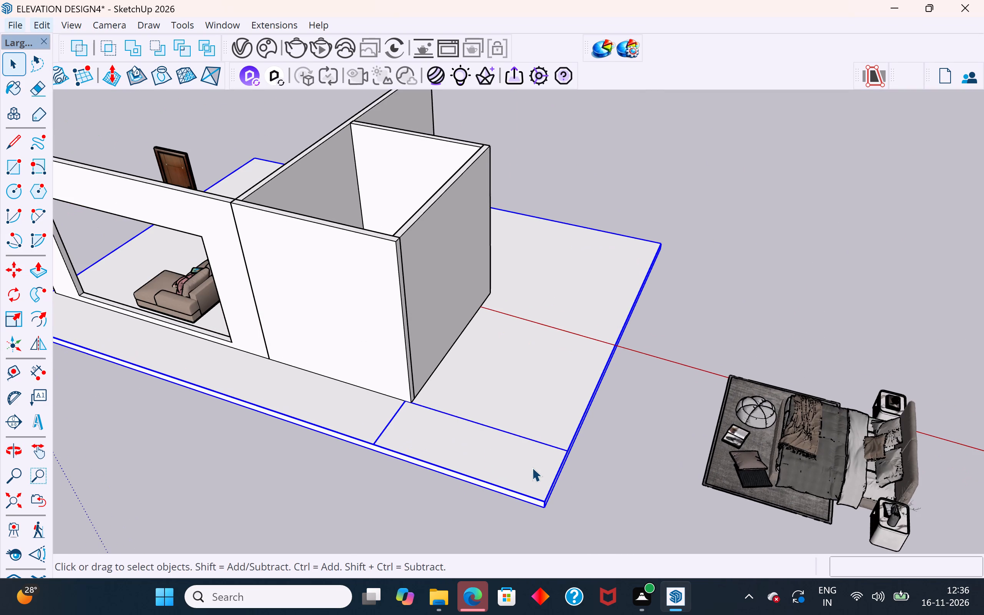
left_click(493, 455)
middle_click_drag(531, 469, 317, 348)
scroll(377, 399, "up", 3)
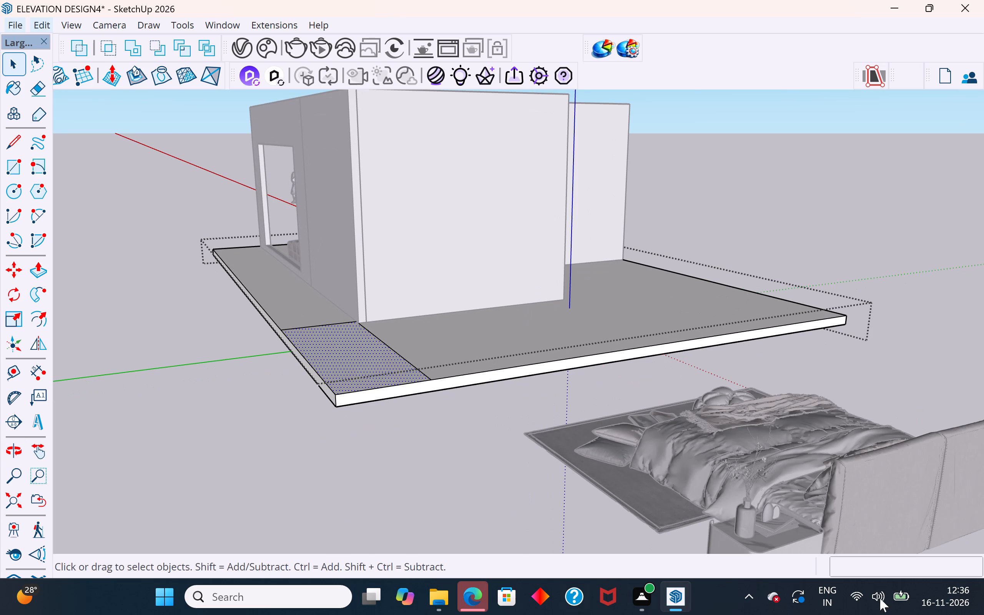
left_click(16, 140)
scroll(418, 418, "up", 5)
scroll(431, 386, "down", 2)
scroll(431, 386, "up", 2)
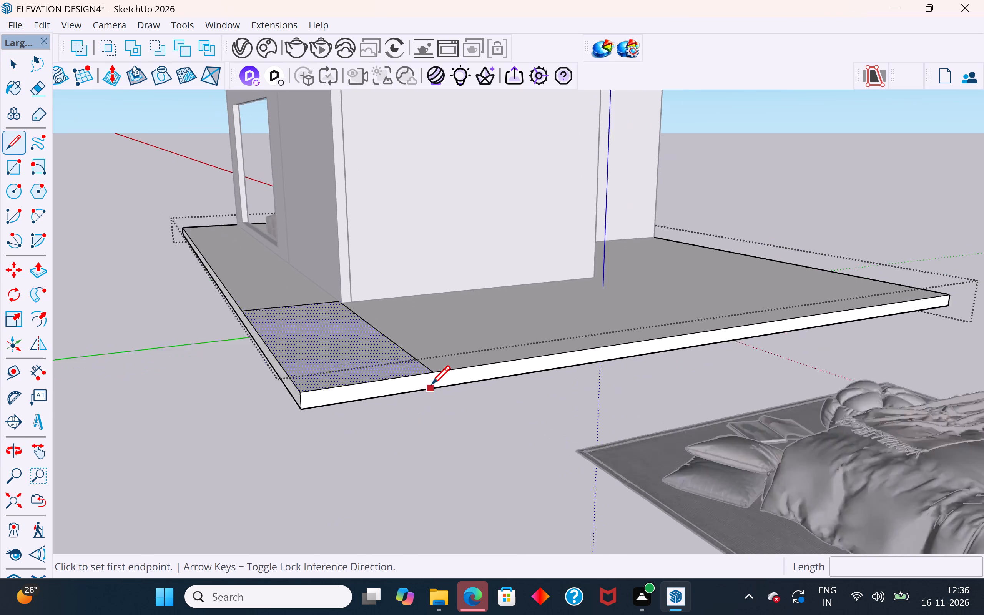
scroll(431, 386, "up", 10)
left_click(438, 355)
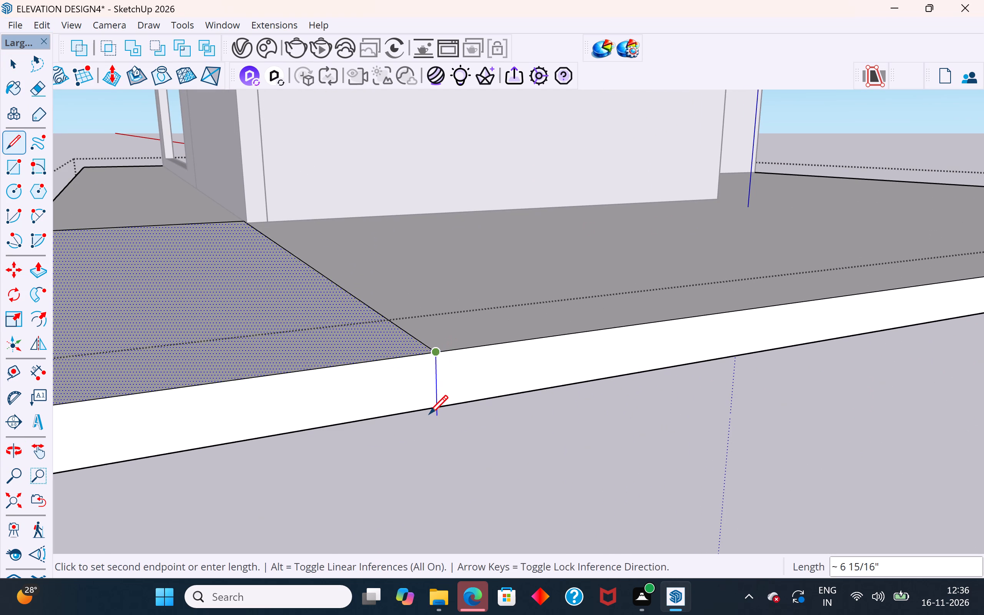
left_click(434, 409)
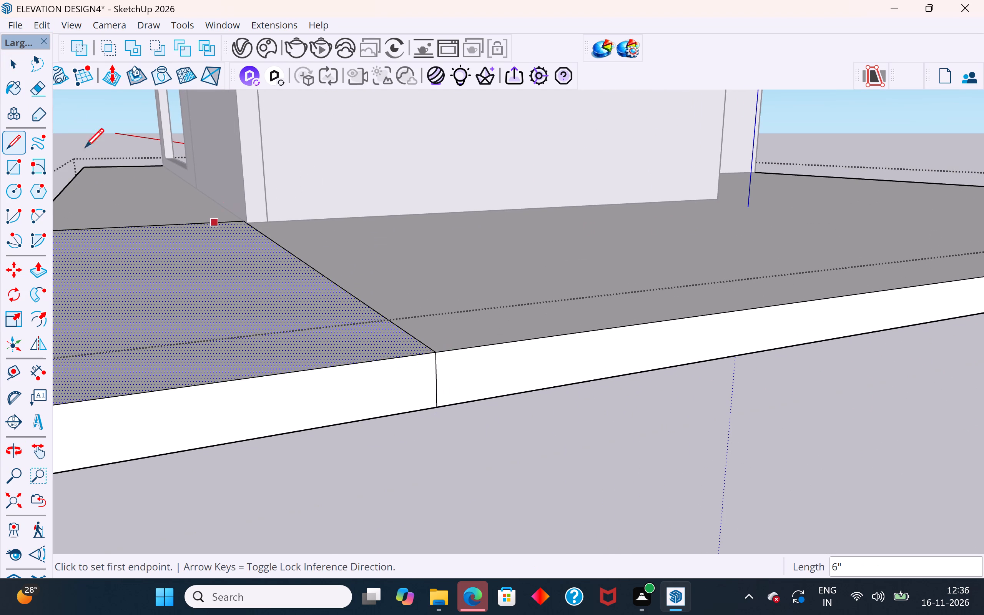
Push the floor strip's end face back 10' 5" to the outer corner of the inner partition.
left_click(12, 56)
left_click(315, 397)
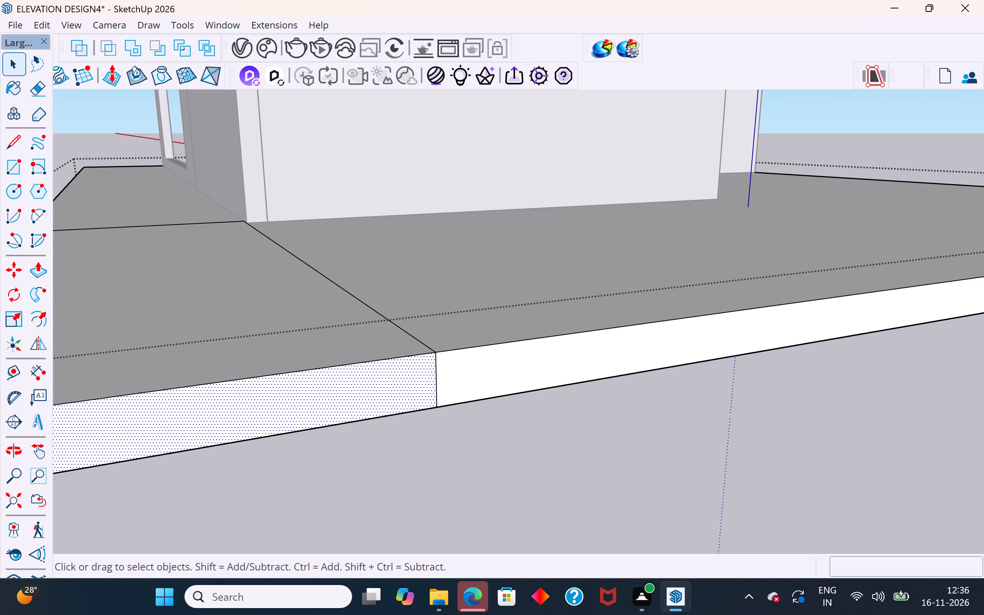
left_click(41, 274)
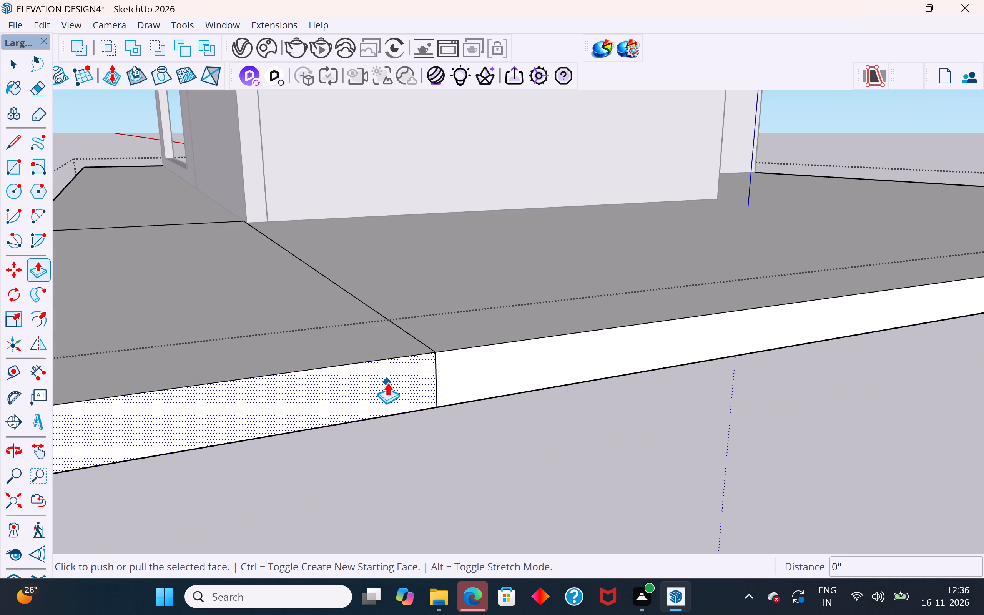
left_click(387, 382)
scroll(387, 382, "down", 6)
middle_click_drag(387, 382, 633, 443)
scroll(634, 443, "up", 1)
scroll(624, 424, "down", 6)
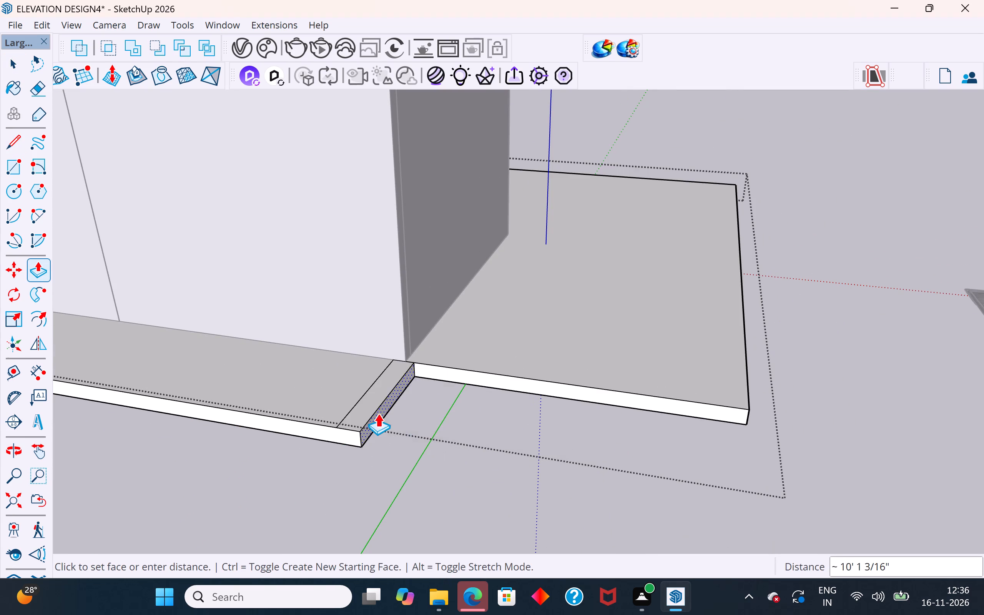
scroll(339, 428, "up", 2)
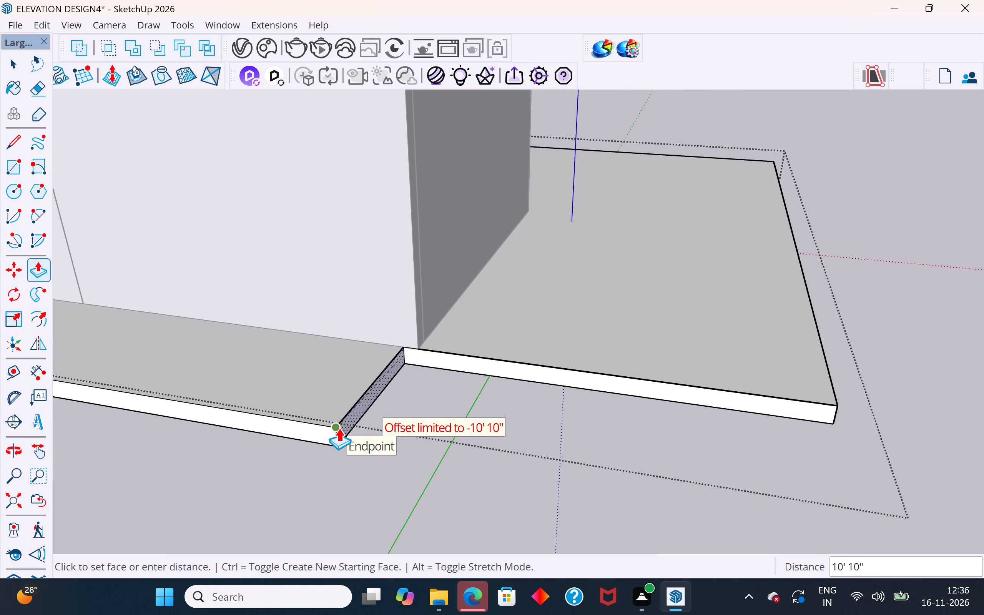
scroll(414, 352, "up", 9)
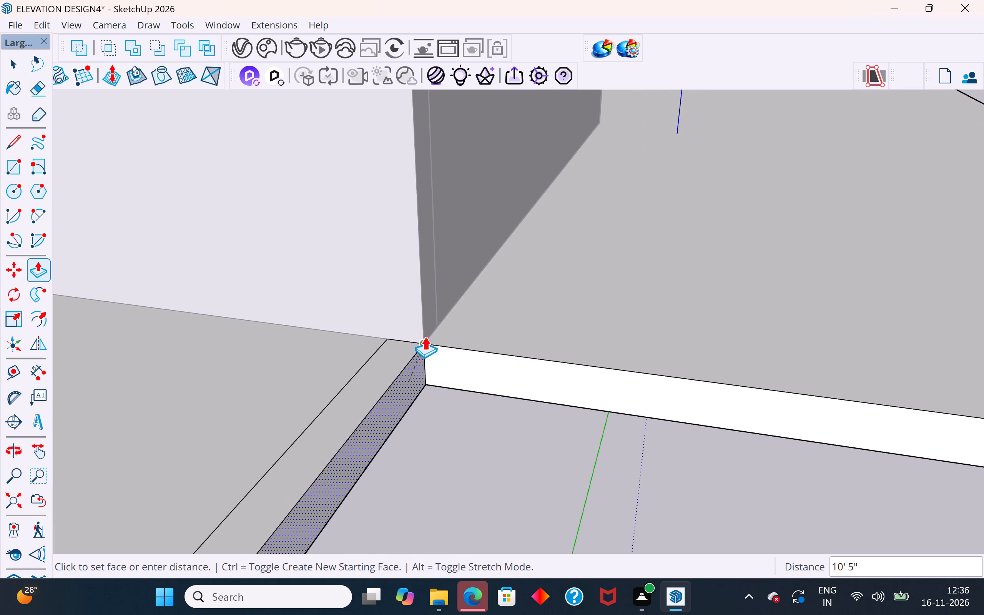
left_click(425, 336)
left_click(8, 65)
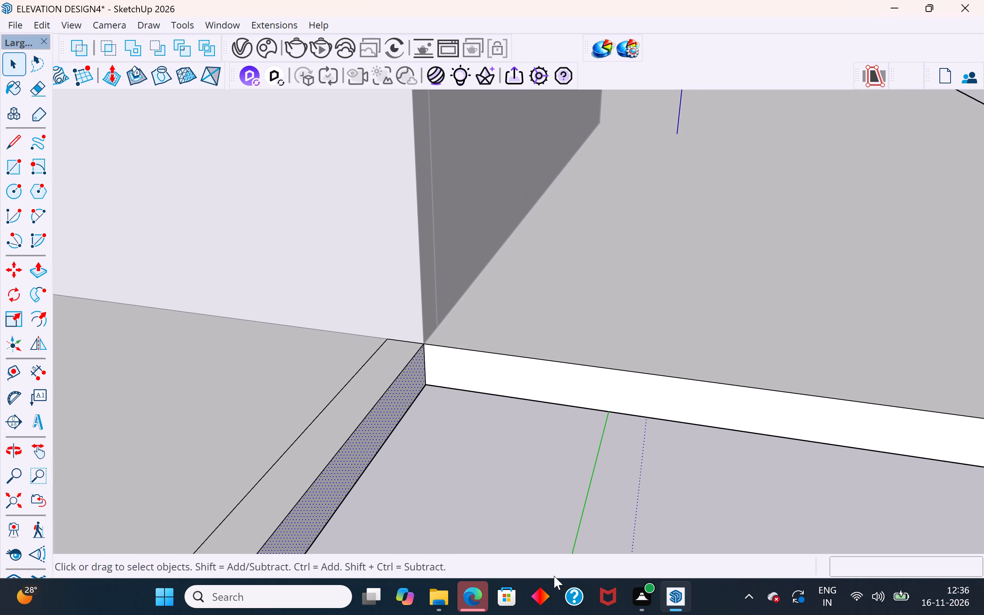
Delete the leftover dividing edge across the floor strip near its new end.
left_click(504, 452)
scroll(500, 448, "down", 10)
middle_click_drag(447, 440, 435, 500)
scroll(465, 367, "down", 5)
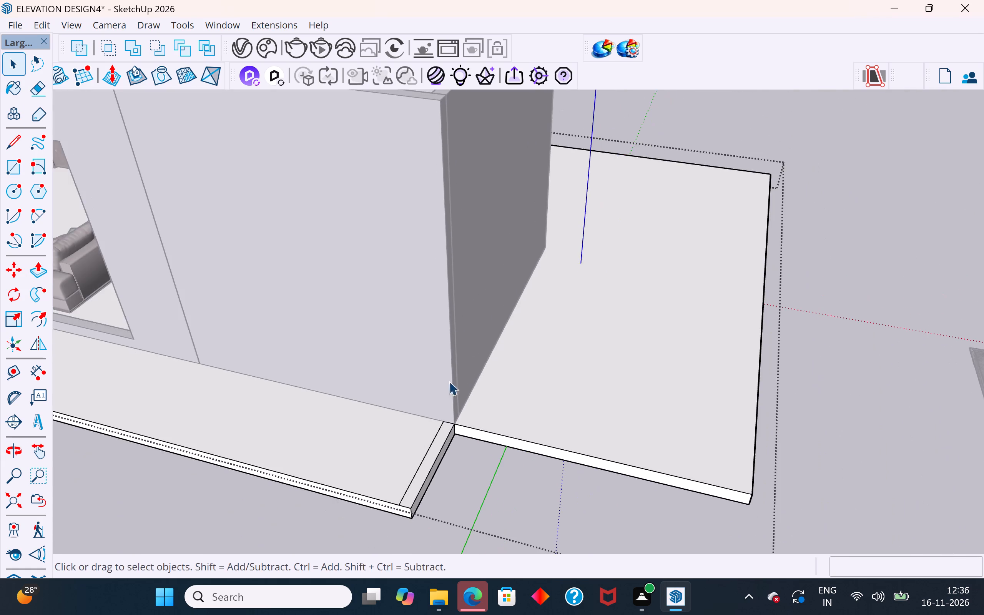
middle_click_drag(437, 425, 430, 472)
scroll(482, 353, "down", 5)
scroll(423, 470, "up", 11)
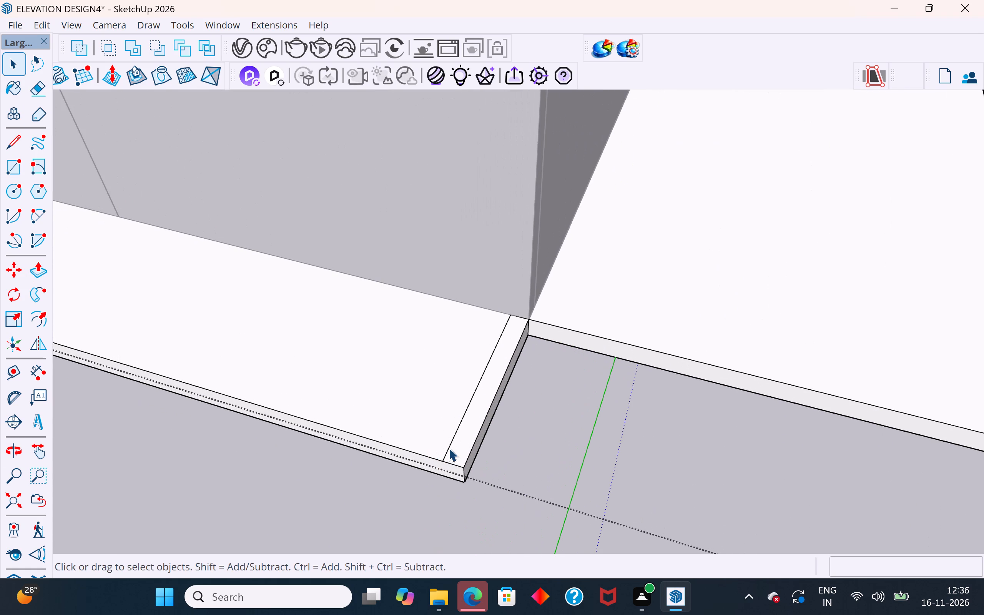
left_click(449, 448)
key("Delete")
Examine the cut-back floor strip against the partition corner and the remaining floor from low and raised views.
scroll(415, 476, "down", 4)
scroll(454, 472, "up", 4)
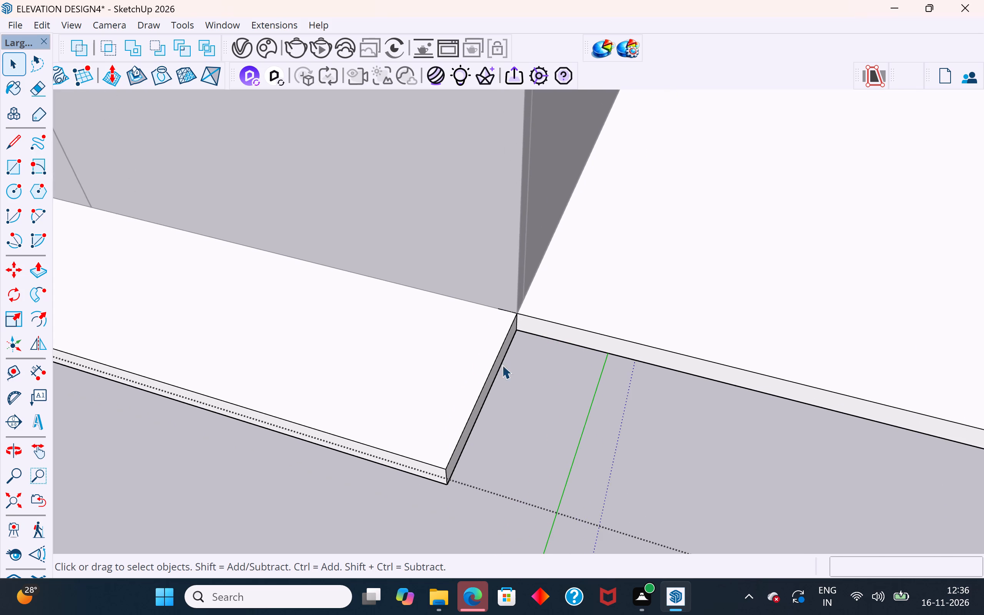
scroll(463, 367, "down", 10)
middle_click_drag(527, 420, 615, 236)
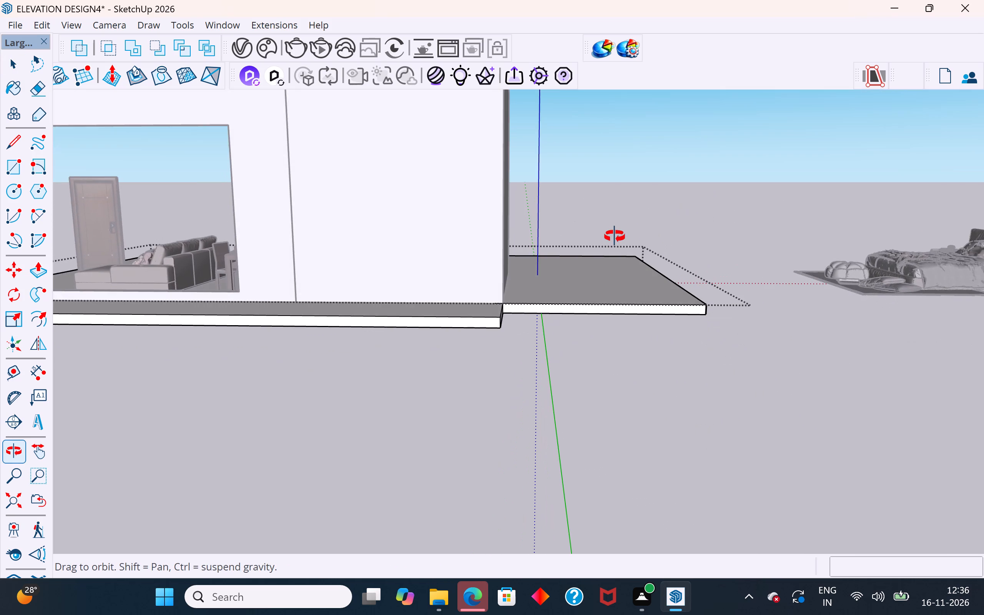
middle_click_drag(615, 236, 600, 194)
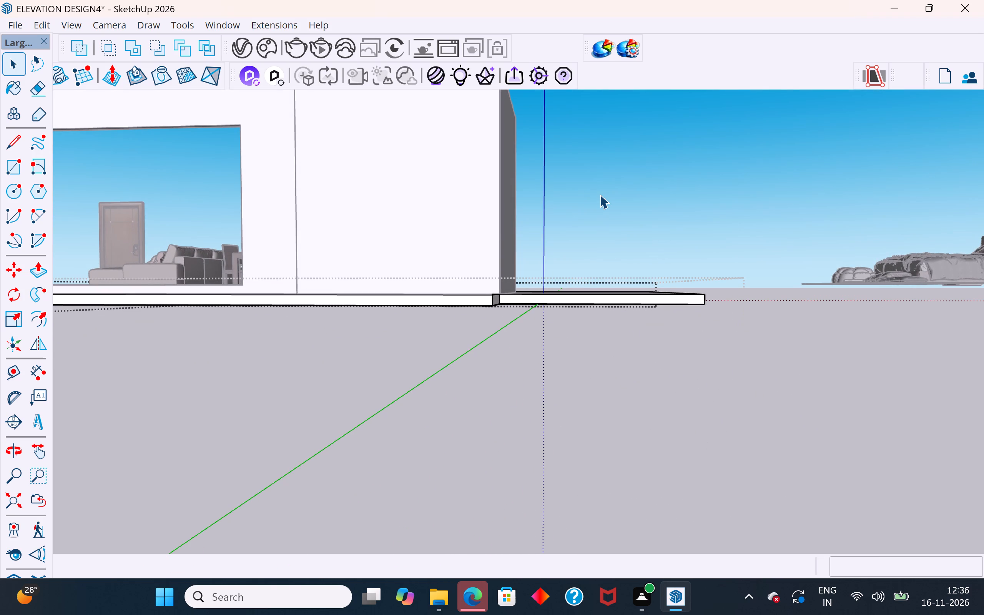
scroll(515, 384, "down", 4)
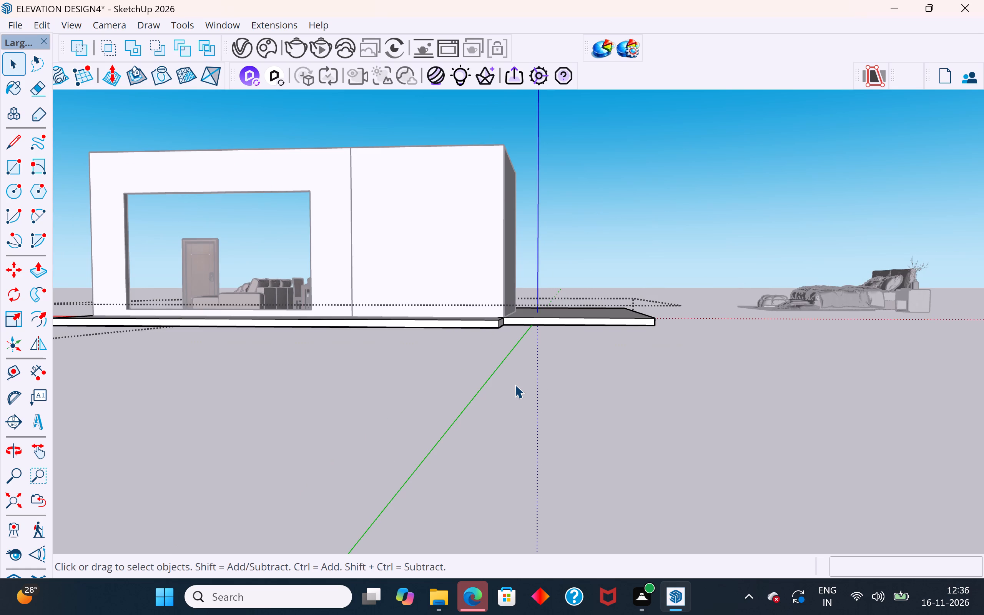
middle_click_drag(543, 360, 531, 452)
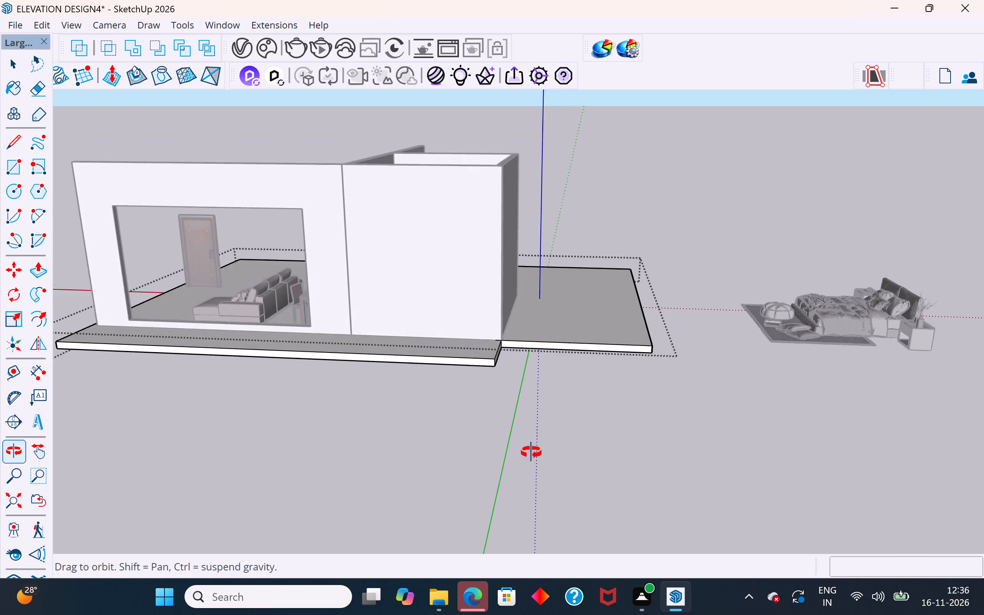
Leave the floor group's editing mode after checking the cut-back strip.
middle_click_drag(531, 452, 526, 487)
scroll(569, 225, "up", 2)
middle_click_drag(548, 376, 563, 404)
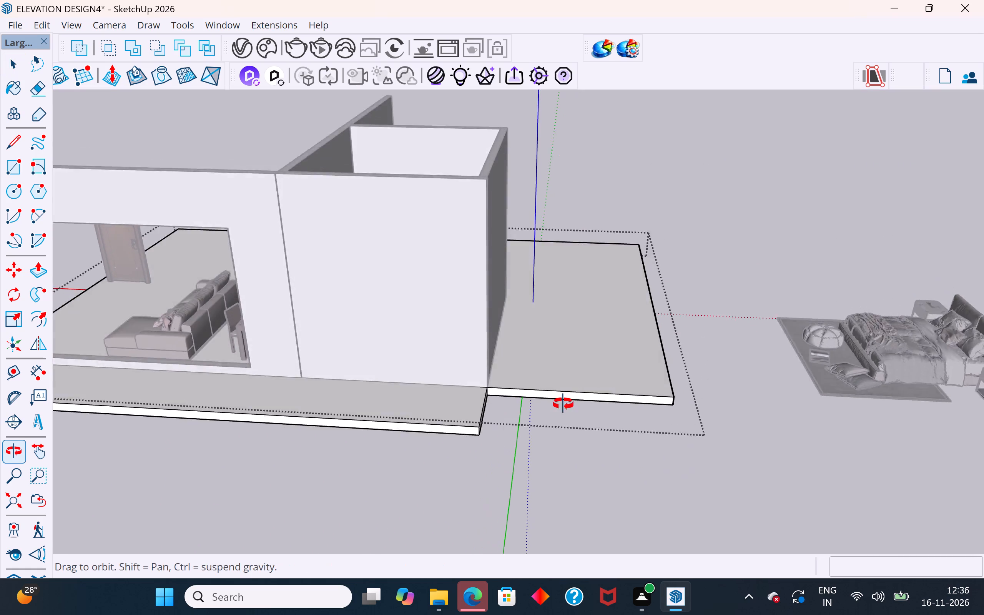
middle_click_drag(563, 404, 554, 469)
scroll(544, 441, "down", 3)
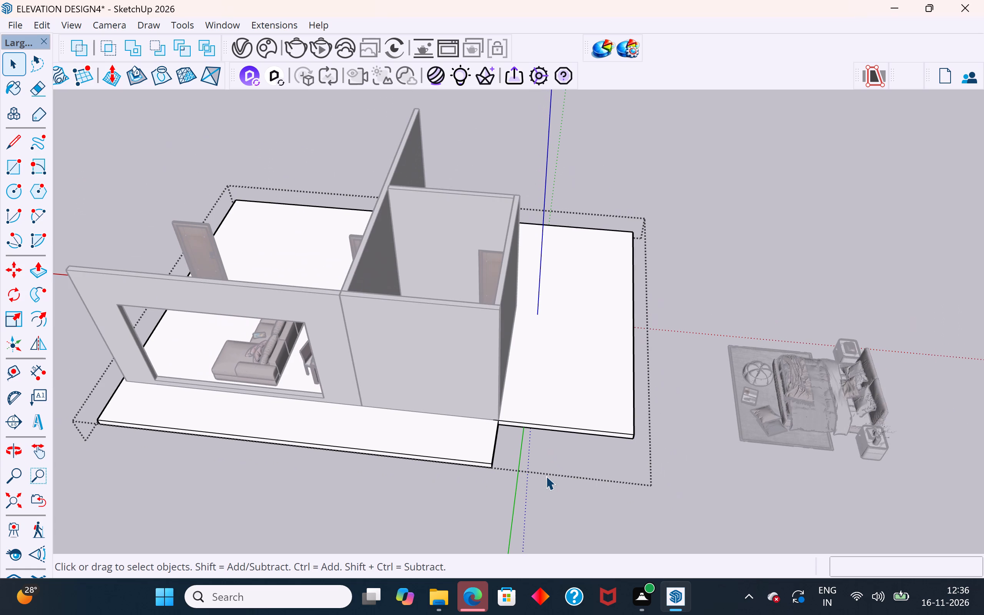
left_click(546, 476)
left_click(552, 461)
key("Escape")
left_click(577, 535)
Examine the stepped floor corner, the partition above it and the slab's outer edges from raised and low views.
scroll(508, 374, "down", 4)
middle_click_drag(578, 486, 439, 457)
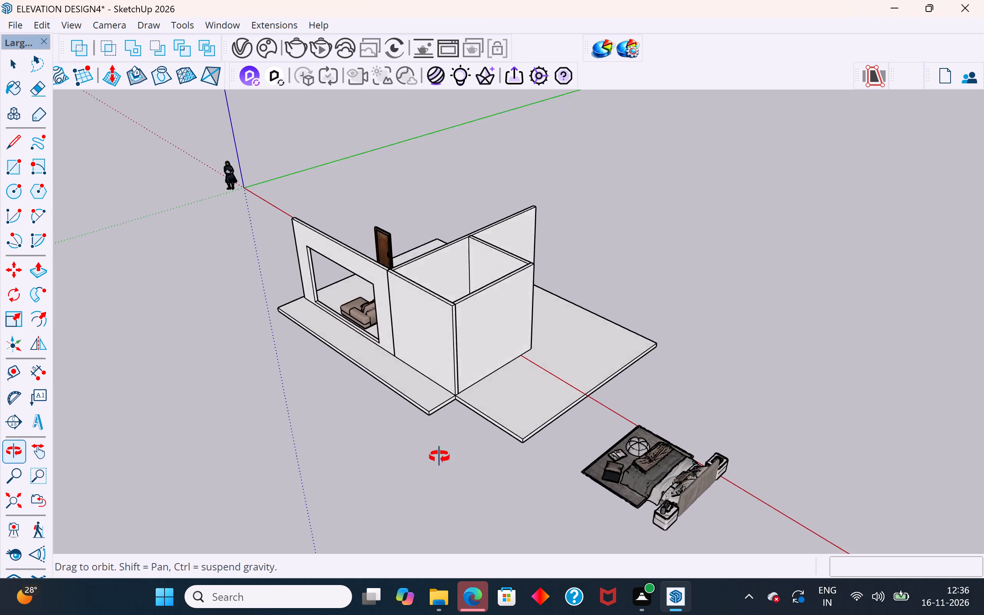
middle_click_drag(439, 457, 679, 542)
scroll(596, 384, "up", 2)
middle_click_drag(628, 393, 602, 406)
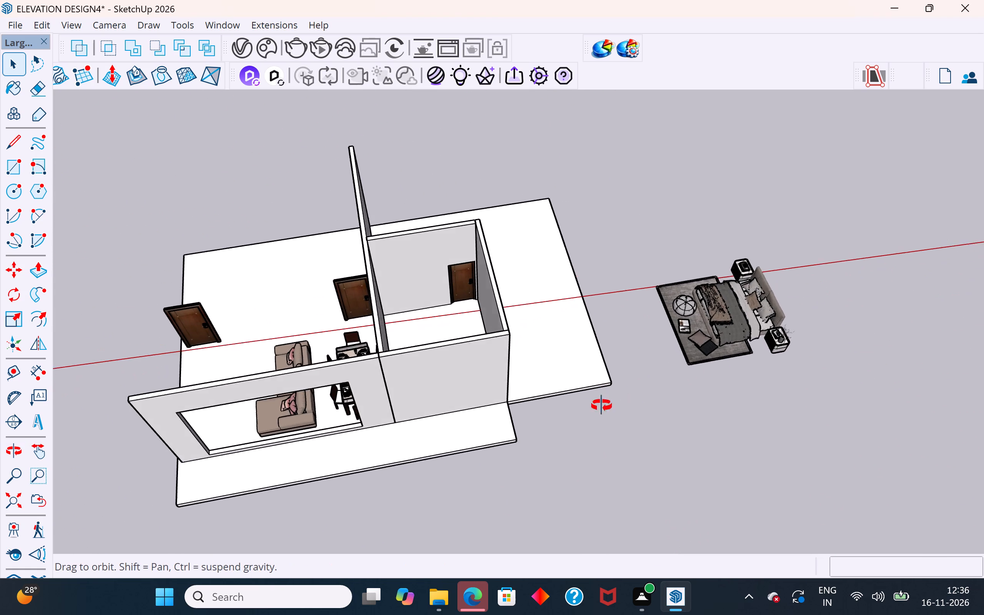
middle_click_drag(602, 406, 416, 245)
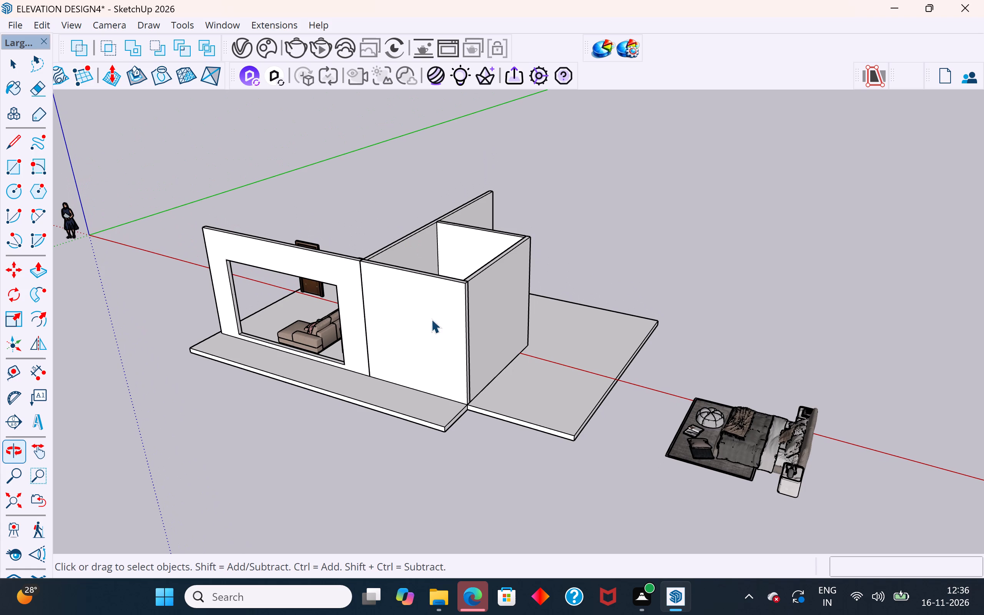
scroll(521, 429, "up", 3)
middle_click_drag(522, 429, 398, 430)
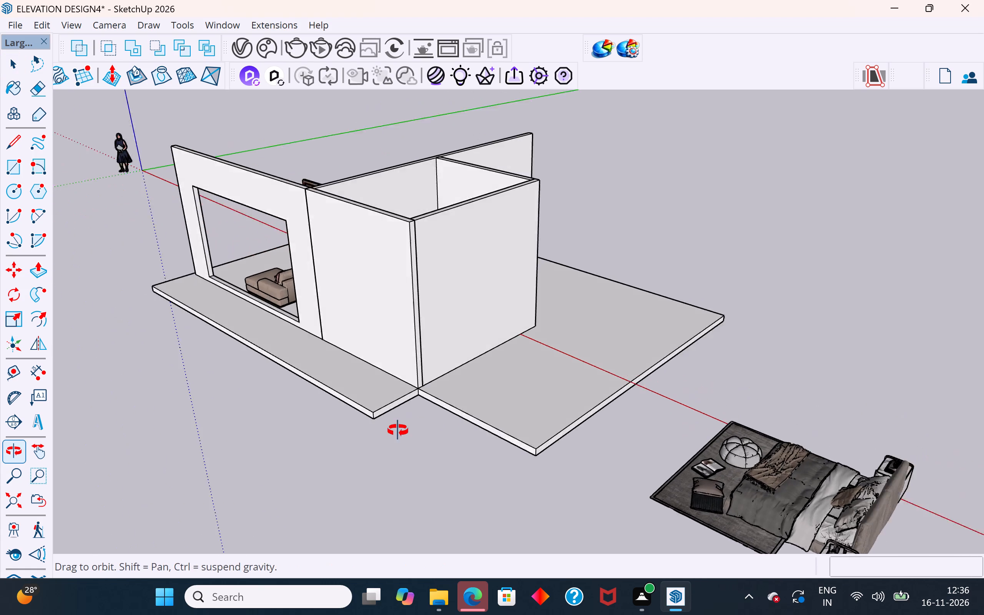
middle_click_drag(398, 430, 392, 431)
scroll(405, 408, "up", 3)
middle_click_drag(437, 381, 464, 351)
scroll(445, 381, "up", 6)
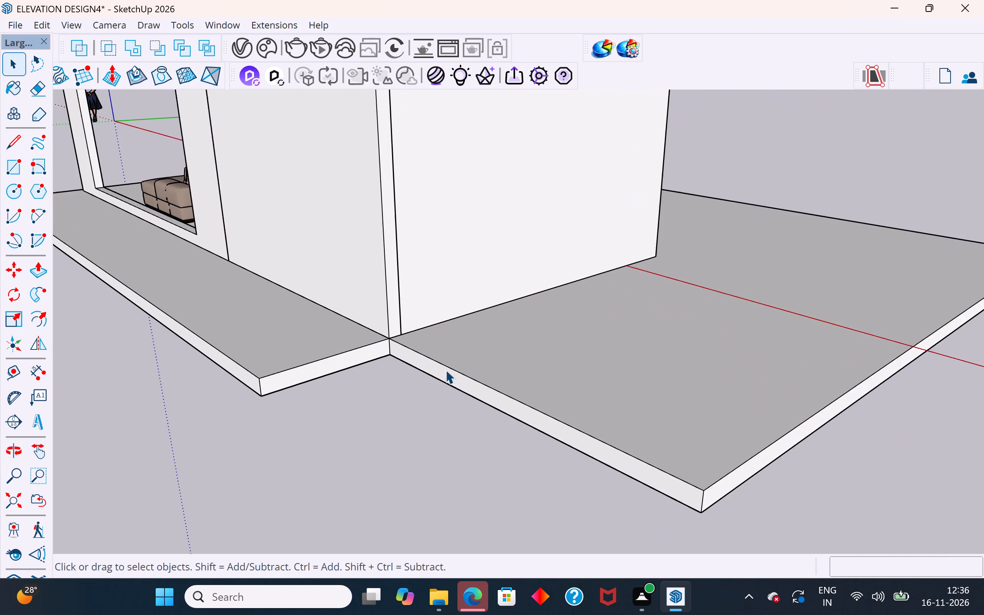
scroll(445, 370, "up", 1)
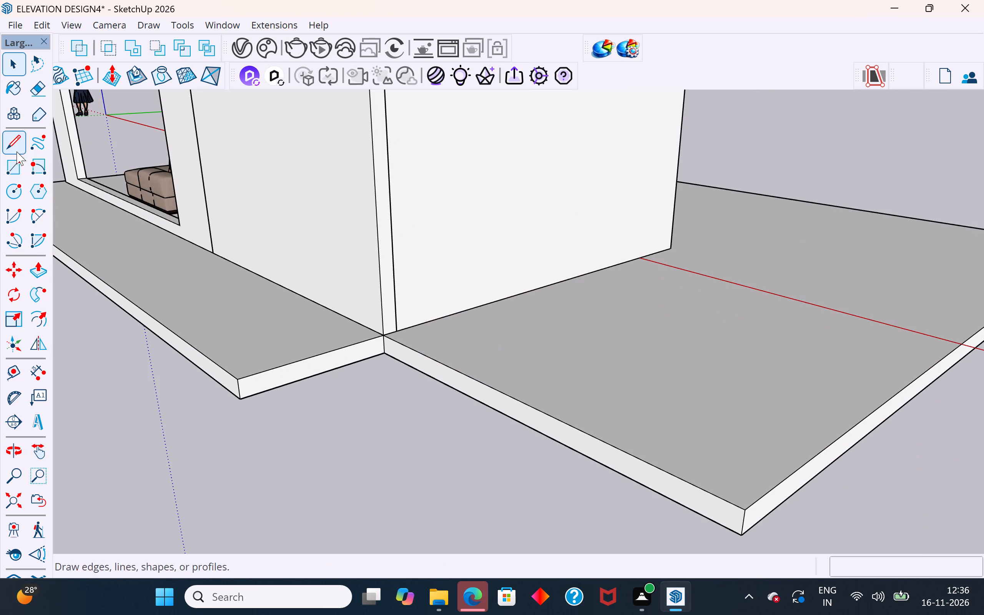
scroll(494, 230, "down", 2)
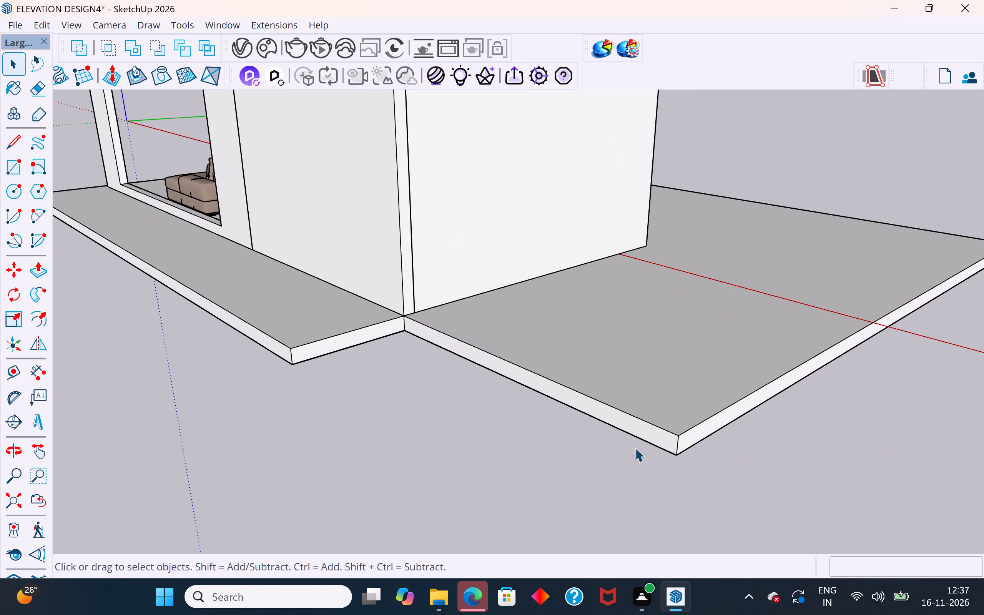
scroll(657, 457, "up", 11)
middle_click_drag(692, 455, 610, 440)
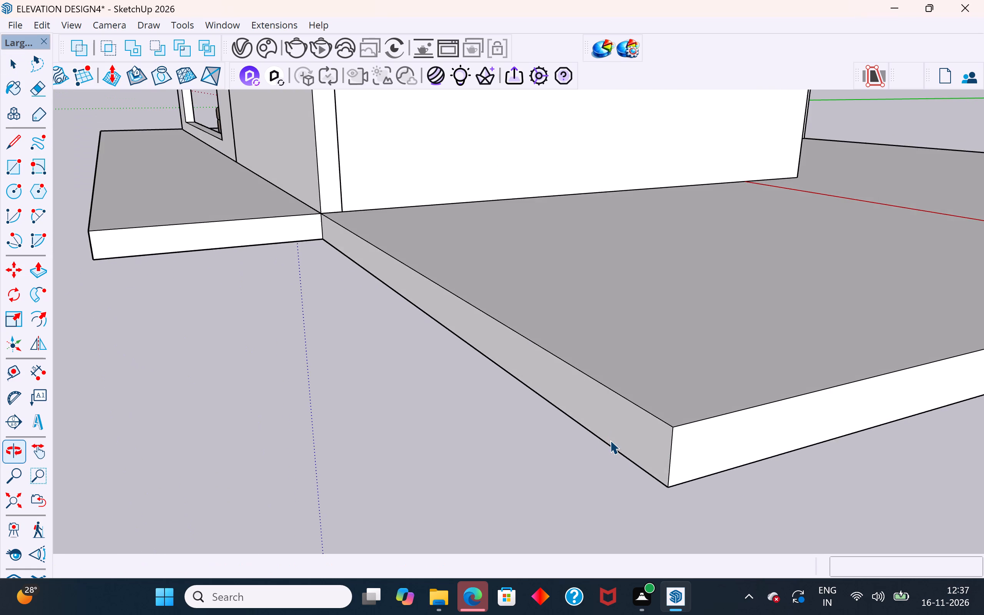
scroll(610, 440, "down", 3)
scroll(248, 281, "up", 7)
middle_click_drag(187, 260, 227, 228)
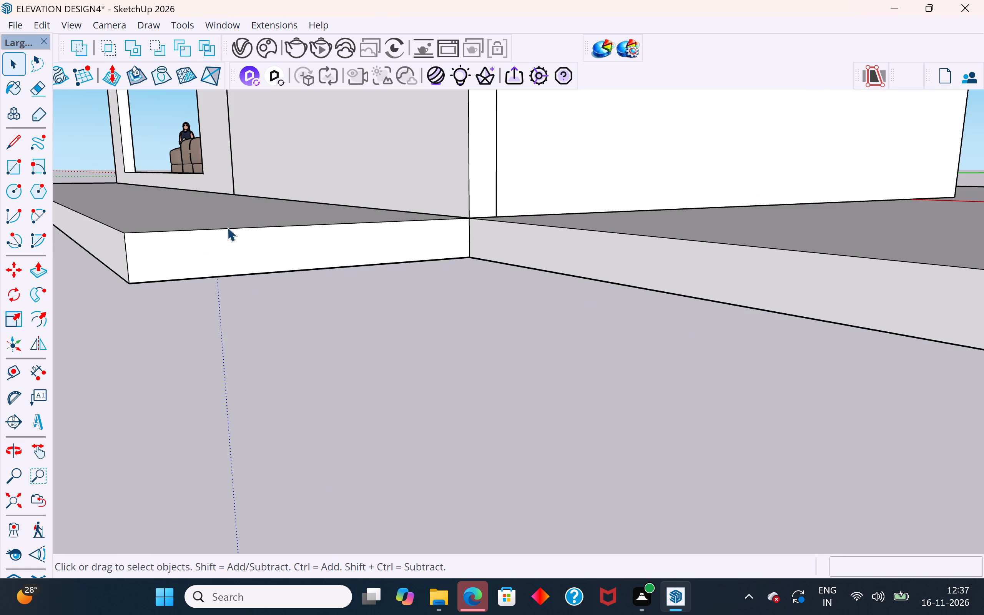
Measure the slab thickness at the outer end corner of the cut-back front floor strip.
left_click(35, 358)
left_click(34, 381)
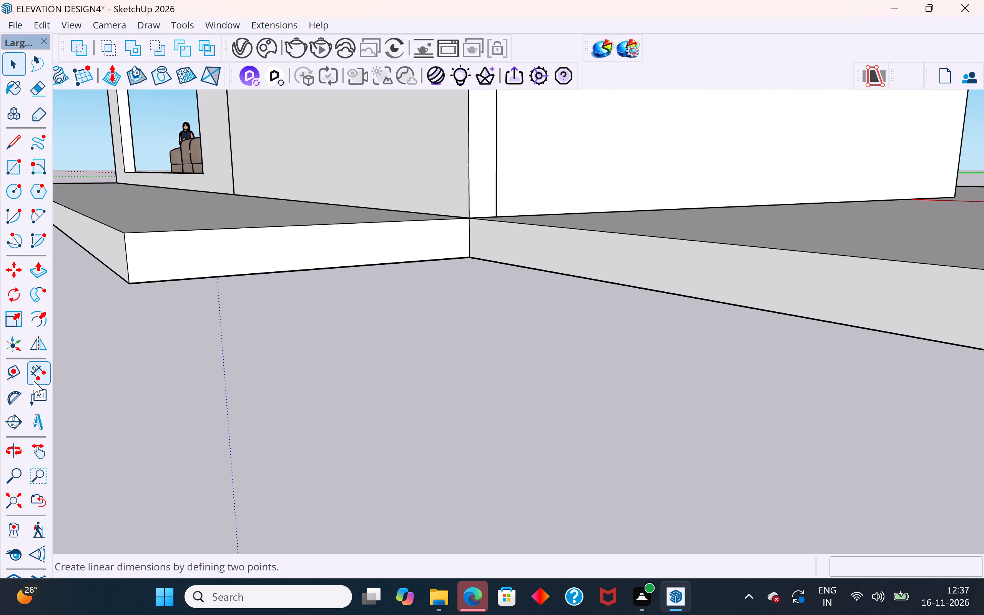
left_click(130, 285)
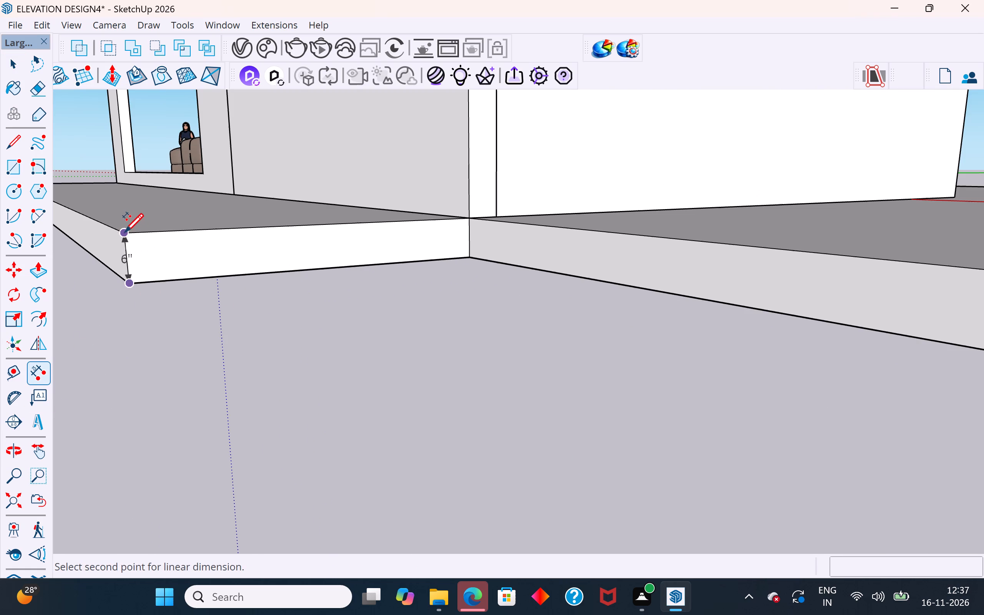
left_click(125, 234)
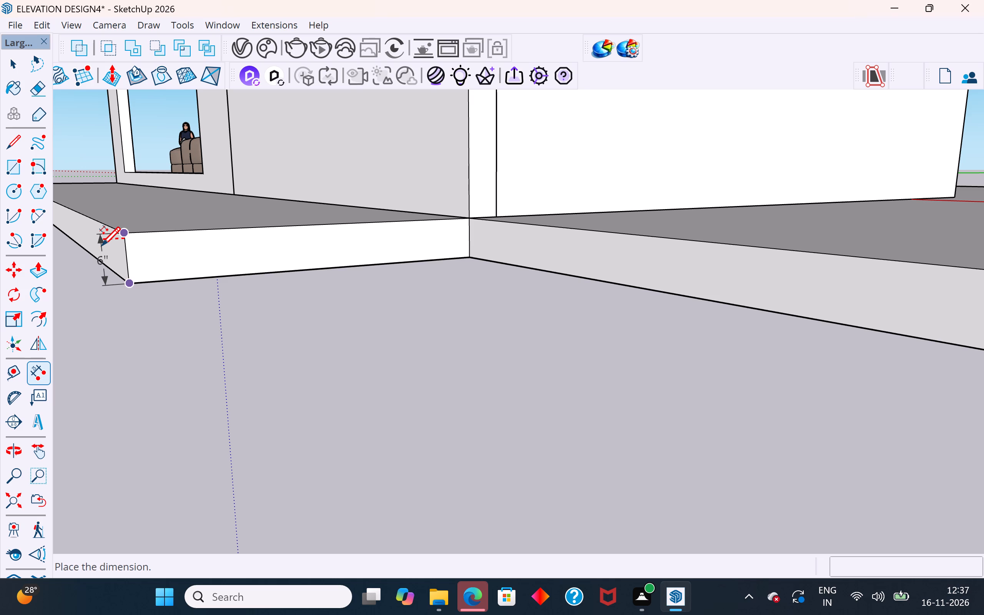
key("Escape")
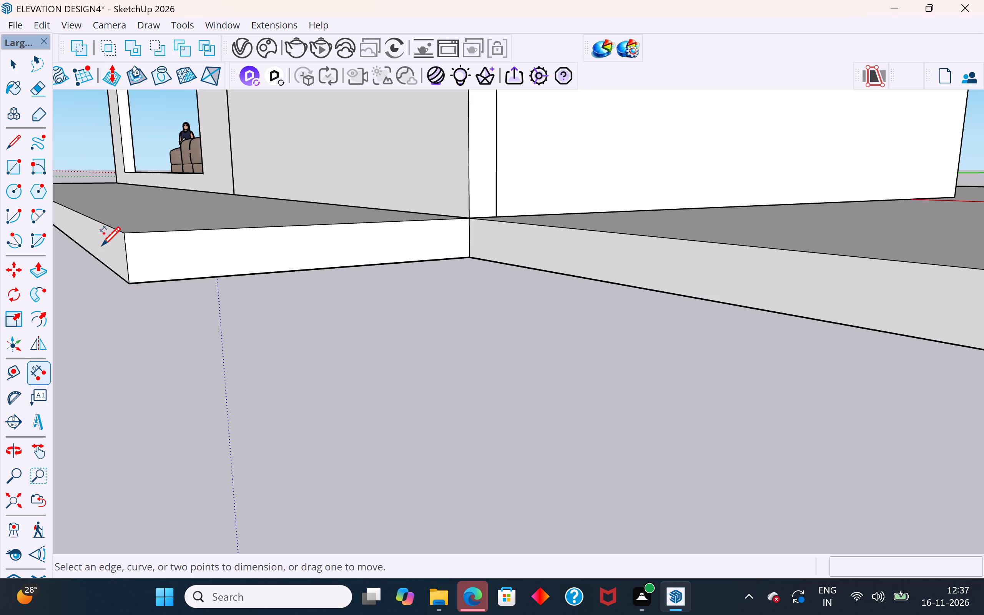
key("Escape")
Draw a 0.6" vertical edge down from the top outer corner of the floor slab extending beyond the partition.
scroll(335, 391, "down", 5)
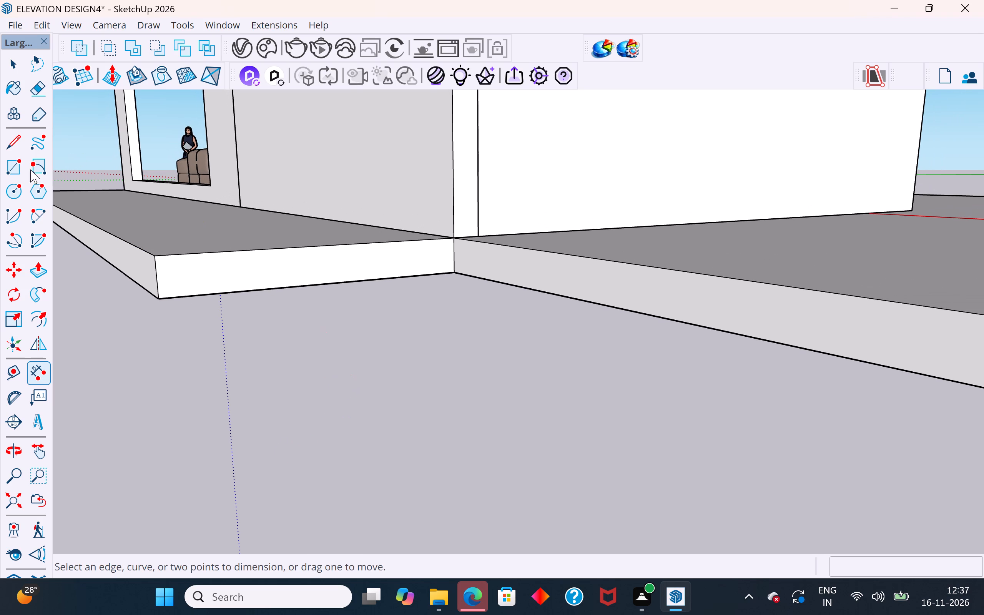
left_click(16, 58)
left_click(8, 143)
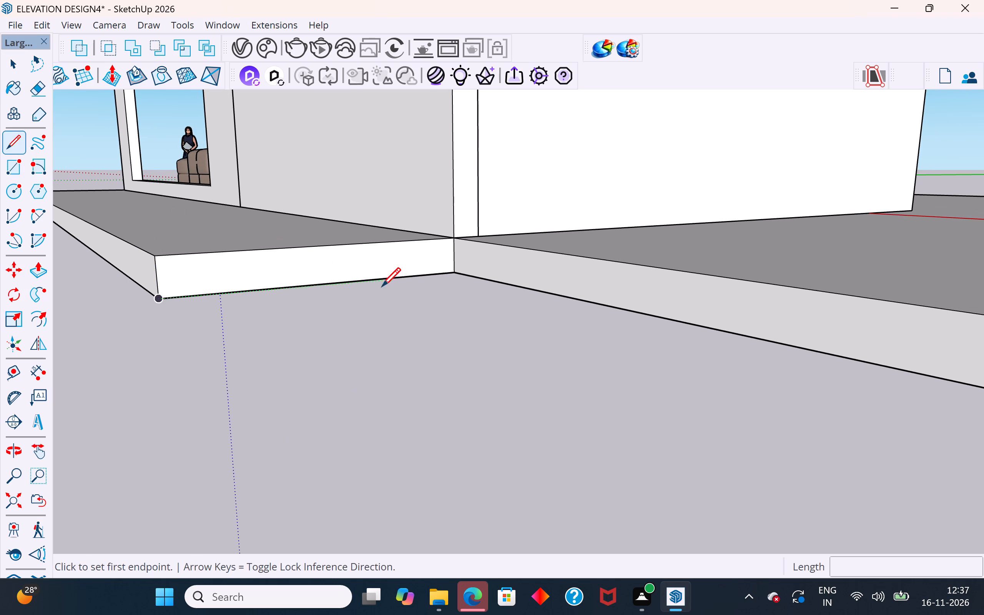
scroll(304, 276, "down", 5)
scroll(868, 324, "up", 4)
scroll(864, 381, "up", 9)
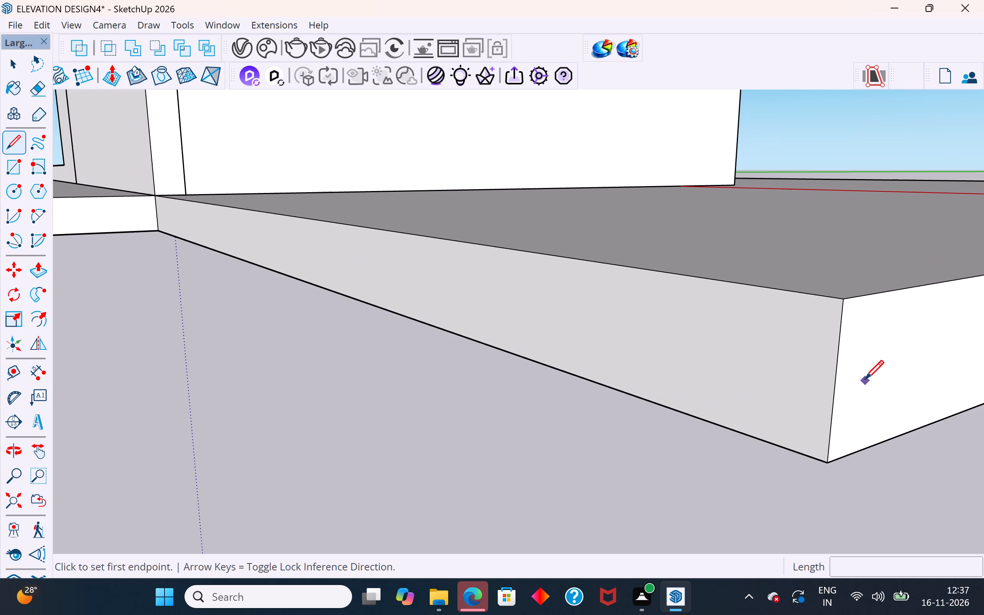
left_click(844, 301)
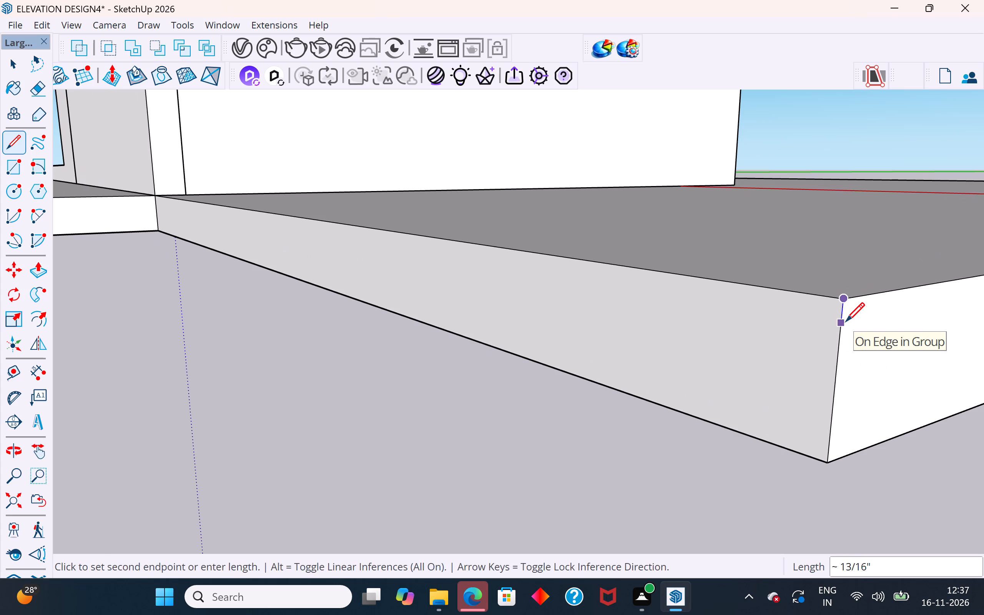
type("0.6\"")
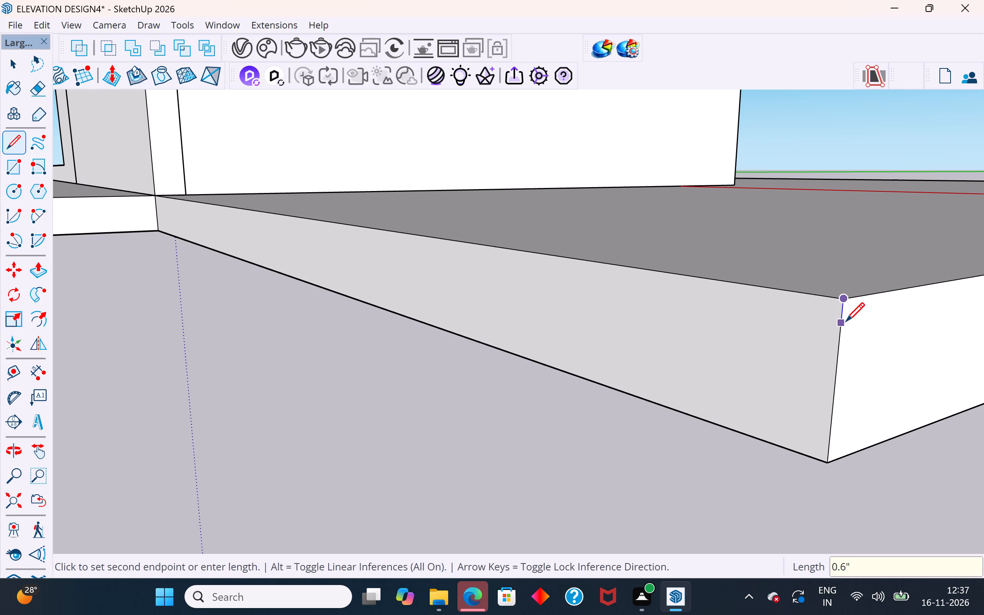
key("Return")
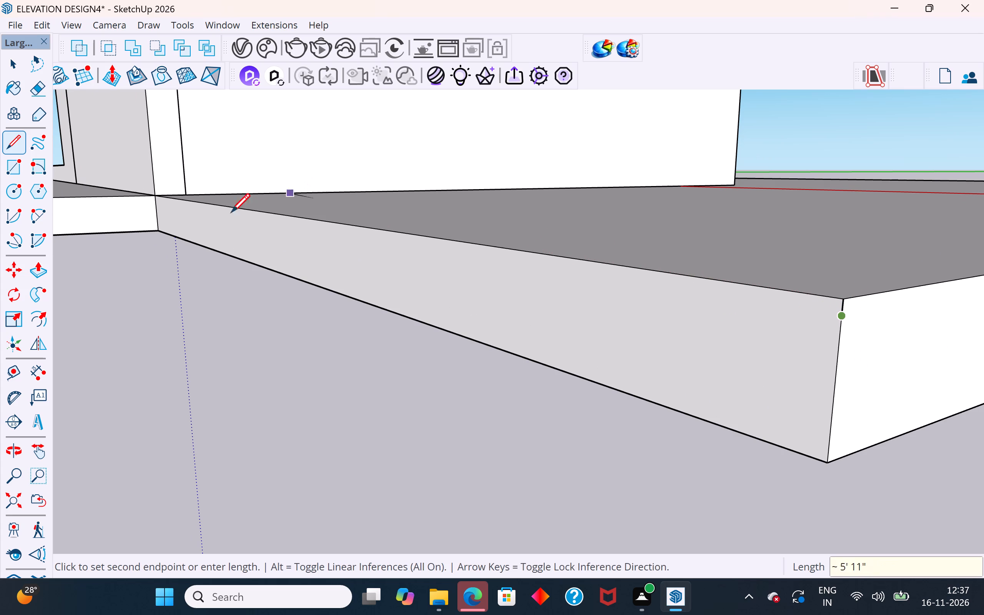
scroll(151, 200, "up", 4)
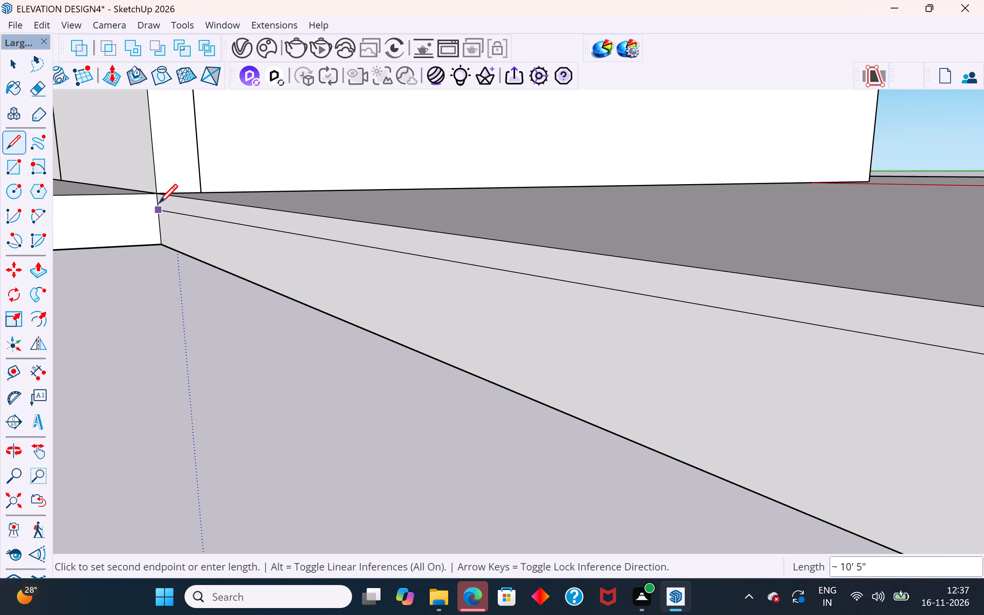
scroll(160, 204, "up", 5)
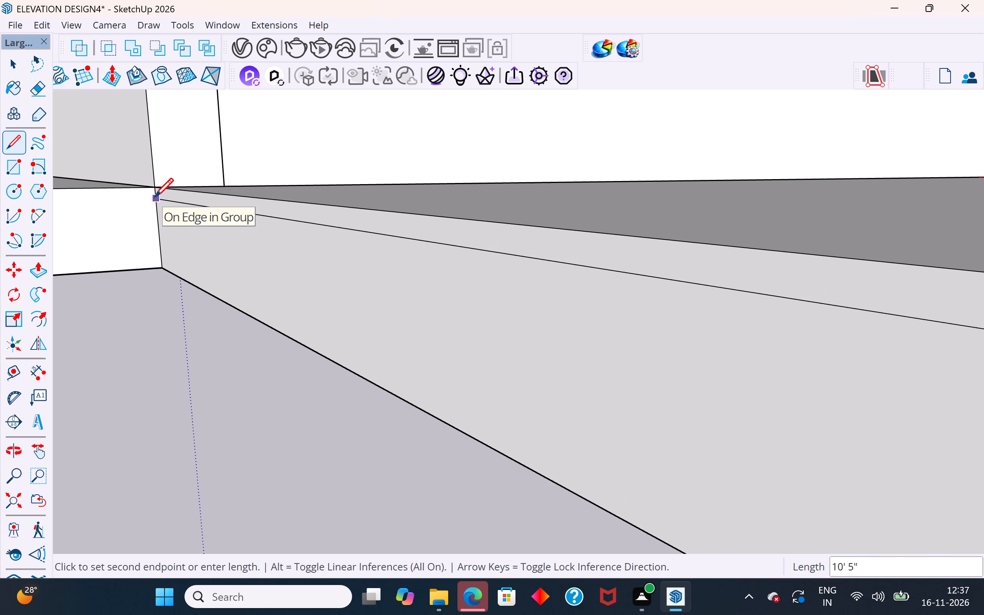
scroll(155, 199, "down", 8)
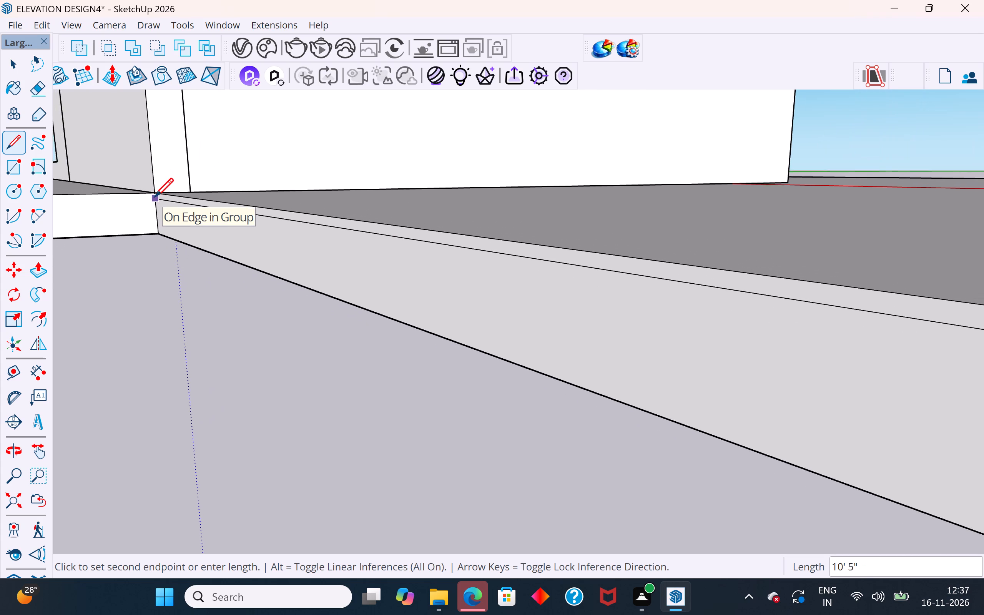
scroll(155, 199, "down", 3)
key("Escape")
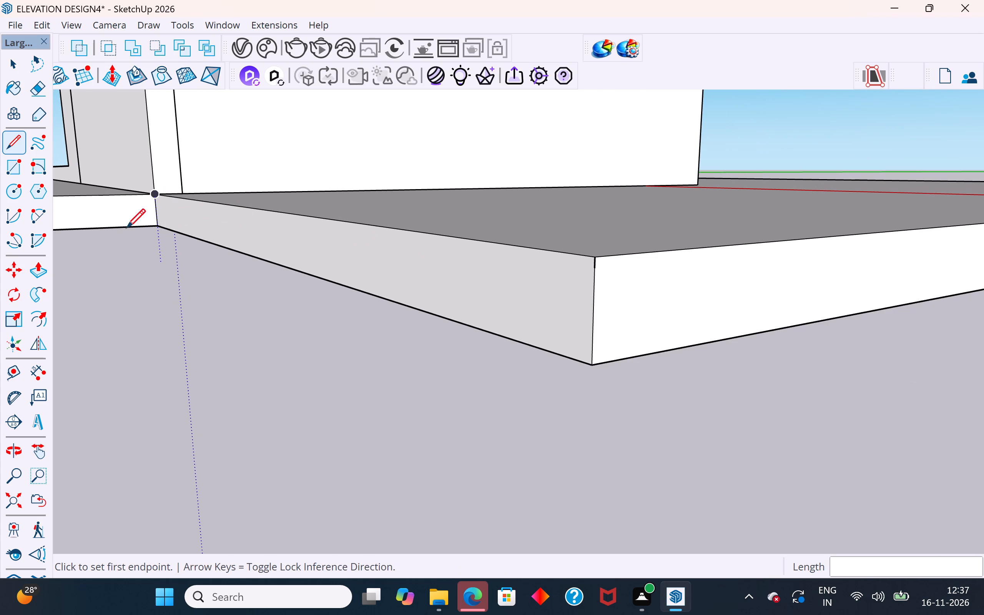
Draw a 0.6" vertical edge down from the slab's top inner corner, where the front strip meets the partition.
left_click(11, 140)
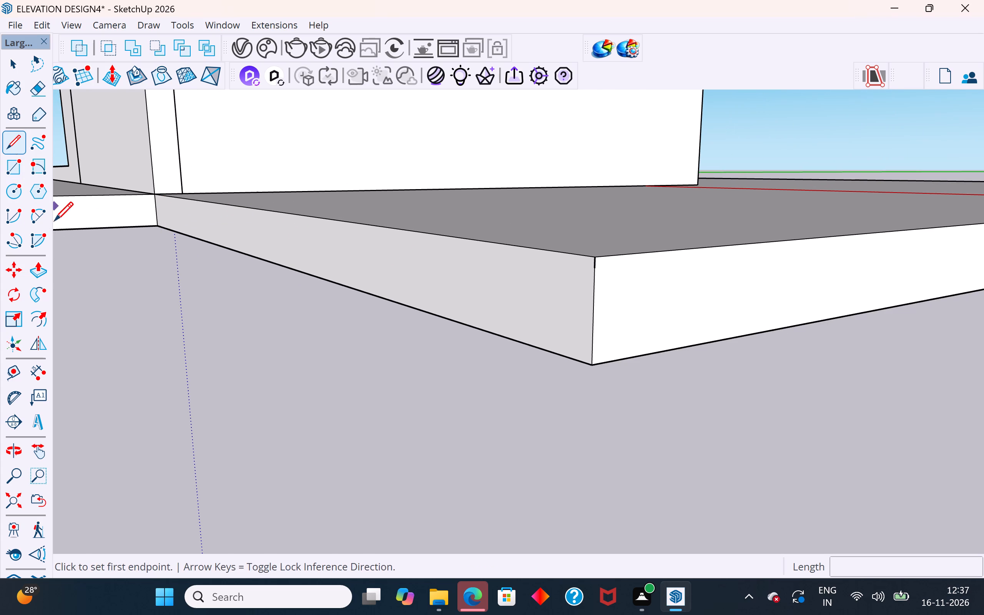
scroll(145, 204, "up", 17)
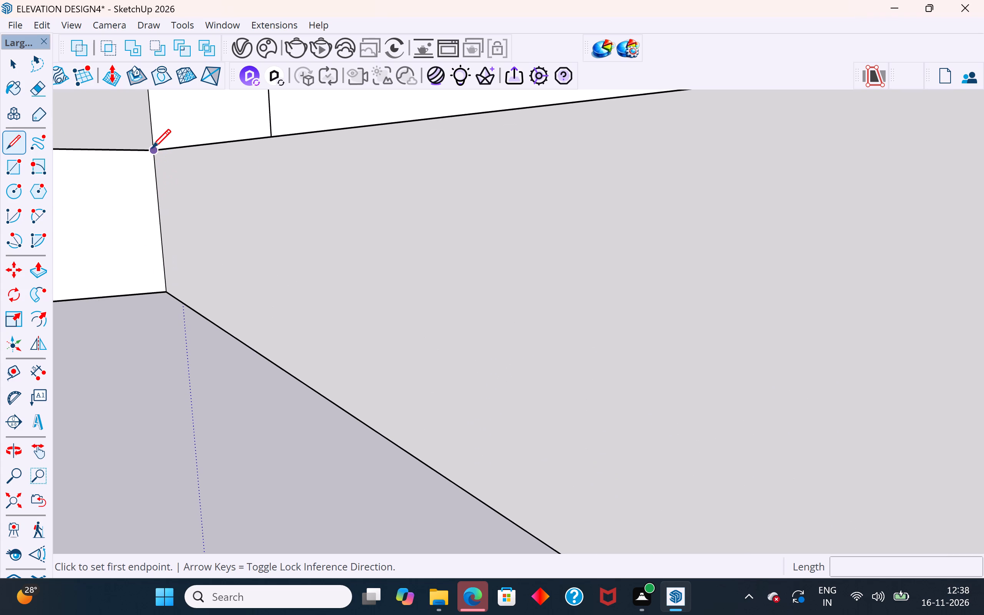
left_click(152, 150)
type("0.6")
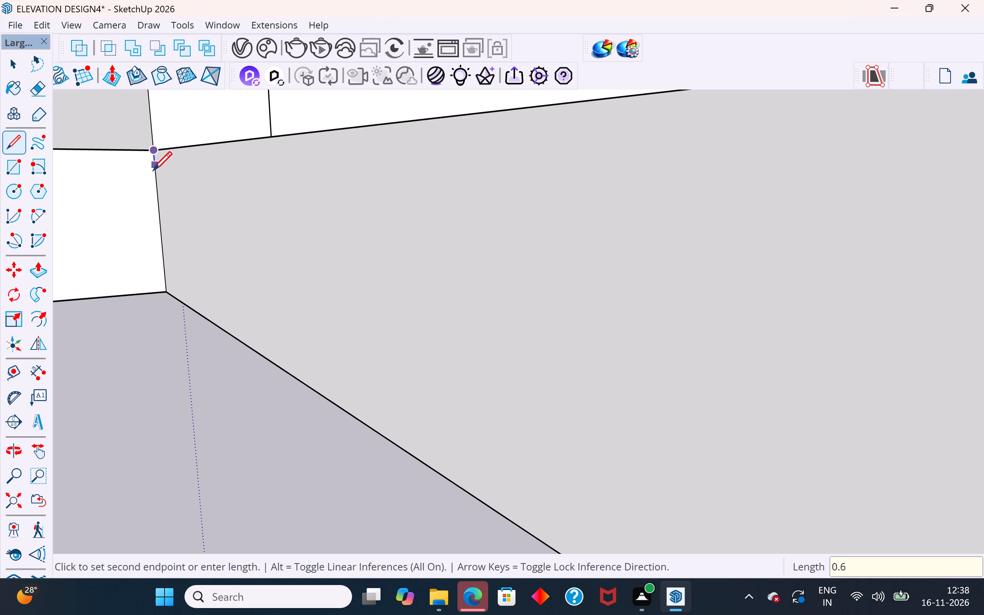
key("shift+quotedbl")
left_click(153, 172)
key("Return")
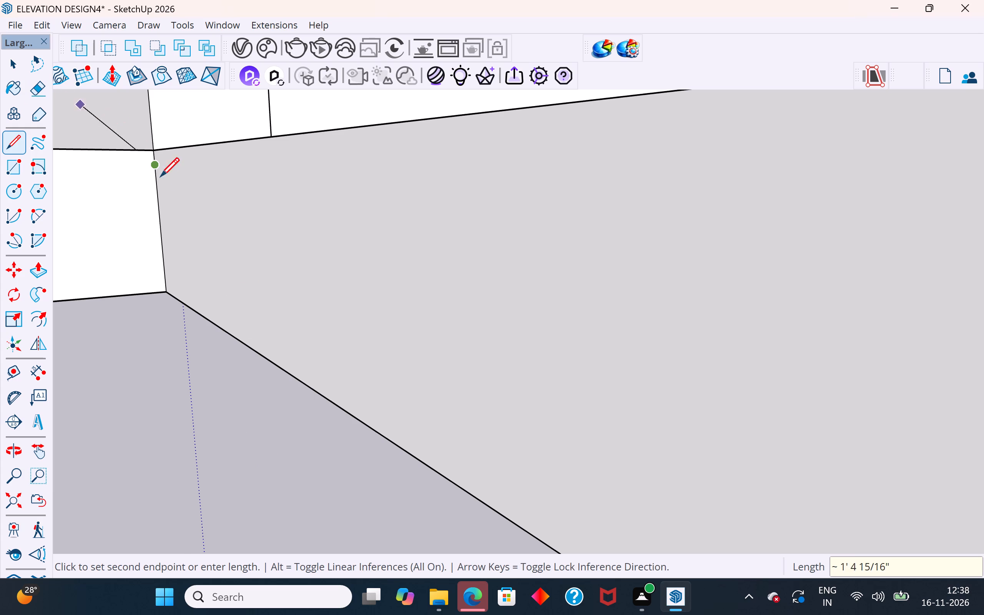
key("Escape")
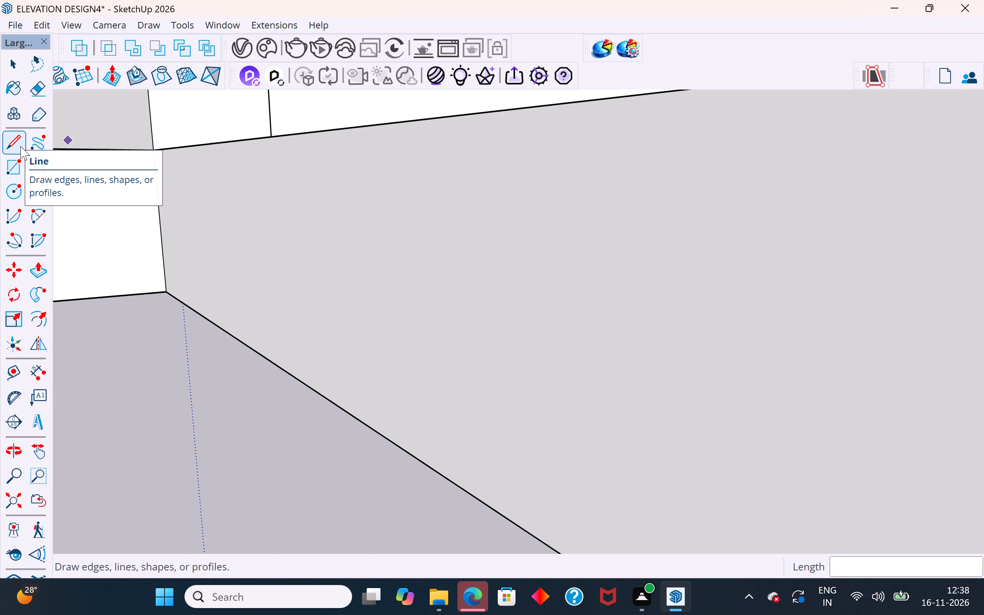
left_click(22, 56)
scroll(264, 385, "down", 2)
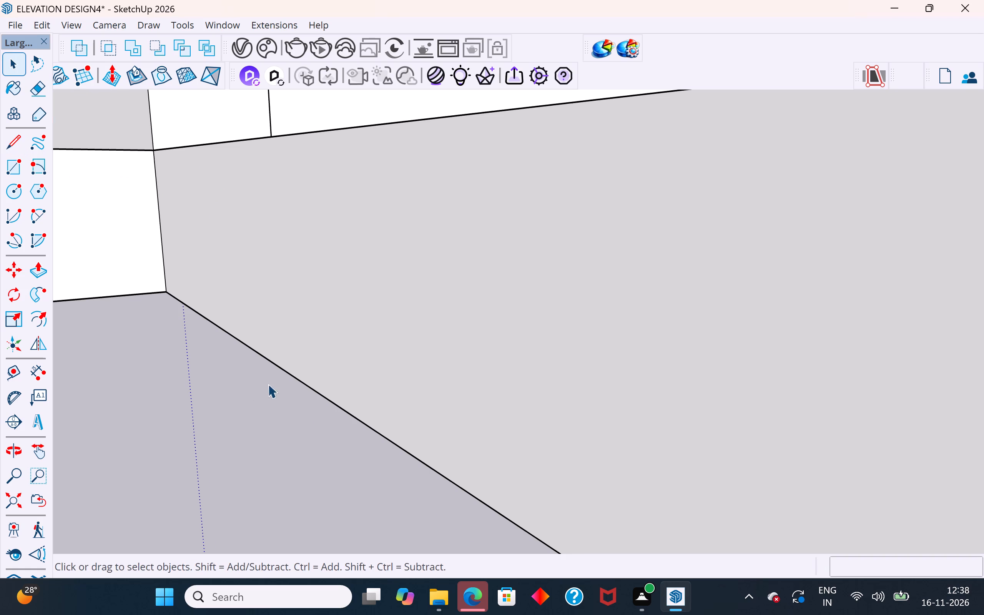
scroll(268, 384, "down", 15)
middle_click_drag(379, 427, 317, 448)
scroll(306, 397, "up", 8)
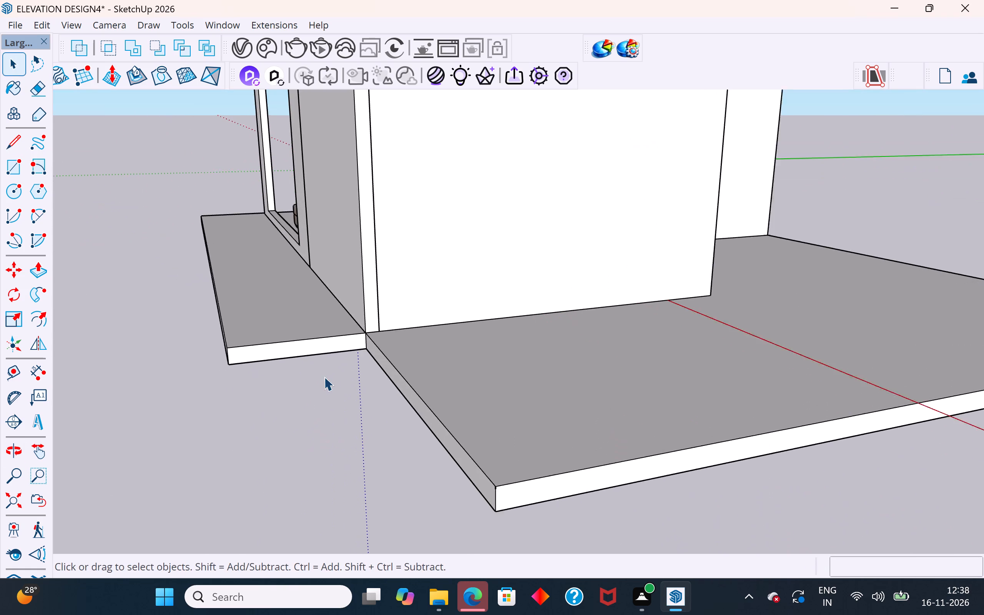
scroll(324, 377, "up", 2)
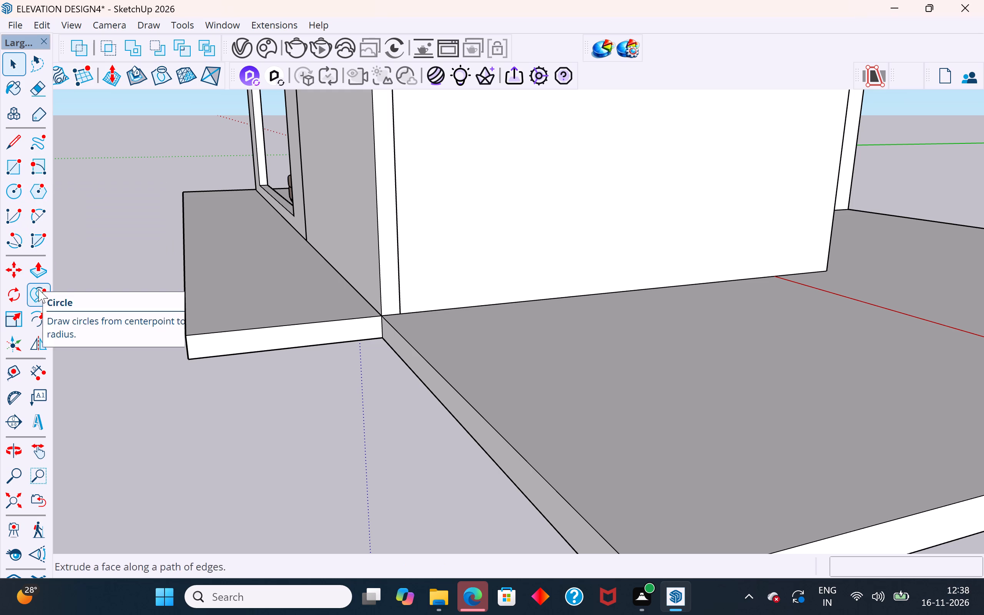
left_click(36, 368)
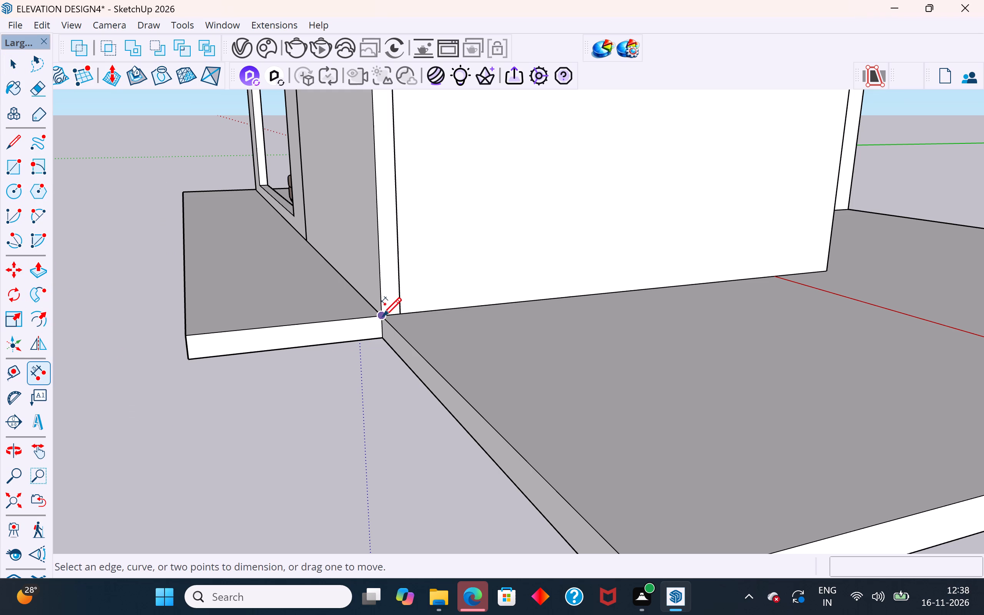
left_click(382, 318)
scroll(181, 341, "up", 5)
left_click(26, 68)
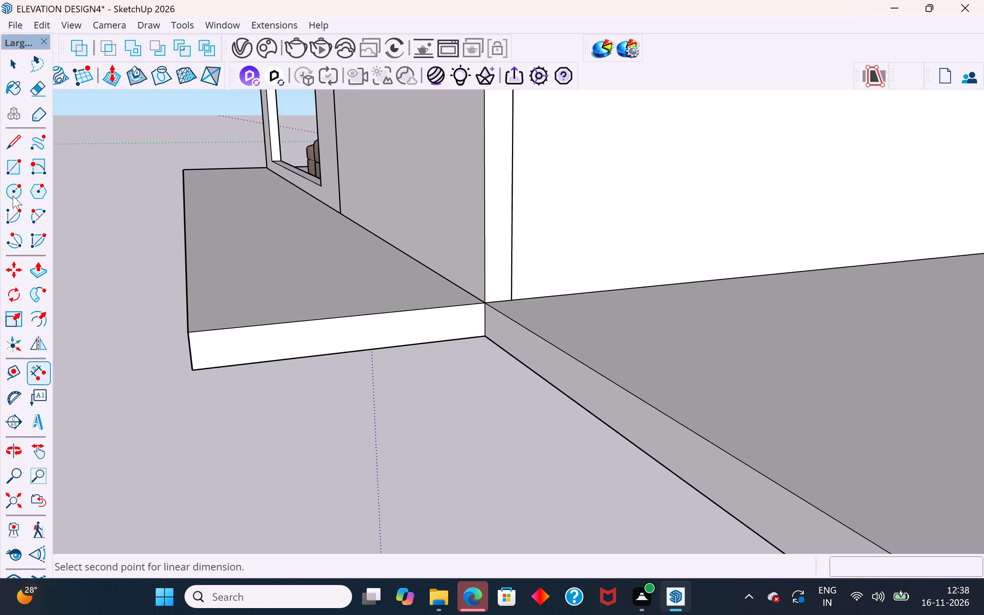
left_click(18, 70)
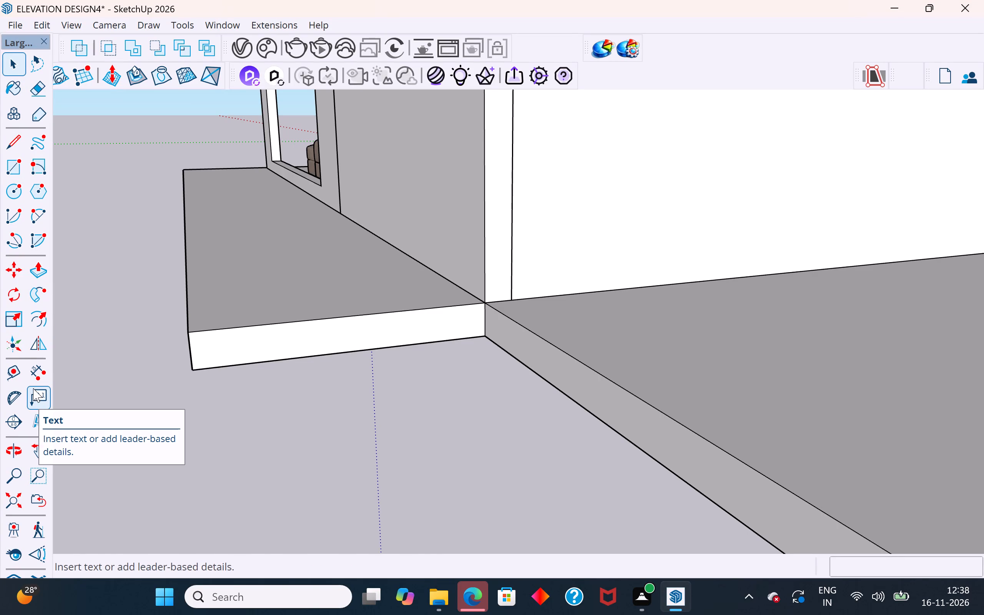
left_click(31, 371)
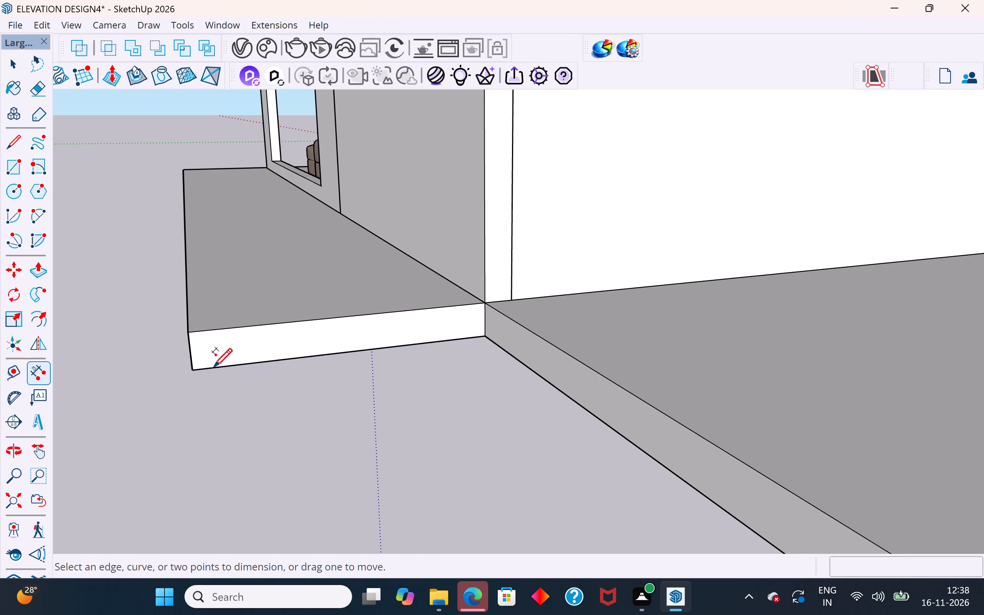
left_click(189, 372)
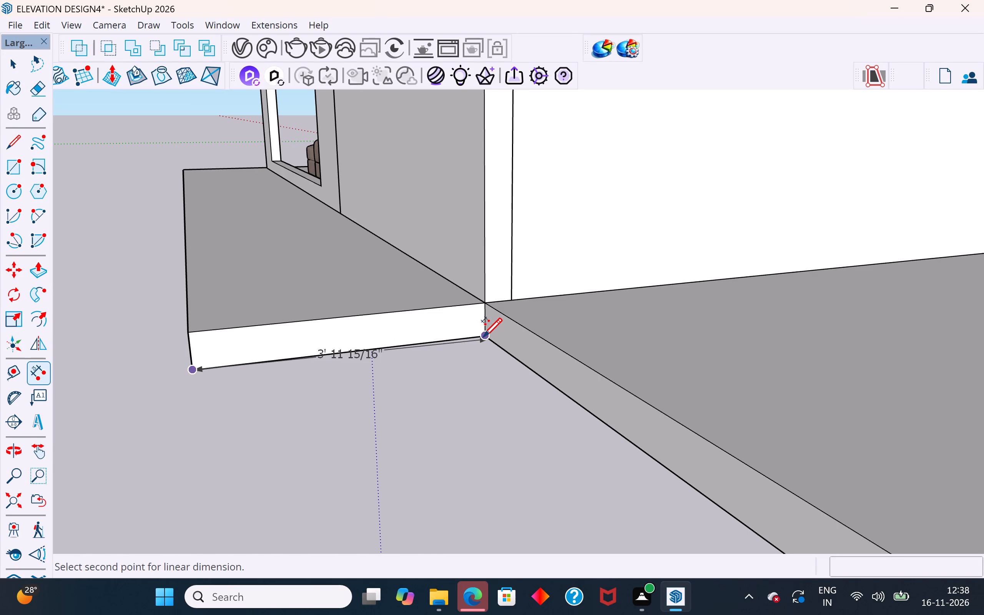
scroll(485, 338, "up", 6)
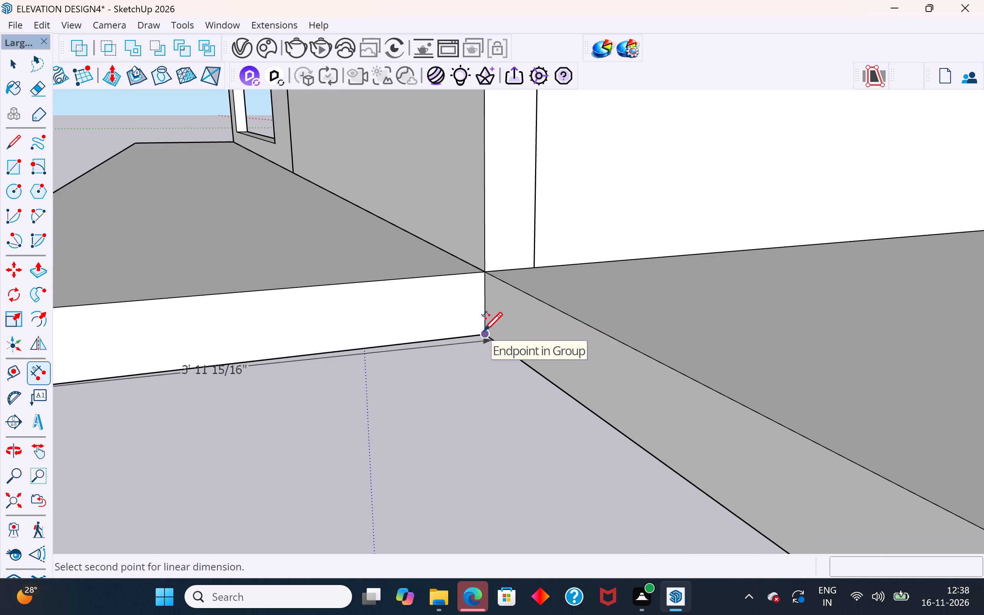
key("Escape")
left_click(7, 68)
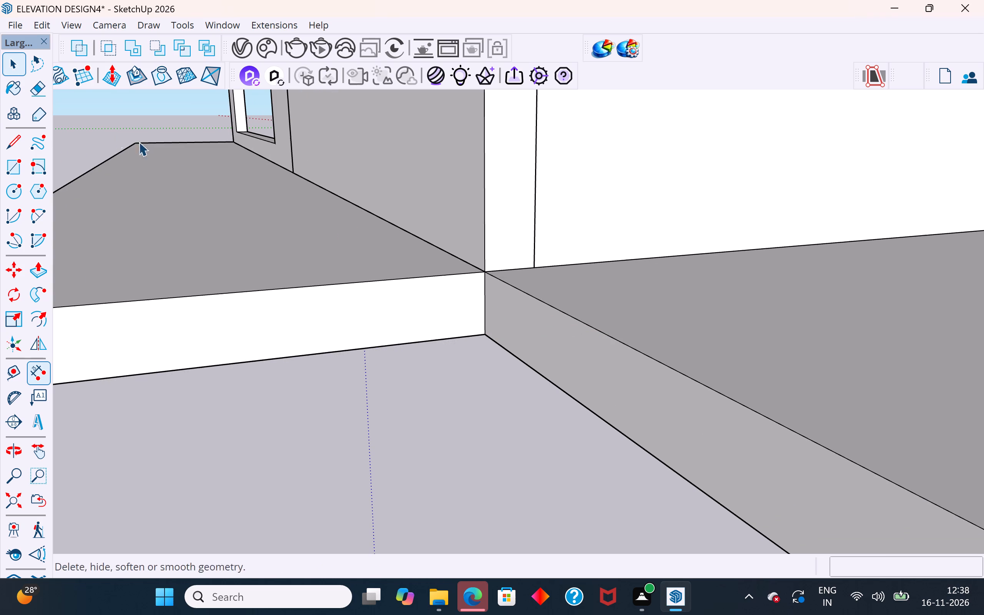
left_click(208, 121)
Examine the stepped slab corner and the exposed edges of the wider floor slab from several angles.
scroll(332, 296, "down", 7)
middle_click_drag(392, 368, 392, 431)
scroll(530, 284, "down", 7)
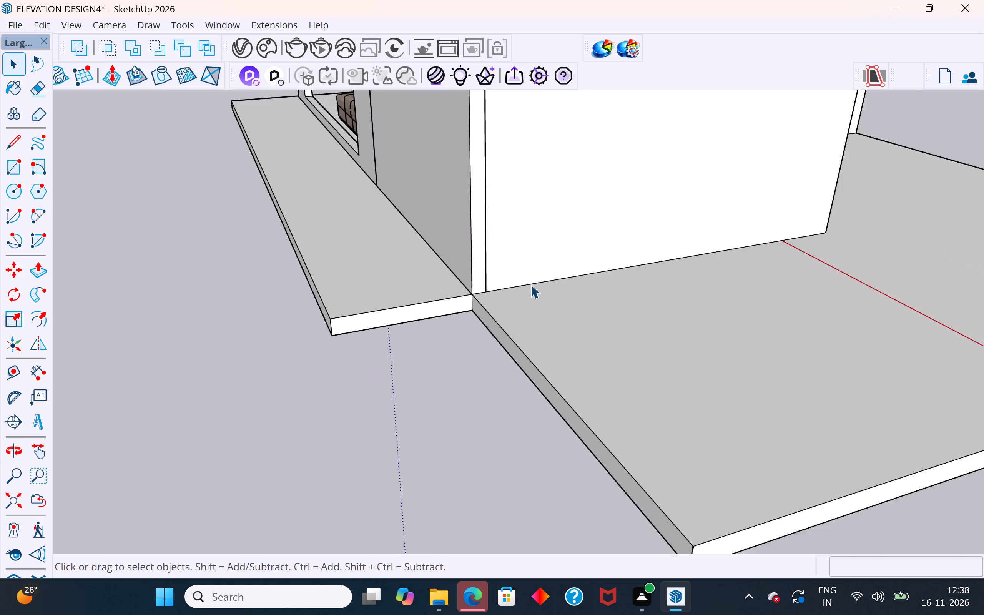
scroll(542, 320, "up", 1)
middle_click_drag(542, 333, 517, 379)
scroll(579, 176, "down", 6)
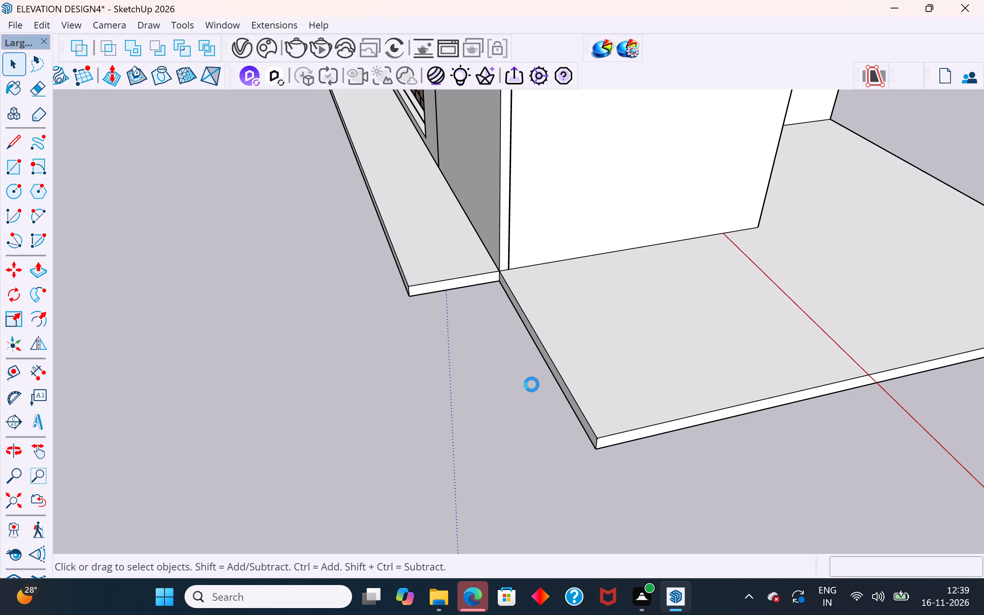
scroll(547, 338, "up", 2)
scroll(522, 423, "up", 2)
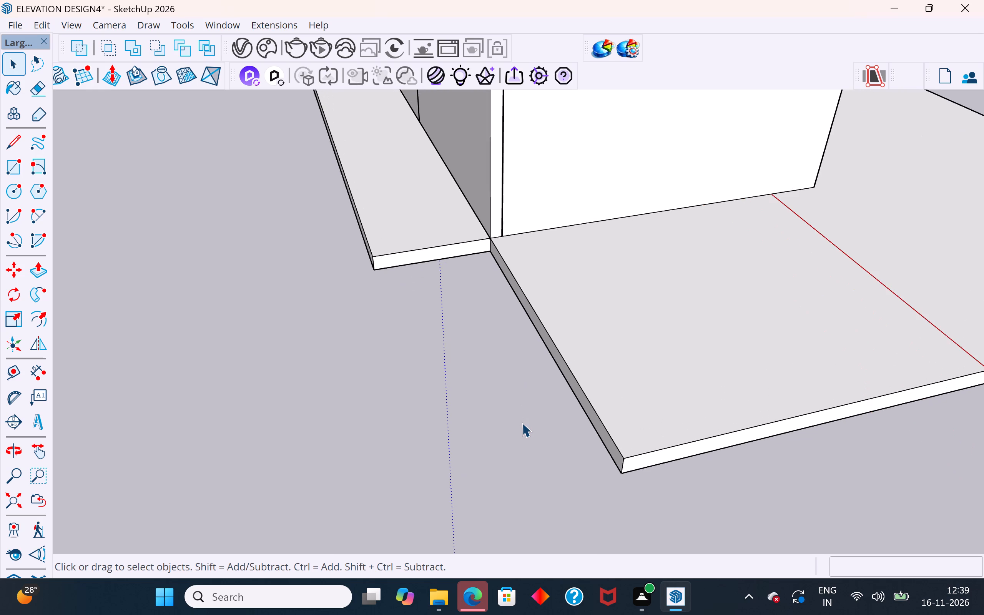
middle_click_drag(522, 423, 816, 353)
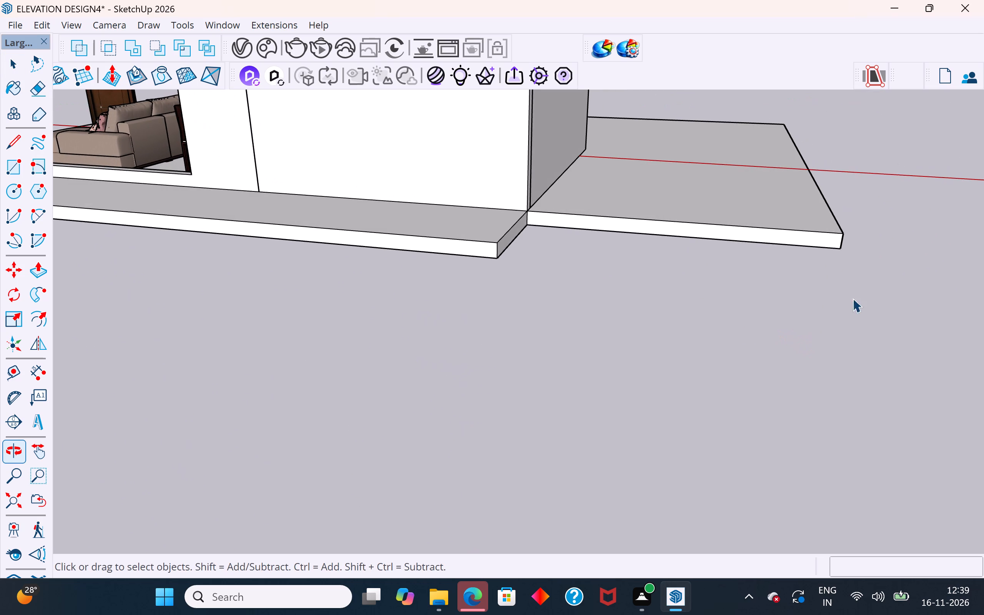
scroll(876, 248, "up", 3)
middle_click_drag(867, 248, 749, 322)
scroll(855, 240, "up", 1)
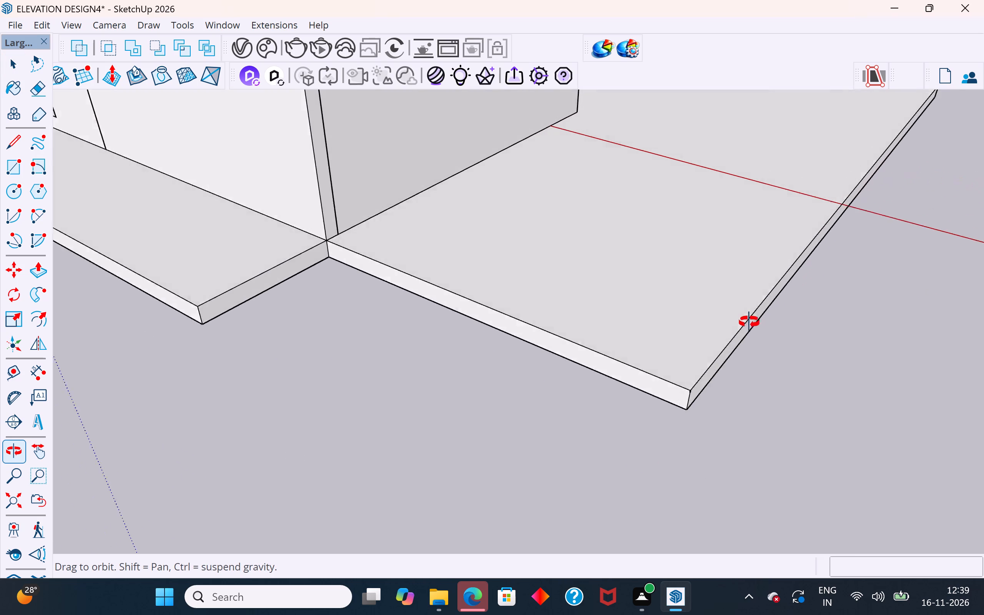
middle_click_drag(749, 322, 694, 282)
scroll(703, 288, "down", 3)
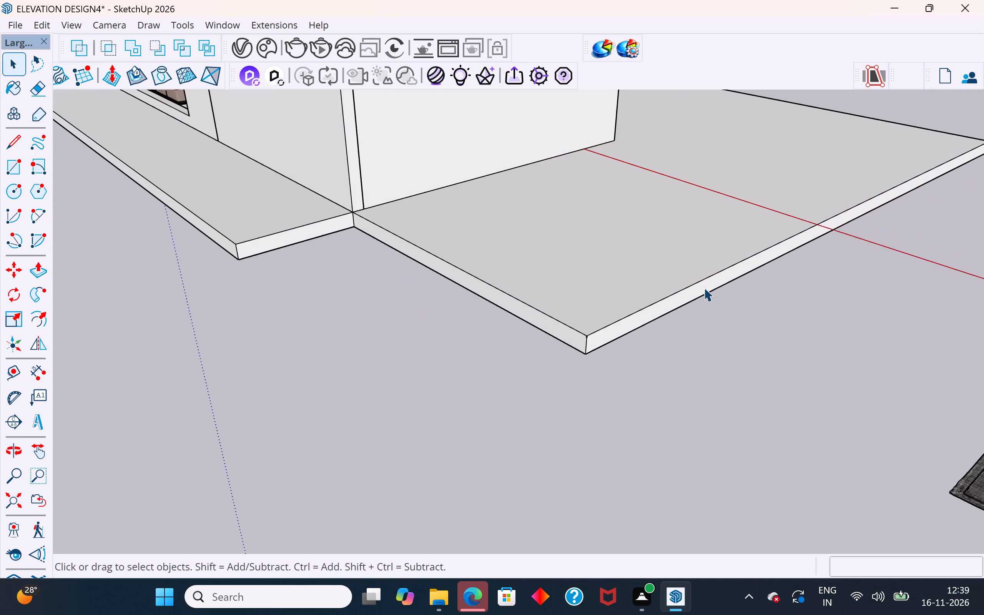
scroll(221, 235, "up", 2)
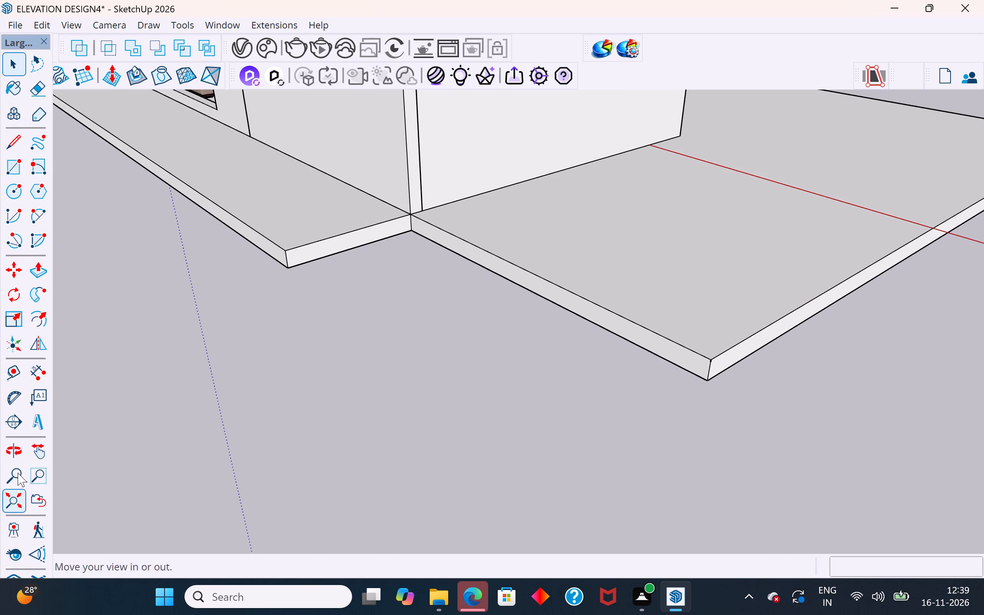
Place a guide line about 5/8" below the top edge of the slab's side face, beside the cut-back front strip.
left_click(16, 372)
scroll(520, 243, "up", 4)
middle_click_drag(465, 278, 515, 197)
scroll(485, 148, "up", 8)
left_click(475, 184)
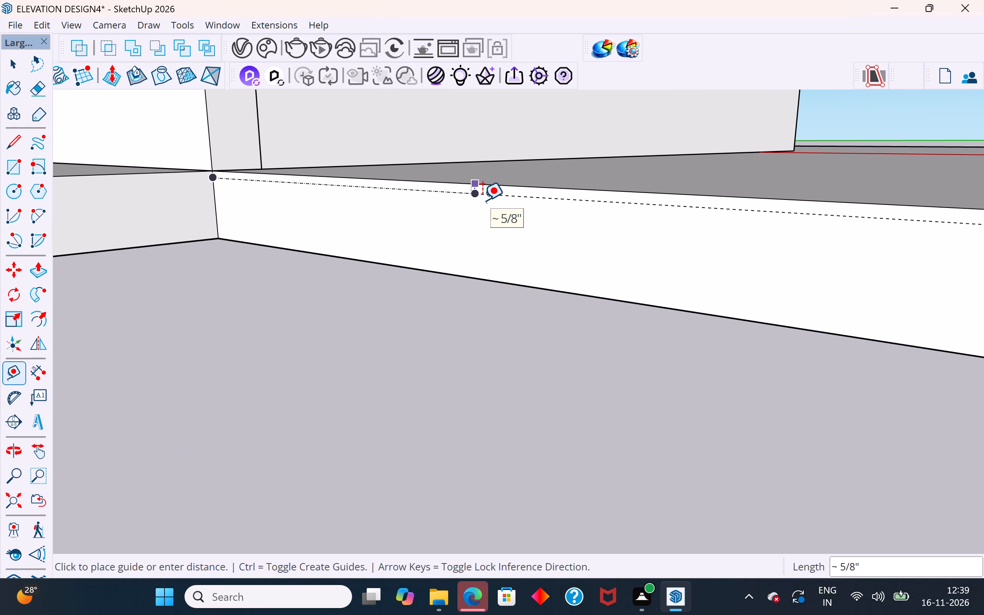
left_click(482, 200)
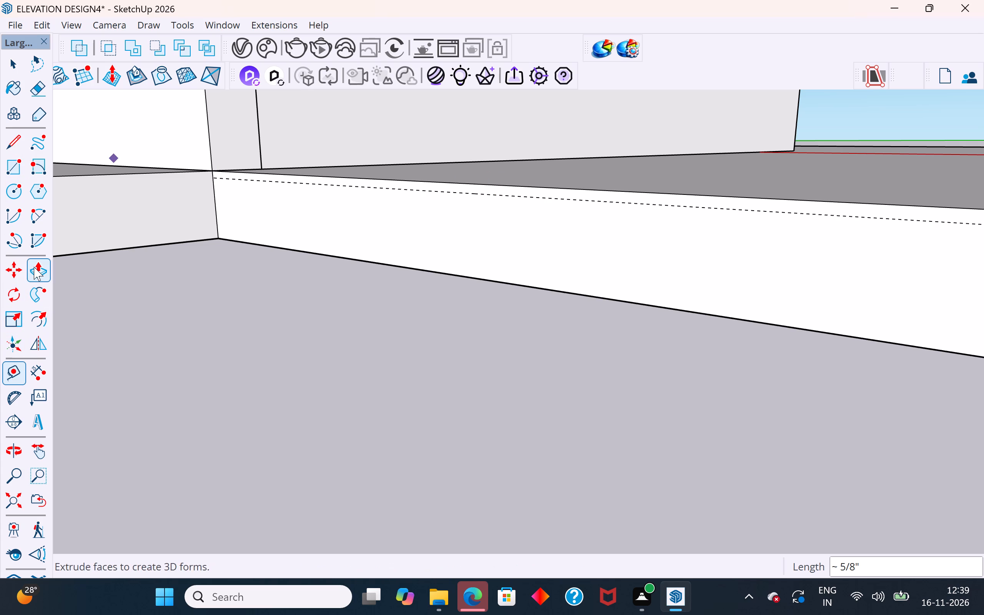
Draw a 10' 5" by about 5/8" rectangle on the slab's side face, from its top inner corner to the guide at the outer corner.
left_click(18, 170)
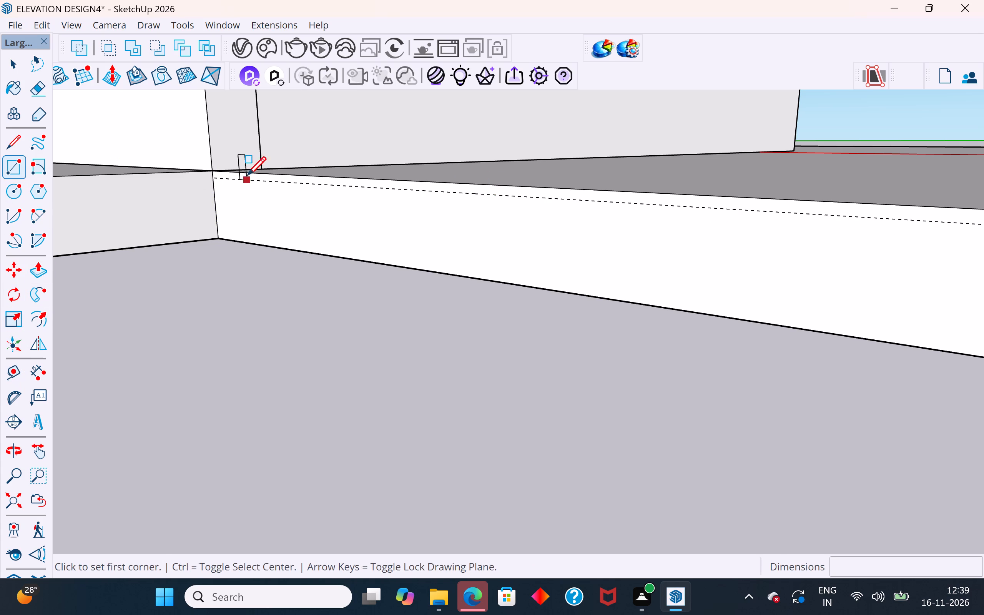
left_click(214, 175)
scroll(214, 175, "down", 4)
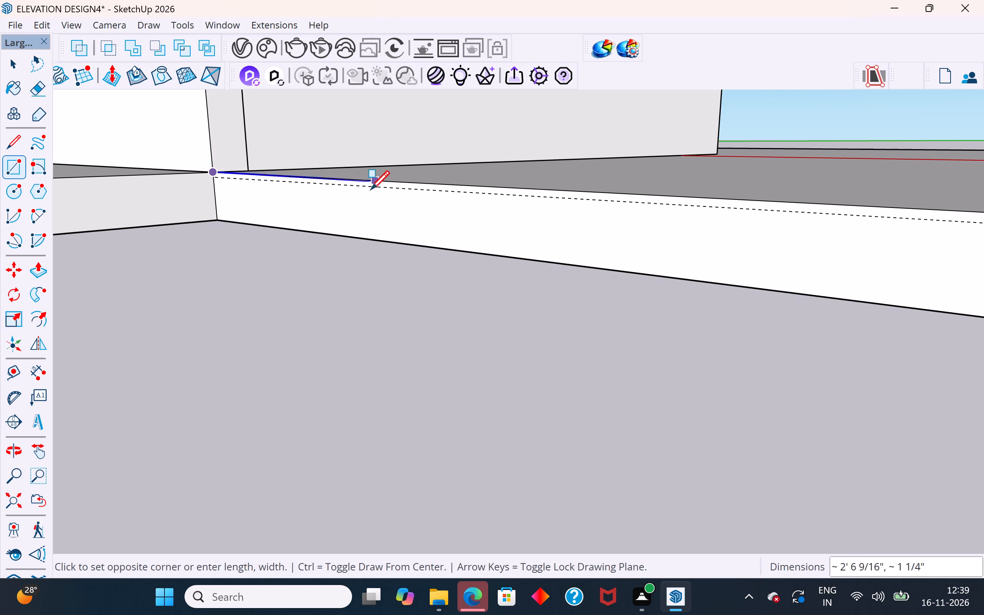
scroll(367, 194, "down", 4)
scroll(470, 201, "down", 8)
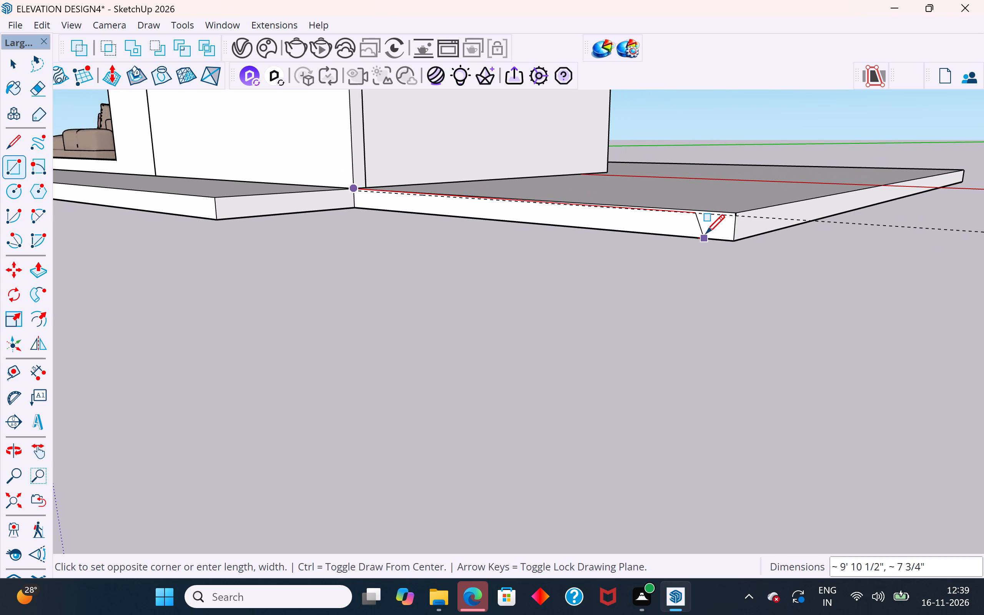
scroll(721, 228, "up", 9)
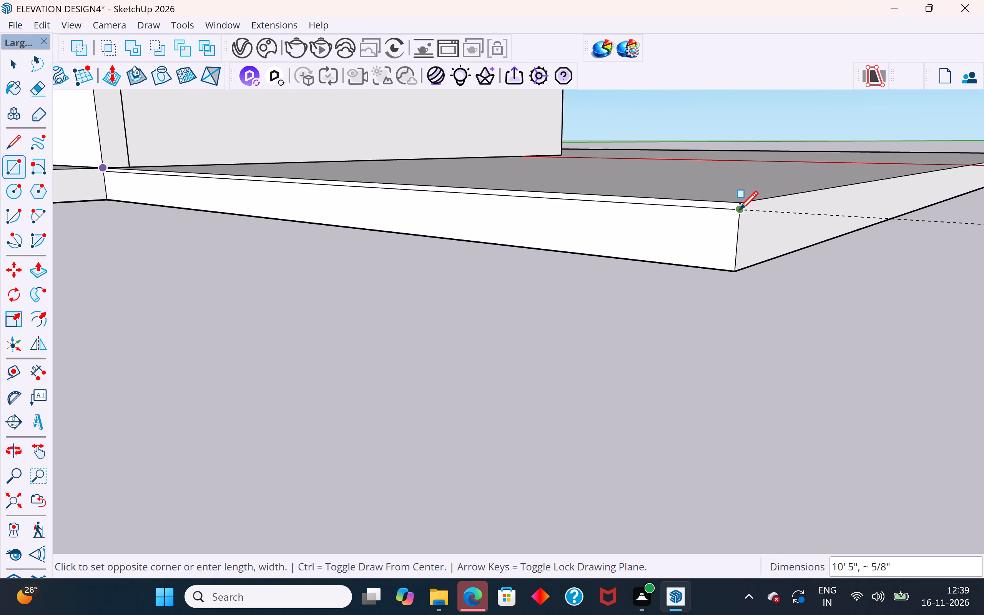
left_click(739, 212)
left_click(16, 64)
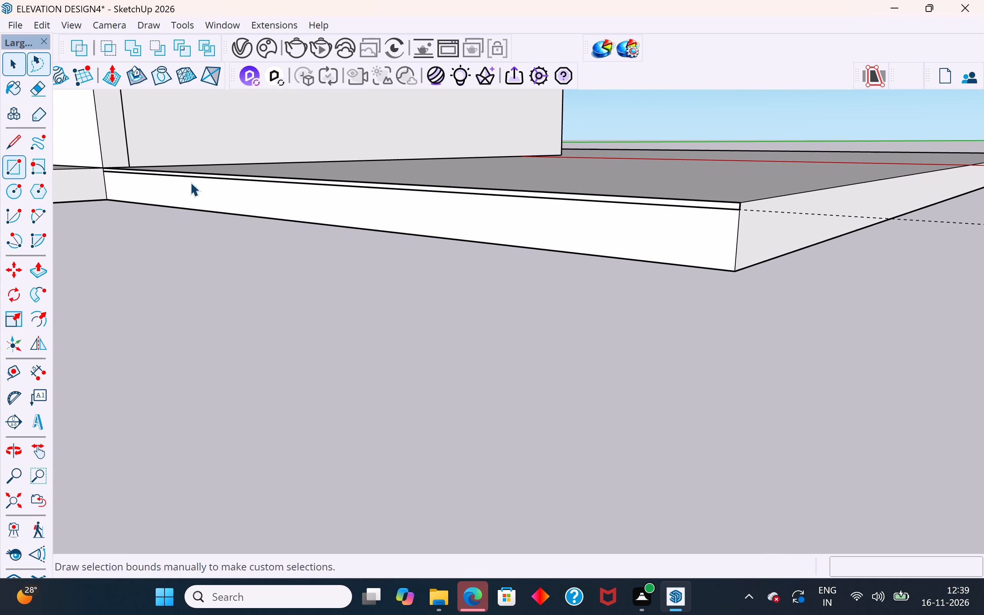
Extrude the thin rectangle outward about 3/8" from the slab's side face with Push/Pull.
scroll(532, 298, "down", 5)
middle_click_drag(600, 299, 572, 335)
scroll(649, 254, "down", 5)
middle_click_drag(588, 361, 580, 384)
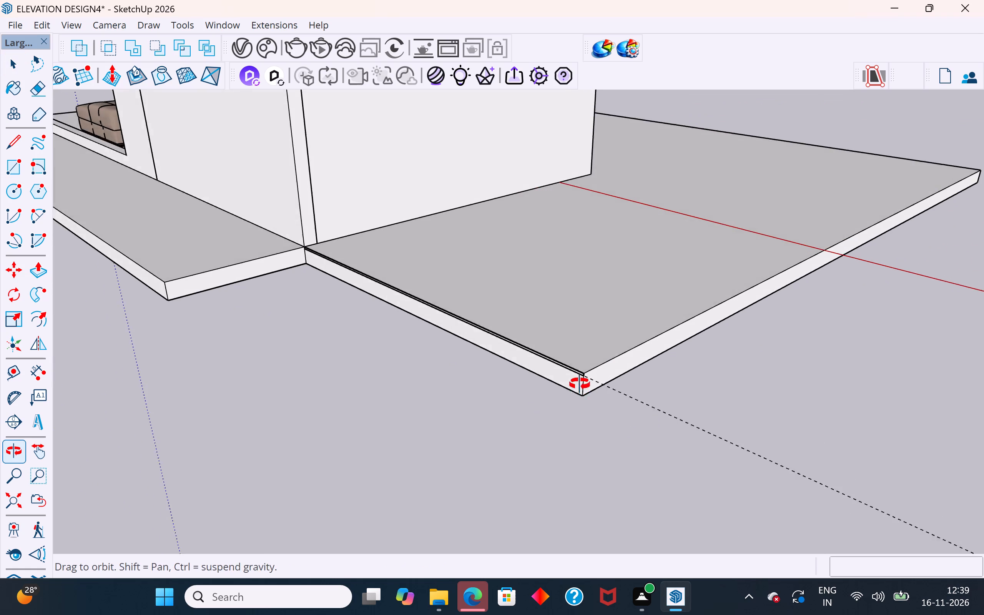
middle_click_drag(580, 384, 579, 389)
middle_click_drag(576, 398, 562, 408)
scroll(562, 408, "up", 13)
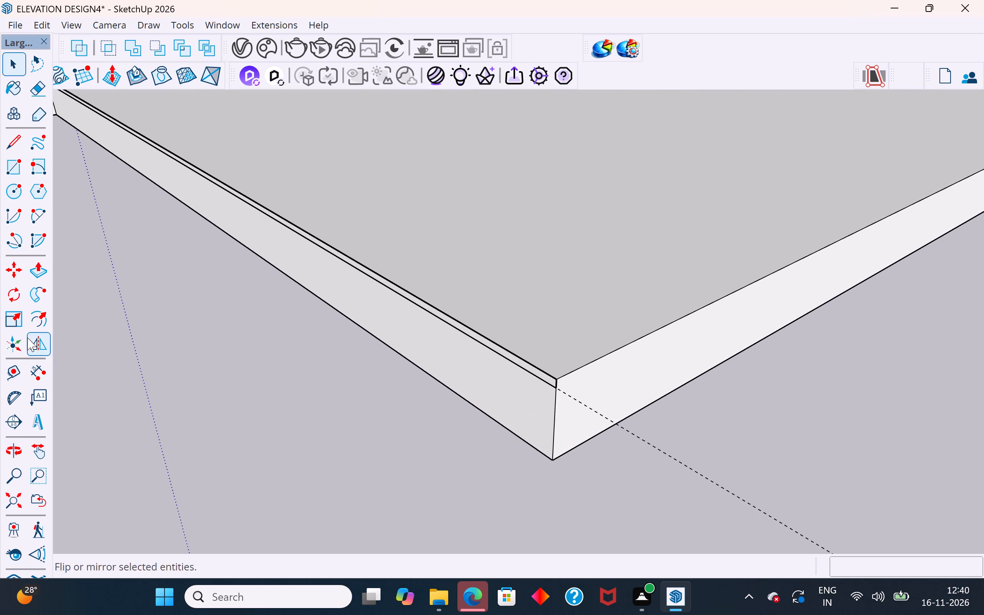
left_click(40, 271)
scroll(522, 375, "up", 3)
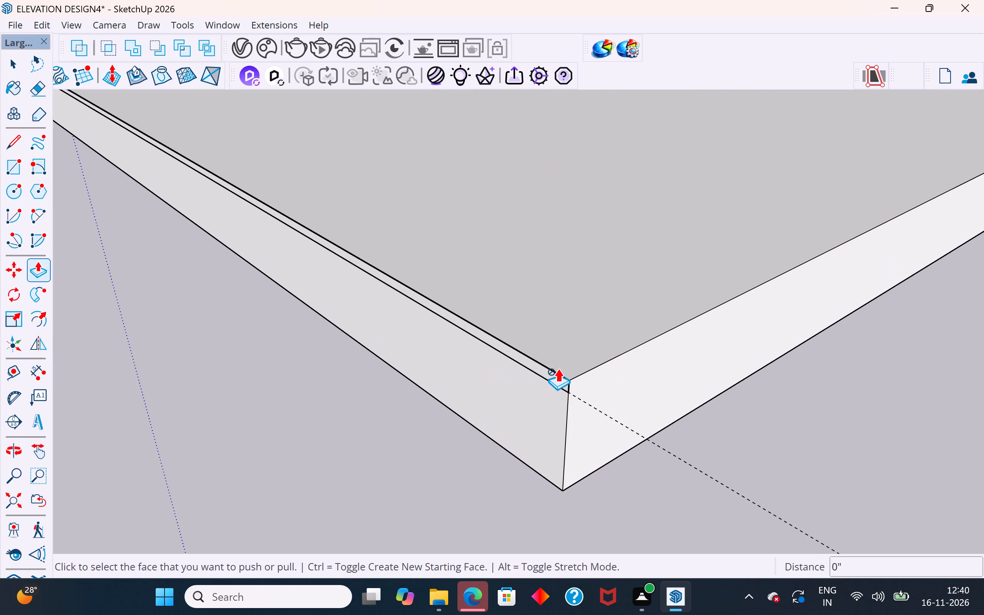
left_click(558, 376)
scroll(554, 383, "up", 4)
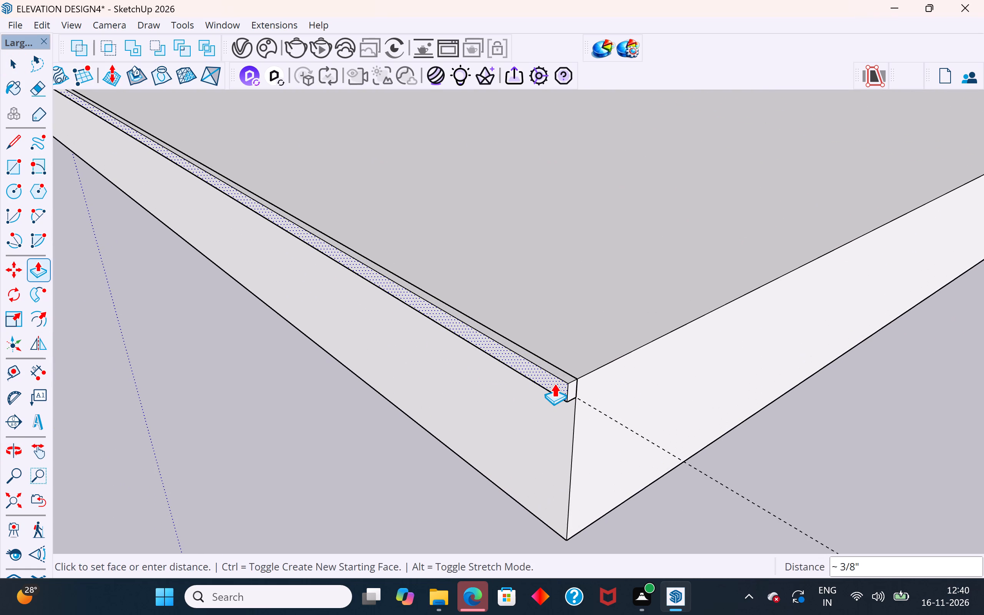
double_click(554, 383)
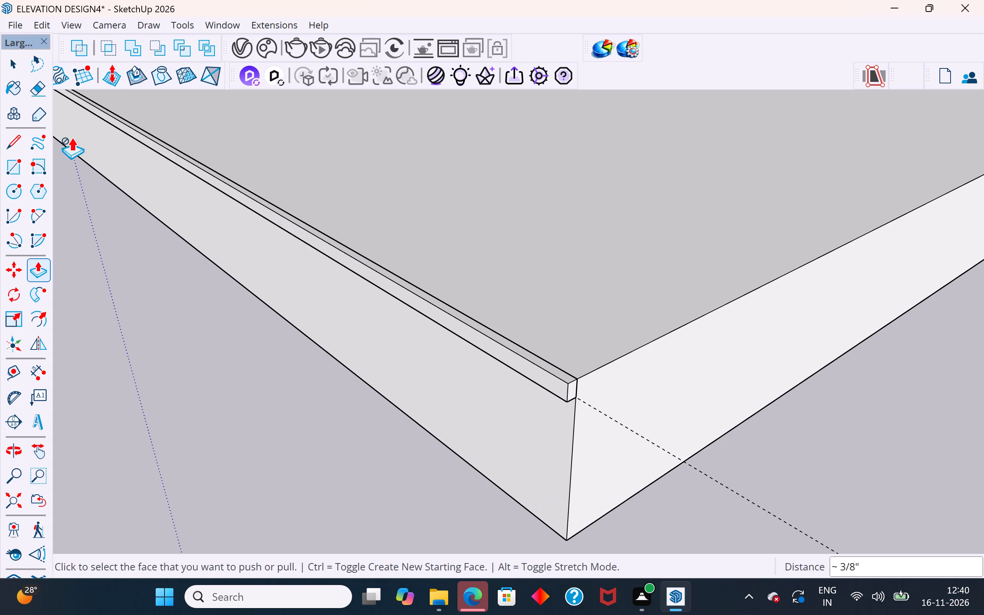
Make the extruded edge strip, with all its connected faces and edges, into a group.
left_click(16, 68)
left_click(191, 362)
left_click(570, 395)
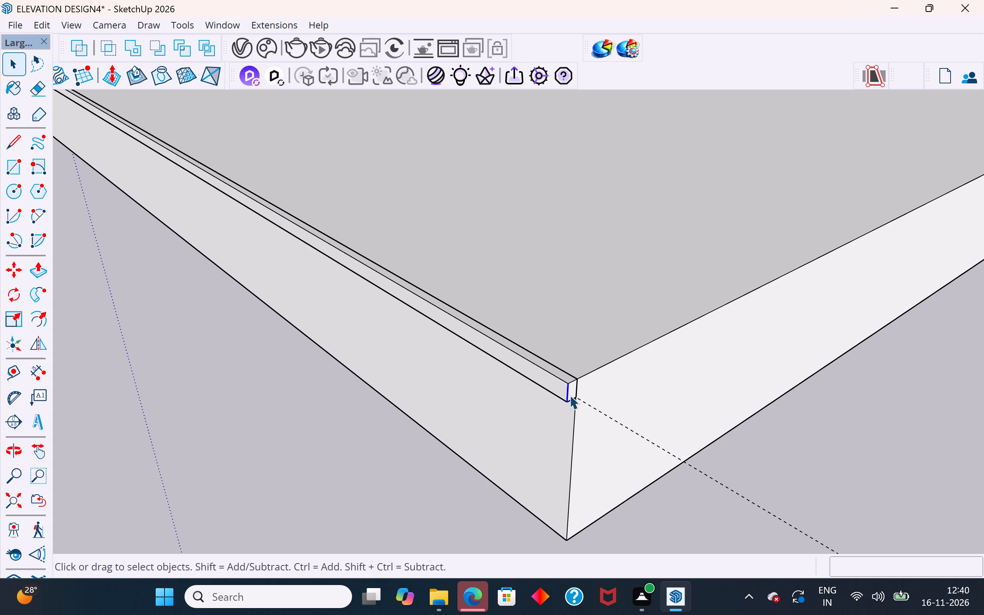
triple_click(570, 395)
right_click(570, 395)
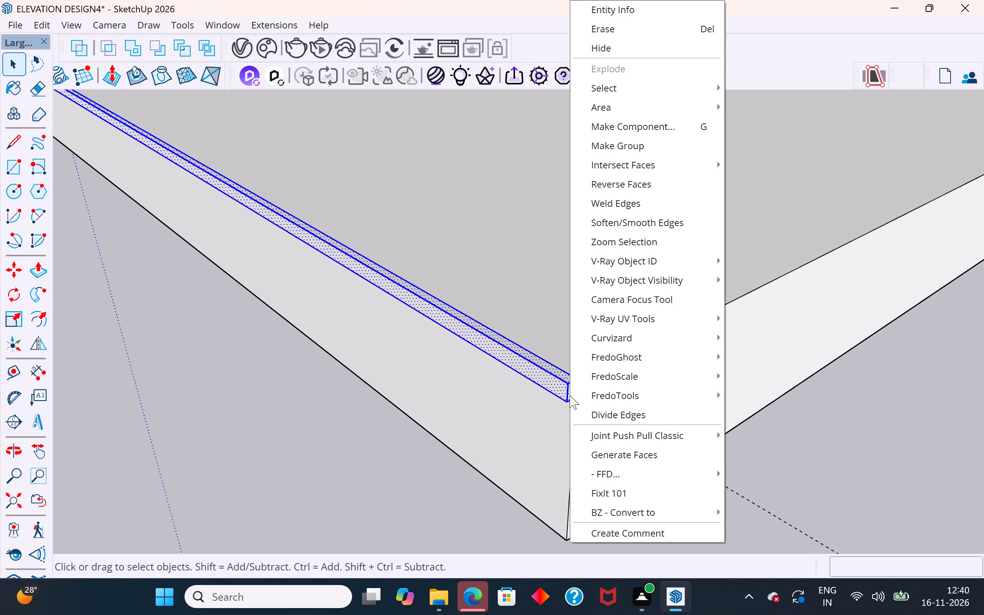
scroll(570, 395, "down", 3)
left_click(643, 143)
left_click(726, 458)
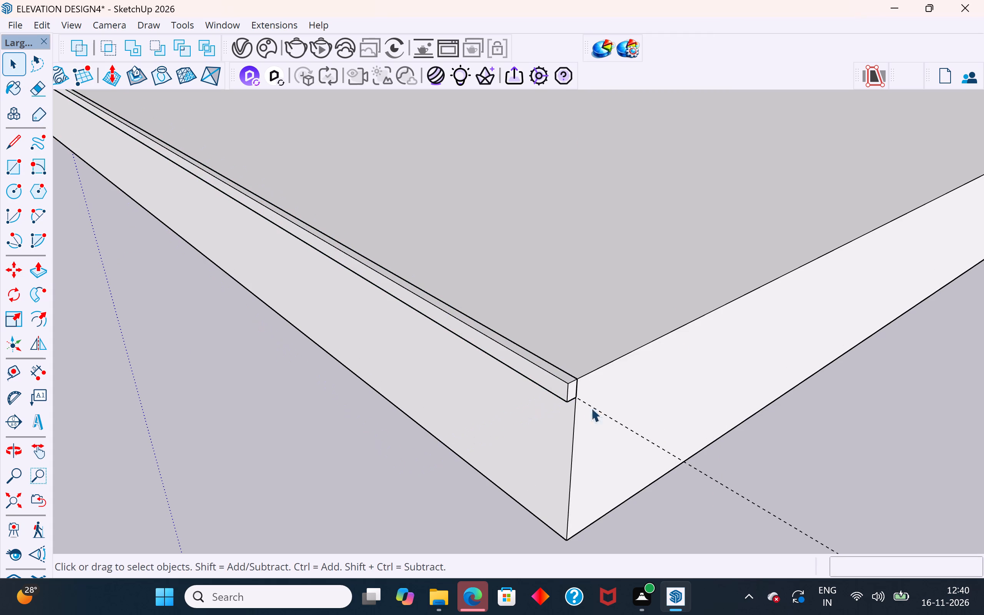
Select the grouped edge strip along the top of the slab's side face.
left_click(570, 392)
scroll(570, 392, "down", 12)
middle_click_drag(570, 392, 695, 392)
scroll(728, 422, "down", 11)
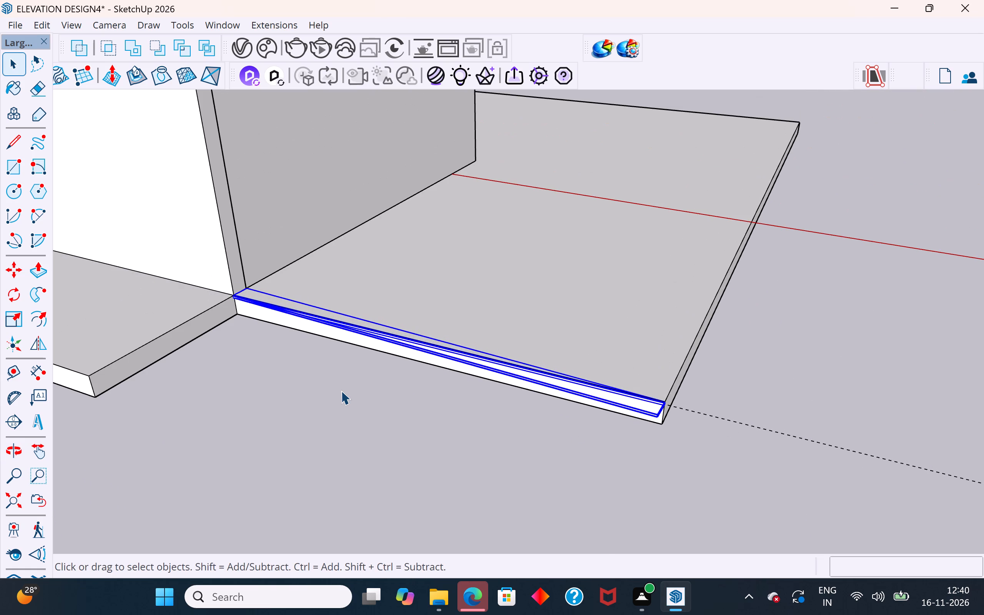
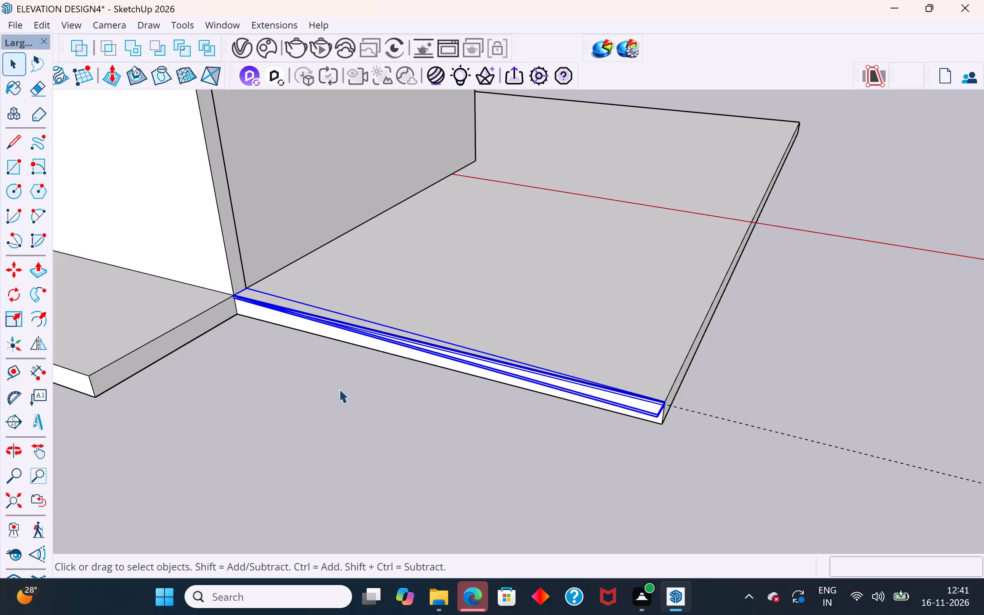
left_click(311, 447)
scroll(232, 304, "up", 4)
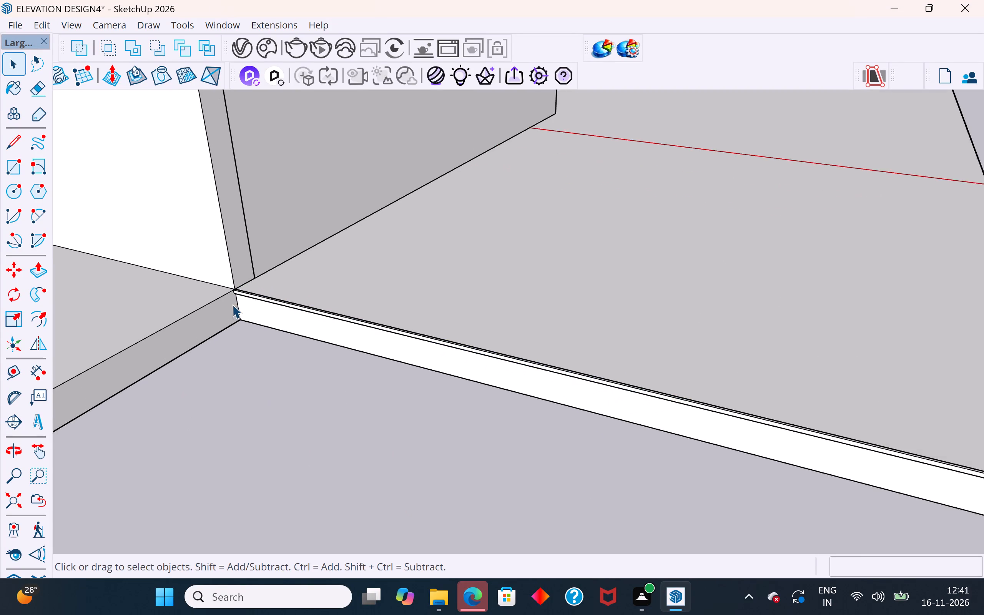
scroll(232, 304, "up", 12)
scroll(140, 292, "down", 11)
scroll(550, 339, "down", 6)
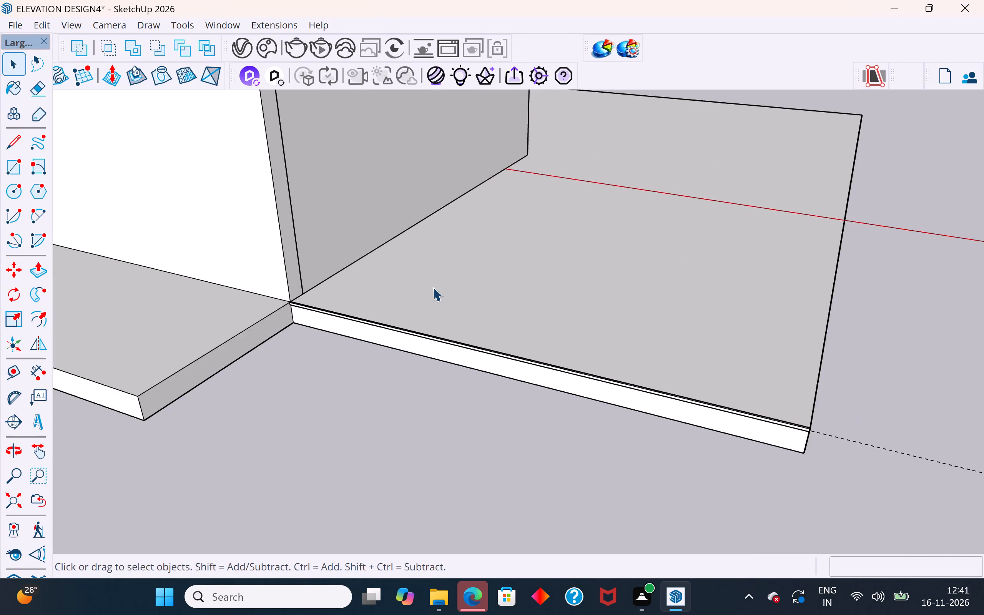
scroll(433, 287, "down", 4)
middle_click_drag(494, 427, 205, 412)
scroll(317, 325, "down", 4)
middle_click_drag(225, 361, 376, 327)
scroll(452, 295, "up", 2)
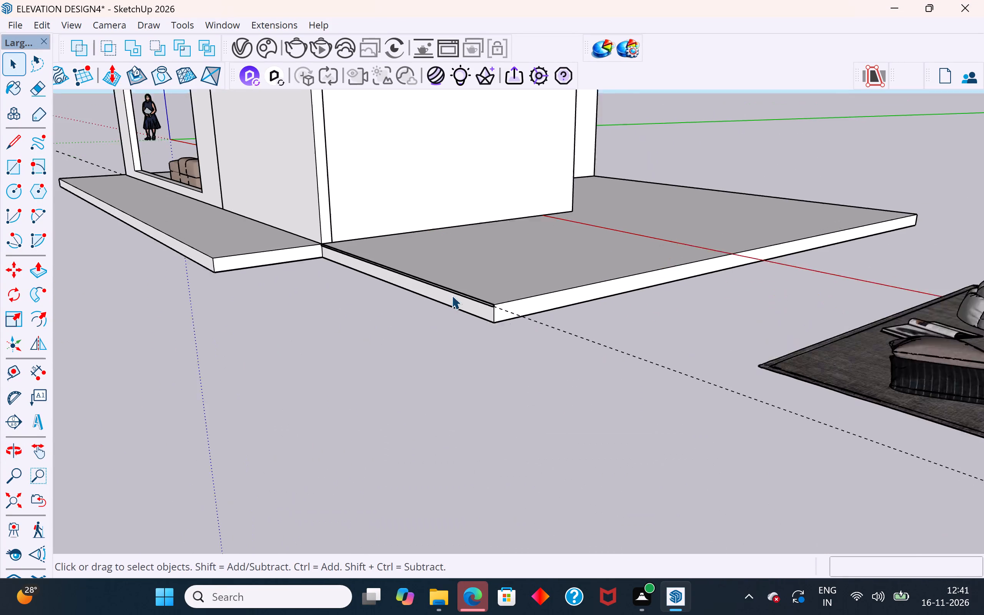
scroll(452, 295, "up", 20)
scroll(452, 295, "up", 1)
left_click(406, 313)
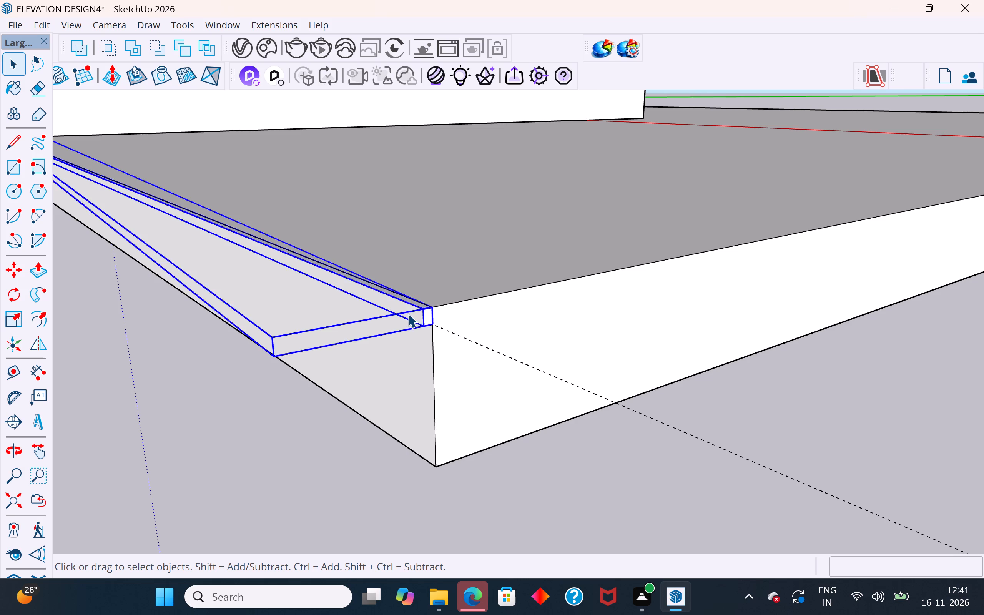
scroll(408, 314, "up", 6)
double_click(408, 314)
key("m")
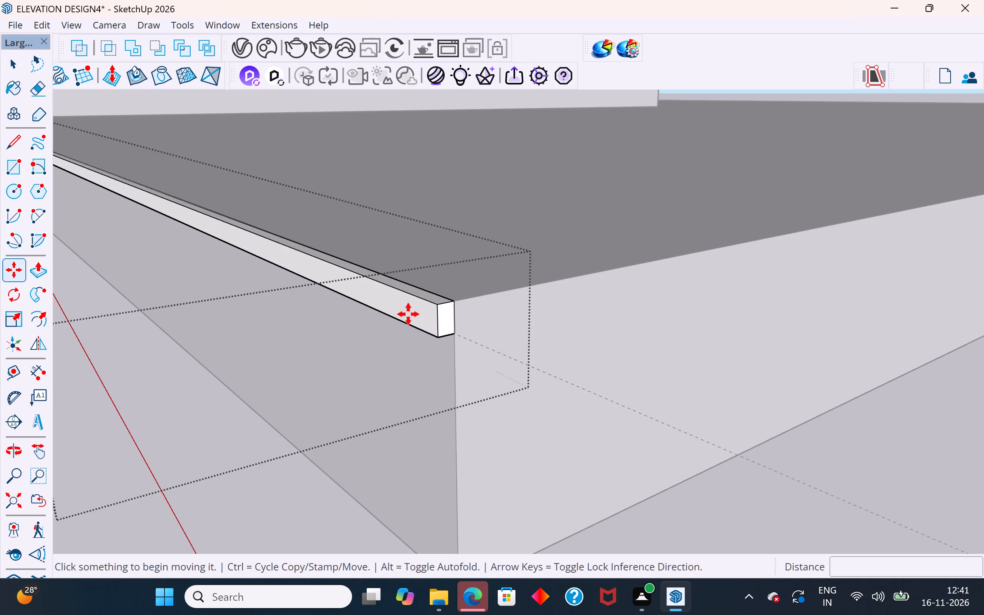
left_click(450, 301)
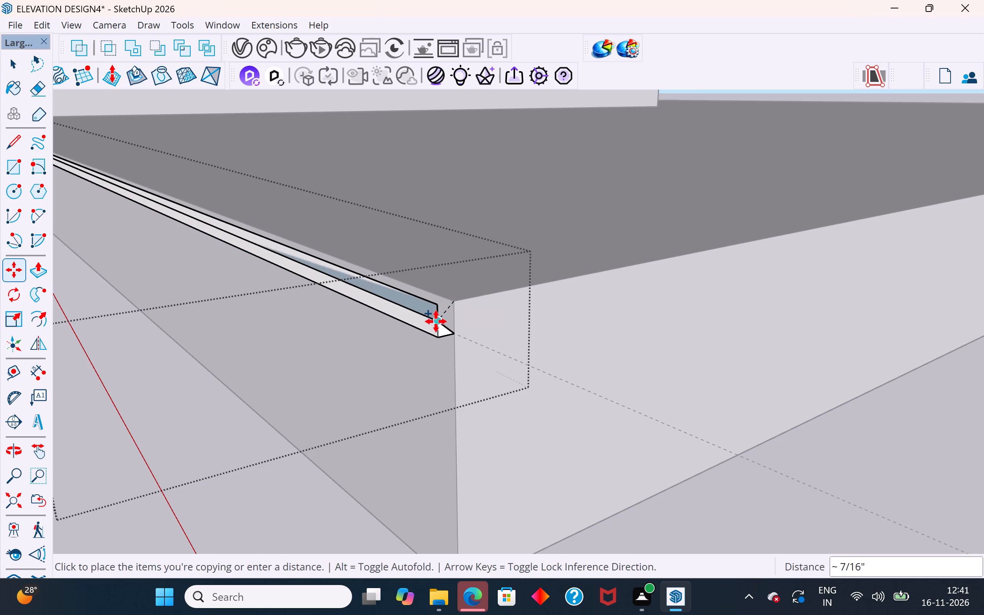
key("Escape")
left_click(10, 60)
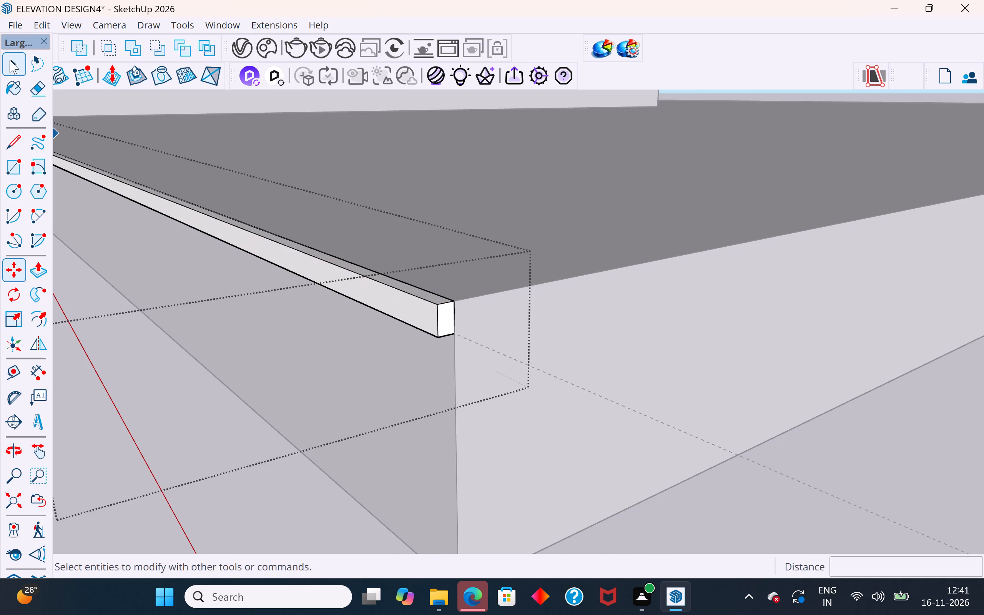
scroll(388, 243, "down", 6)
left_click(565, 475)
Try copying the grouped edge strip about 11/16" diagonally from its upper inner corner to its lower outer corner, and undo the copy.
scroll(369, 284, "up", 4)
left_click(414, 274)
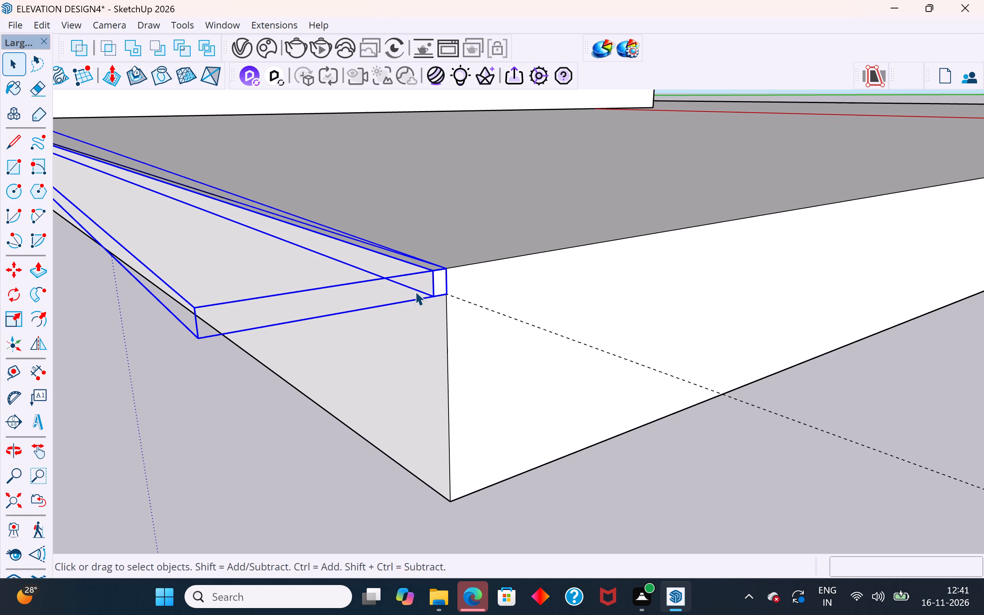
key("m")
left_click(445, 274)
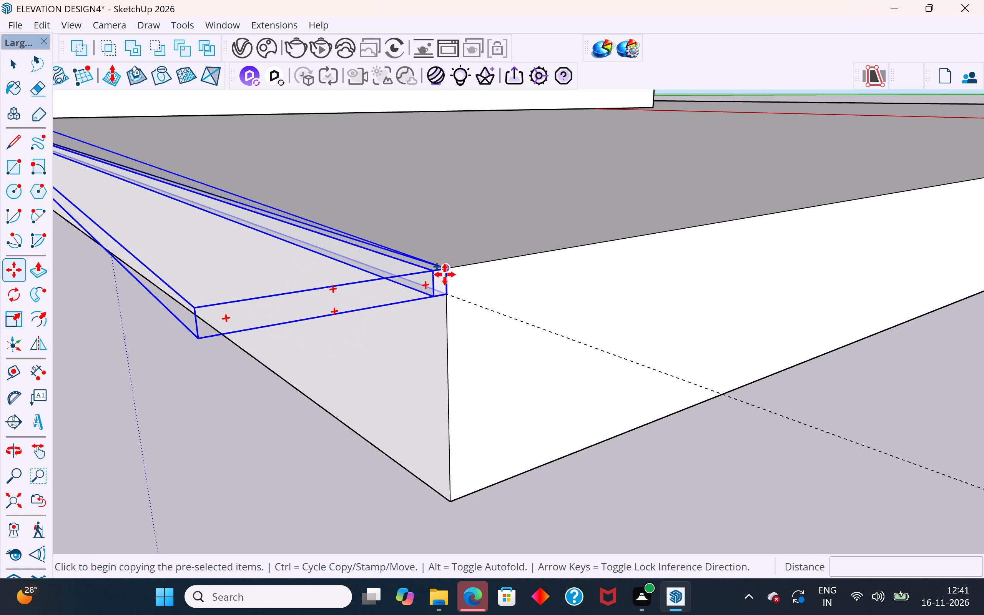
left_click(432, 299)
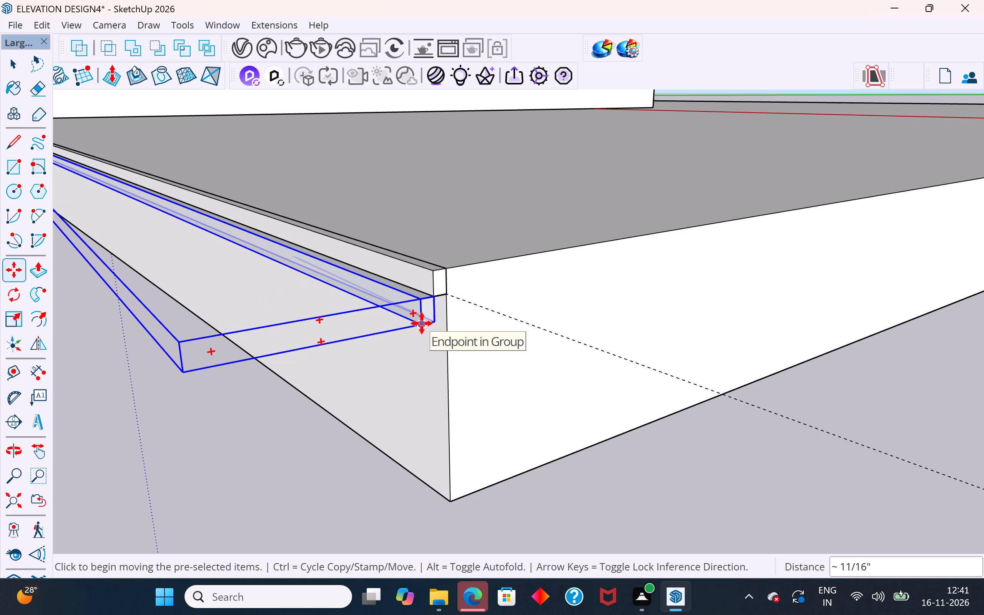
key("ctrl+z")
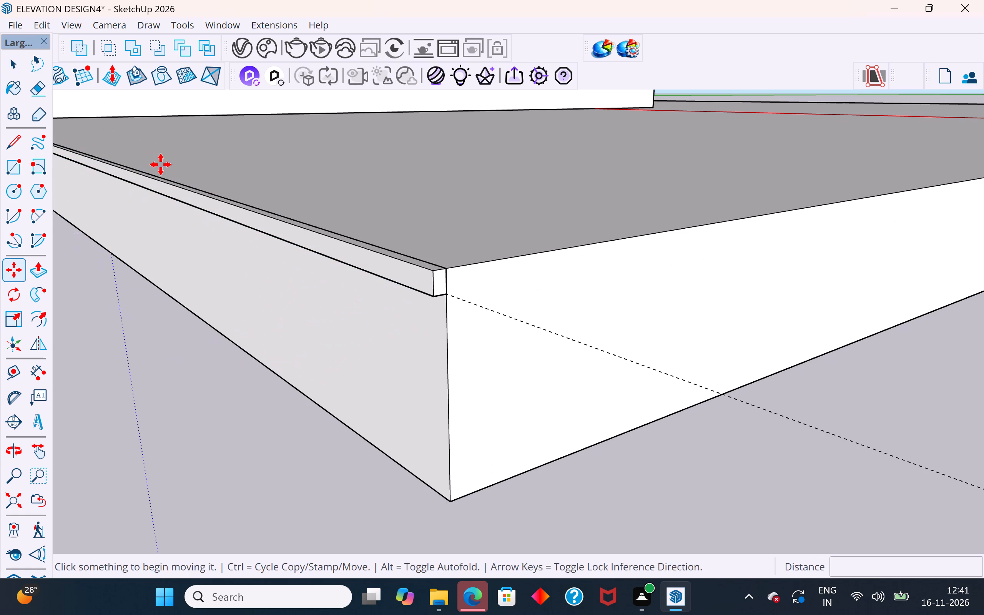
Open the edge strip group and push its underside up about 7/16" to make the strip thinner.
left_click(18, 66)
left_click(193, 318)
middle_click_drag(415, 428, 417, 332)
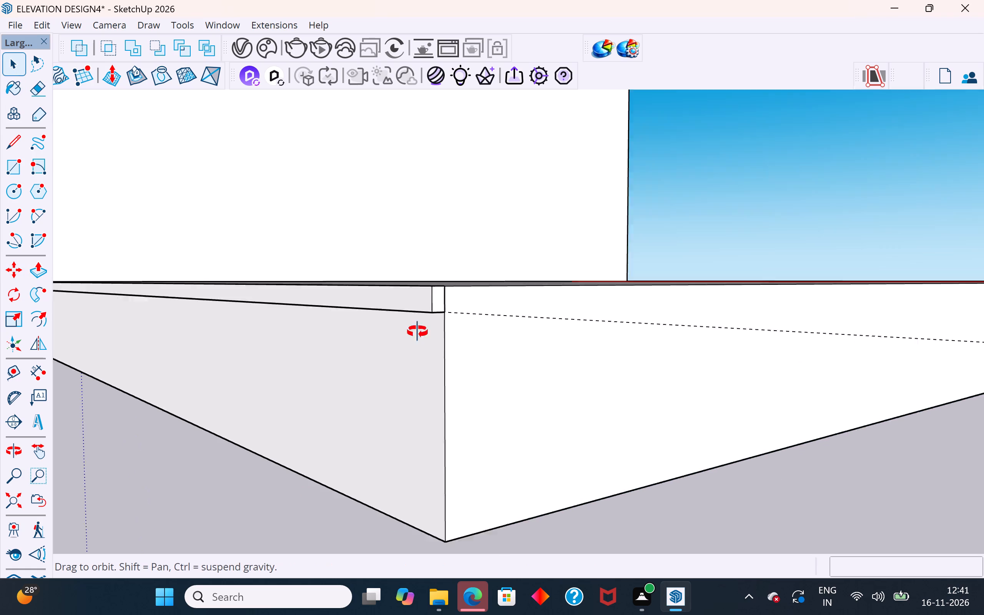
middle_click_drag(417, 332, 423, 194)
middle_click_drag(419, 401, 410, 311)
scroll(416, 366, "up", 4)
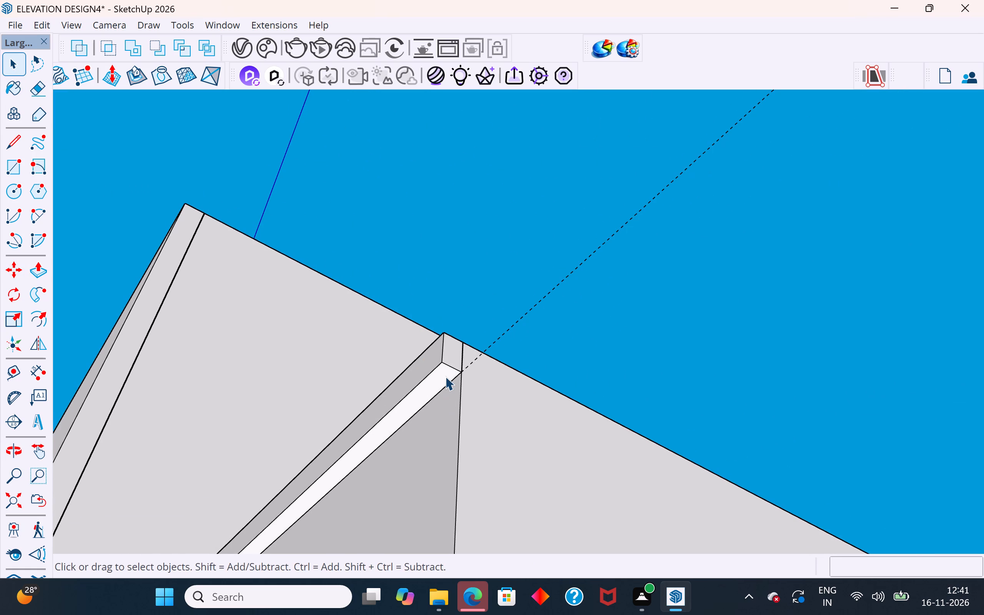
left_click(445, 376)
scroll(445, 376, "up", 6)
double_click(445, 376)
left_click(442, 369)
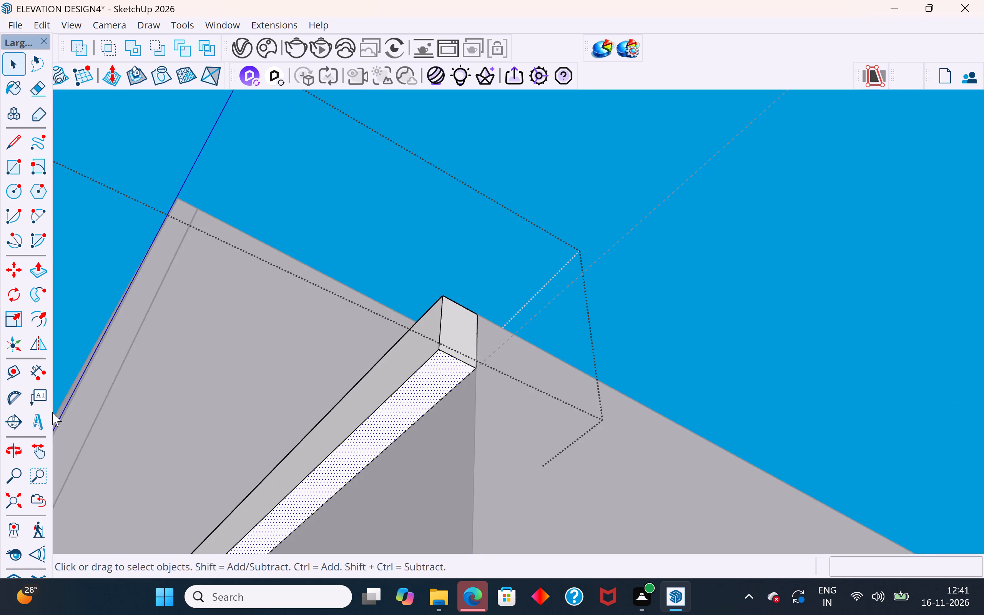
left_click(34, 262)
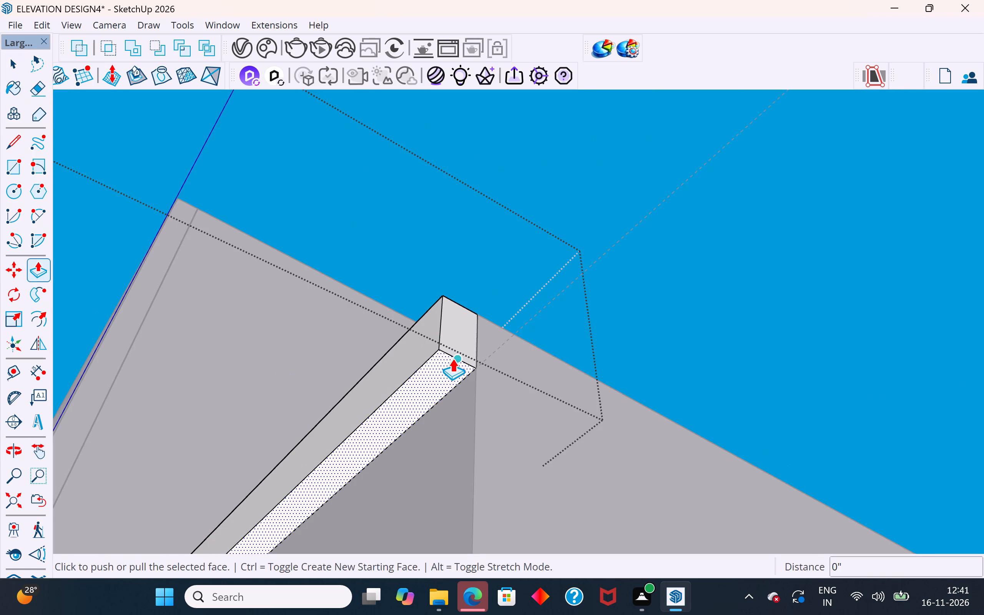
left_click(453, 358)
left_click(457, 320)
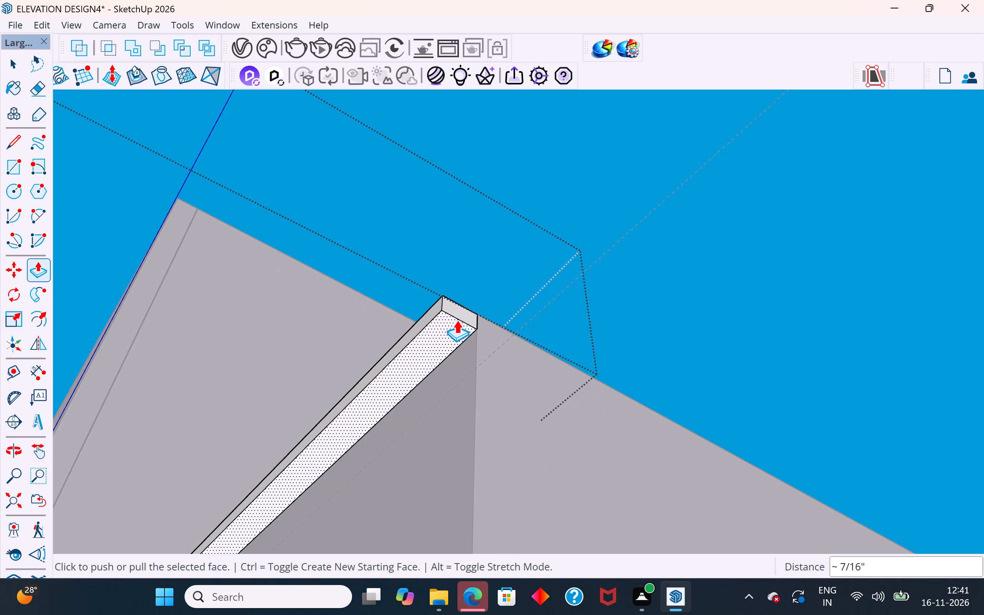
Push the strip's underside up about another 1/8" inside the group with Push/Pull.
scroll(421, 326, "up", 1)
middle_click_drag(421, 326, 499, 507)
scroll(448, 316, "up", 4)
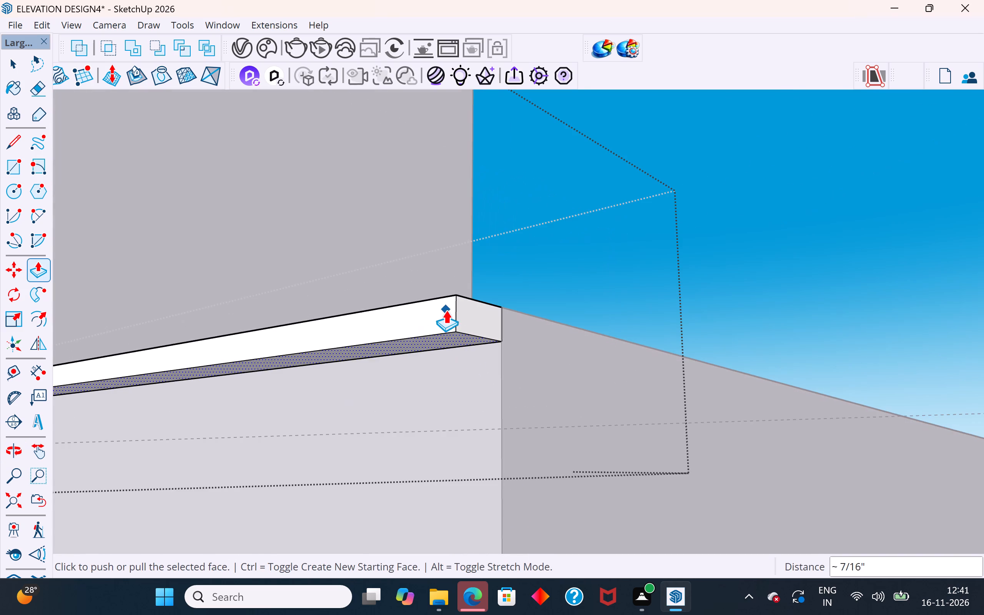
middle_click_drag(435, 317, 431, 520)
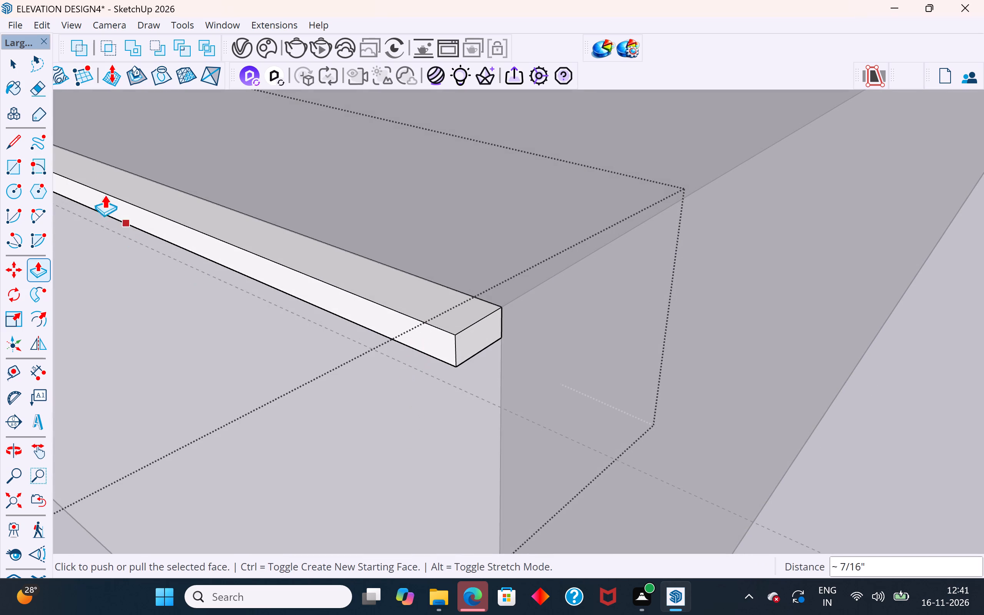
left_click(10, 71)
middle_click_drag(525, 390, 480, 258)
middle_click_drag(473, 377, 458, 291)
scroll(469, 348, "up", 5)
middle_click_drag(465, 339, 457, 286)
left_click(446, 339)
left_click(36, 277)
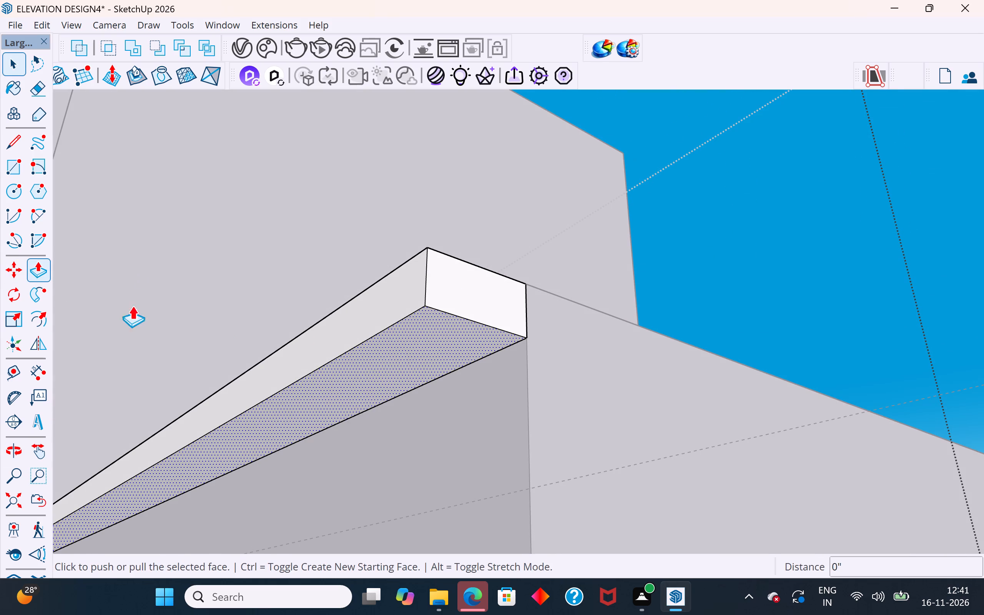
left_click(436, 319)
left_click(444, 288)
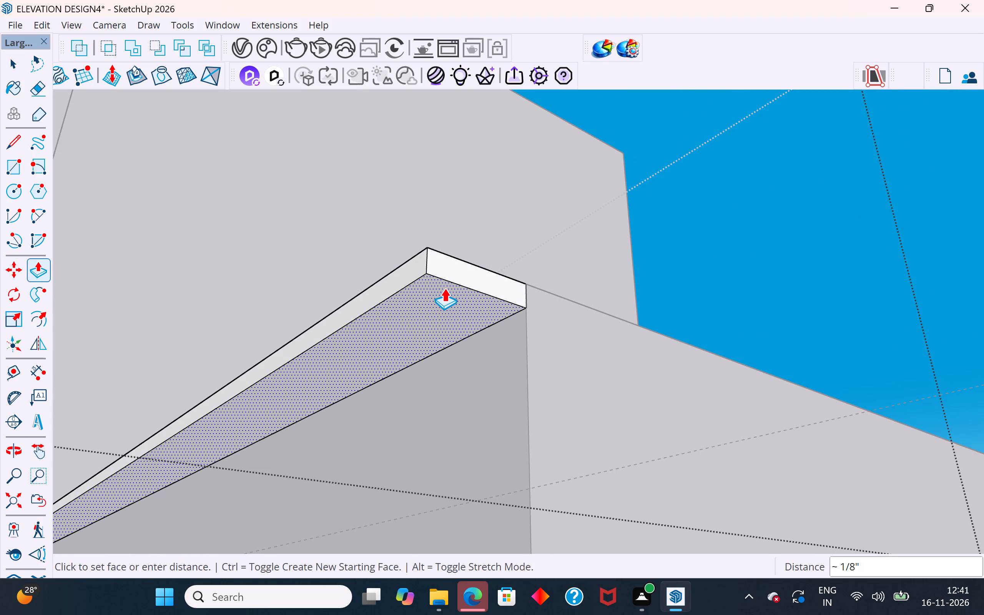
left_click(21, 65)
left_click(697, 214)
Examine the thinned edge strip's end, top and side faces at the slab's outer corner.
scroll(640, 241, "down", 3)
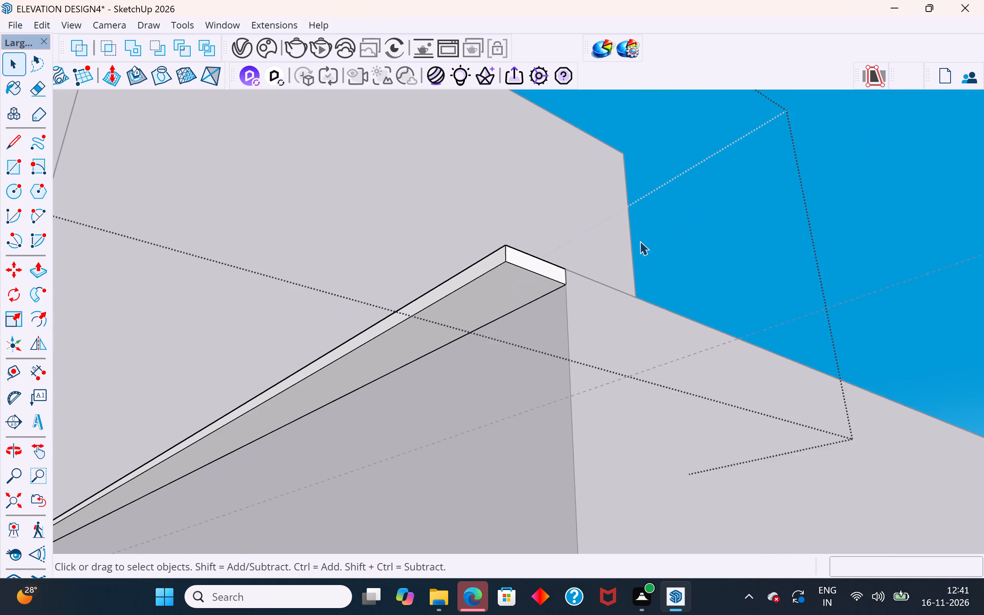
scroll(640, 241, "down", 10)
middle_click_drag(606, 241, 576, 485)
scroll(545, 234, "down", 3)
middle_click_drag(548, 242, 567, 326)
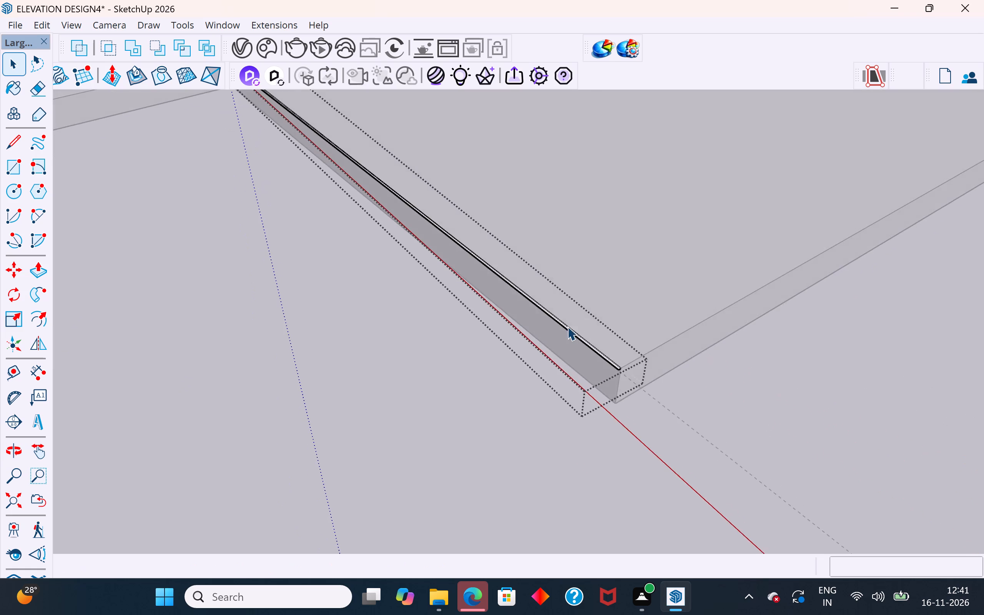
scroll(615, 381, "up", 12)
middle_click_drag(650, 391, 594, 344)
scroll(613, 418, "up", 1)
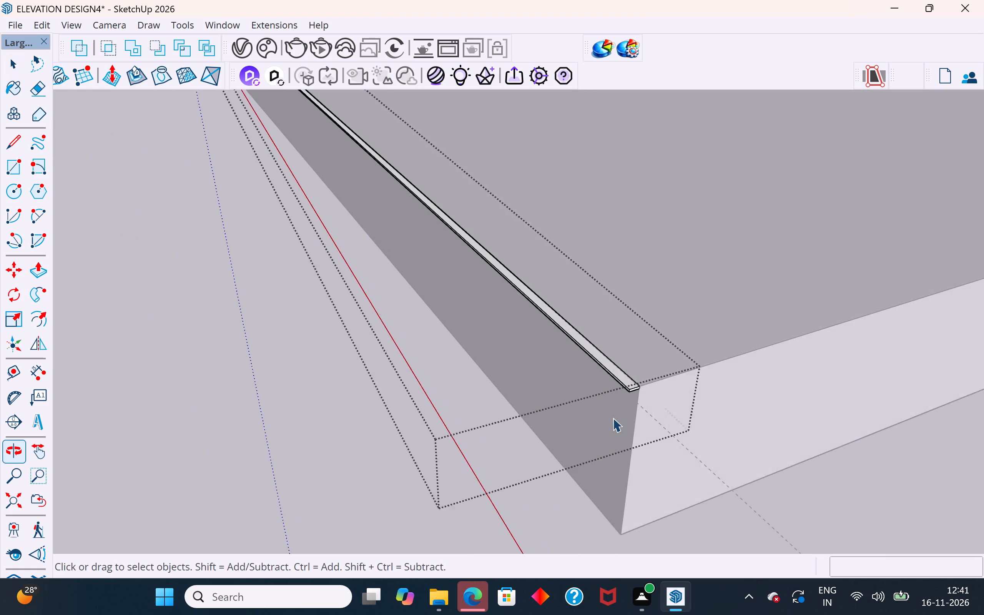
scroll(613, 418, "up", 2)
scroll(554, 281, "down", 5)
scroll(612, 370, "up", 4)
scroll(603, 310, "up", 5)
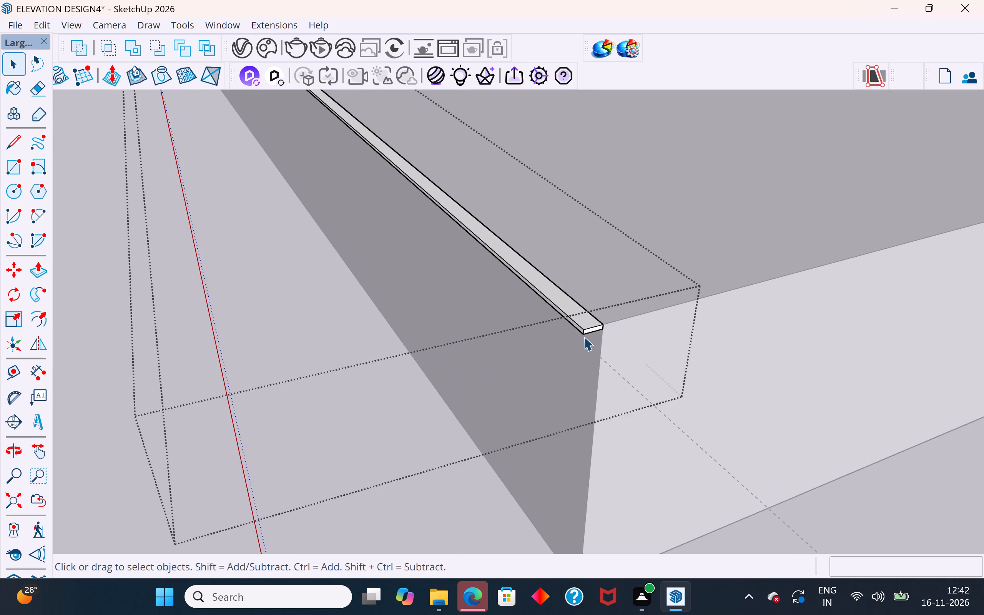
scroll(583, 332, "up", 11)
left_click(590, 341)
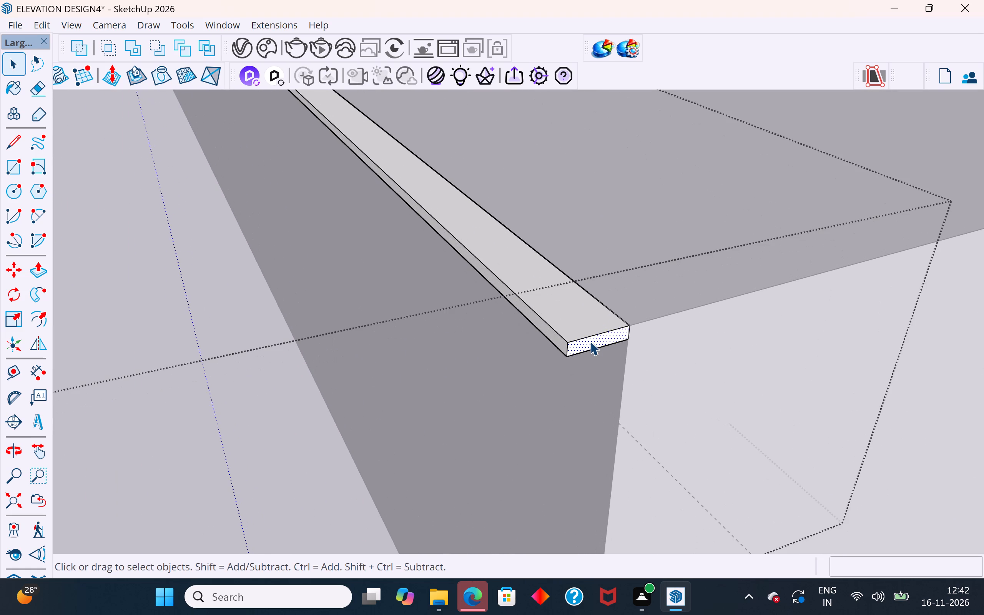
left_click(590, 318)
scroll(438, 330, "down", 5)
left_click(362, 452)
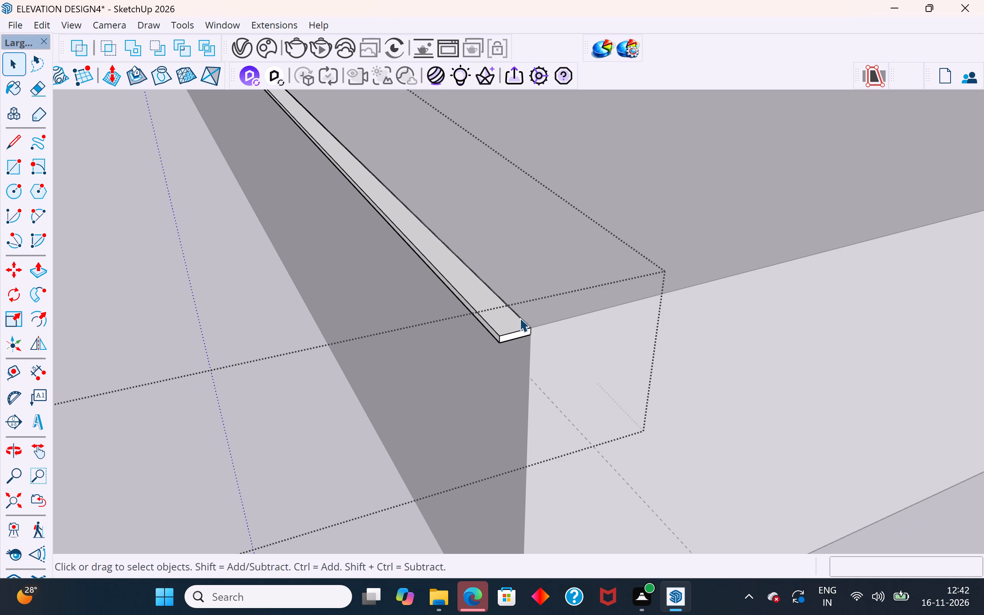
left_click(520, 318)
left_click(512, 327)
double_click(502, 342)
Close the group and copy the strip about 3/8" outward and down, from its upper inner corner to its lower outer corner.
left_click(304, 380)
scroll(304, 380, "down", 13)
left_click(696, 500)
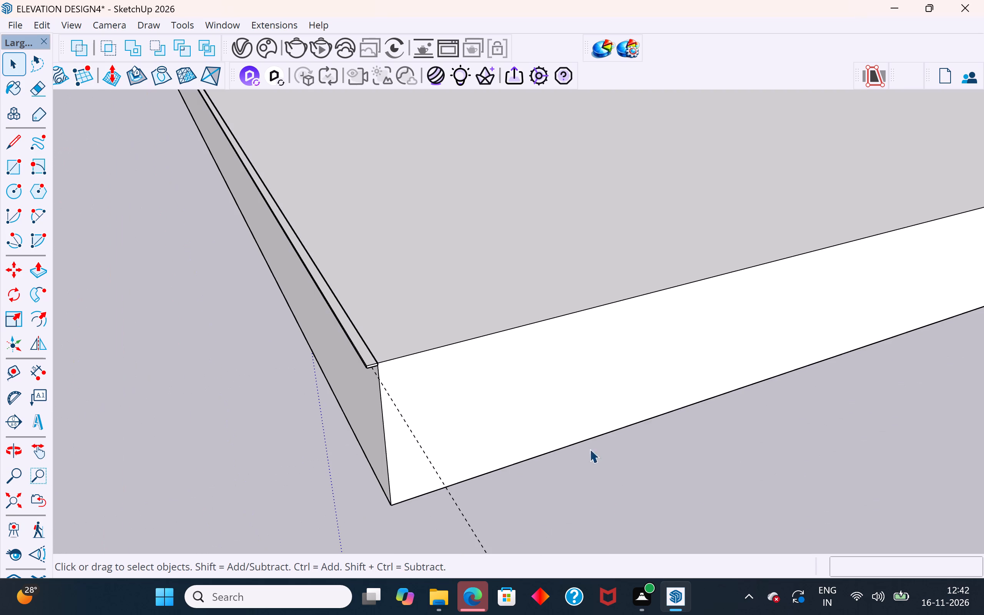
left_click(366, 363)
scroll(362, 367, "up", 14)
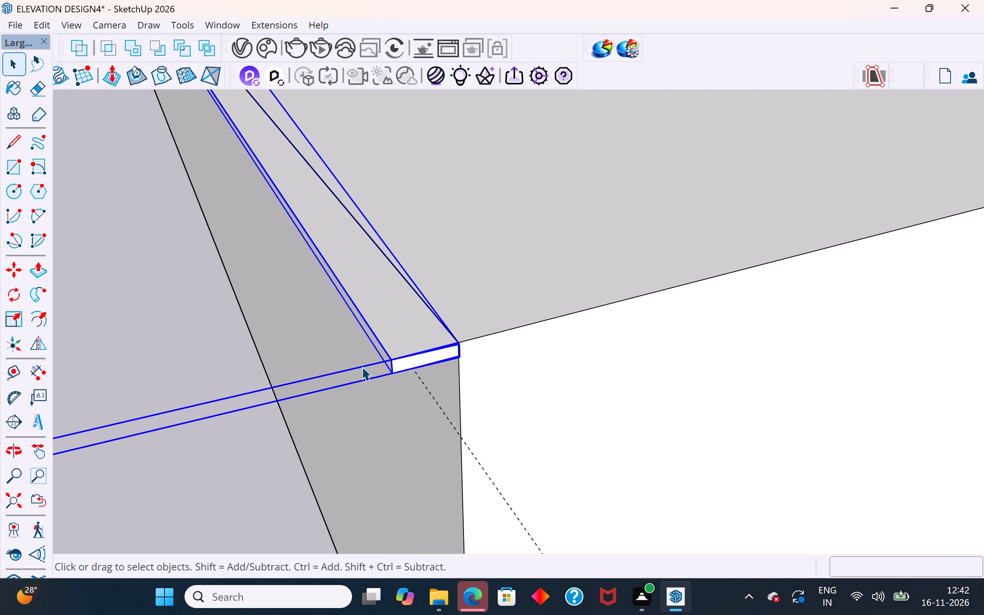
key("m")
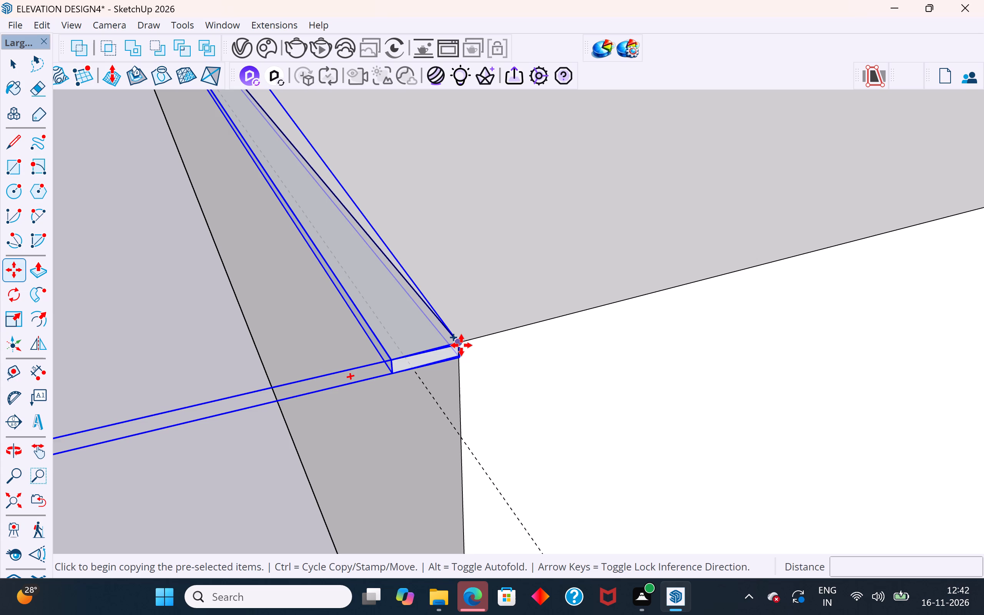
left_click(461, 345)
left_click(391, 374)
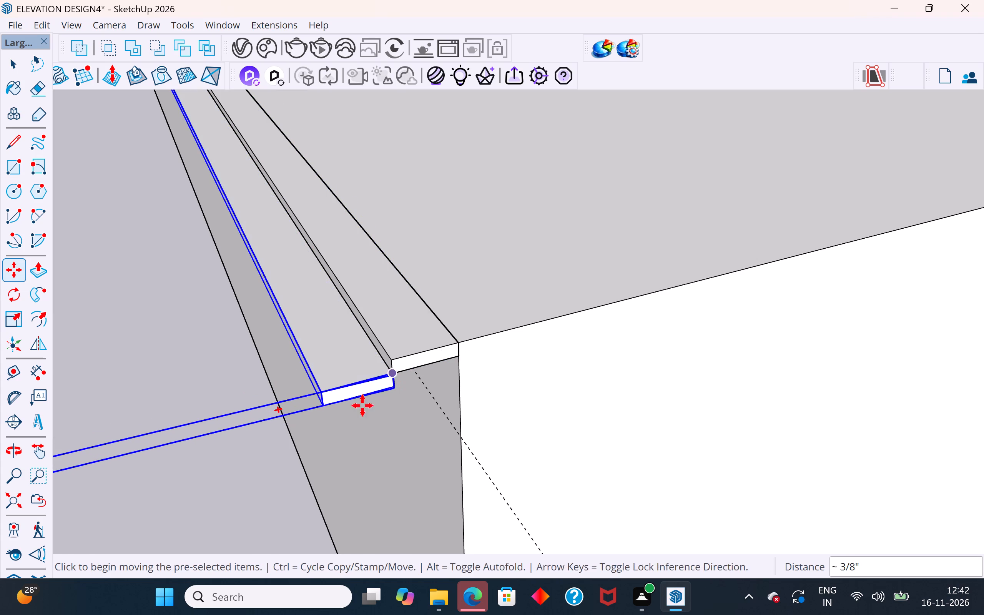
Copy the second strip about 3/8" outward, from its lower inner corner to its lower outer corner.
left_click(397, 388)
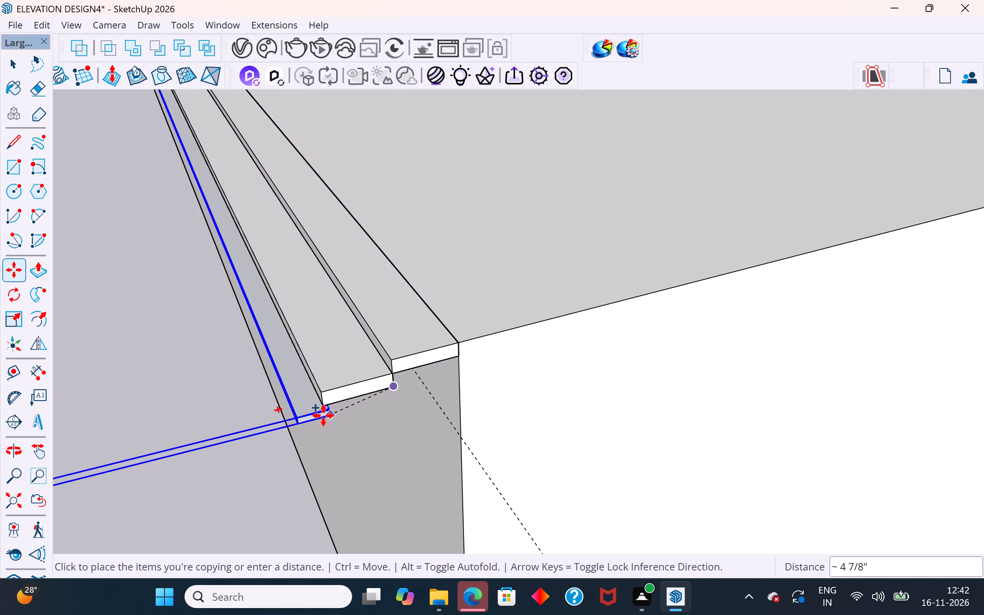
scroll(324, 408, "up", 9)
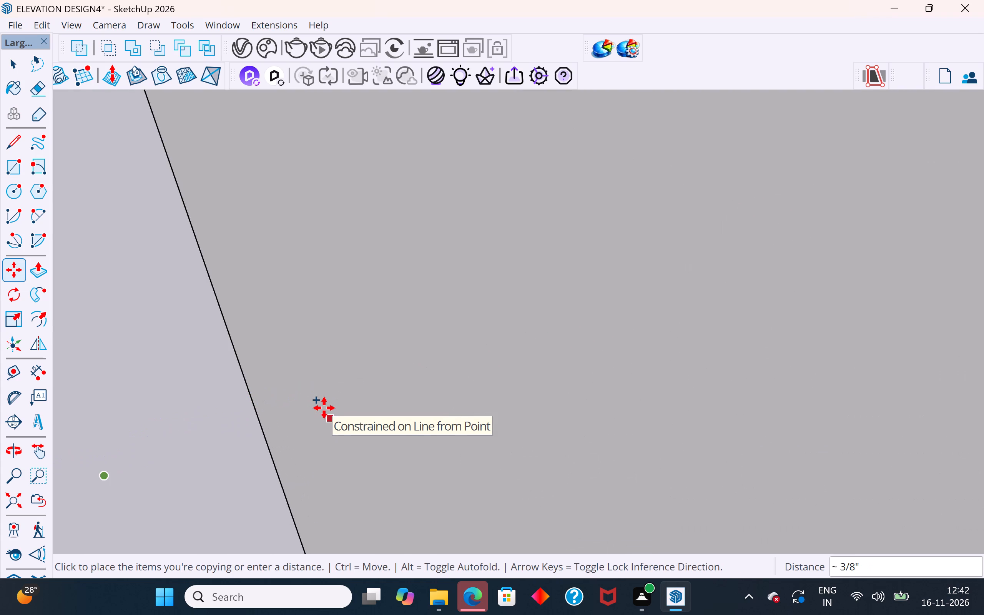
scroll(324, 408, "down", 5)
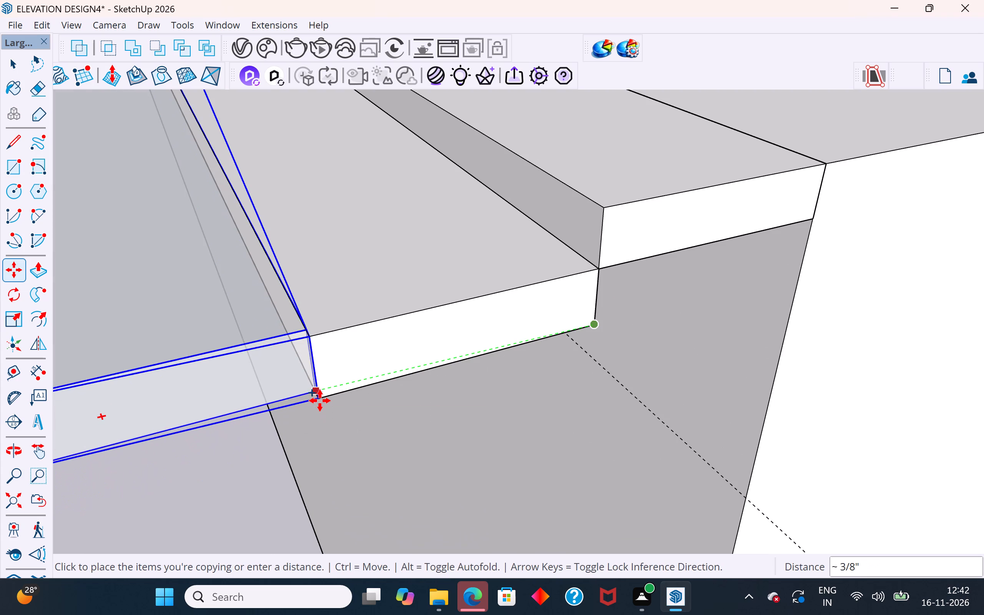
left_click(320, 402)
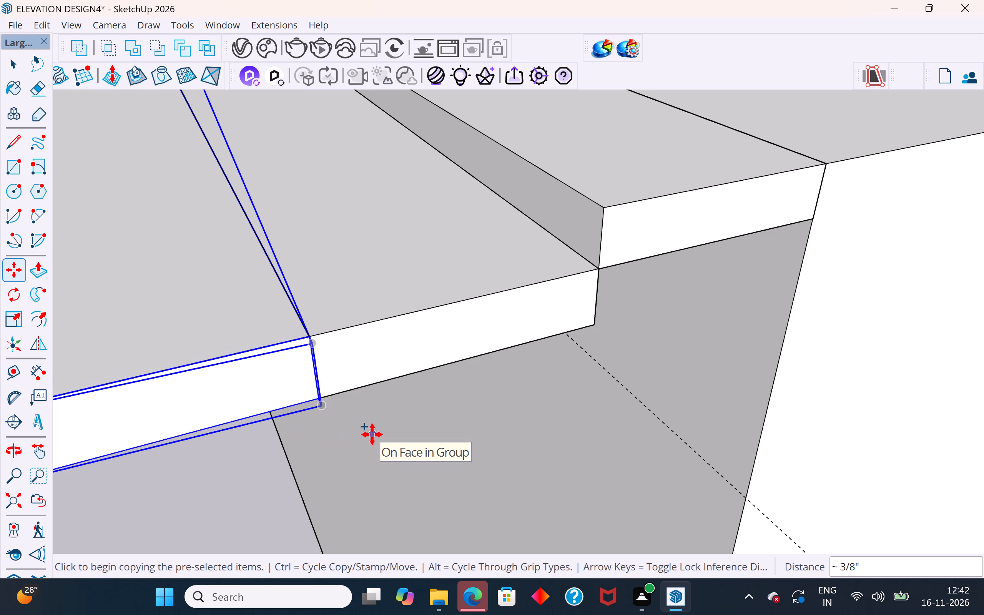
Undo the last copy and recopy the second strip about 3/8" outward and down, from its upper inner corner to its lower outer corner.
key("ctrl+z")
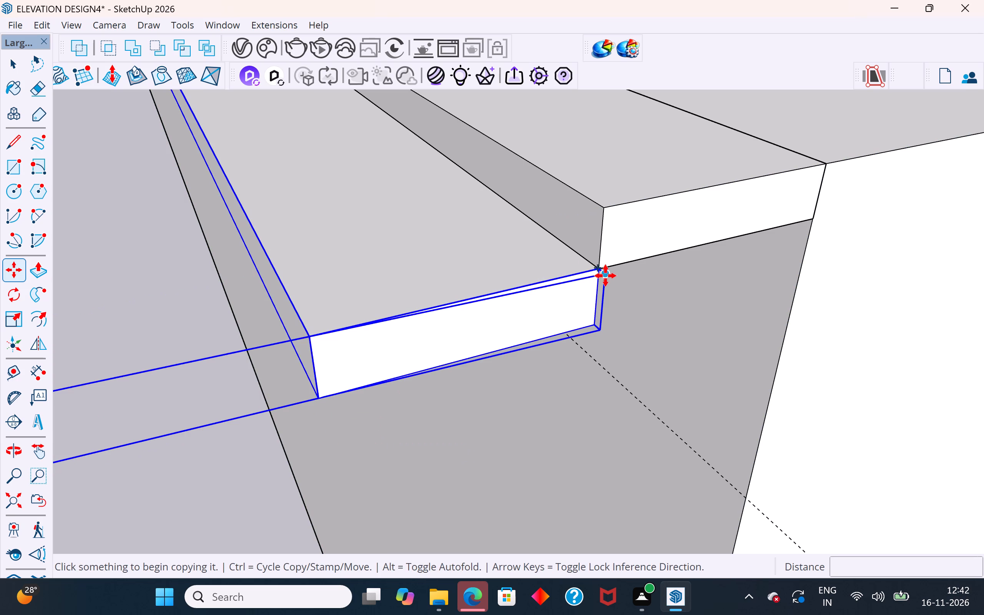
left_click(607, 275)
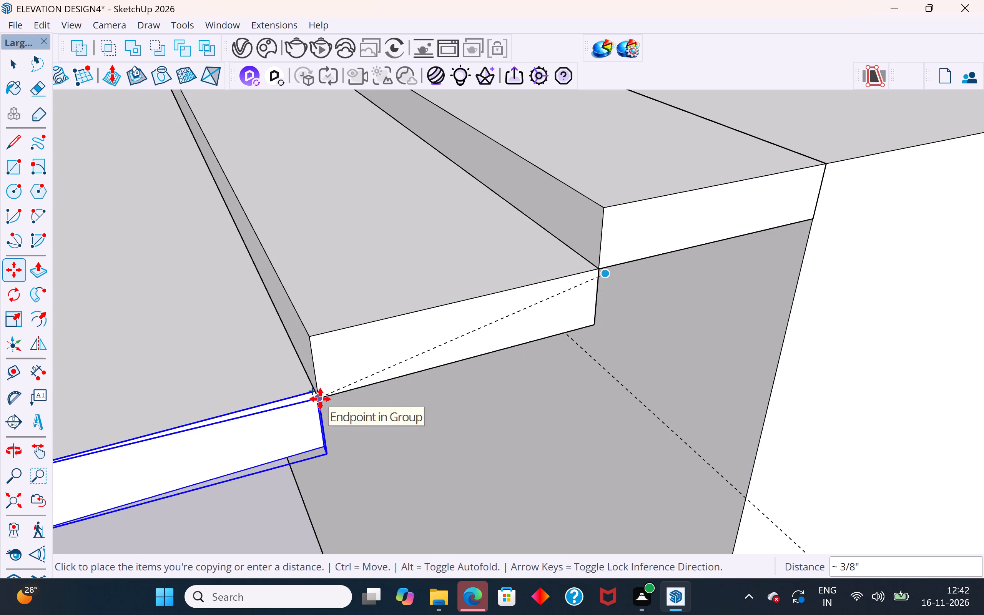
left_click(320, 399)
scroll(592, 326, "down", 5)
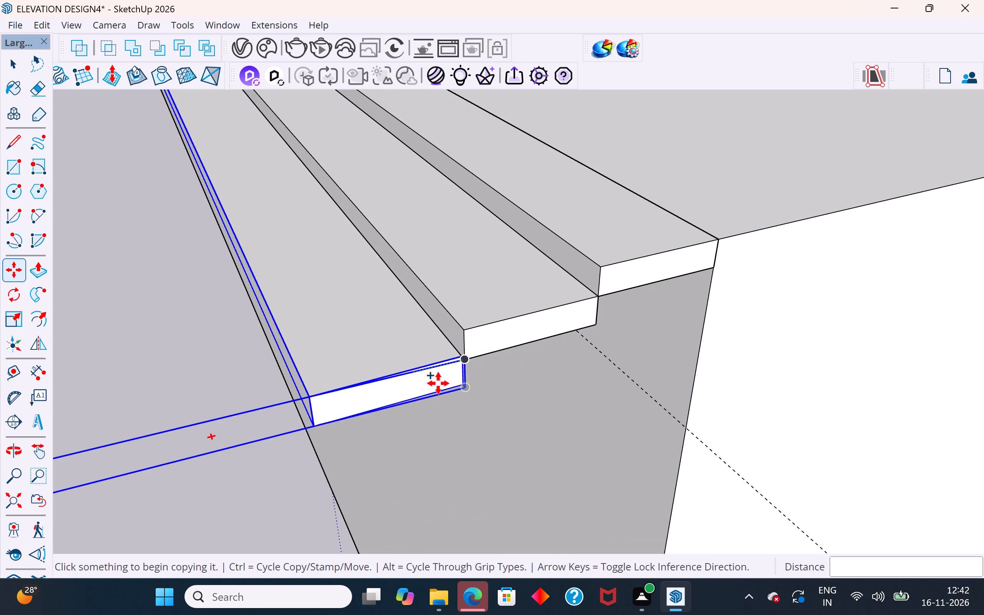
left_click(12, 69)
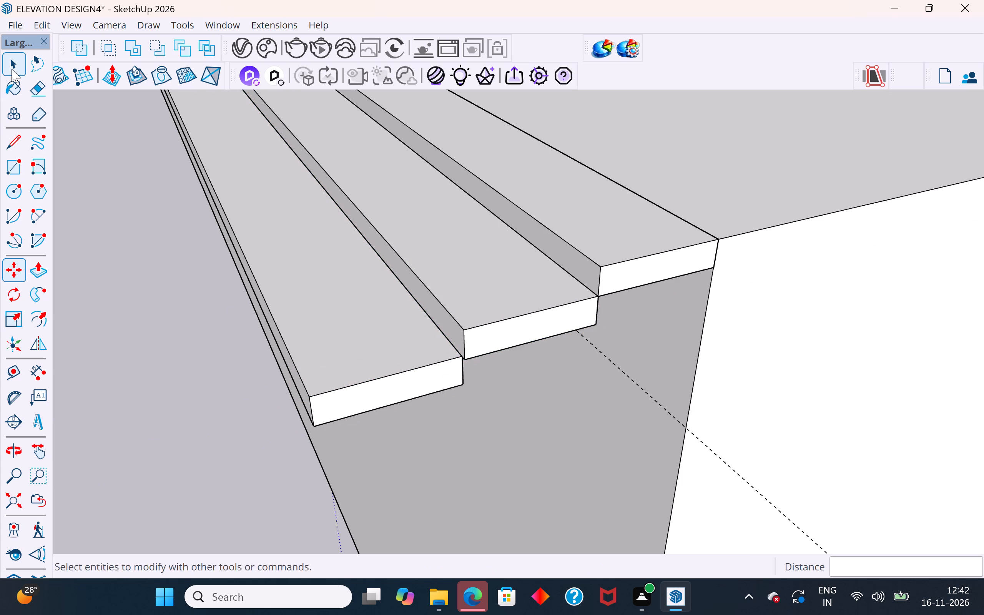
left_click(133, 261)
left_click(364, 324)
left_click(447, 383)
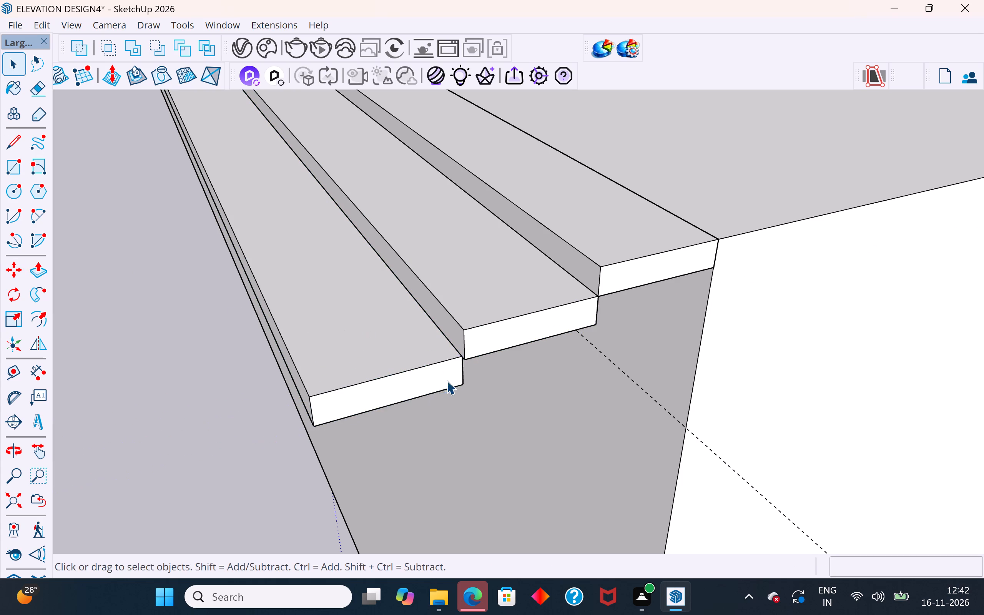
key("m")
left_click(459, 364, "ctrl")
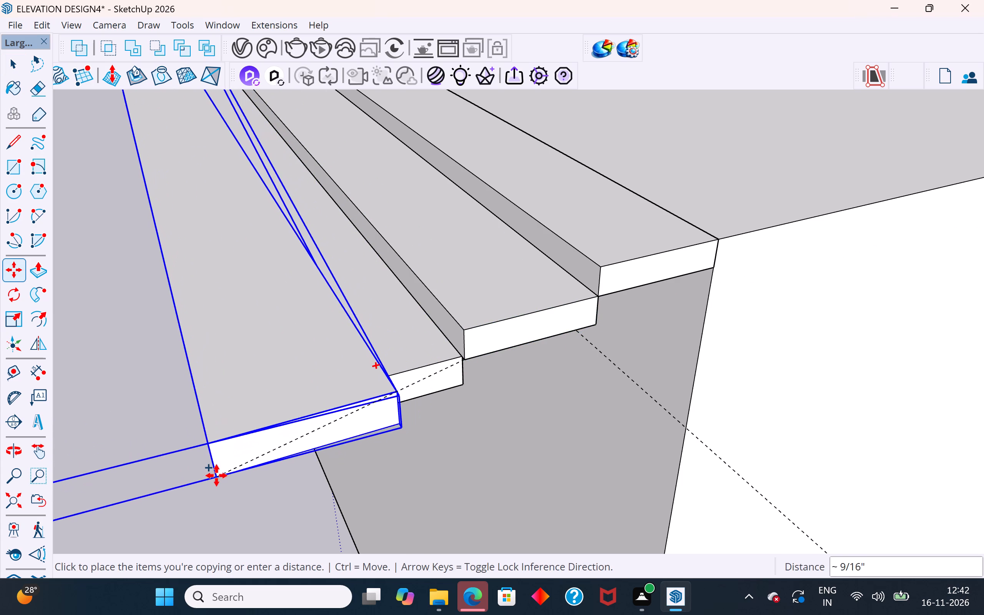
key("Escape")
Add the fourth and fifth strips by copying the outermost strip about 3/8" each time, from its upper inner corner to its lower outer corner.
left_click(18, 67)
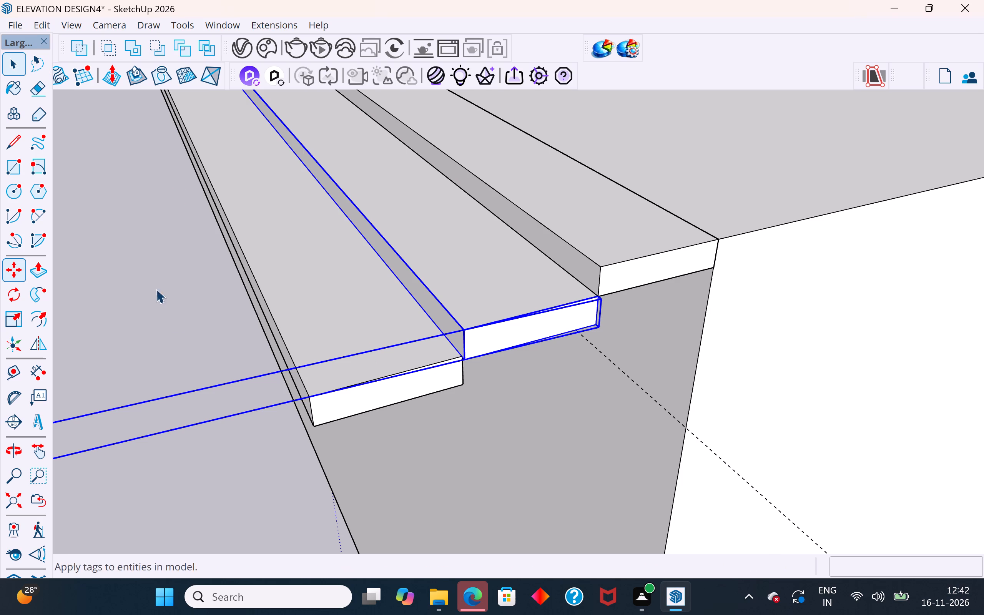
left_click(173, 317)
left_click(372, 357)
key("m")
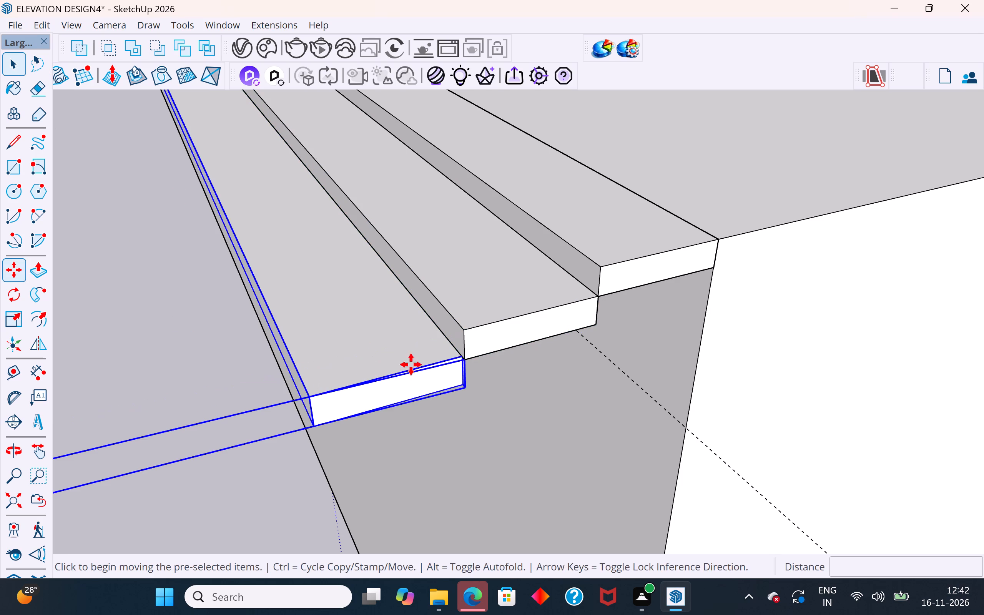
left_click(465, 362)
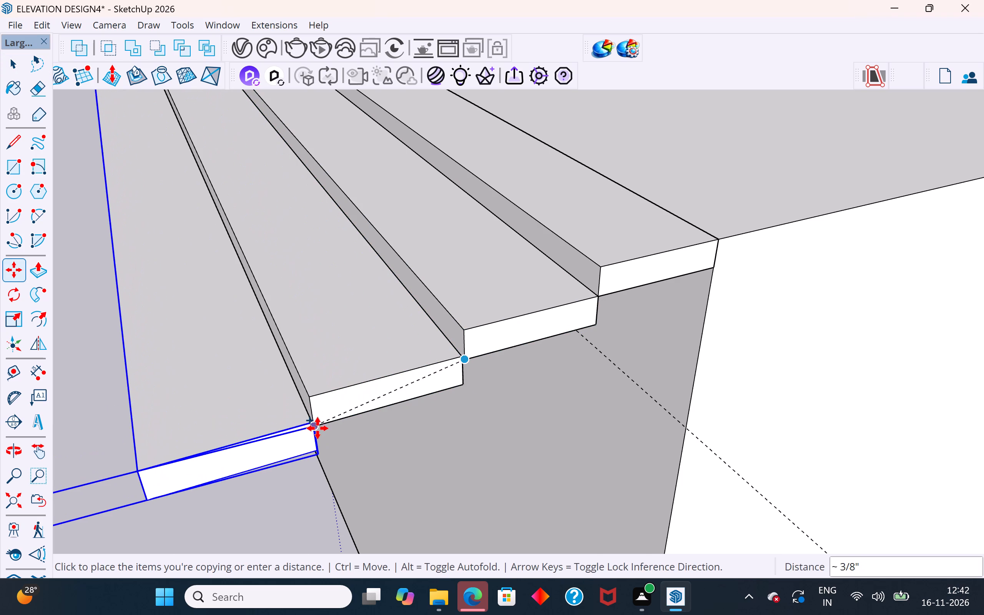
left_click(316, 428)
key("m")
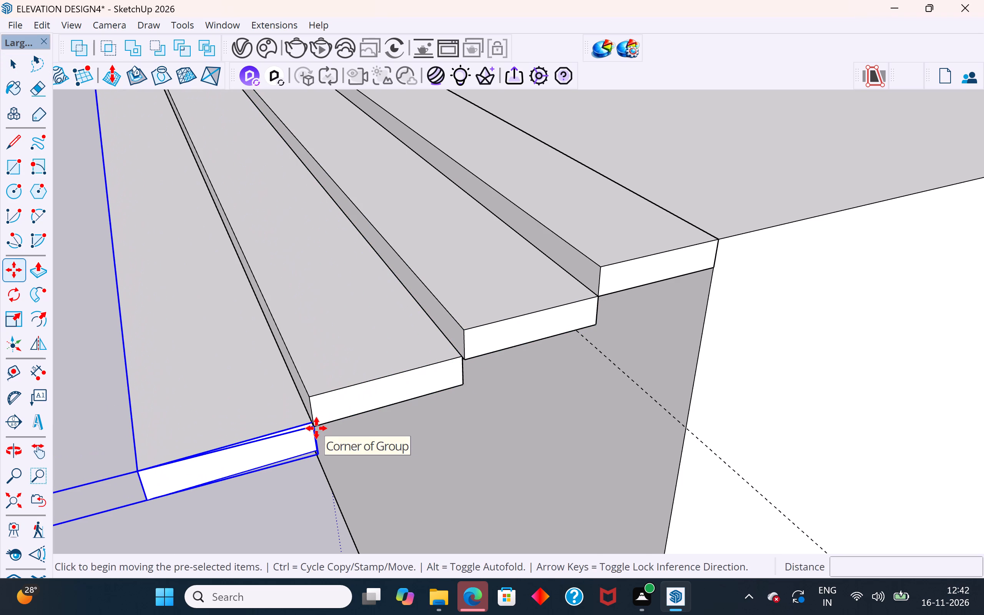
scroll(474, 331, "down", 5)
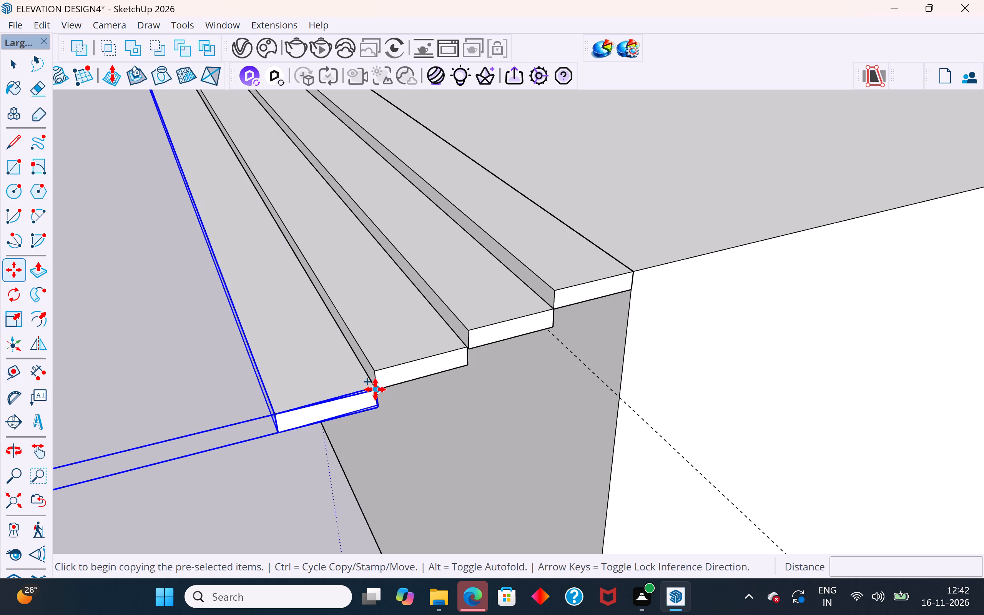
left_click(375, 389, "ctrl")
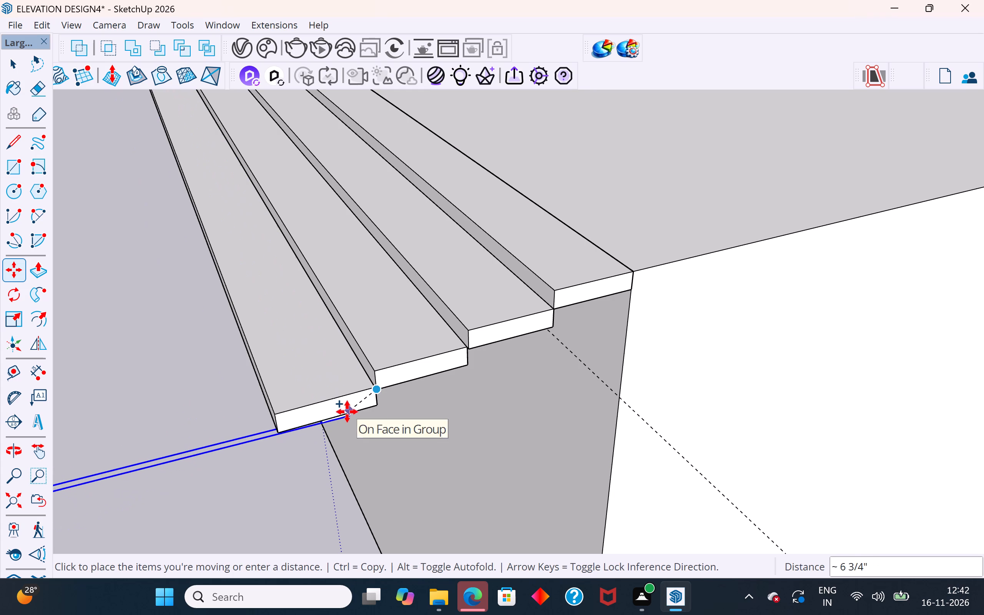
left_click(275, 429)
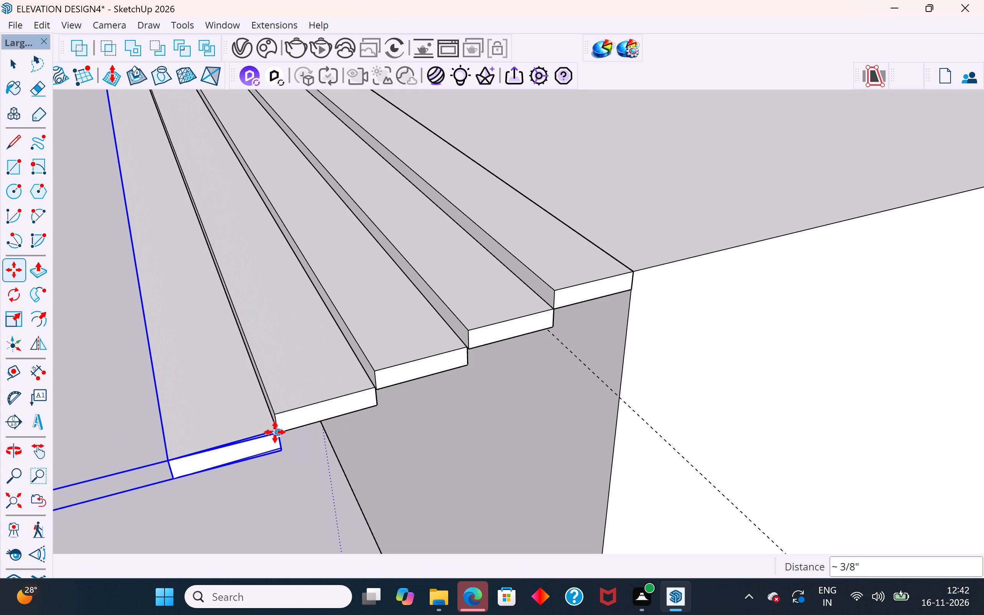
Copy the fifth strip about 3/8" outward and down, from its upper inner corner to its lower outer corner.
scroll(364, 366, "down", 6)
middle_click_drag(311, 453, 299, 377)
scroll(327, 303, "down", 10)
scroll(327, 303, "down", 11)
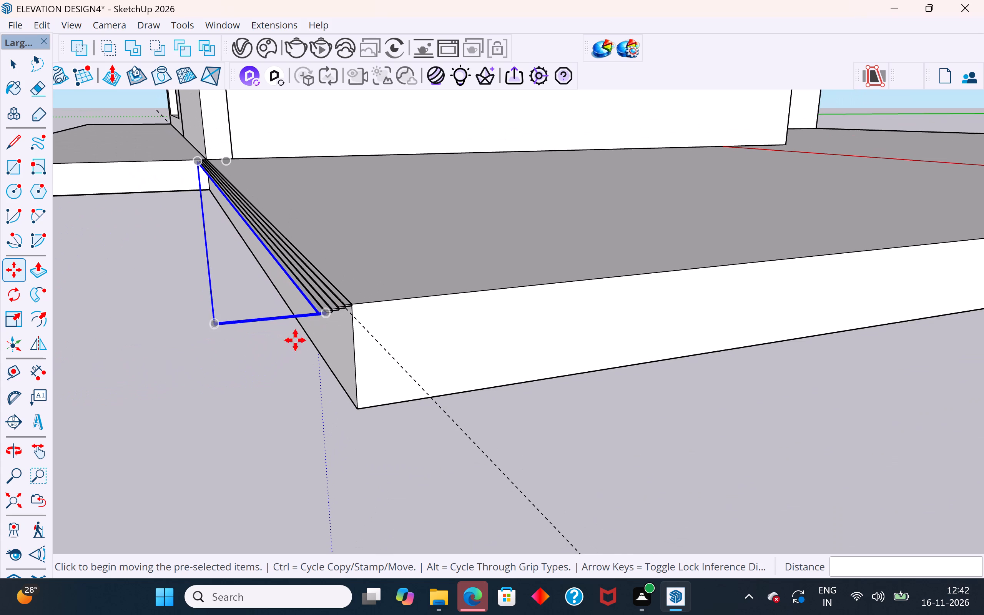
scroll(310, 330, "up", 6)
left_click(11, 63)
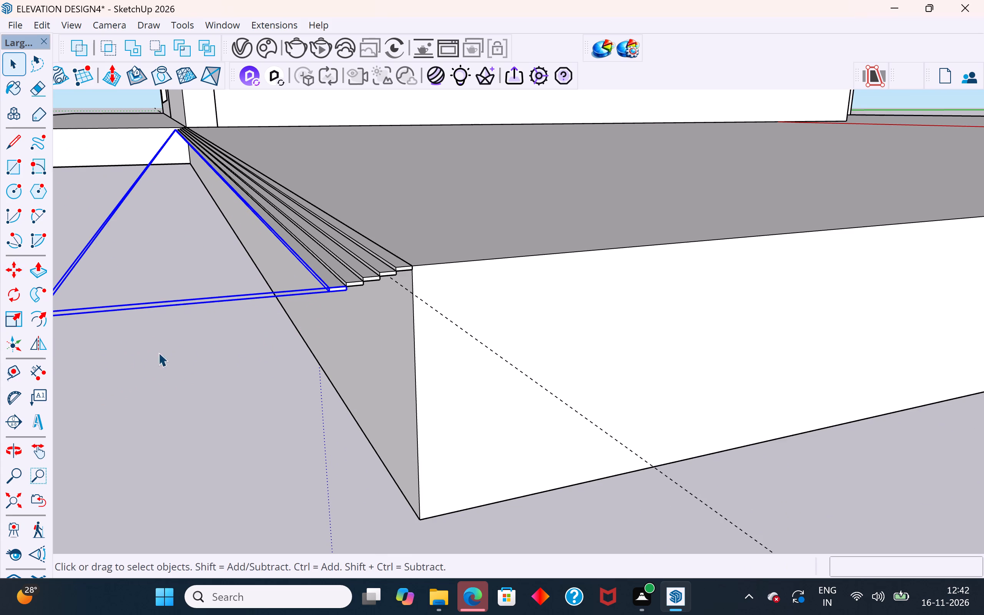
left_click(229, 433)
left_click(336, 278)
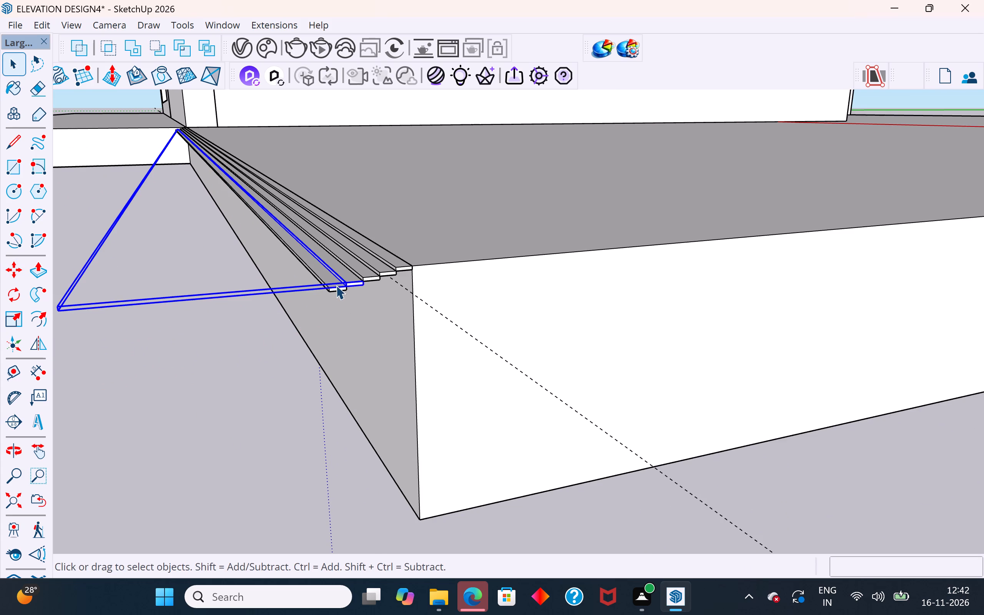
scroll(336, 285, "up", 10)
left_click(301, 391)
left_click(345, 287)
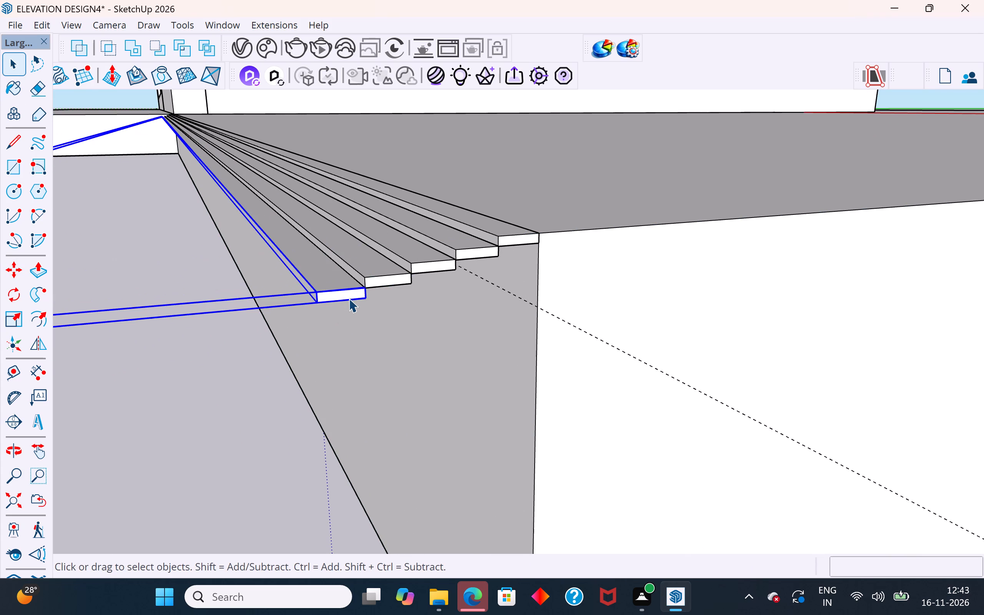
key("m")
left_click(361, 288)
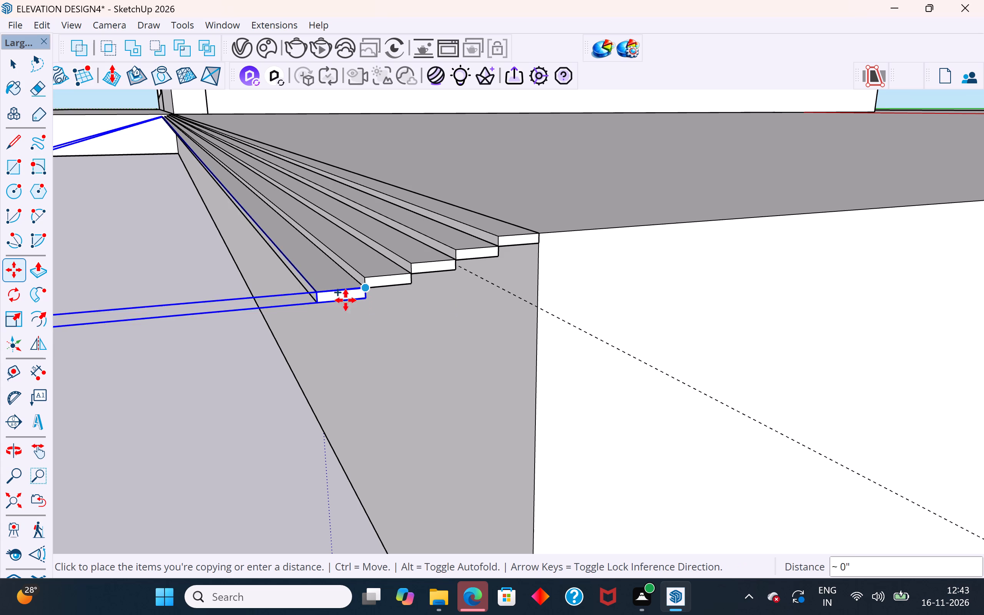
left_click(318, 301)
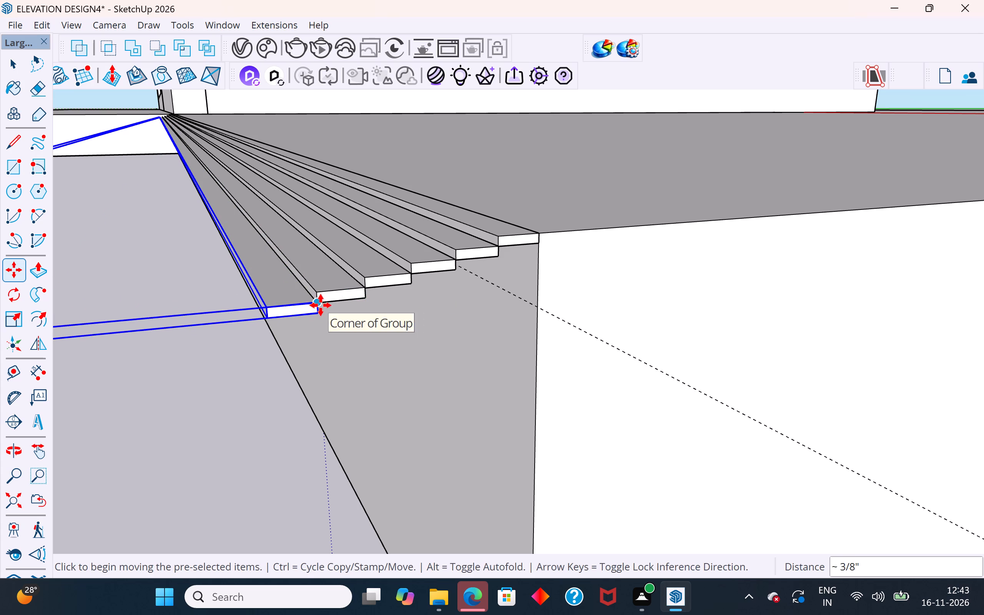
Continue the stepped profile with a seventh, eighth and ninth strip, copying the outermost strip corner to corner about 3/8" each time.
key("m")
left_click(319, 303)
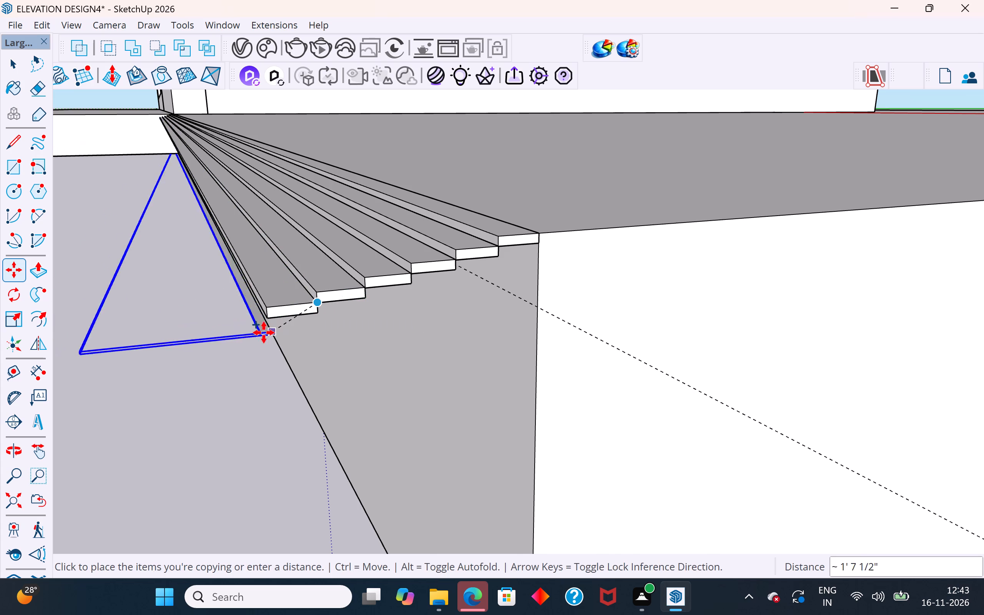
left_click(267, 319)
key("m")
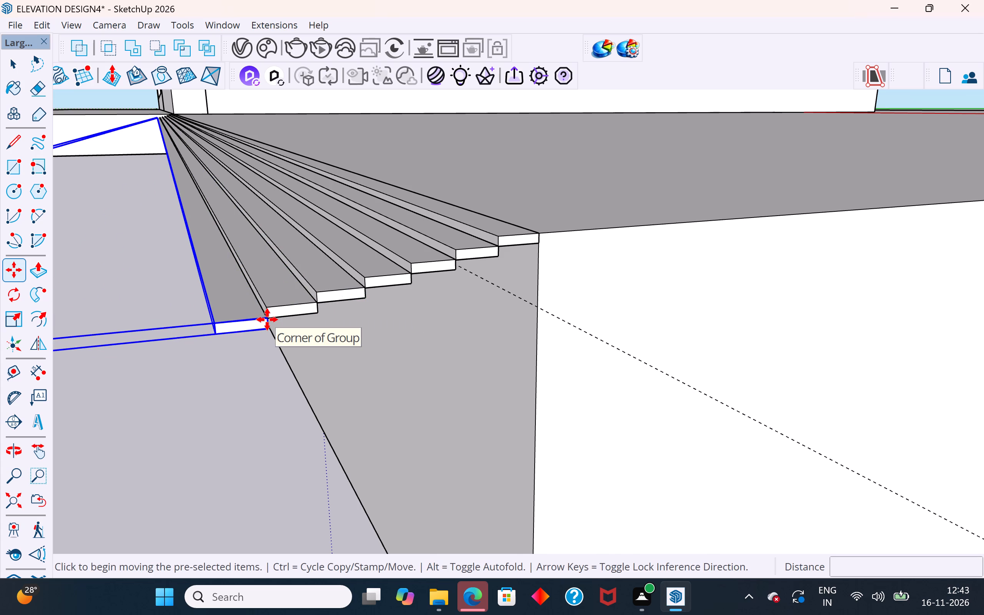
left_click(267, 319)
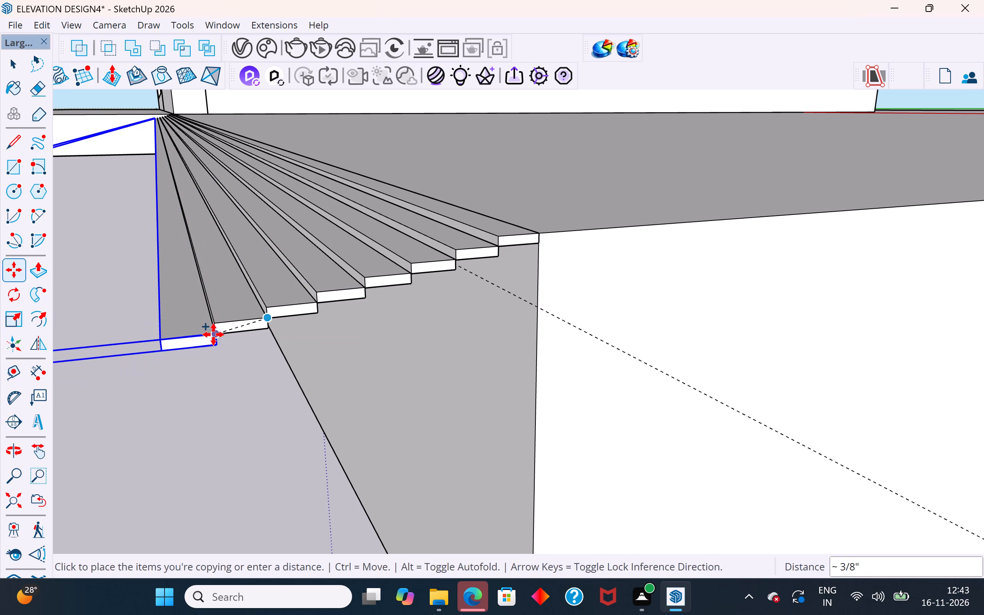
left_click(213, 334)
key("m")
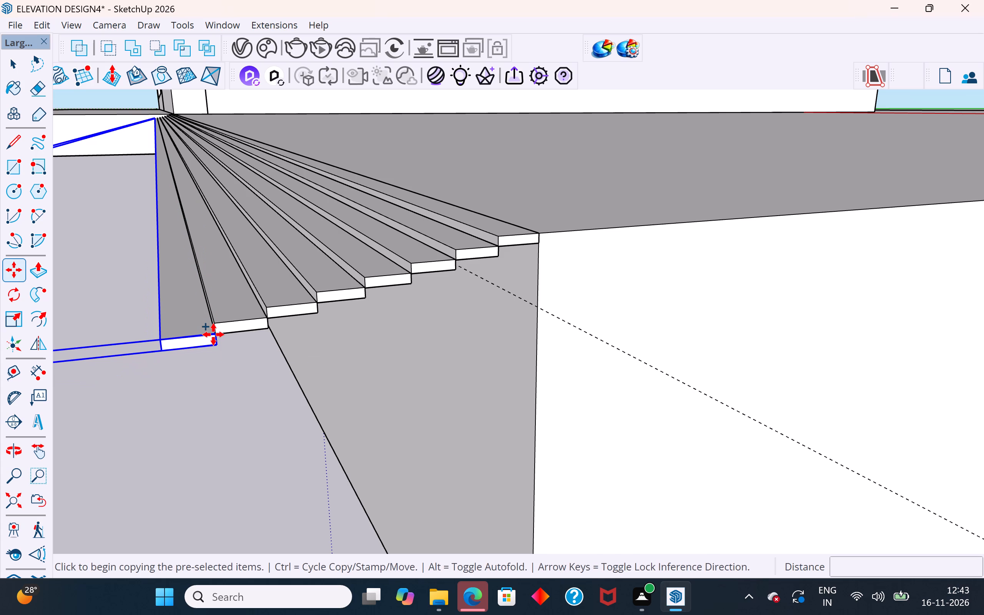
left_click(213, 334)
scroll(157, 353, "up", 6)
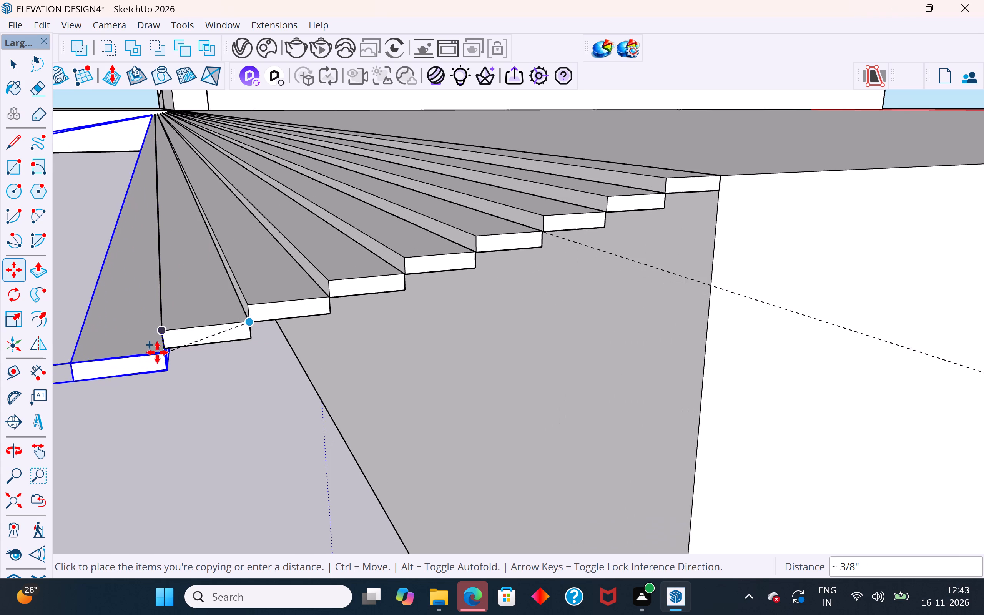
scroll(157, 352, "up", 6)
left_click(166, 347)
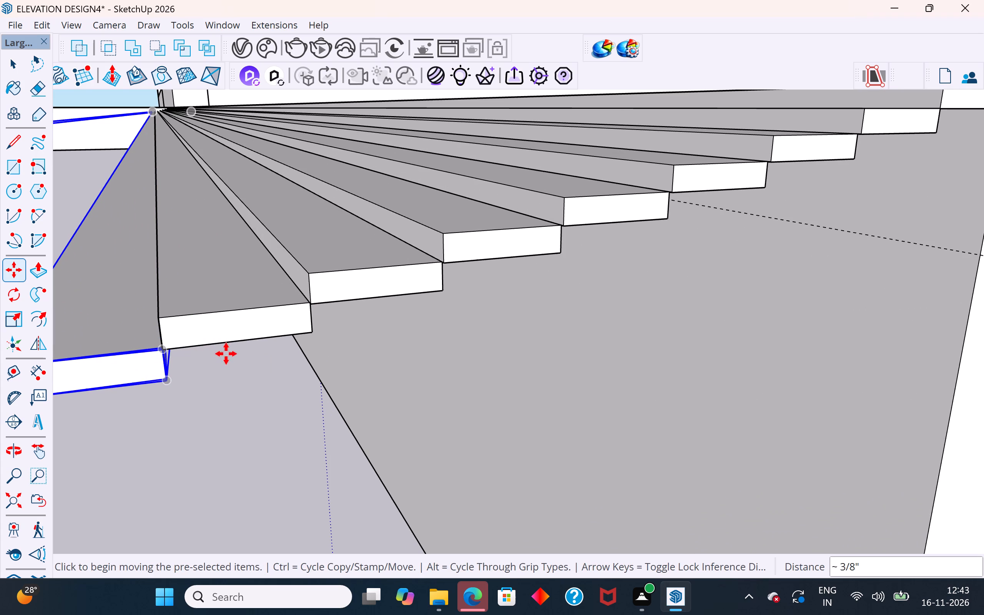
Add the tenth and eleventh strips by copying the outermost strip about 3/8" each time, from its upper inner corner to its lower outer corner.
scroll(438, 373, "down", 10)
scroll(399, 402, "up", 8)
scroll(406, 382, "down", 4)
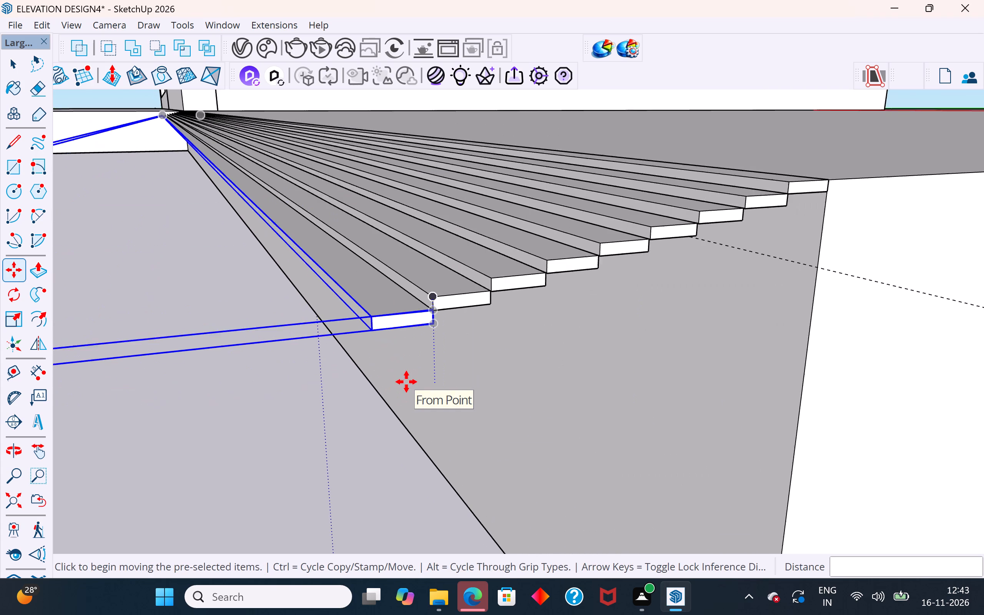
key("m")
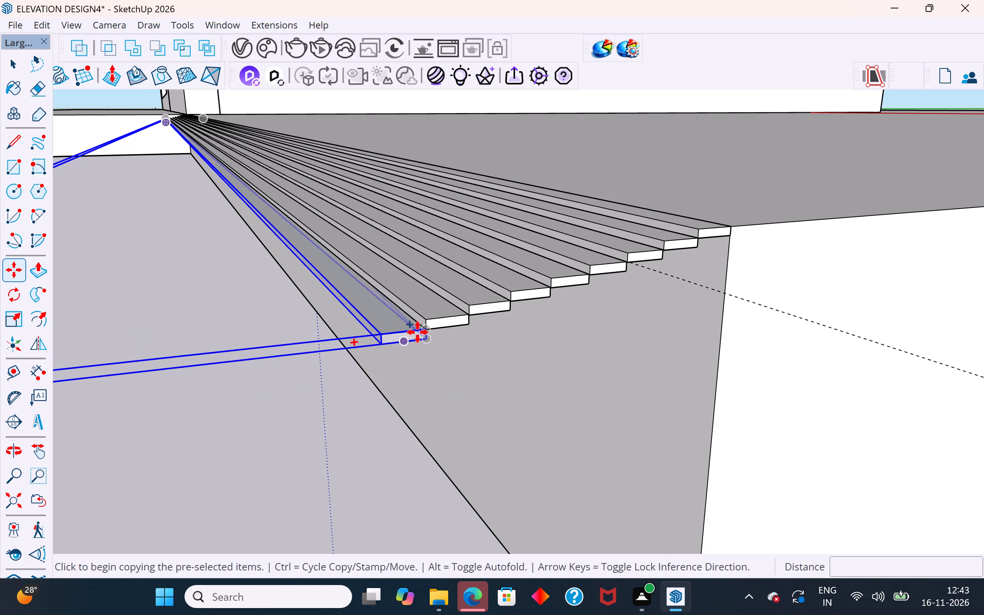
left_click(426, 331)
left_click(380, 344)
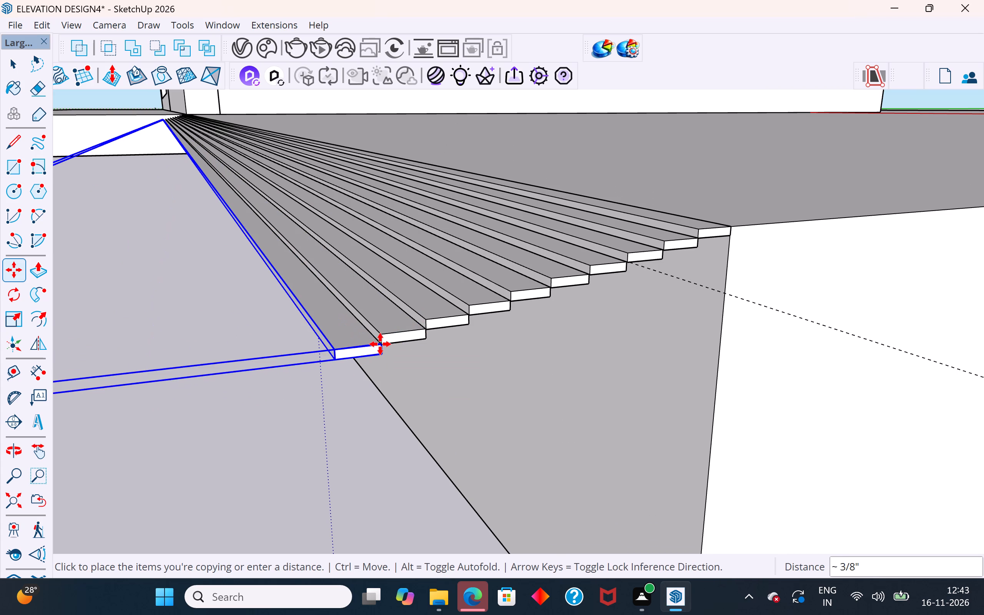
key("m")
left_click(380, 344)
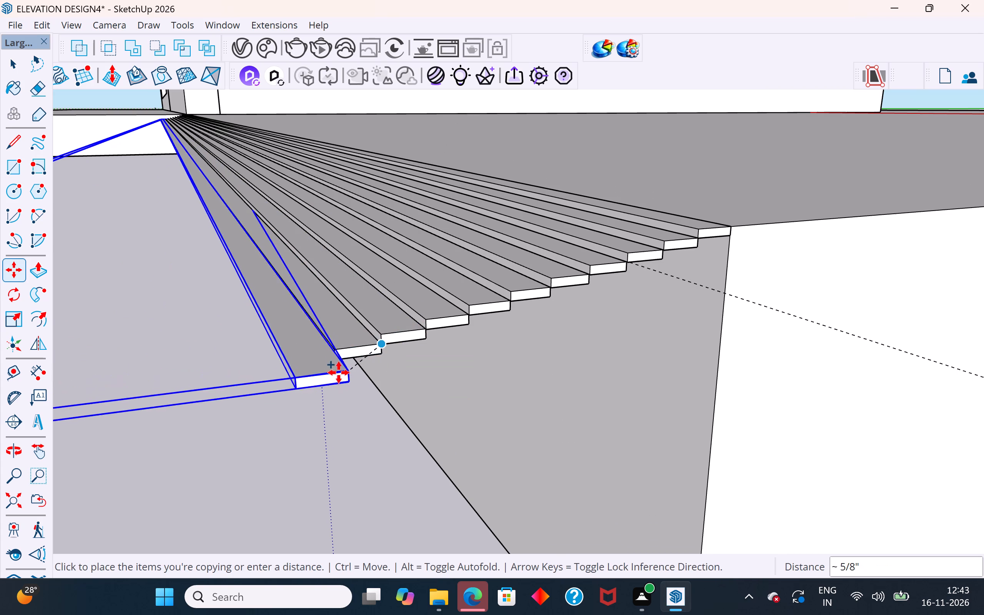
scroll(337, 361, "up", 11)
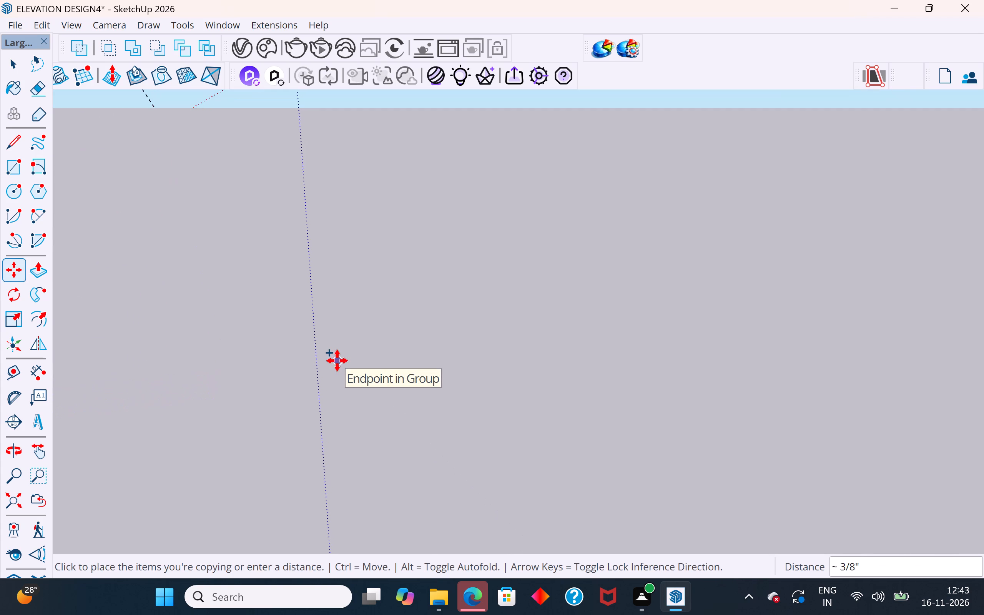
scroll(337, 361, "down", 4)
scroll(337, 369, "up", 15)
scroll(337, 369, "up", 9)
scroll(337, 298, "up", 9)
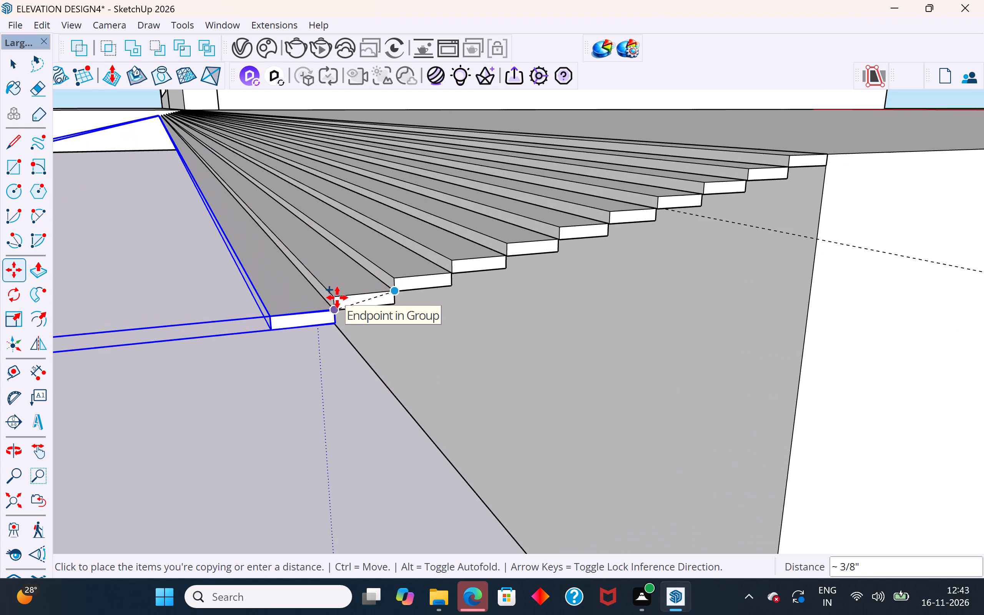
left_click(337, 315)
left_click(337, 315)
Copy the eleventh strip about 3/8" outward and down, from its upper inner corner to its lower outer corner.
key("m")
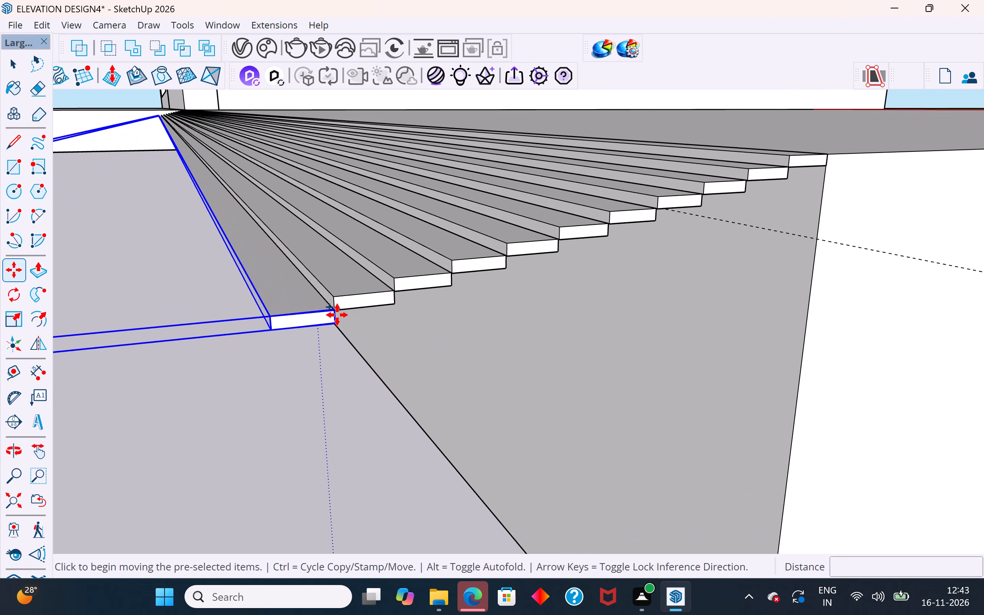
left_click(337, 315)
scroll(268, 327, "up", 5)
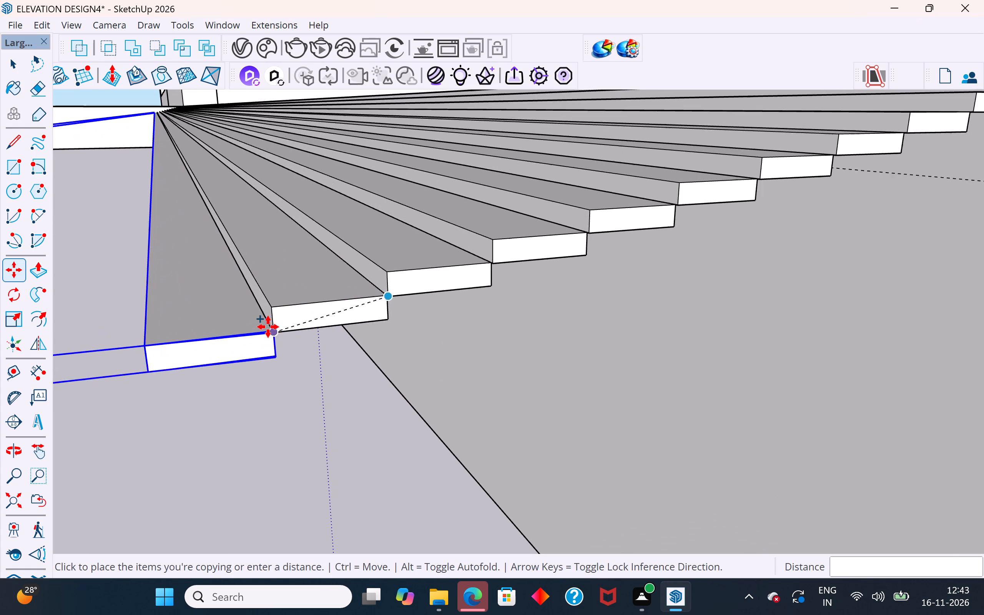
scroll(268, 327, "up", 4)
left_click(276, 331)
Copy the twelfth strip about 3/8" outward and down, from its upper inner corner to its lower outer corner.
key("m")
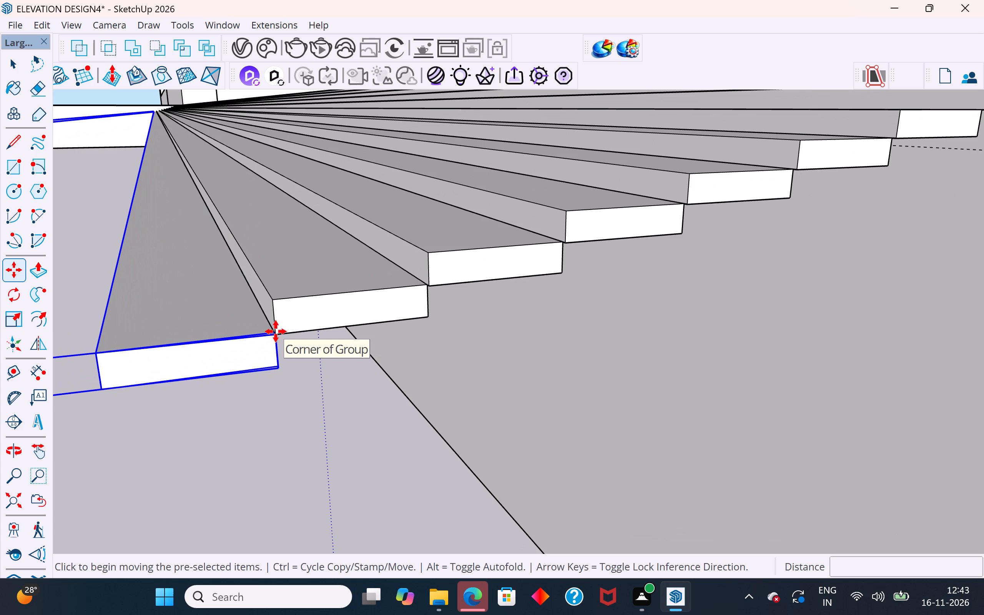
left_click(276, 331)
scroll(108, 387, "down", 3)
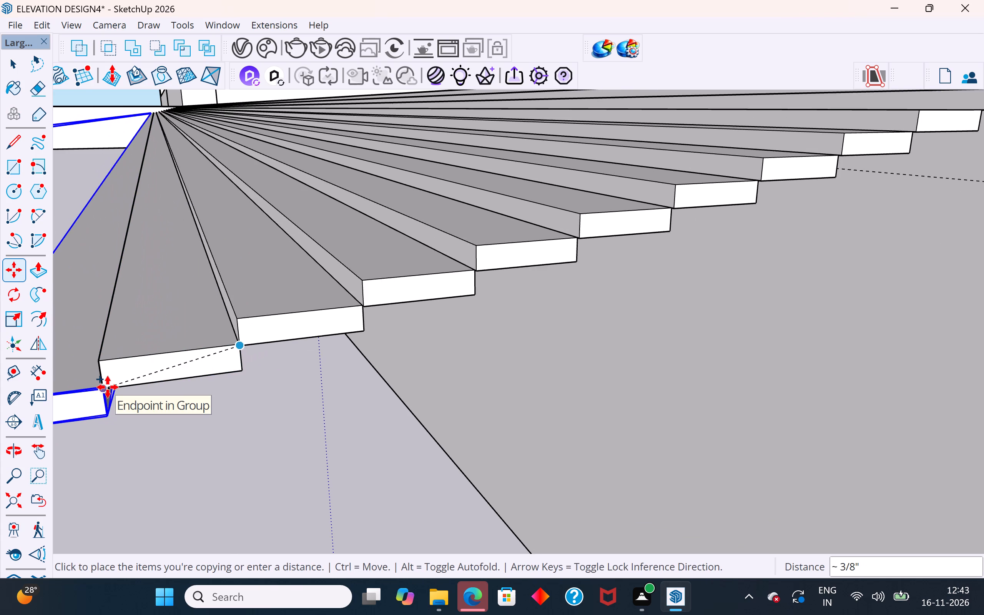
scroll(108, 387, "down", 11)
middle_click_drag(108, 387, 175, 332)
scroll(254, 347, "down", 5)
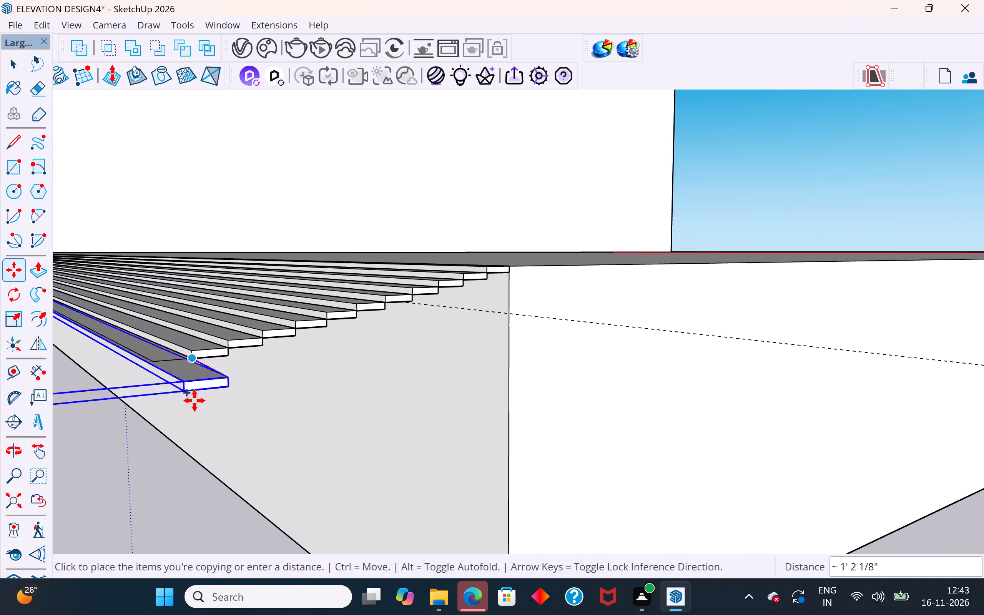
scroll(190, 404, "up", 5)
scroll(188, 403, "down", 10)
middle_click_drag(188, 403, 143, 442)
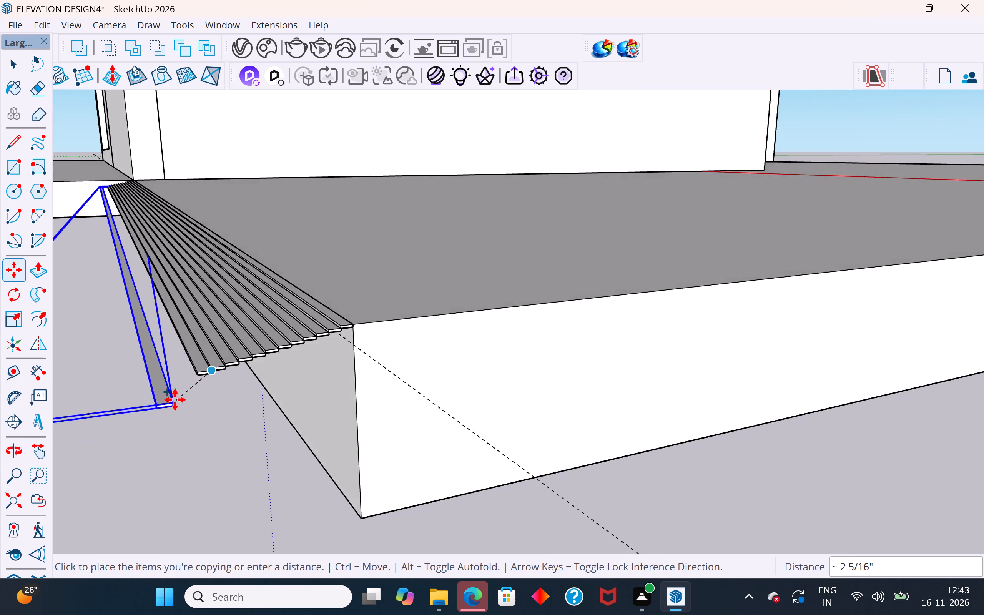
scroll(175, 400, "down", 5)
scroll(177, 399, "up", 20)
scroll(177, 399, "up", 4)
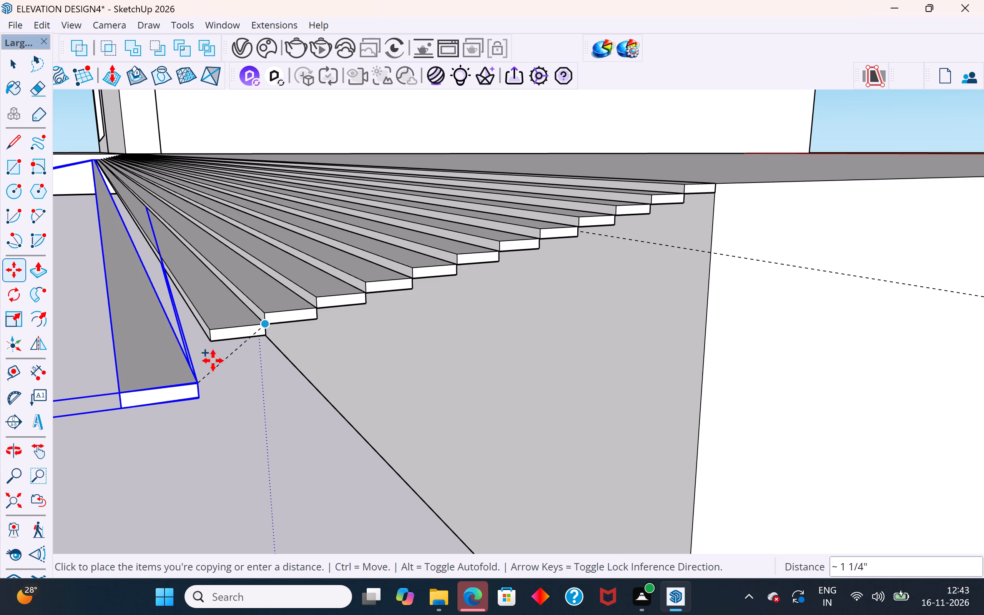
left_click(215, 346)
Add a fourteenth strip by copying the thirteenth outward and down, from its upper inner corner to its lower outer corner.
key("m")
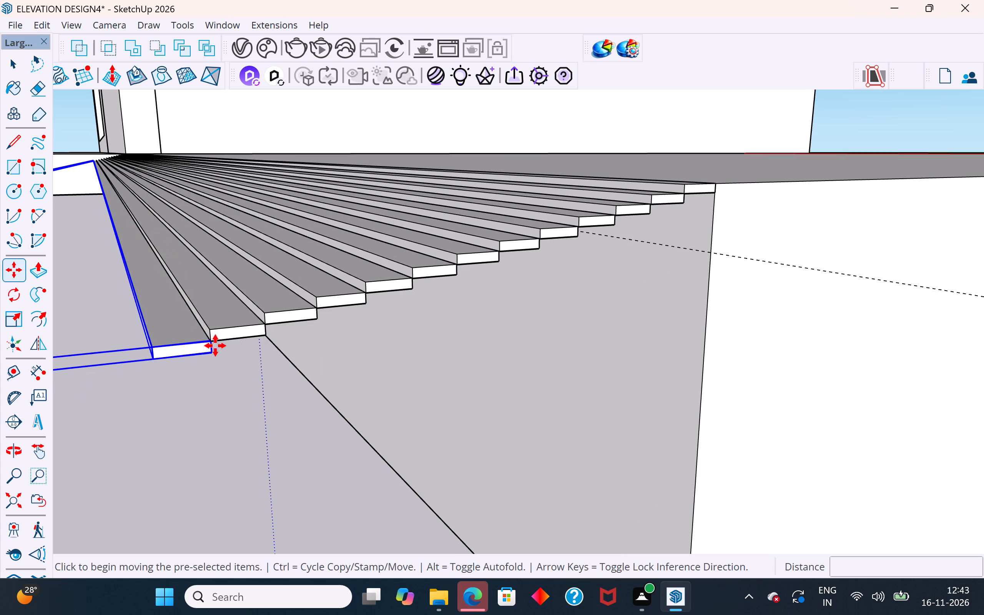
left_click(215, 346)
scroll(153, 380, "up", 6)
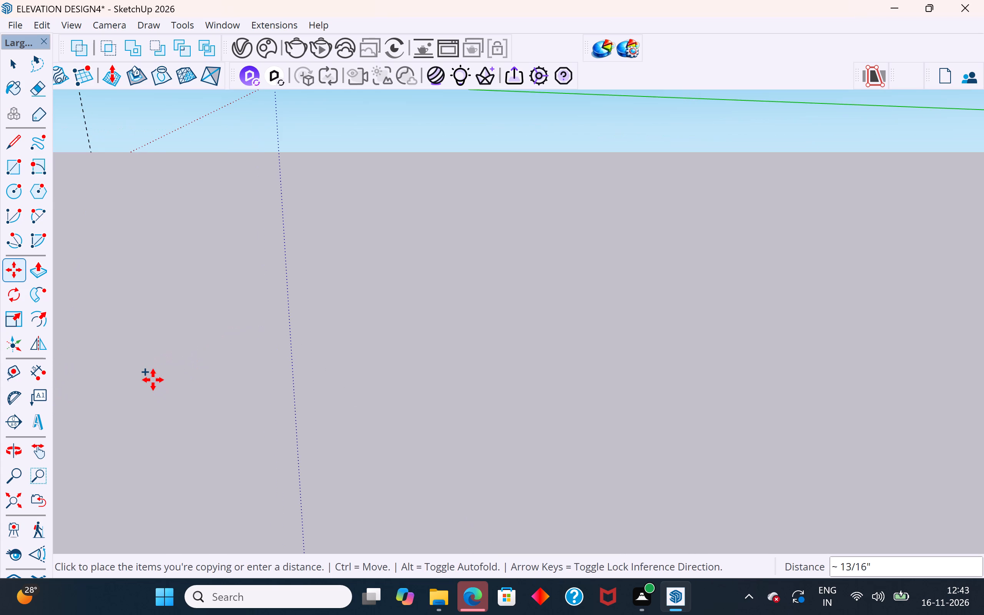
scroll(153, 380, "down", 5)
scroll(153, 380, "up", 13)
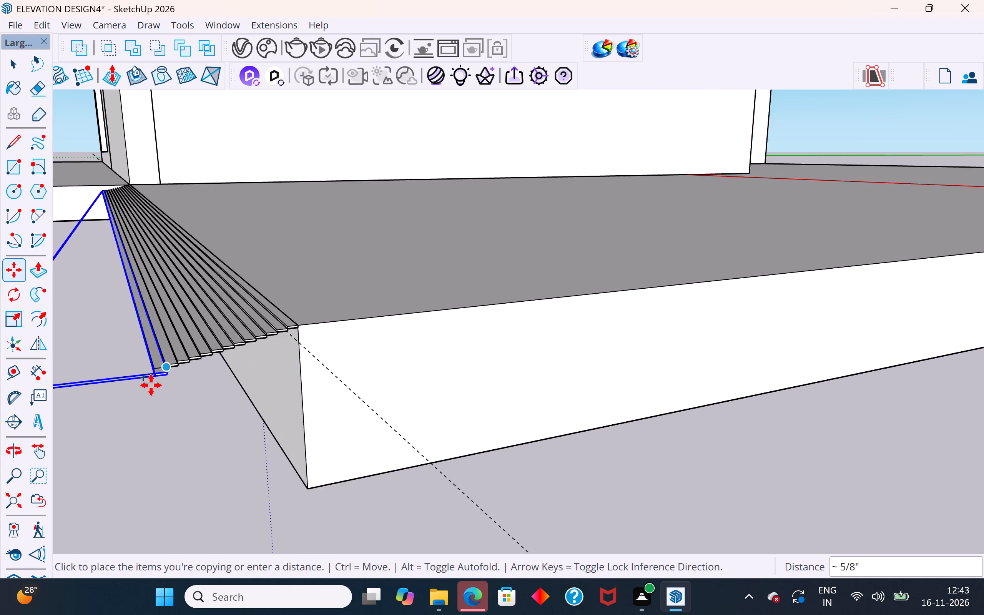
scroll(151, 385, "up", 20)
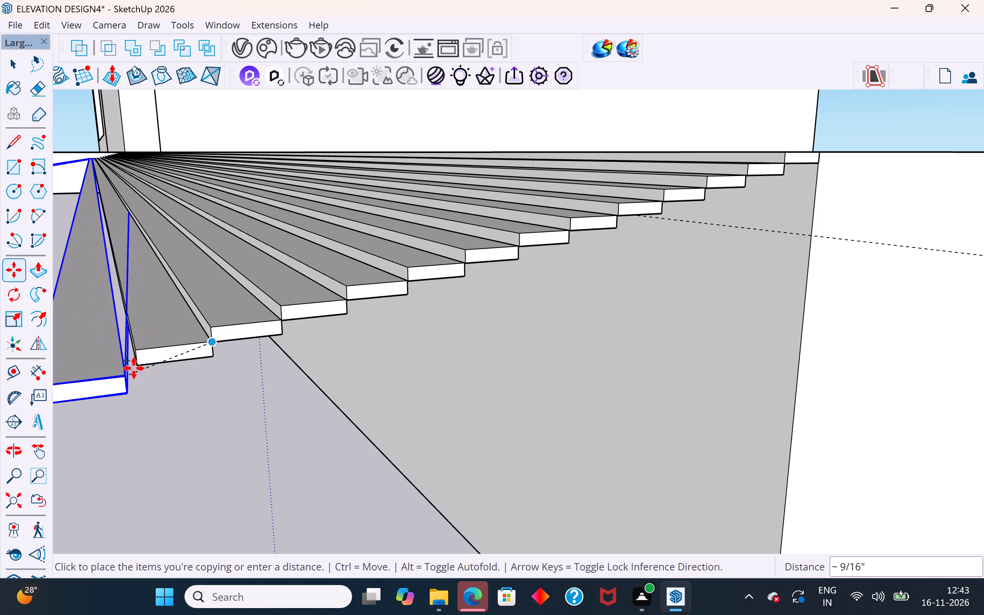
left_click(137, 362)
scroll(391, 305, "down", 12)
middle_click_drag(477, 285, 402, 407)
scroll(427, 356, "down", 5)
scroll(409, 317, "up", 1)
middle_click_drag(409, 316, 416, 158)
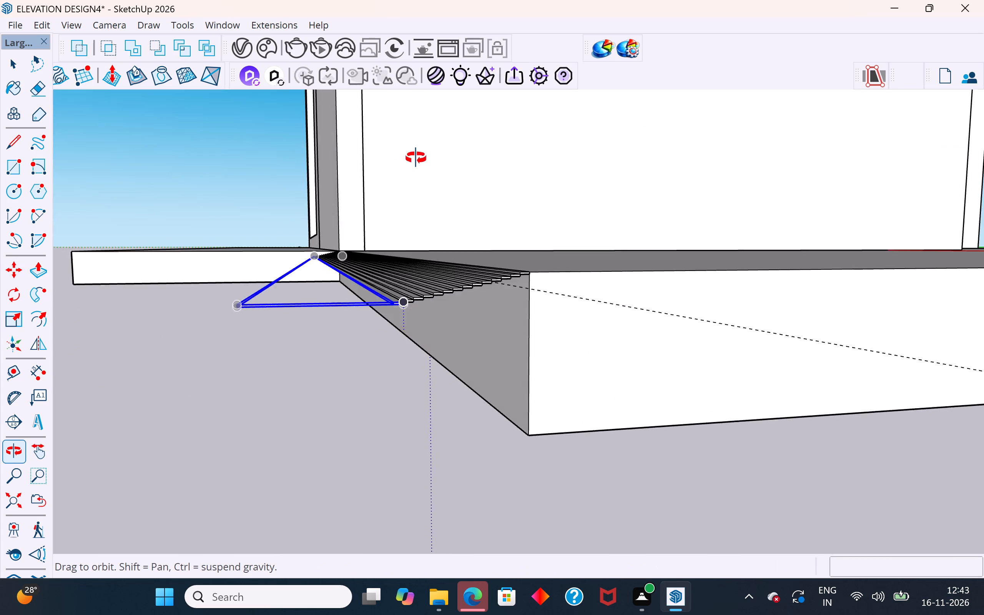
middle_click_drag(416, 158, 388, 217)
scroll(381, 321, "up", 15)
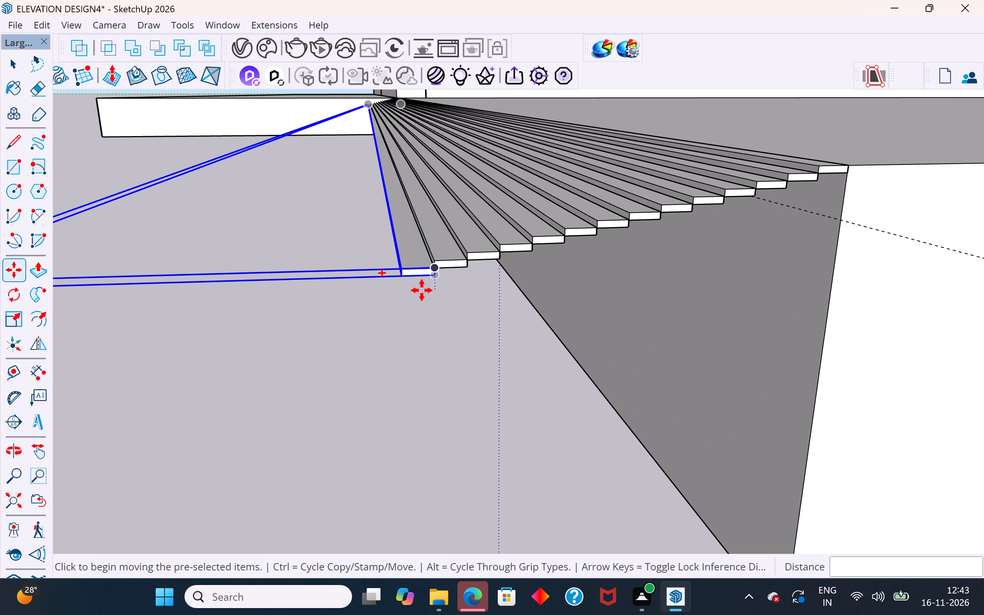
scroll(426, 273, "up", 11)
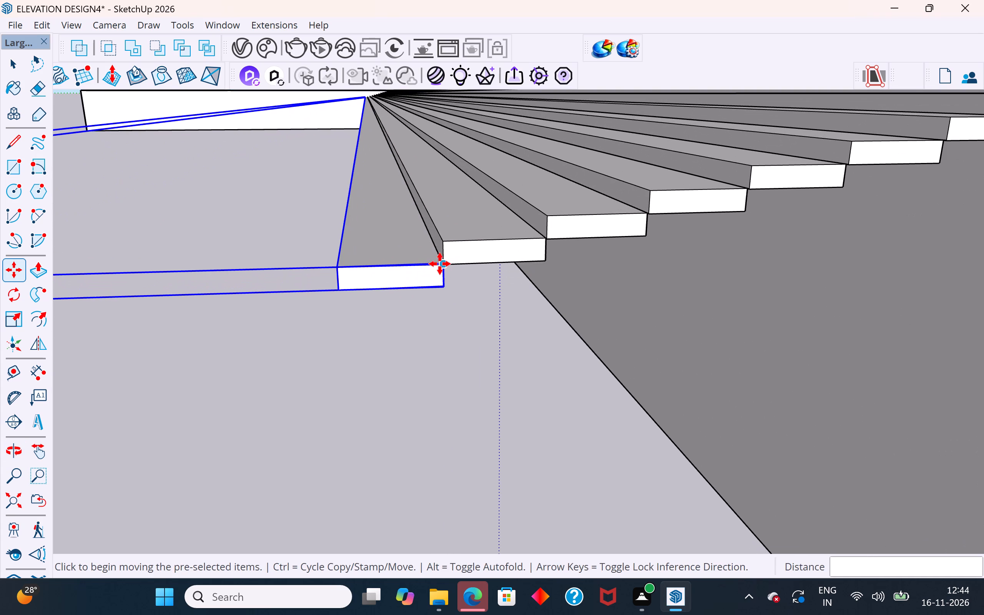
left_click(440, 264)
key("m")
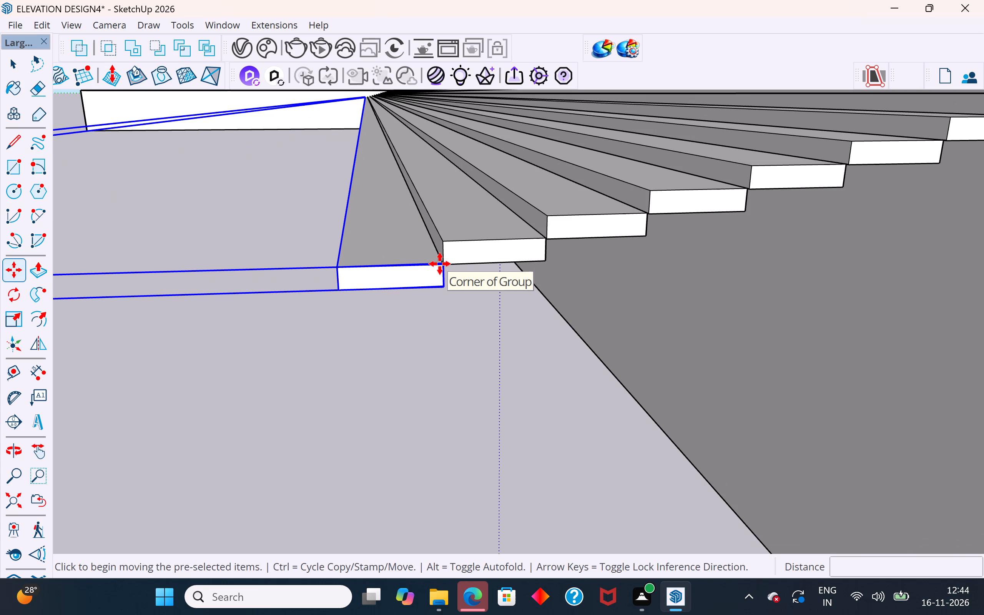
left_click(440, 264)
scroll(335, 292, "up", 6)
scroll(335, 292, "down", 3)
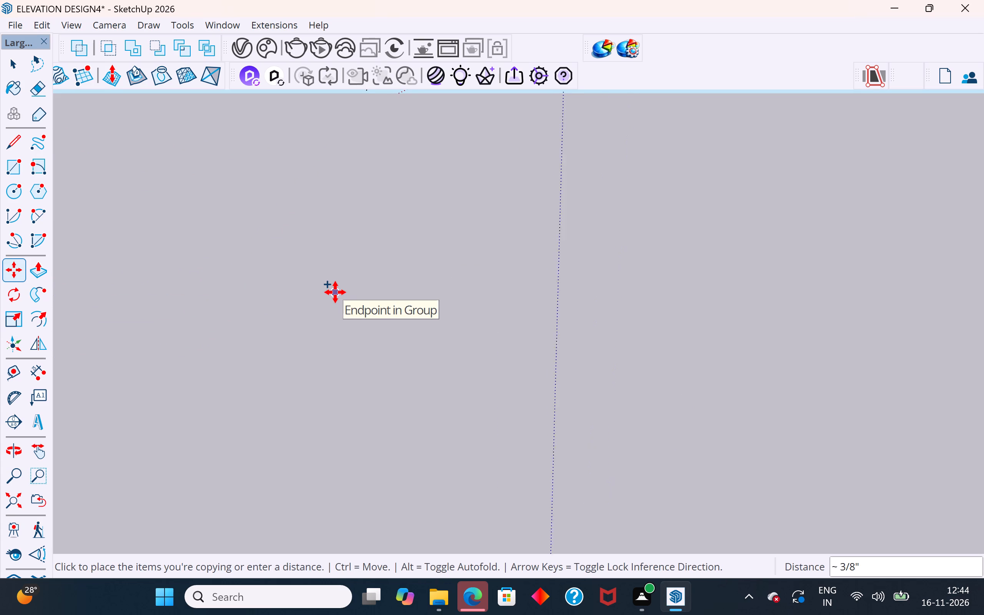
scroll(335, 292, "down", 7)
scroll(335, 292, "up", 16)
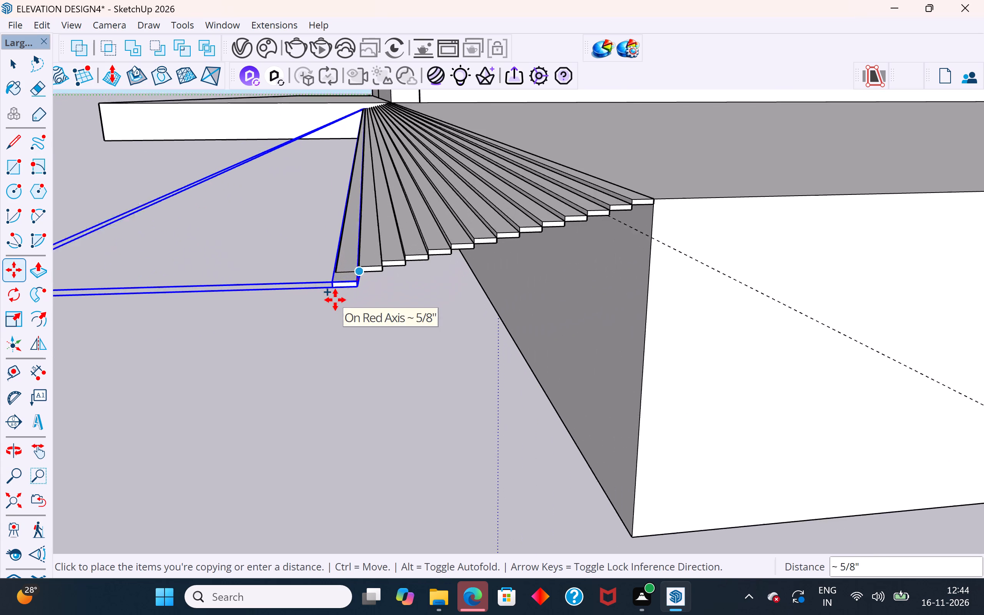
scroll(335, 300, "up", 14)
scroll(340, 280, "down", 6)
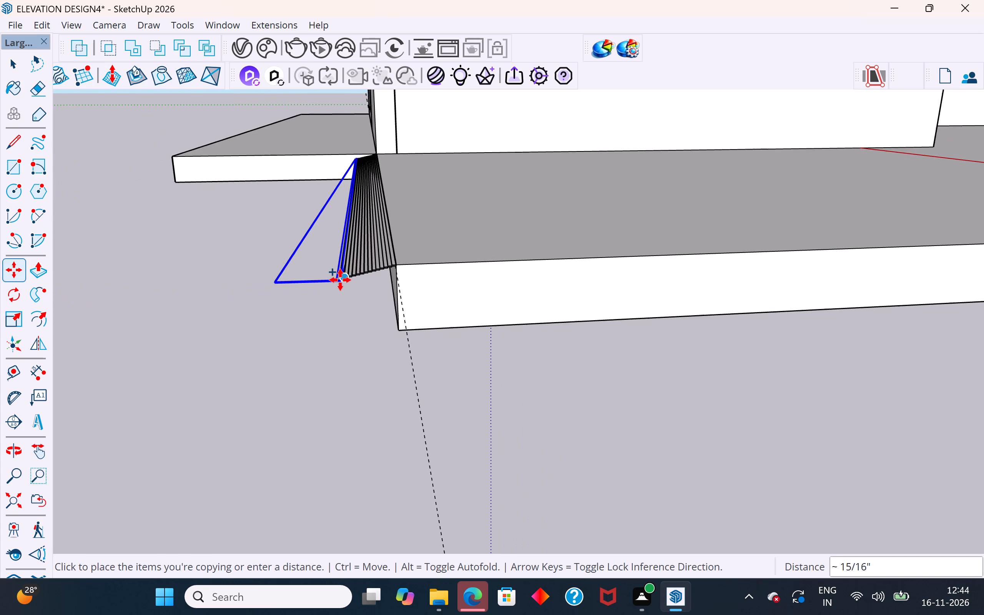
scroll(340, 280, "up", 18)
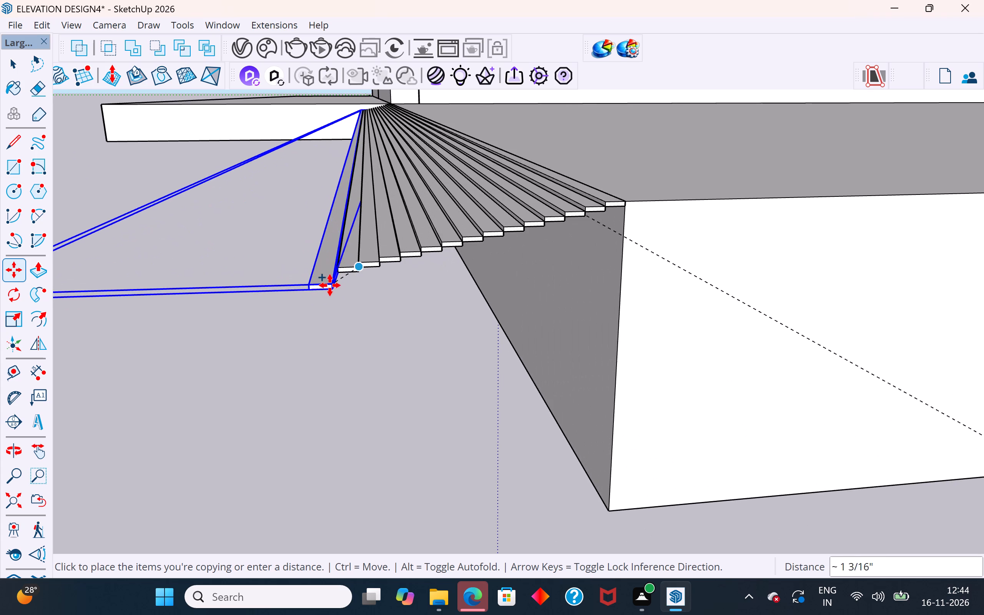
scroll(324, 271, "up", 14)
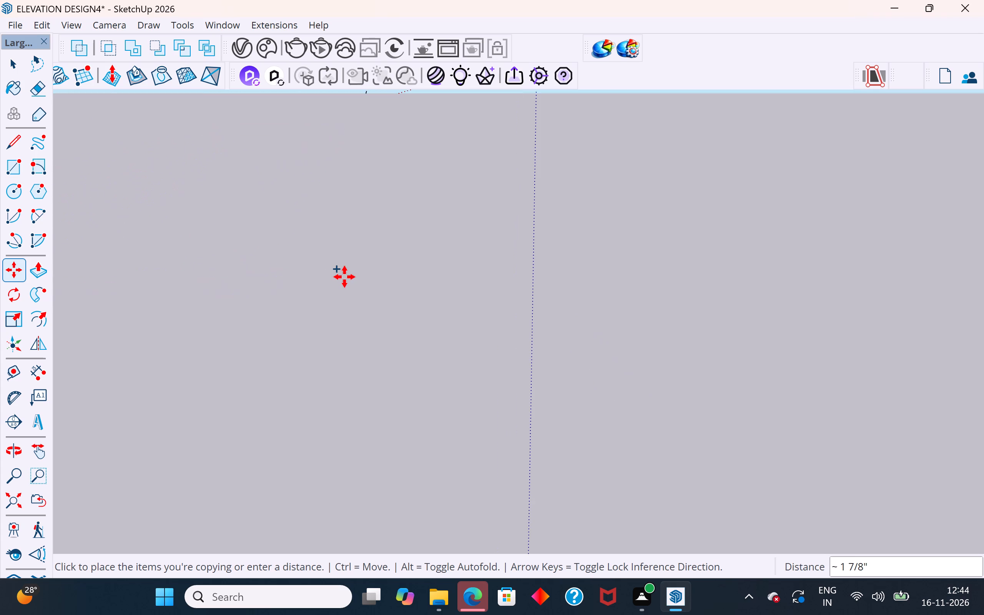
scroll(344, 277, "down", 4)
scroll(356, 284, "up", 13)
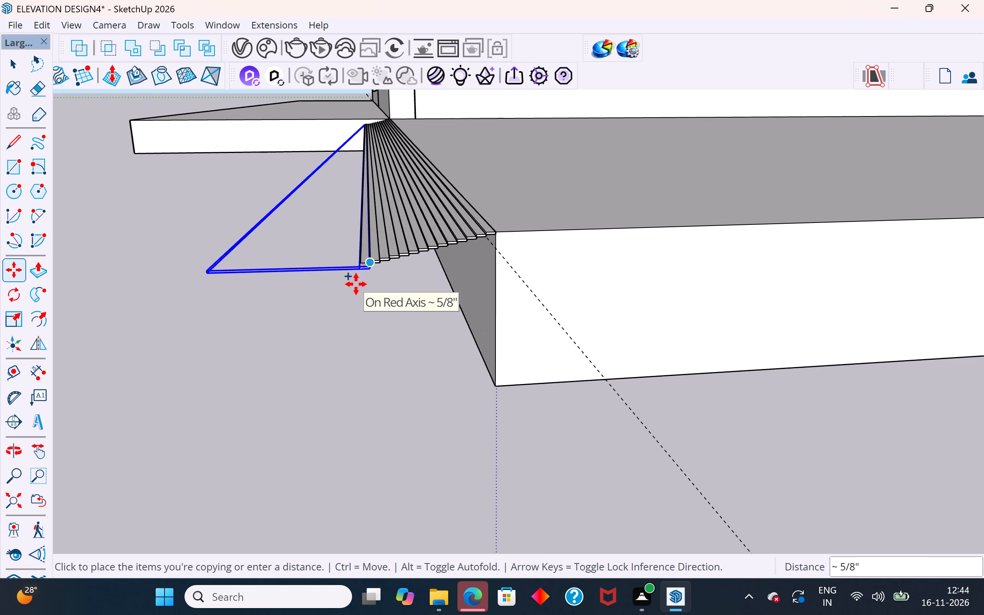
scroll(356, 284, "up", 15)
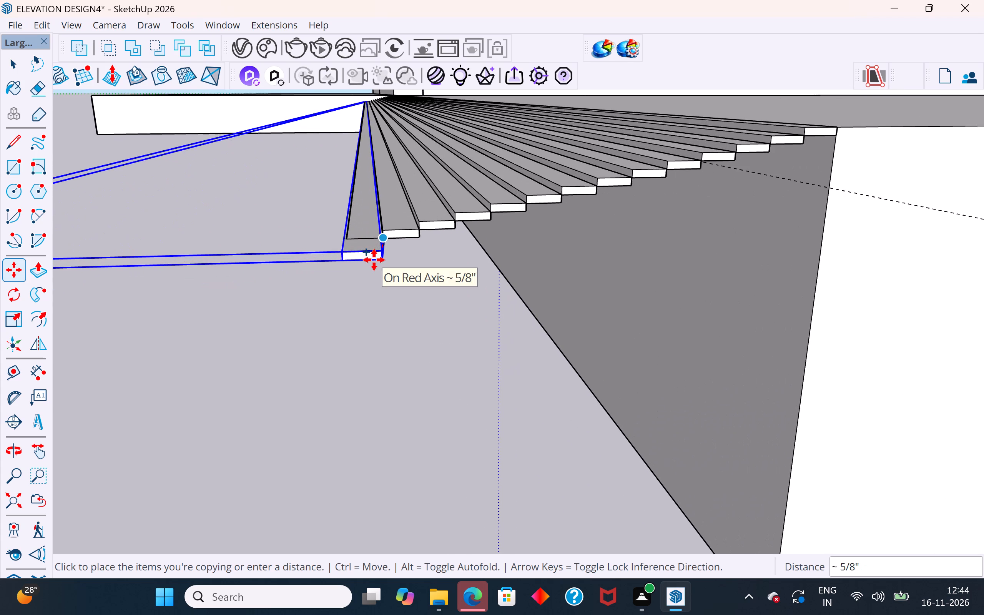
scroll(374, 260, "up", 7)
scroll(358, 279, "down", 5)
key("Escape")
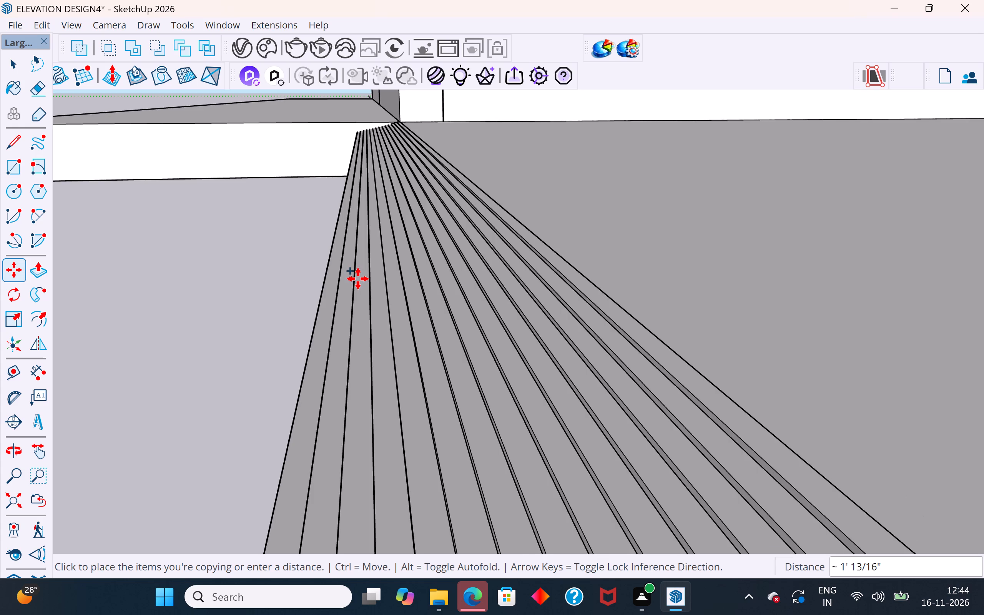
Copy all fourteen strips together about 5" outward and down, from the innermost strip's upper inner corner to the outermost strip's lower outer corner.
scroll(358, 279, "down", 13)
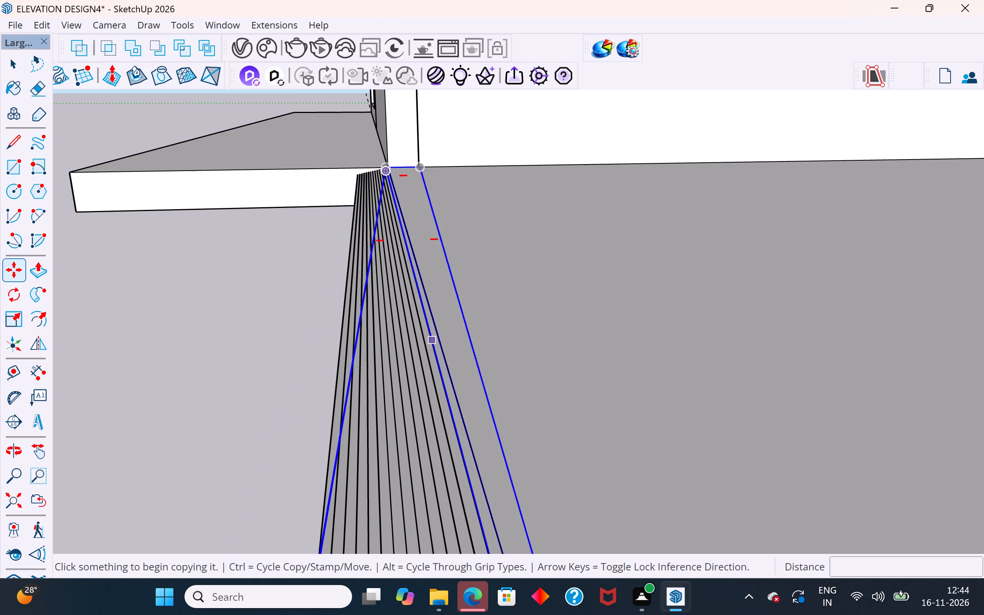
left_click(19, 71)
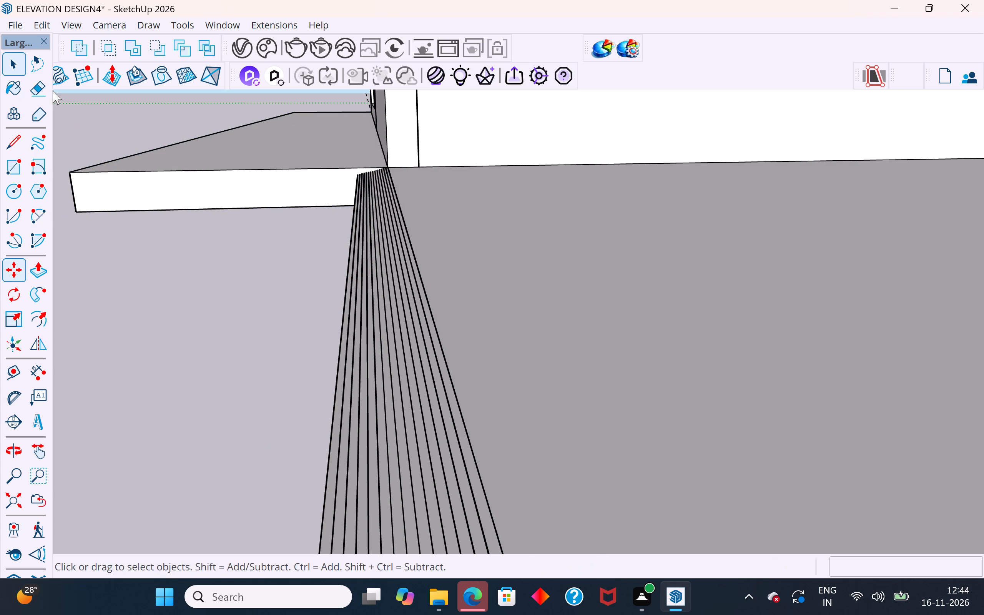
left_click(90, 110)
scroll(379, 288, "down", 7)
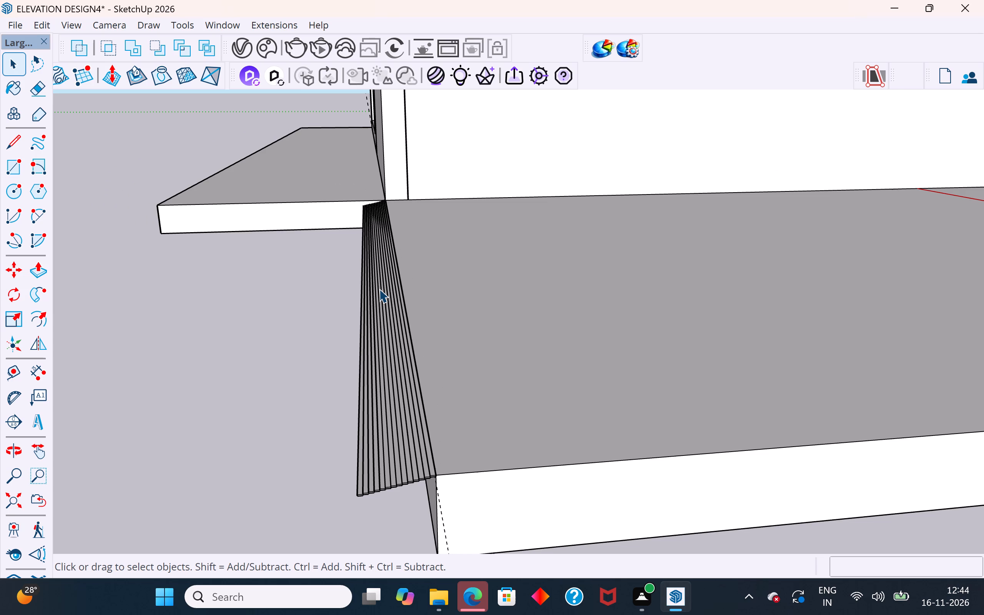
middle_click_drag(331, 438, 359, 389)
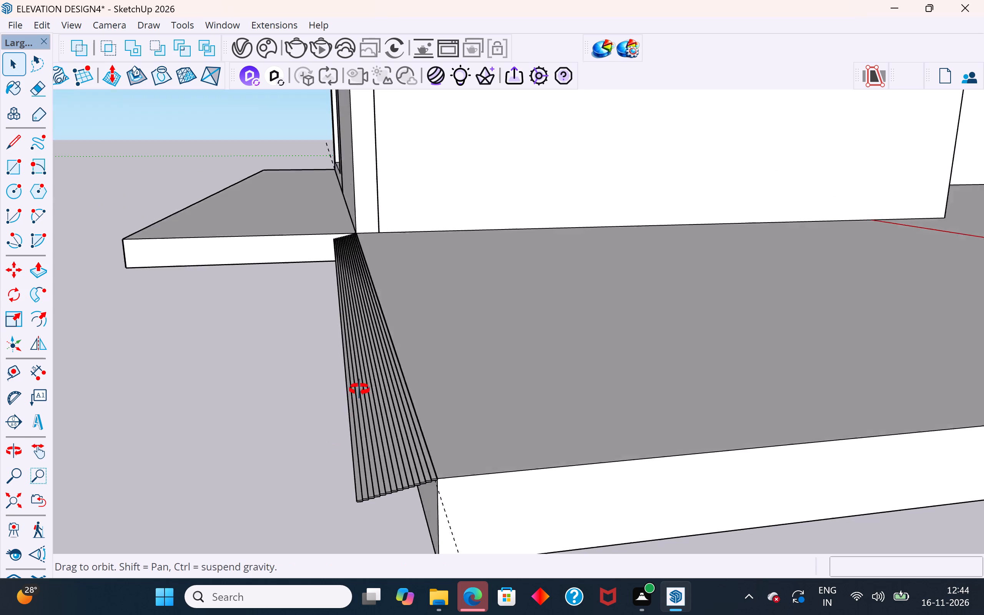
middle_click_drag(359, 389, 289, 222)
scroll(379, 482, "up", 4)
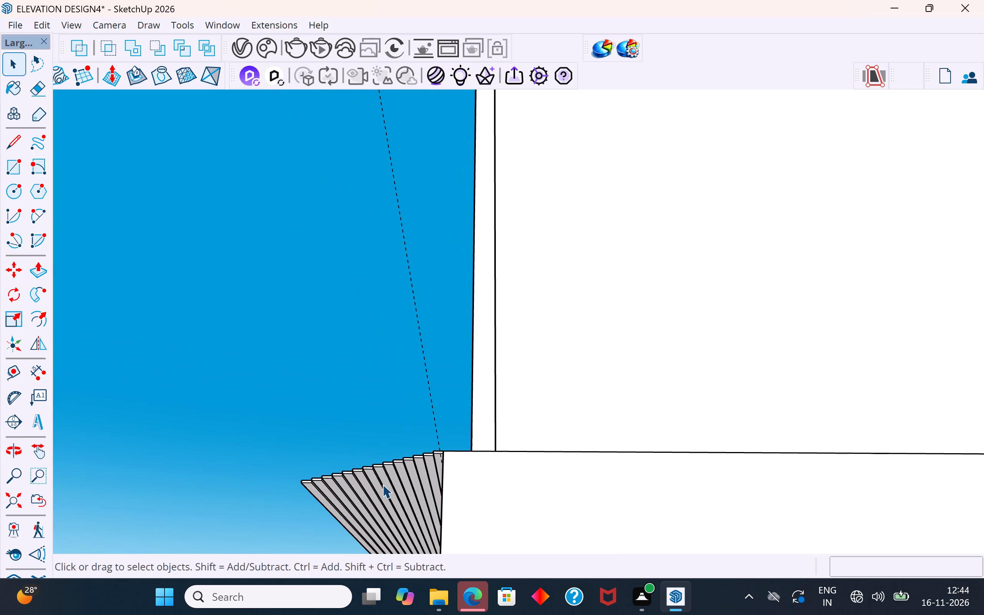
middle_click_drag(419, 481, 447, 486)
scroll(447, 486, "up", 1)
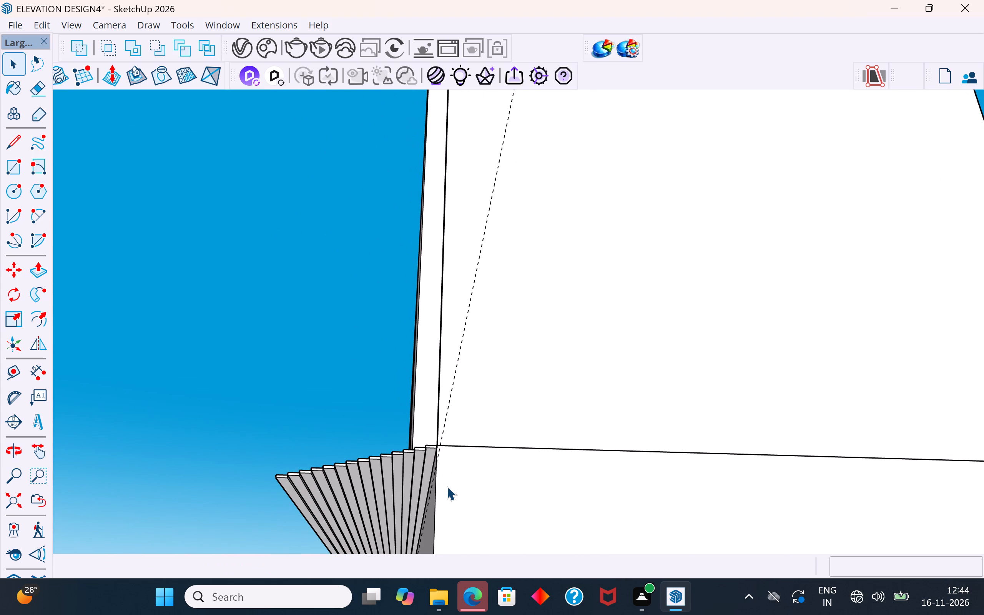
scroll(424, 497, "up", 4)
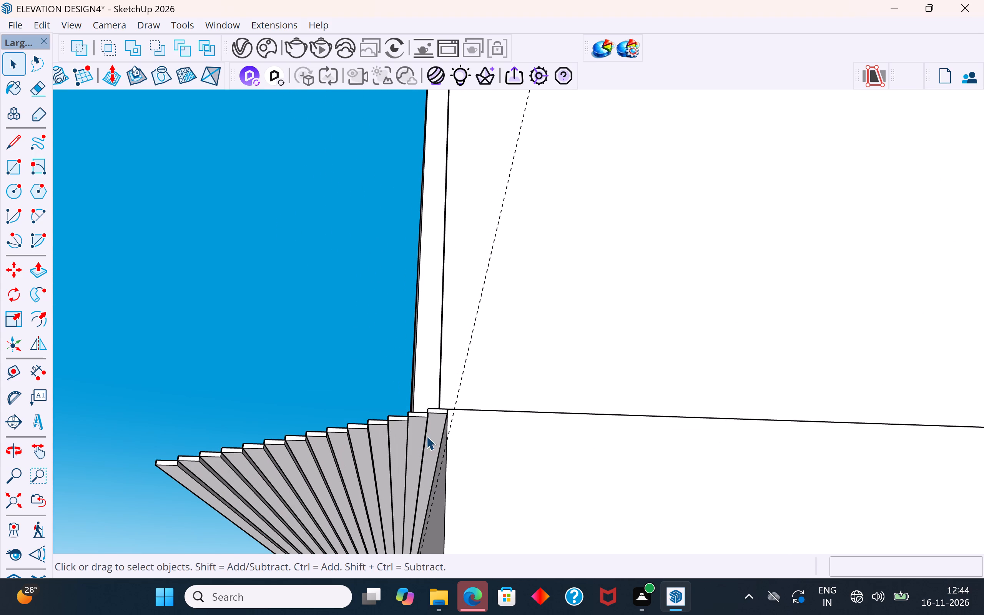
left_click(430, 433)
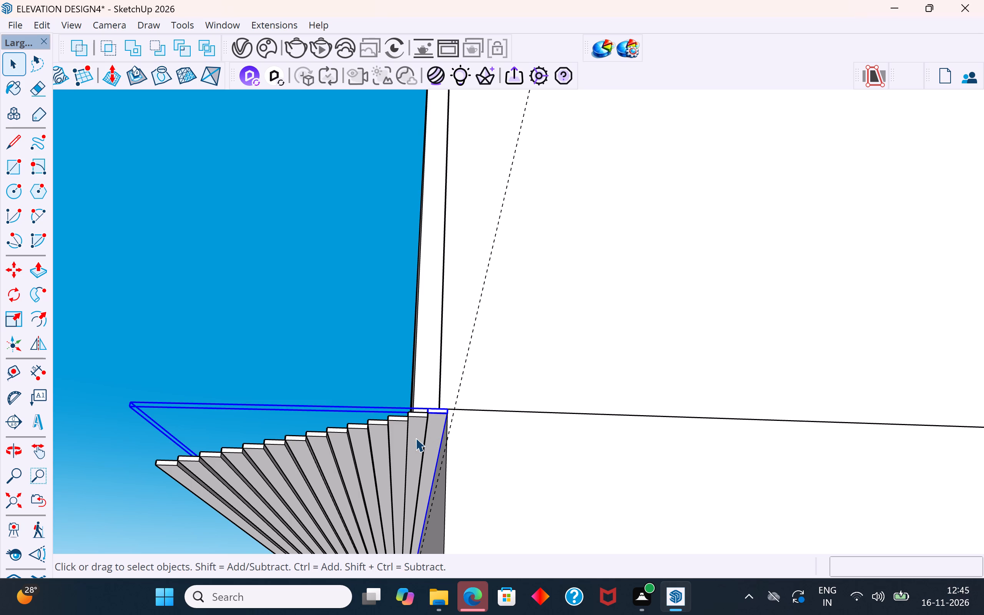
left_click(416, 438)
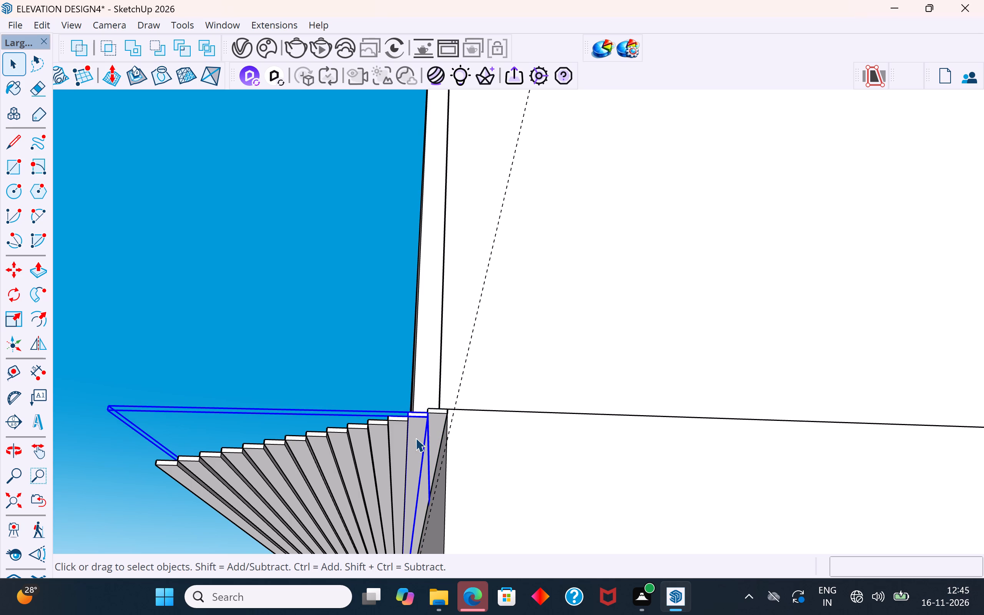
scroll(414, 446, "up", 5)
left_click(447, 414)
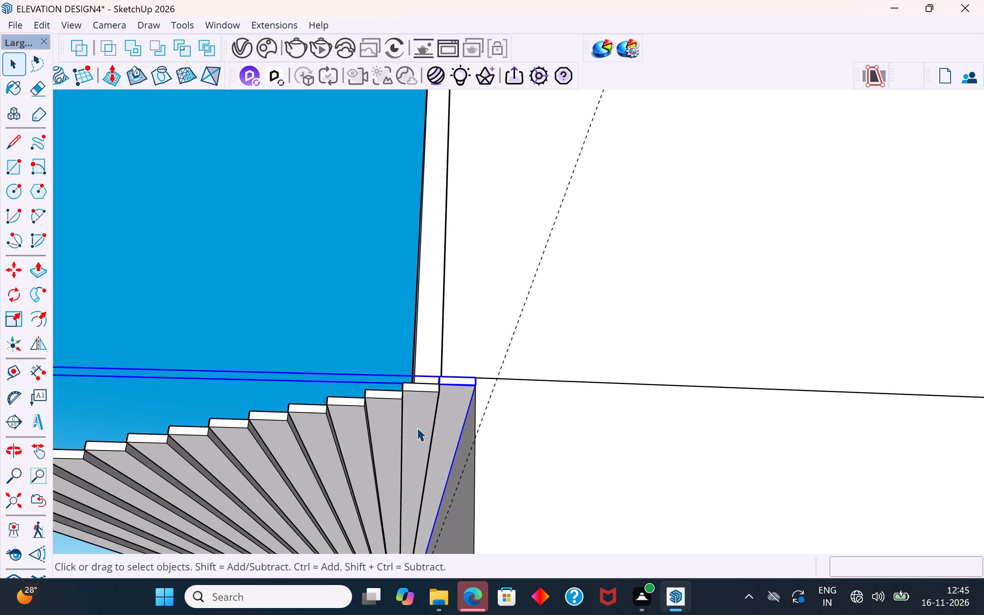
left_click(416, 427, "ctrl")
left_click(386, 437, "ctrl")
left_click(352, 449, "ctrl")
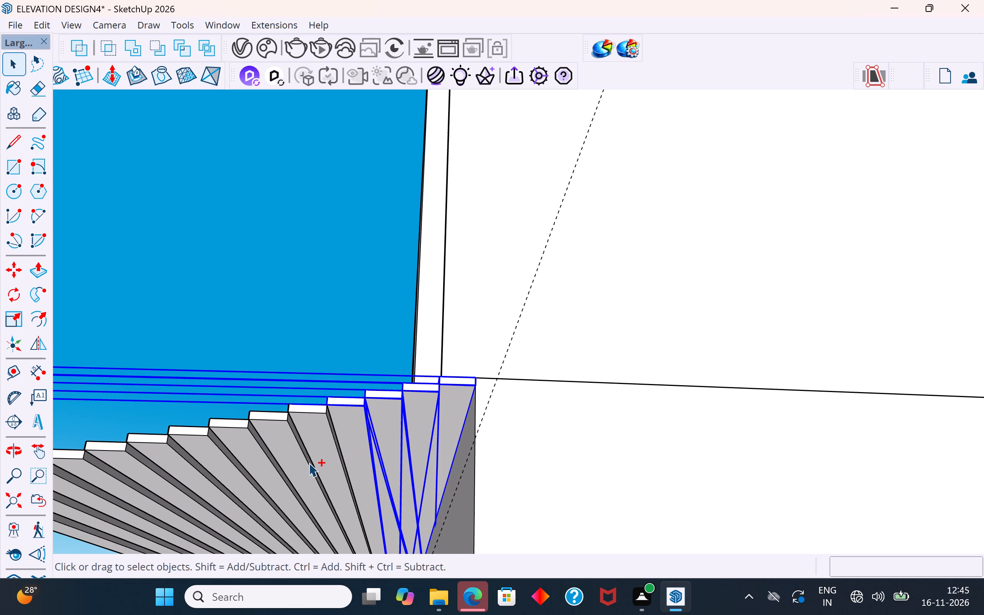
left_click(309, 463, "ctrl")
scroll(525, 361, "down", 5)
scroll(445, 422, "up", 4)
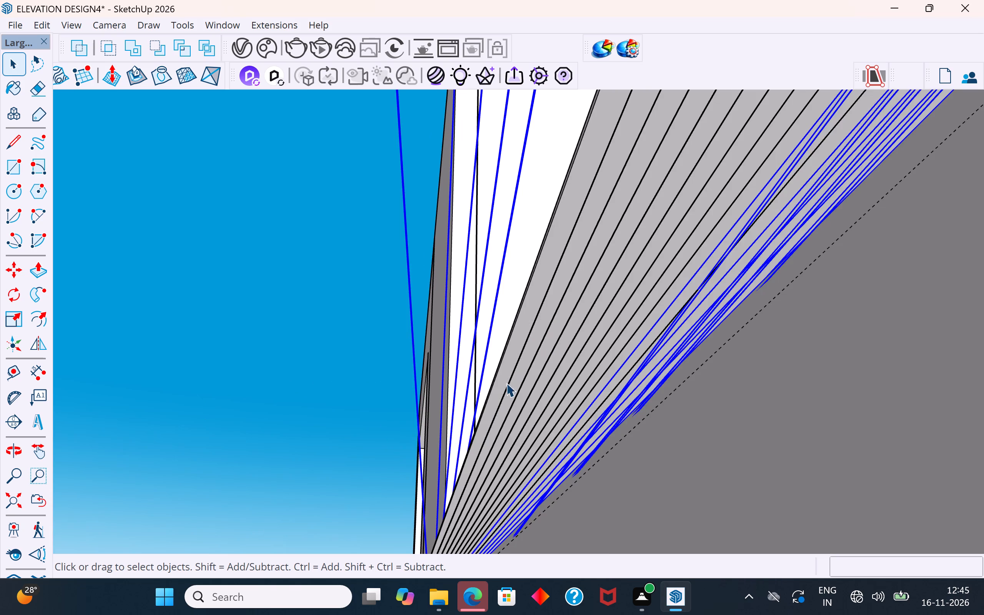
scroll(406, 425, "down", 4)
middle_click_drag(516, 336, 435, 370)
scroll(636, 208, "up", 6)
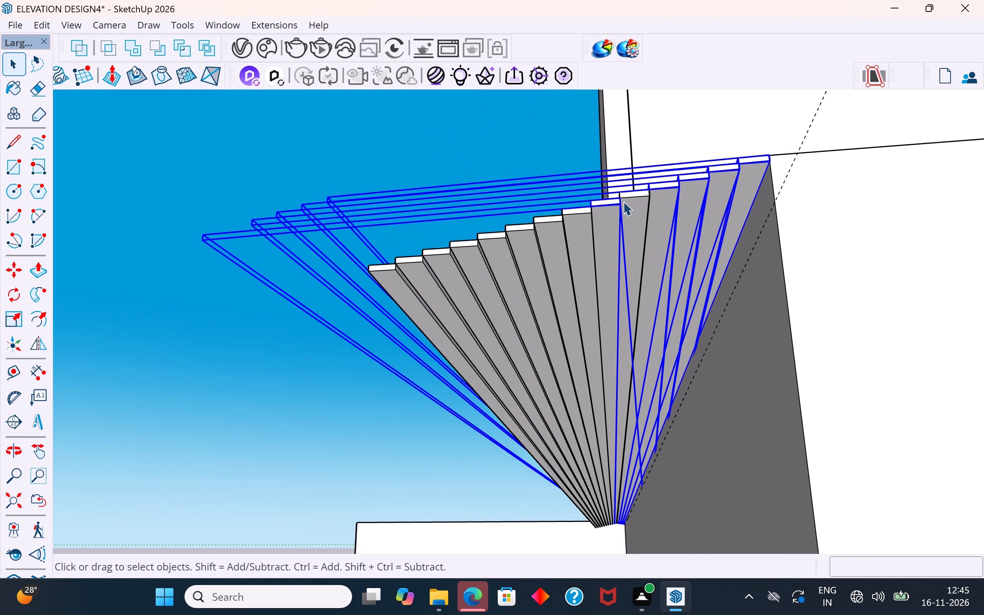
scroll(639, 205, "up", 3)
left_click(639, 205, "ctrl")
left_click(558, 245, "ctrl")
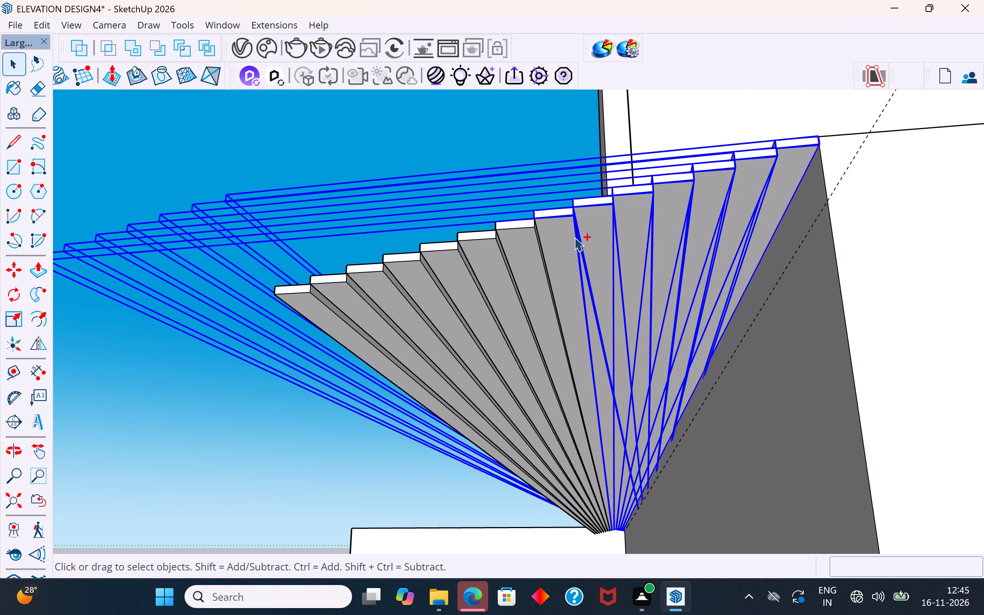
left_click(516, 252, "ctrl")
left_click(488, 265, "ctrl")
left_click(454, 283, "ctrl")
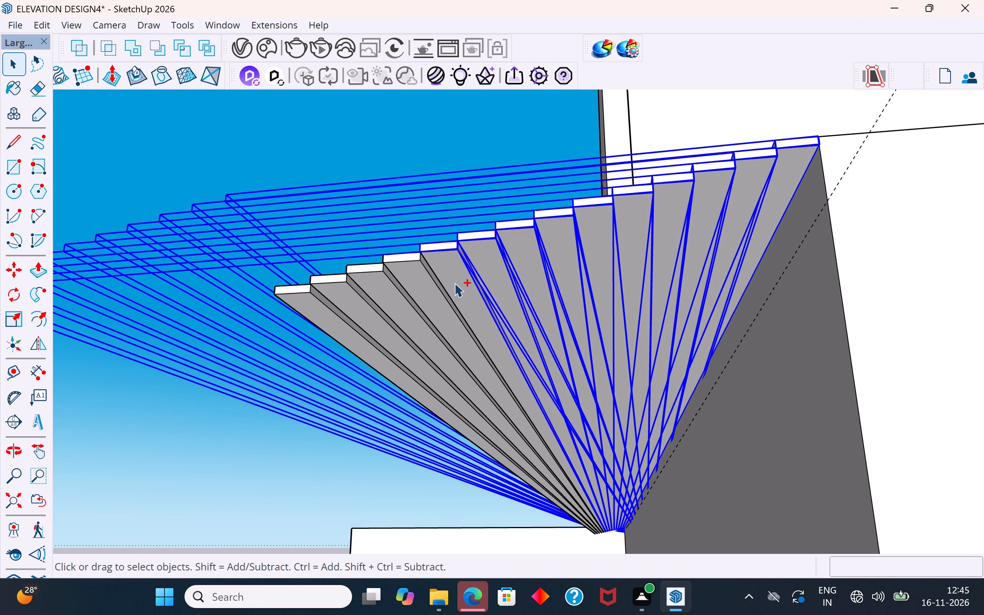
left_click(422, 298, "ctrl")
left_click(396, 314, "ctrl")
left_click(367, 325, "ctrl")
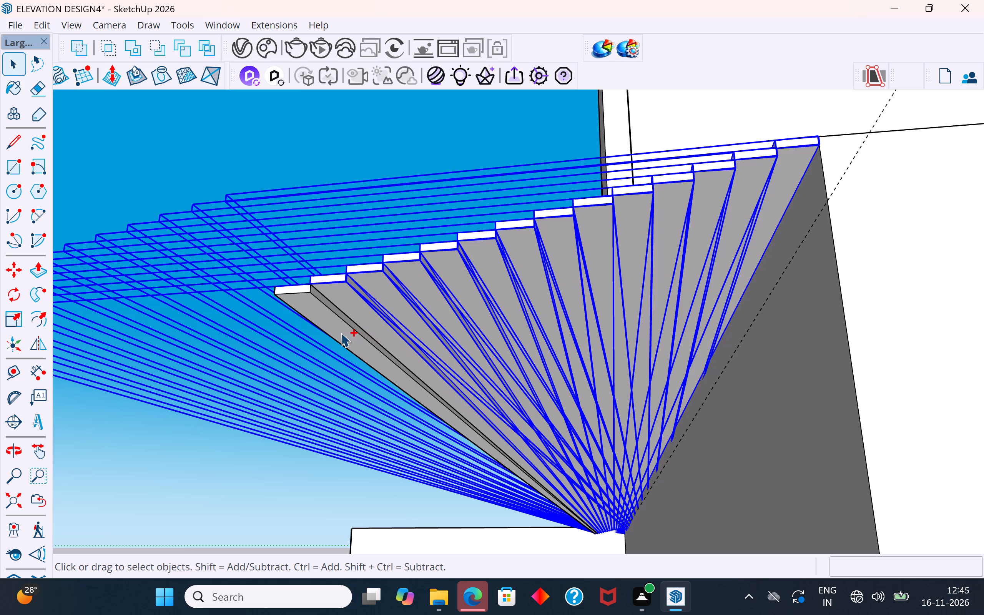
left_click(341, 333, "ctrl")
scroll(428, 239, "down", 13)
middle_click_drag(475, 215, 478, 321)
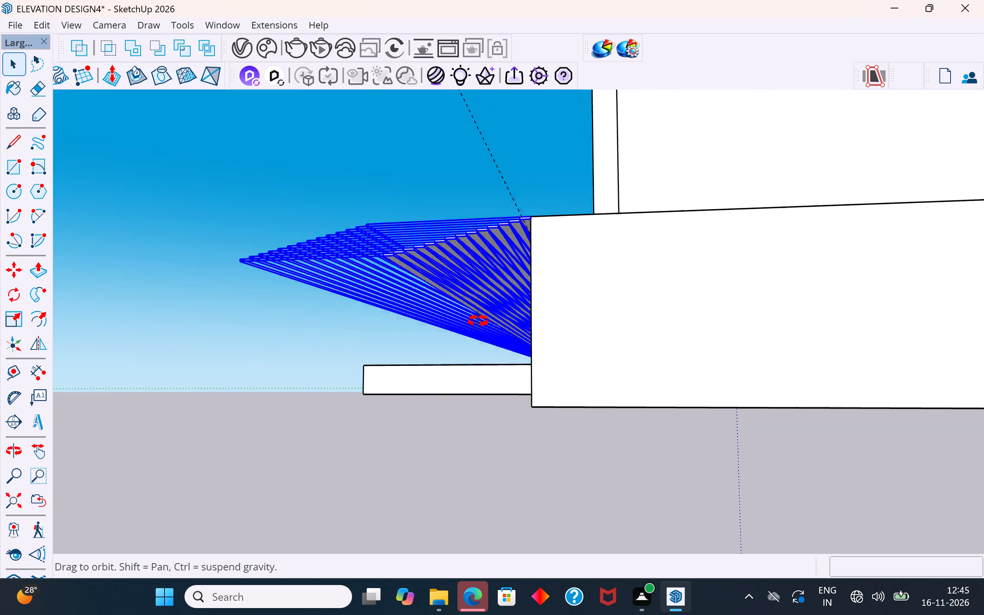
middle_click_drag(478, 321, 564, 499)
scroll(515, 283, "up", 6)
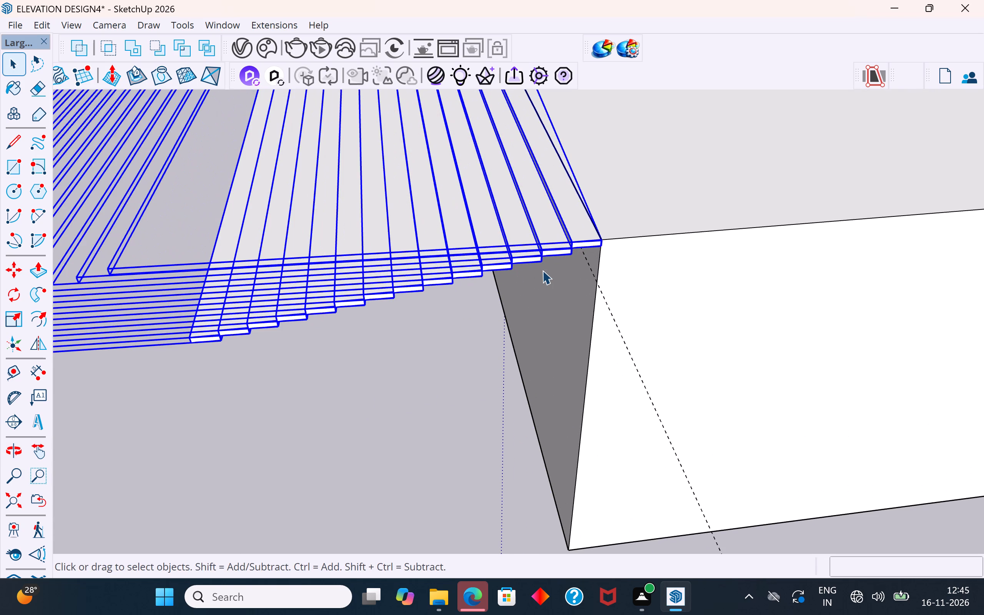
key("m")
left_click(602, 242, "ctrl")
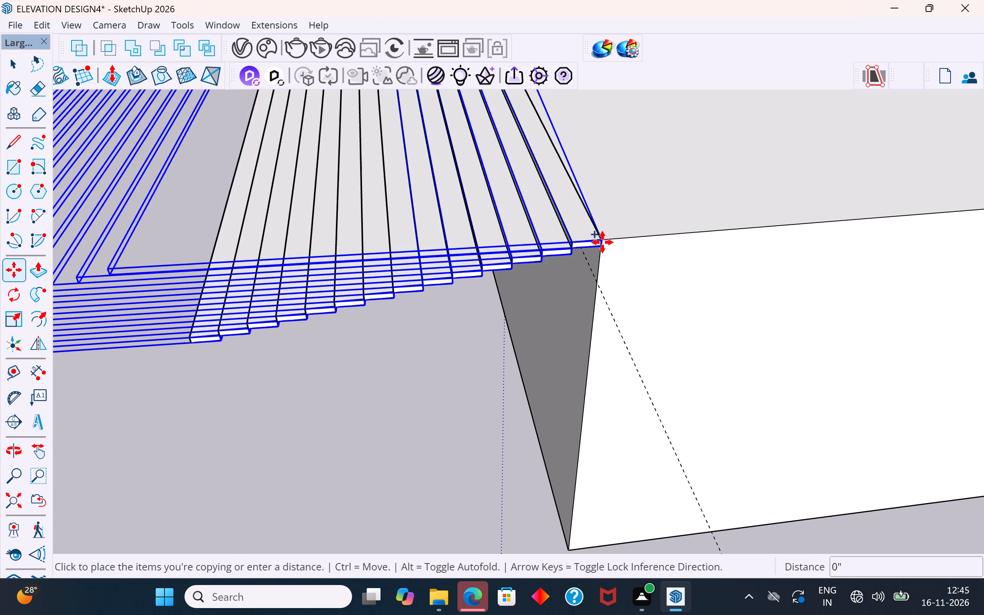
scroll(189, 381, "up", 6)
scroll(182, 337, "up", 7)
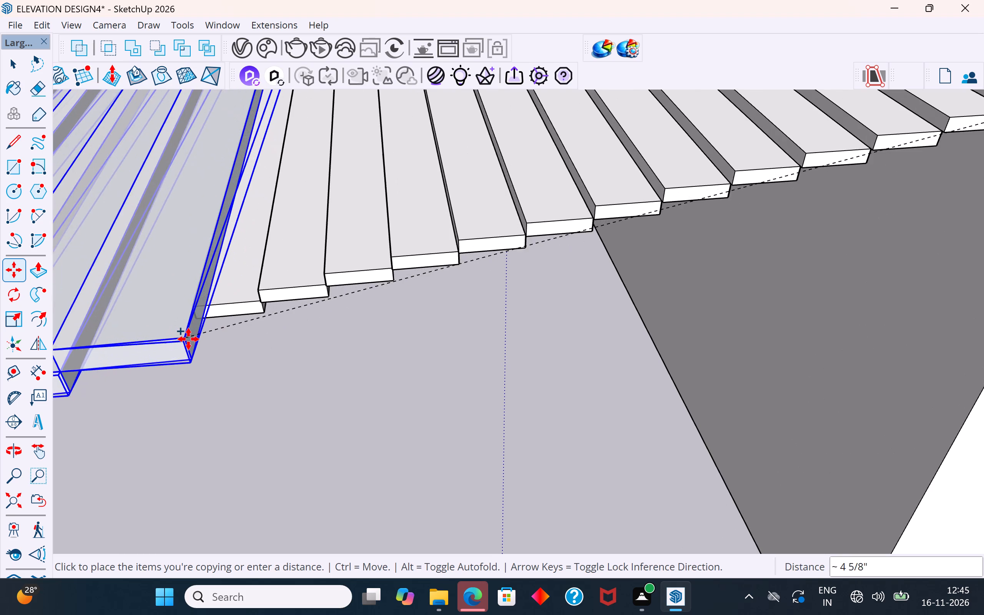
middle_click_drag(196, 340, 155, 146)
scroll(223, 327, "up", 11)
scroll(212, 333, "down", 4)
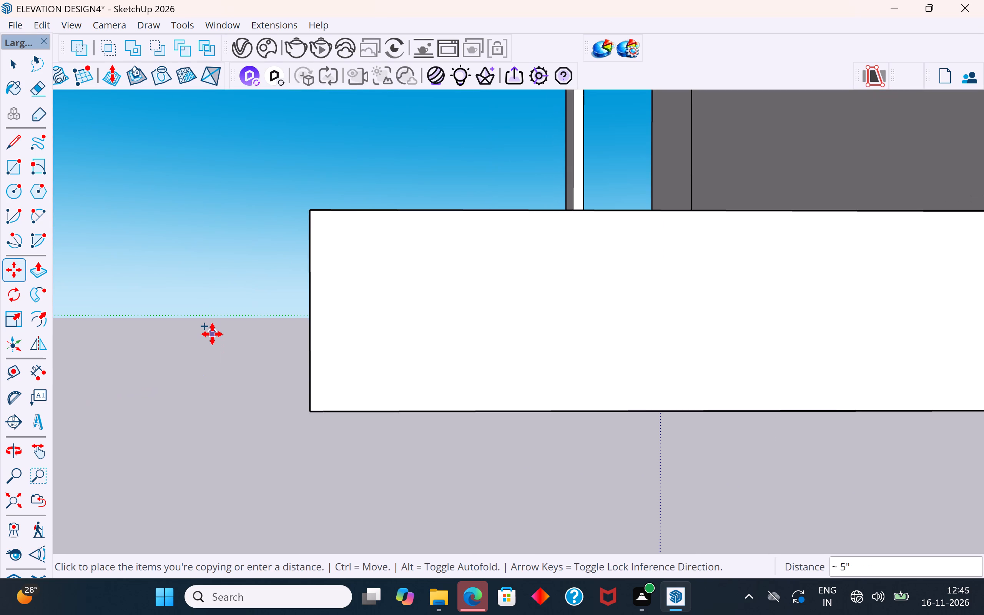
scroll(212, 334, "down", 5)
scroll(212, 361, "up", 6)
scroll(212, 361, "down", 4)
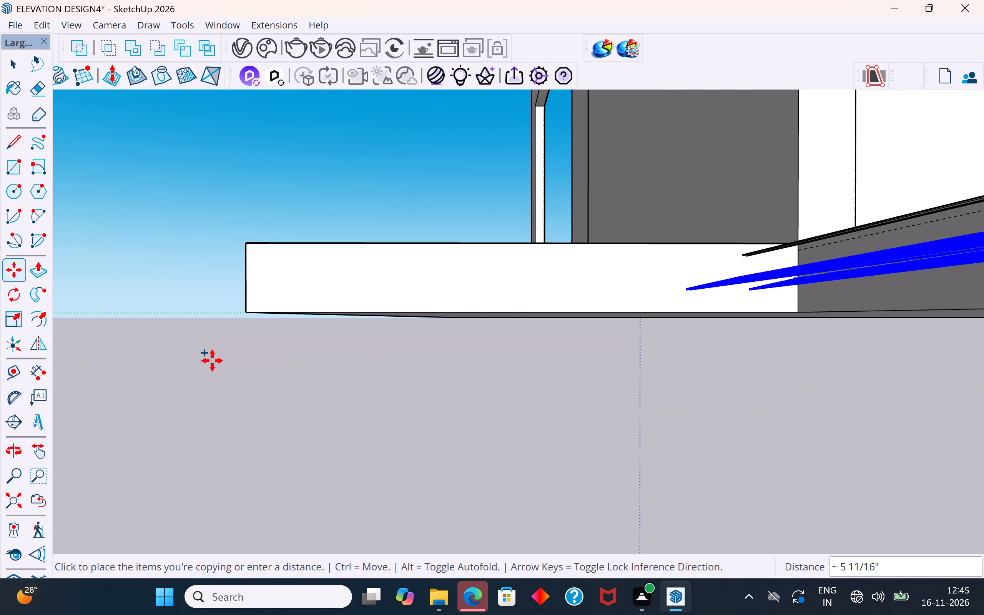
scroll(244, 333, "down", 4)
scroll(244, 333, "up", 4)
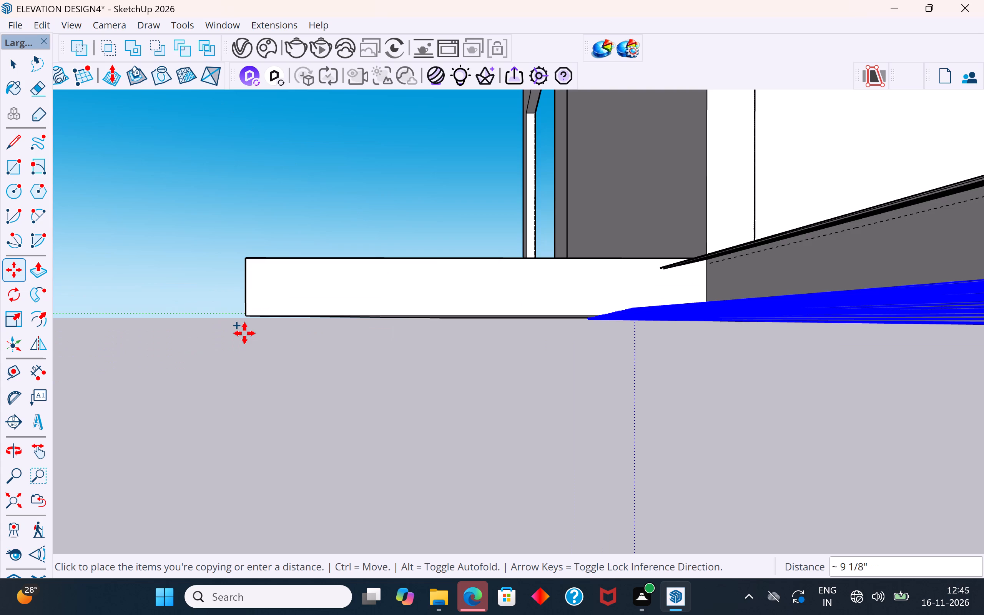
scroll(244, 333, "down", 1)
scroll(283, 272, "up", 3)
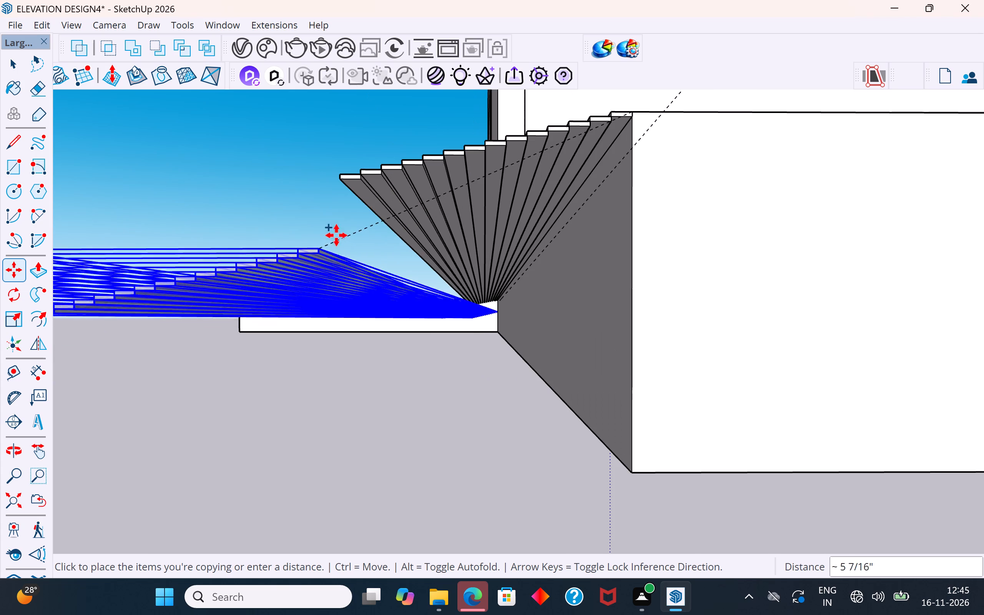
scroll(340, 190, "up", 4)
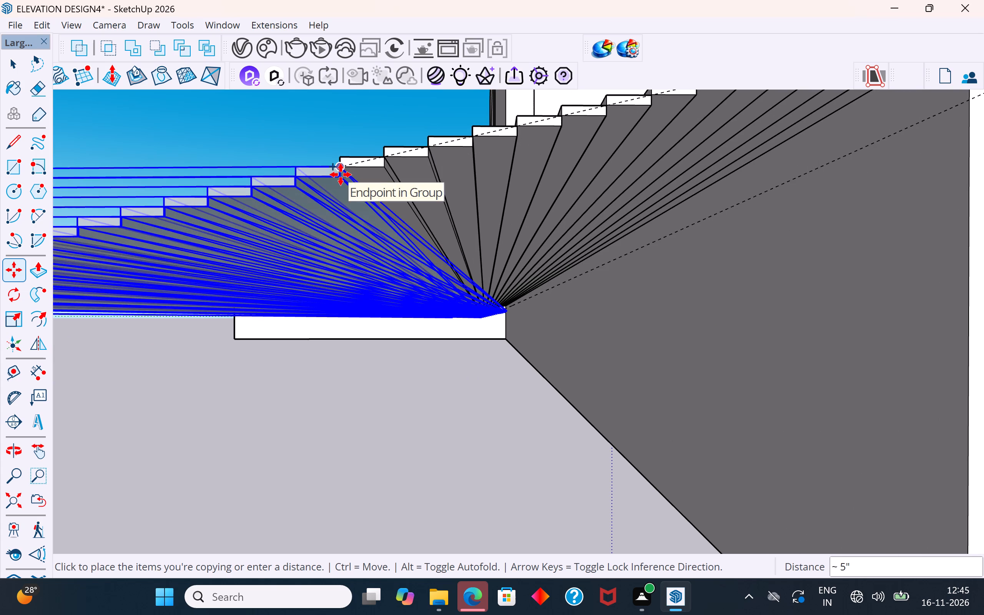
left_click(341, 175)
scroll(430, 234, "down", 10)
middle_click_drag(429, 271, 488, 459)
scroll(498, 446, "down", 3)
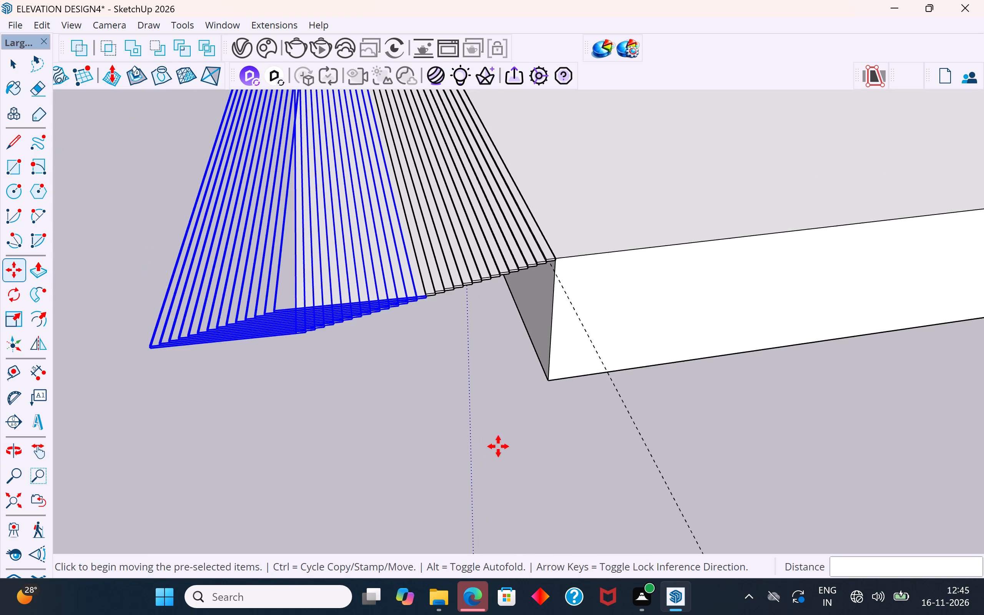
scroll(498, 446, "down", 3)
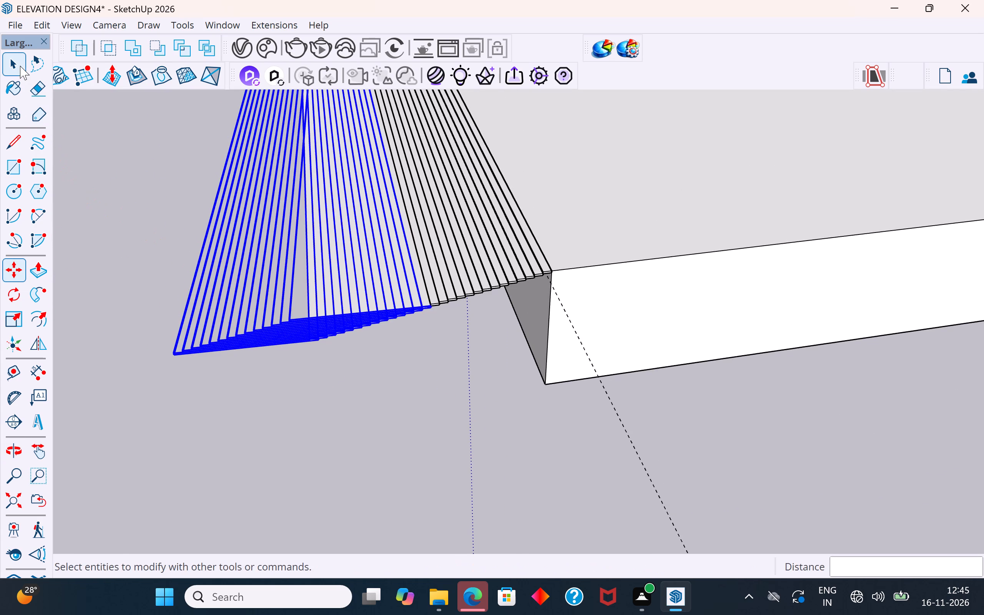
left_click(20, 66)
left_click(151, 296)
Select the profile's strips one by one and copy them about 10" outward and down, from the innermost's upper inner corner to the outermost's lower outer corner.
scroll(357, 357, "down", 4)
middle_click_drag(373, 360, 540, 298)
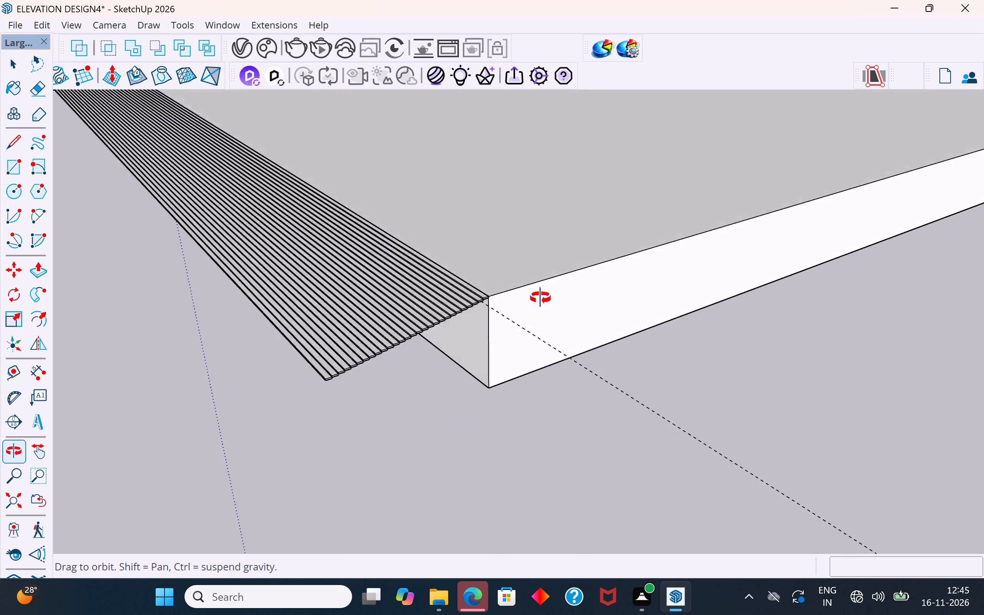
middle_click_drag(540, 298, 550, 248)
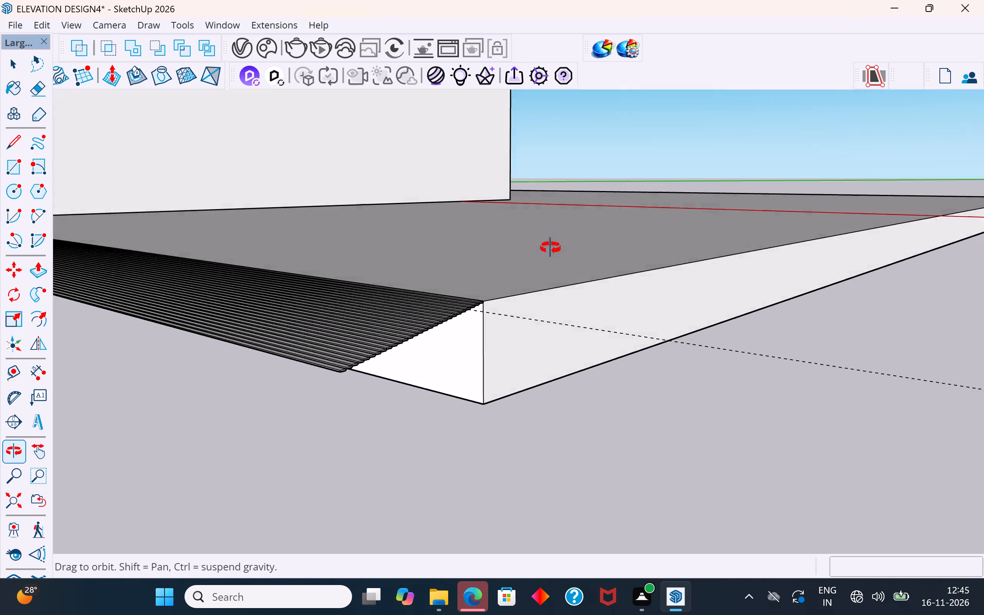
middle_click_drag(550, 248, 396, 157)
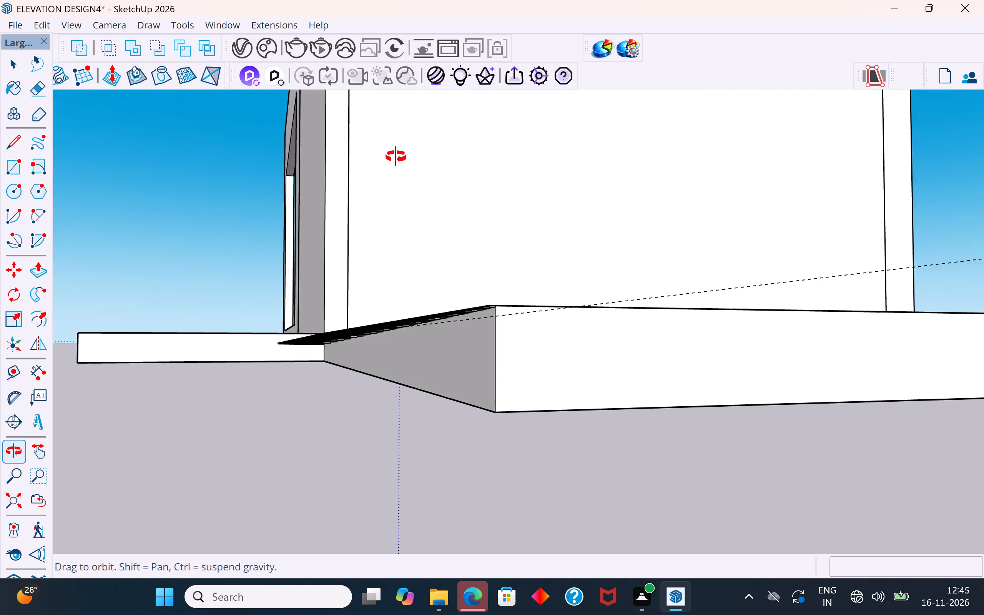
middle_click_drag(396, 157, 350, 213)
scroll(466, 303, "up", 4)
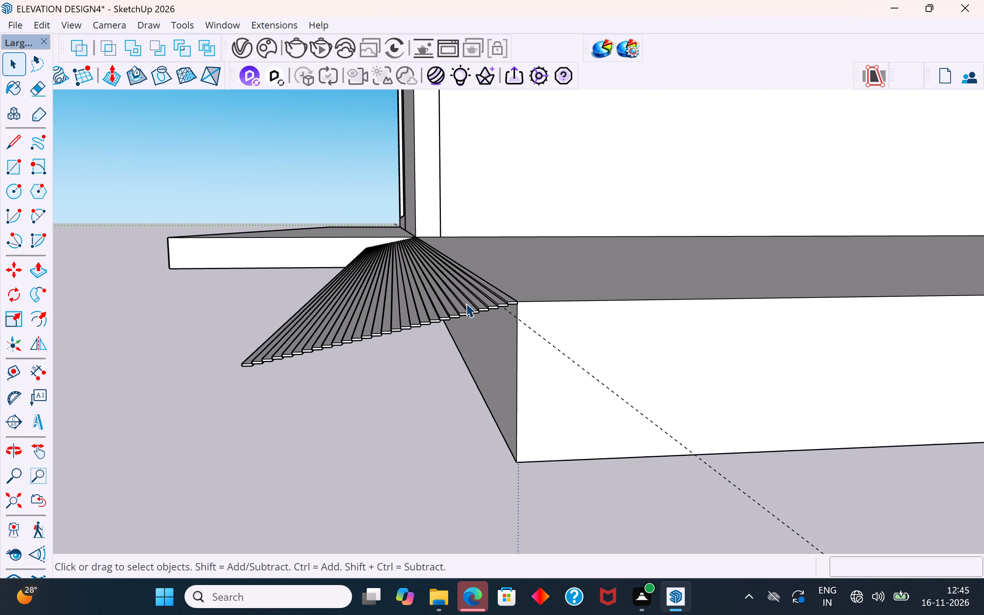
scroll(466, 303, "up", 1)
scroll(520, 311, "up", 1)
middle_click_drag(518, 311, 477, 321)
scroll(492, 306, "up", 4)
left_click(532, 300)
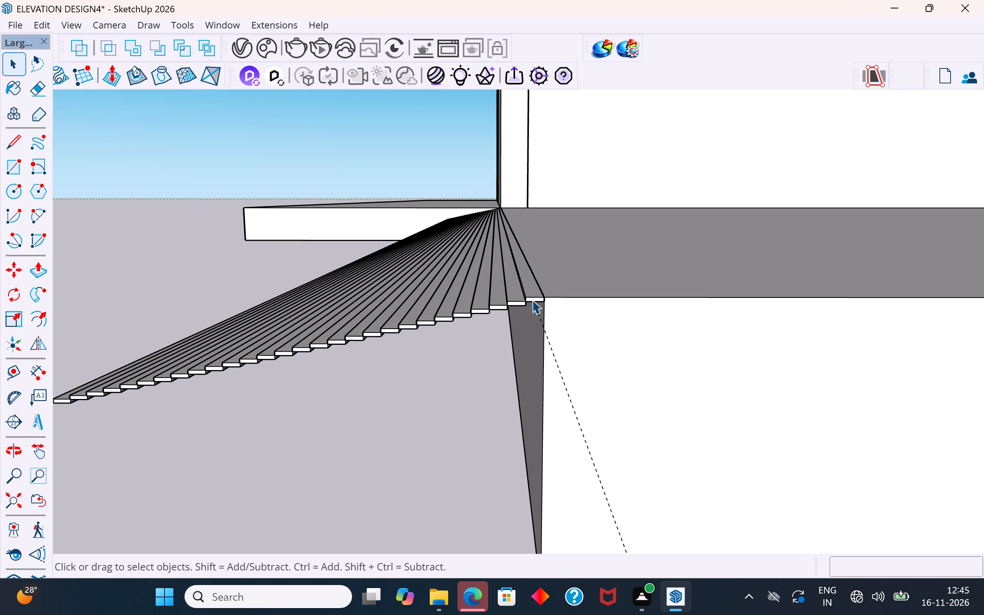
scroll(510, 309, "up", 4)
scroll(536, 306, "down", 3)
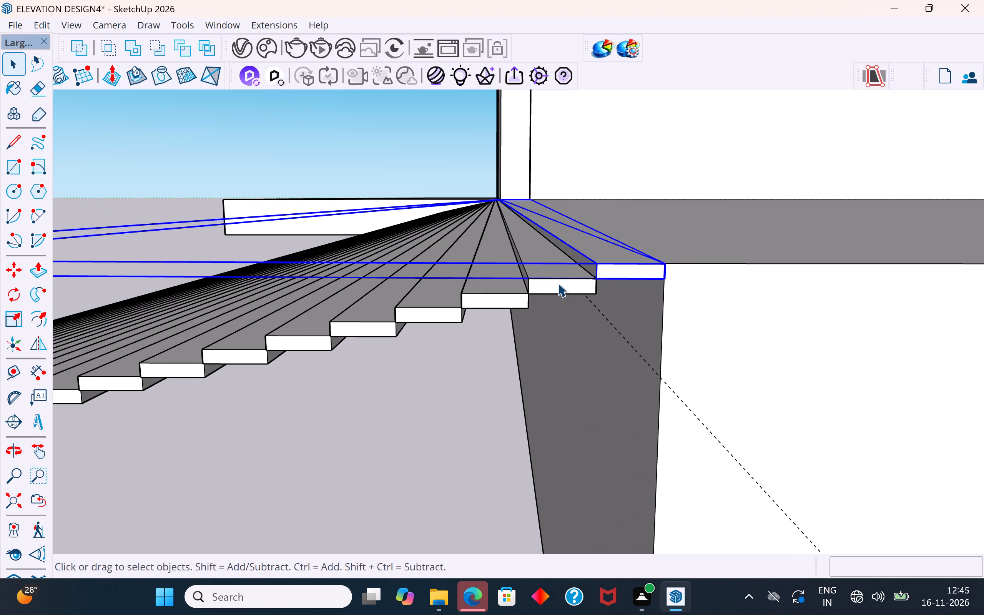
left_click(558, 283)
left_click(615, 271)
left_click(572, 289, "ctrl")
left_click(510, 304, "ctrl")
left_click(445, 322, "ctrl")
left_click(373, 335, "ctrl")
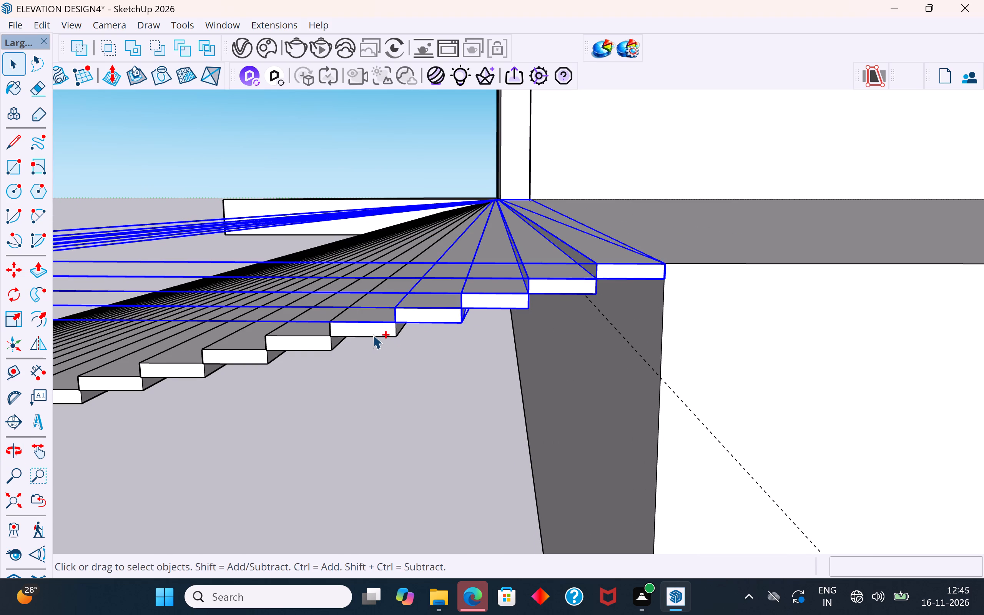
left_click(296, 344, "ctrl")
left_click(245, 358, "ctrl")
scroll(795, 235, "down", 4)
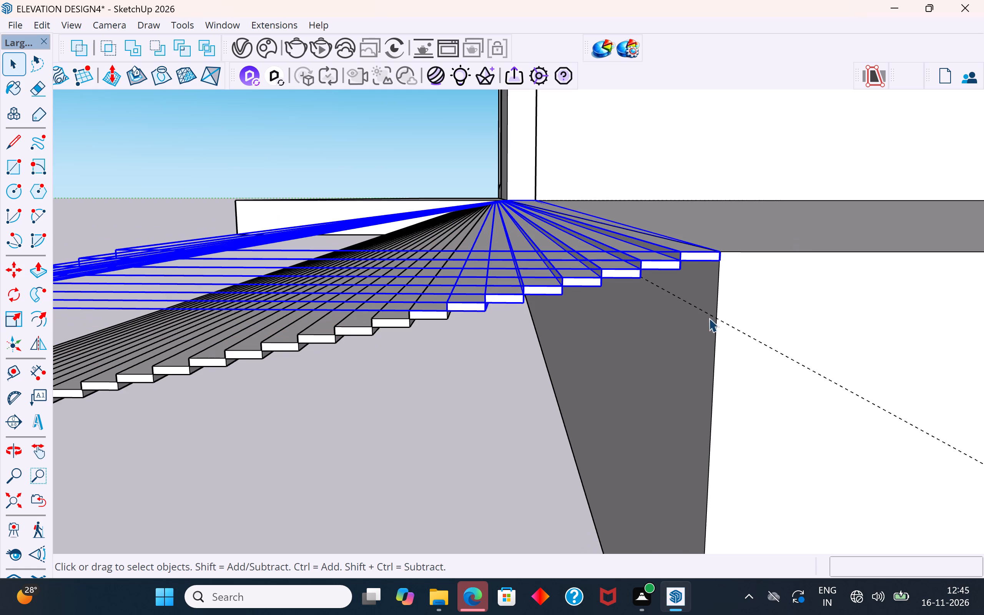
scroll(413, 340, "up", 8)
left_click(394, 315, "ctrl")
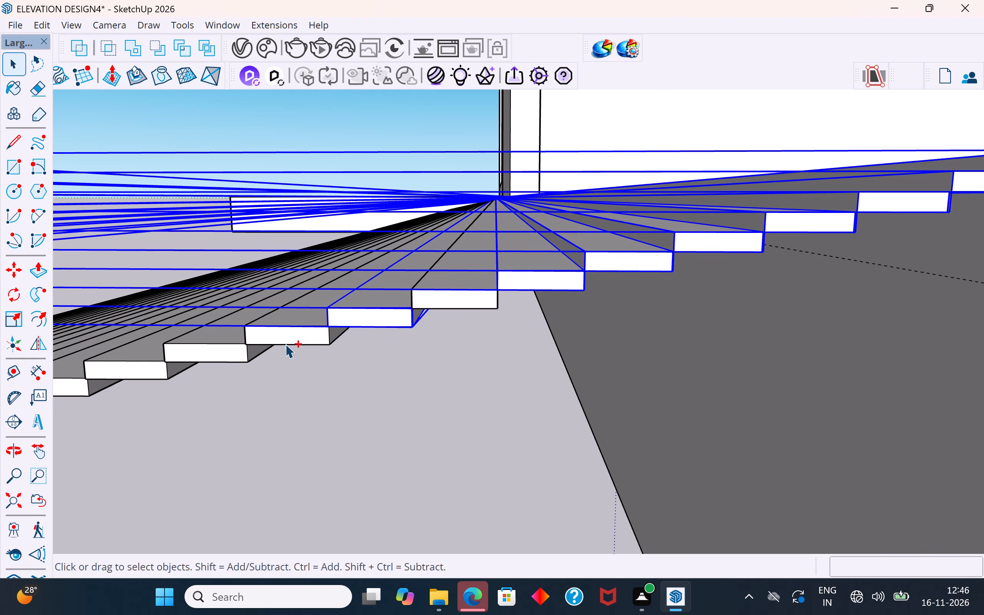
left_click(285, 344, "ctrl")
left_click(232, 353, "ctrl")
scroll(745, 281, "down", 6)
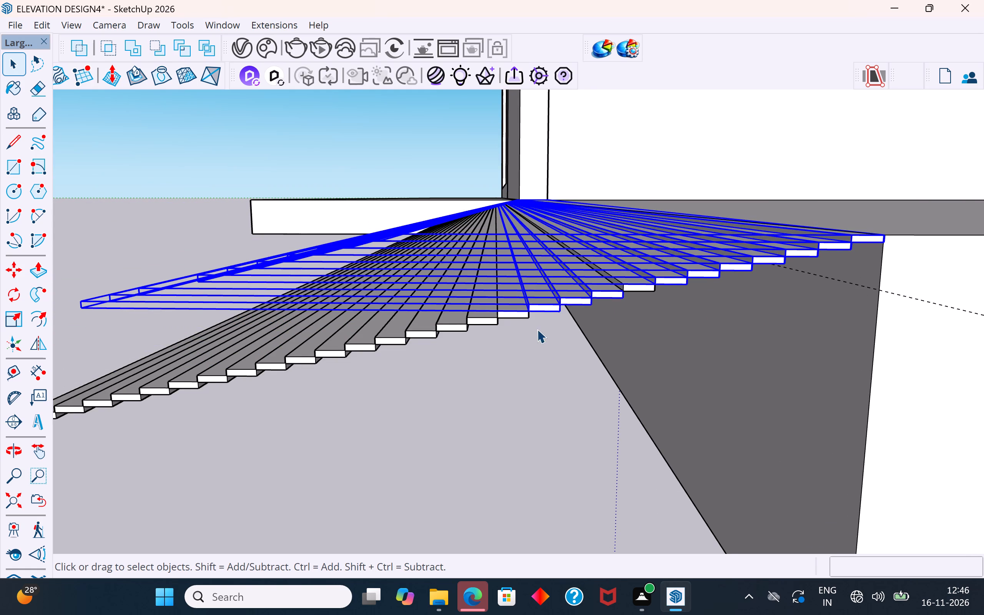
scroll(537, 329, "up", 6)
scroll(511, 319, "down", 15)
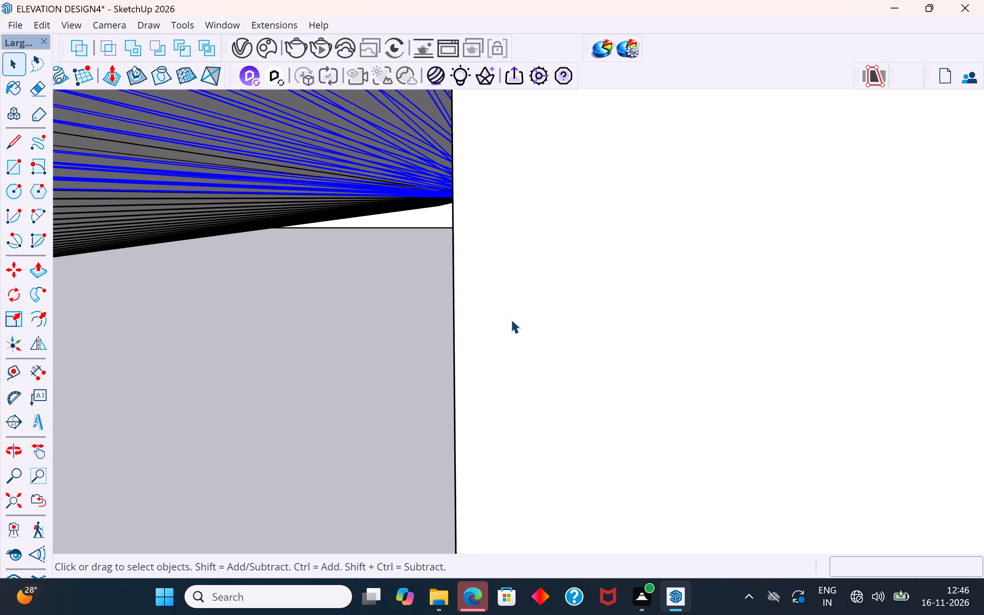
scroll(511, 319, "down", 20)
scroll(511, 319, "down", 4)
scroll(434, 315, "up", 6)
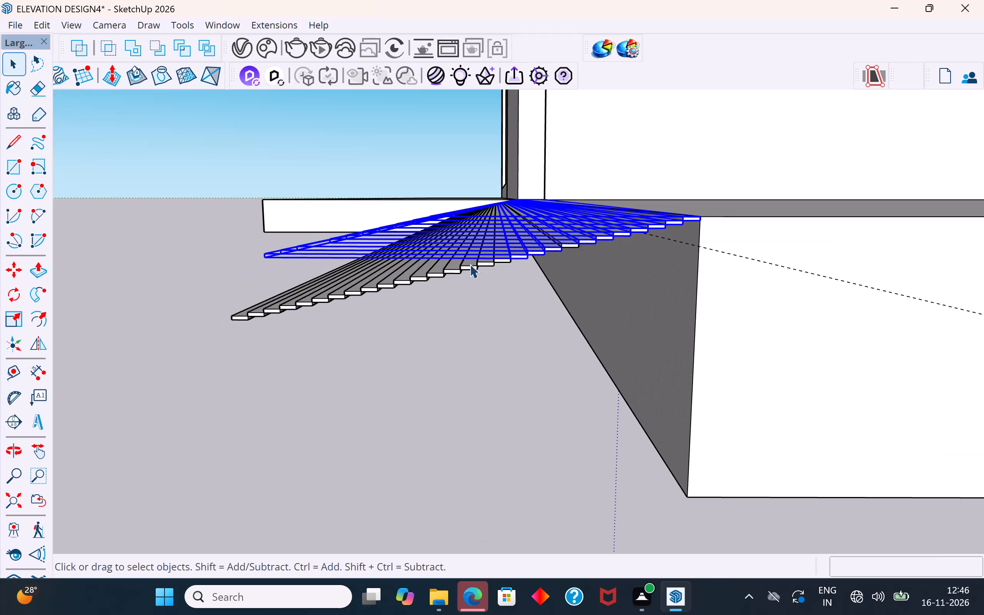
scroll(470, 264, "up", 10)
left_click(497, 282, "ctrl")
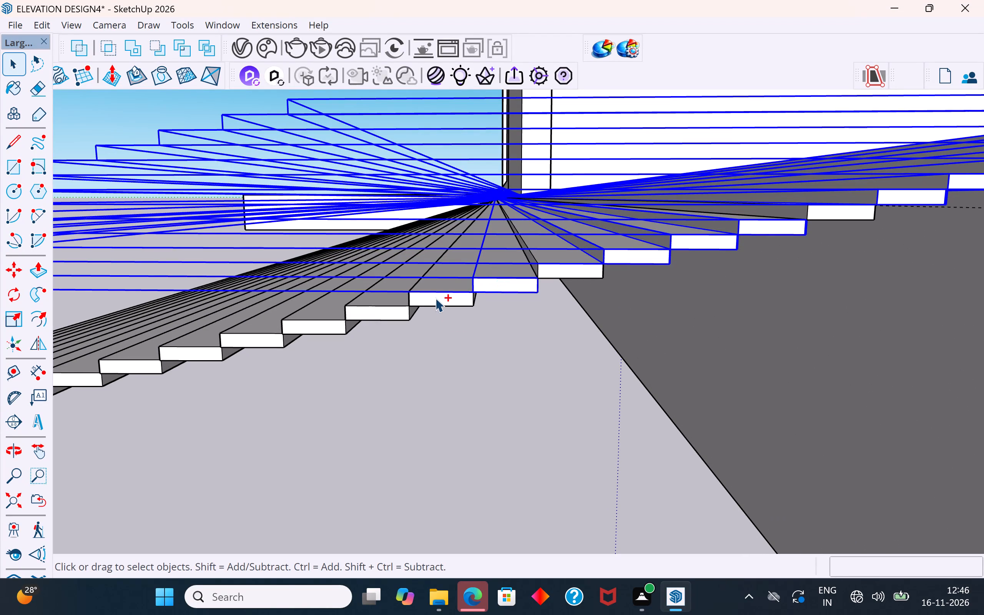
left_click(435, 298, "ctrl")
left_click(377, 314, "ctrl")
left_click(326, 329, "ctrl")
left_click(256, 341, "ctrl")
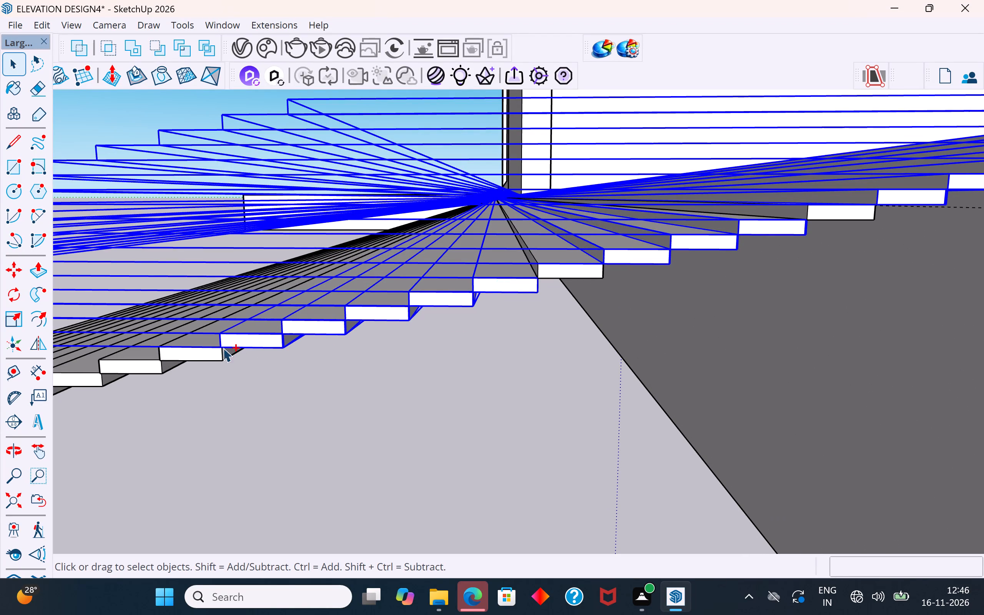
left_click(188, 358, "ctrl")
left_click(141, 368, "ctrl")
scroll(524, 309, "down", 5)
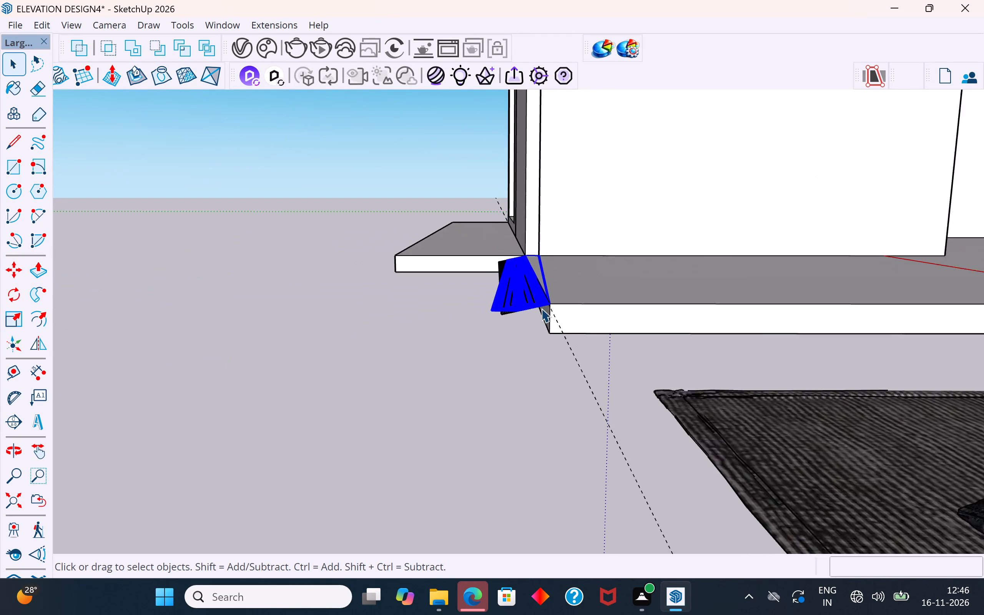
scroll(525, 313, "up", 8)
scroll(493, 312, "up", 6)
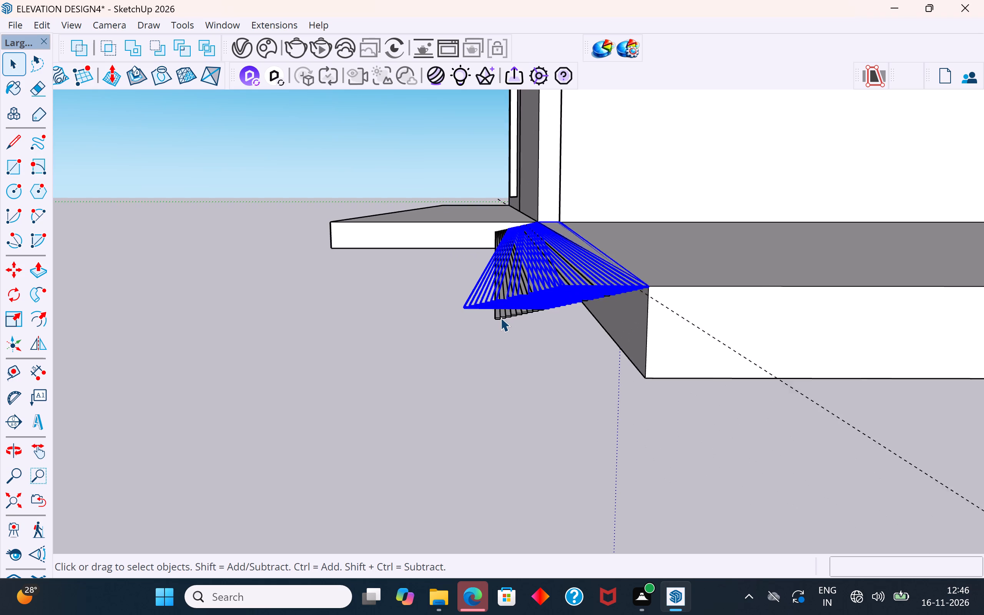
scroll(526, 309, "up", 5)
scroll(570, 302, "up", 12)
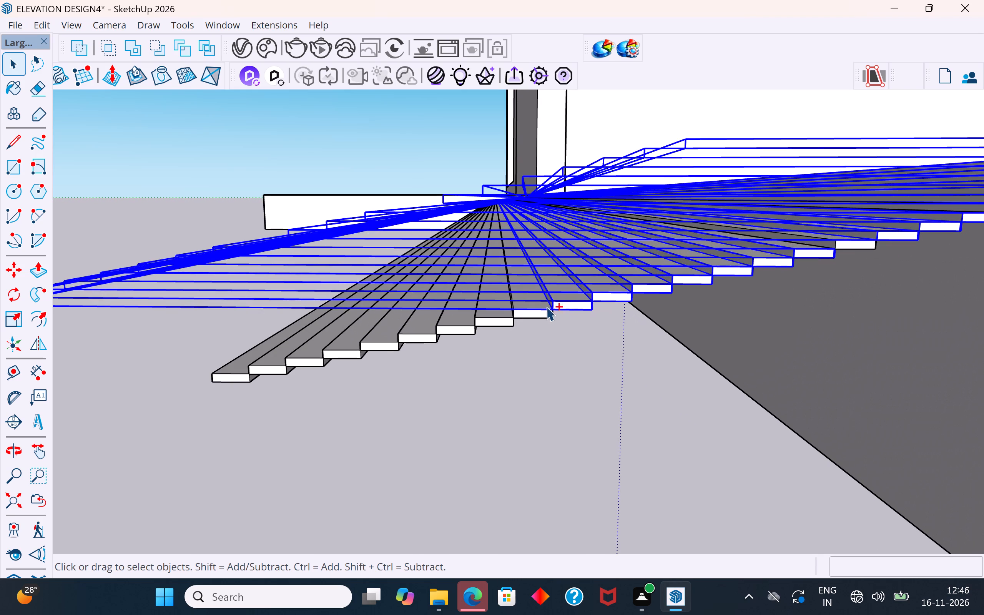
left_click(533, 311, "ctrl")
left_click(494, 318, "ctrl")
left_click(460, 330, "ctrl")
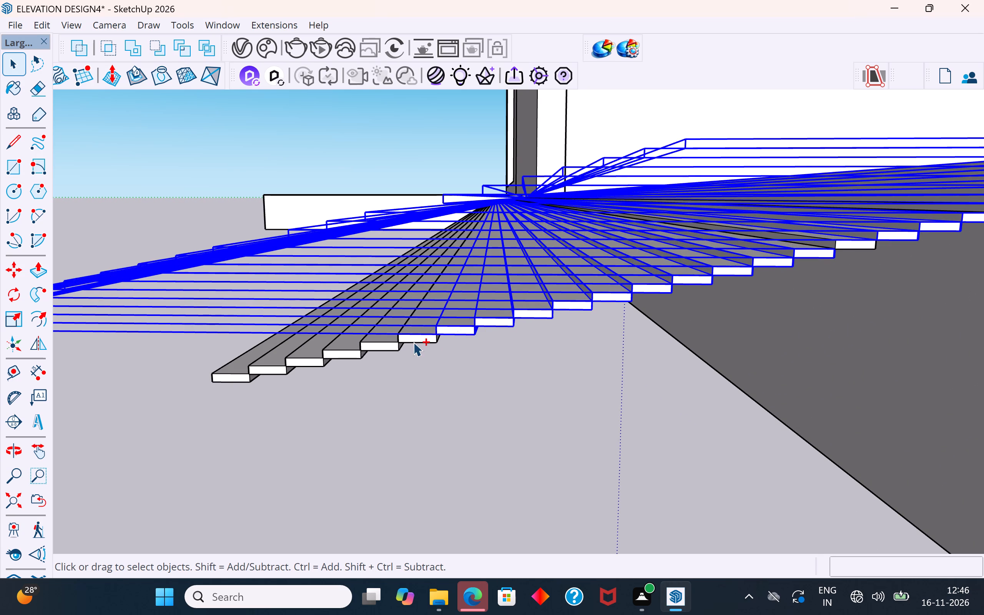
left_click(413, 338, "ctrl")
left_click(389, 344, "ctrl")
left_click(347, 353, "ctrl")
left_click(304, 362, "ctrl")
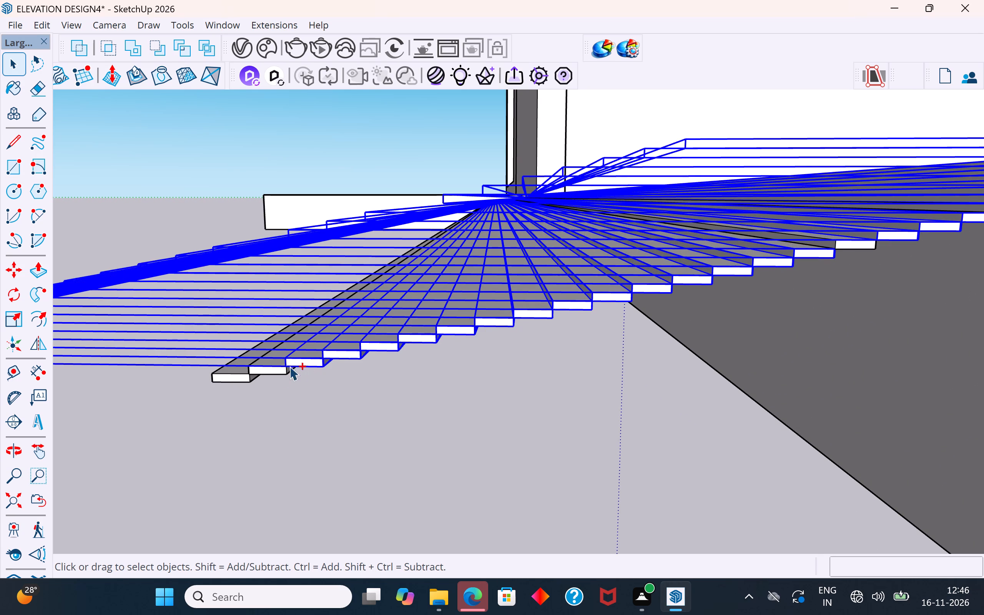
left_click(267, 372, "ctrl")
left_click(232, 379, "ctrl")
scroll(232, 379, "down", 10, "ctrl")
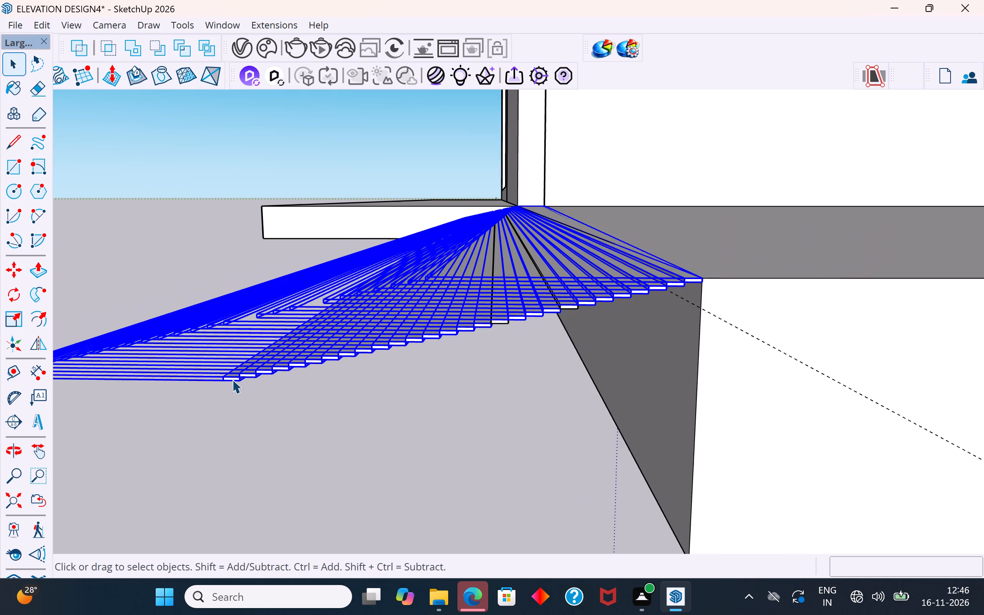
key("m")
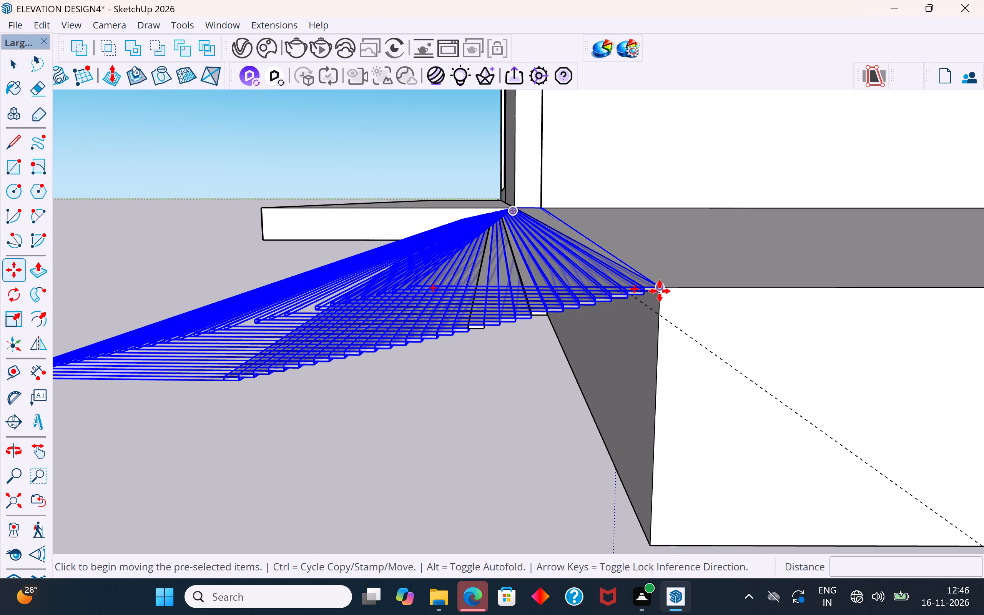
left_click(660, 290, "ctrl")
scroll(229, 371, "up", 6)
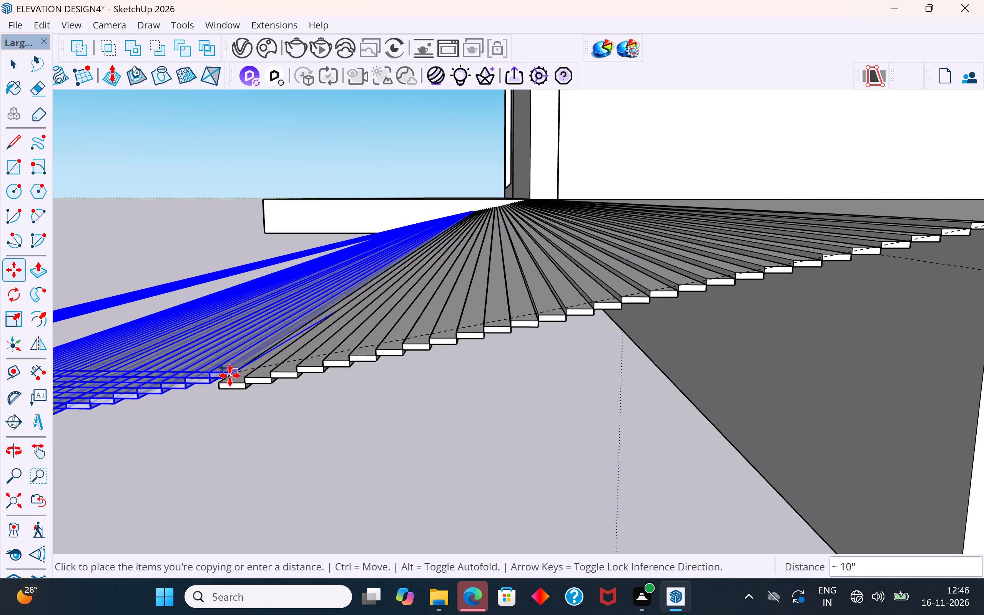
scroll(222, 385, "up", 10)
scroll(219, 397, "down", 6)
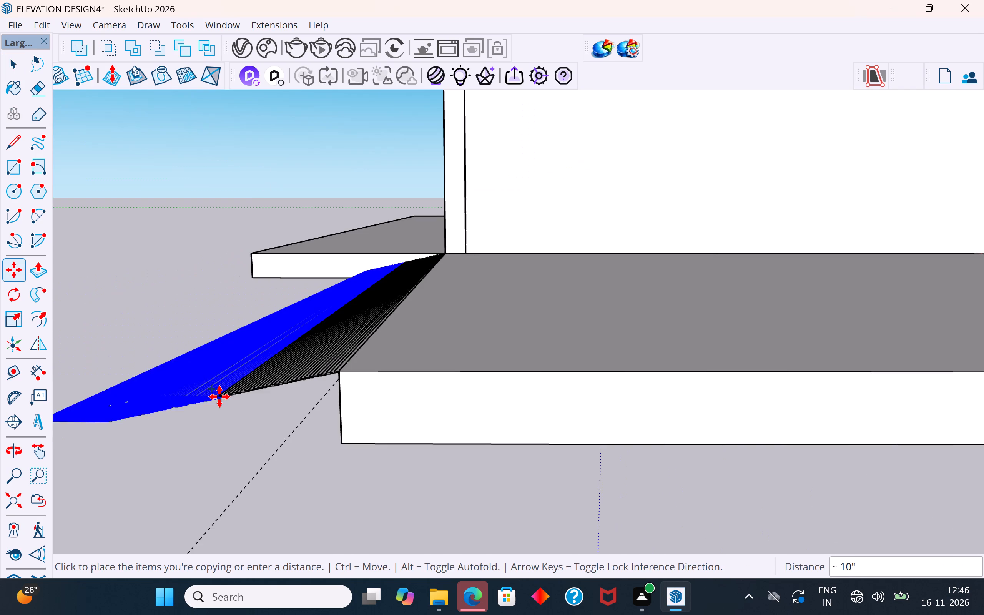
scroll(224, 404, "up", 20)
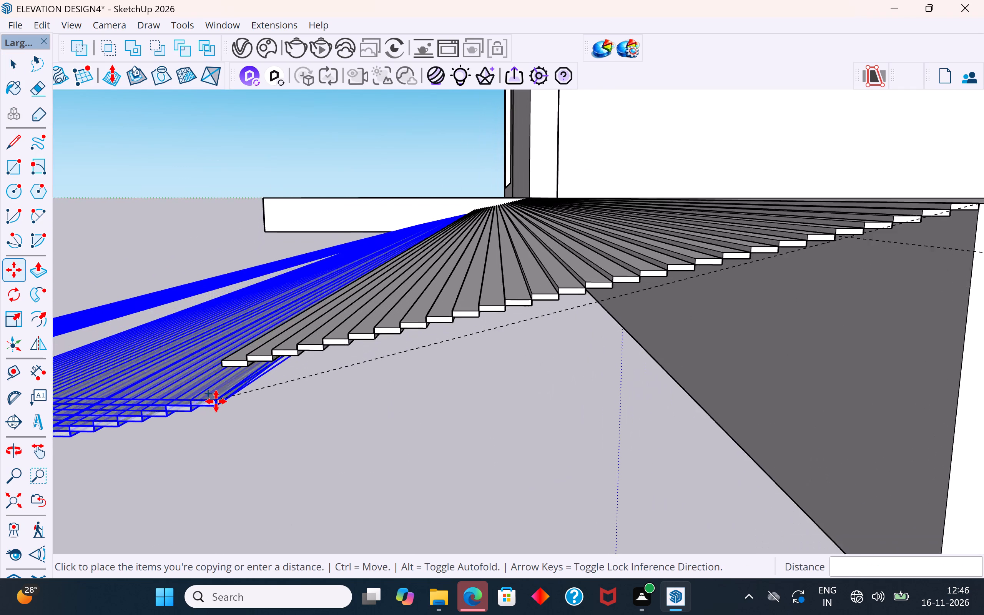
scroll(216, 401, "up", 2)
scroll(216, 401, "down", 2)
scroll(218, 413, "up", 3)
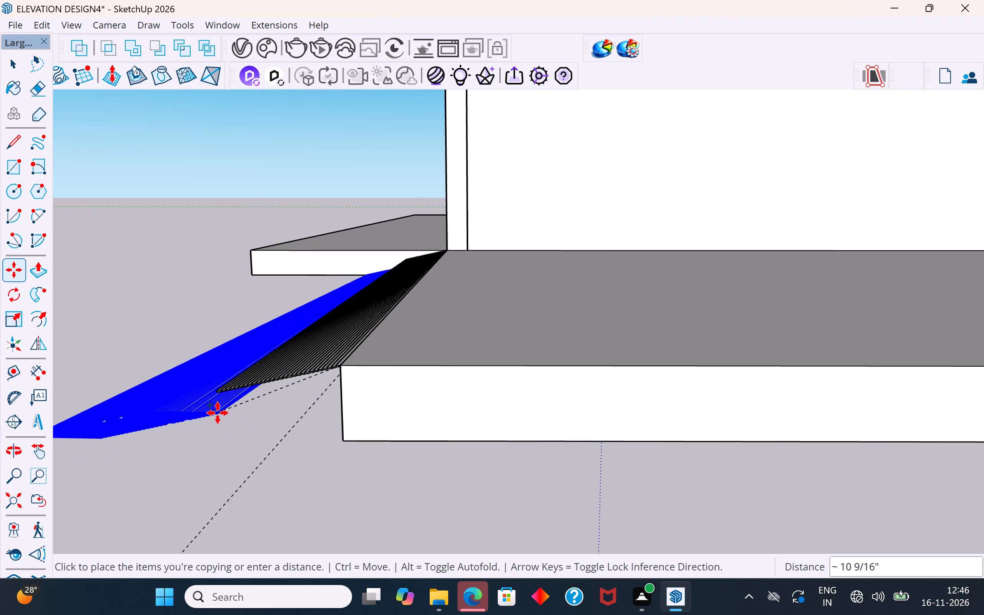
scroll(218, 413, "up", 18)
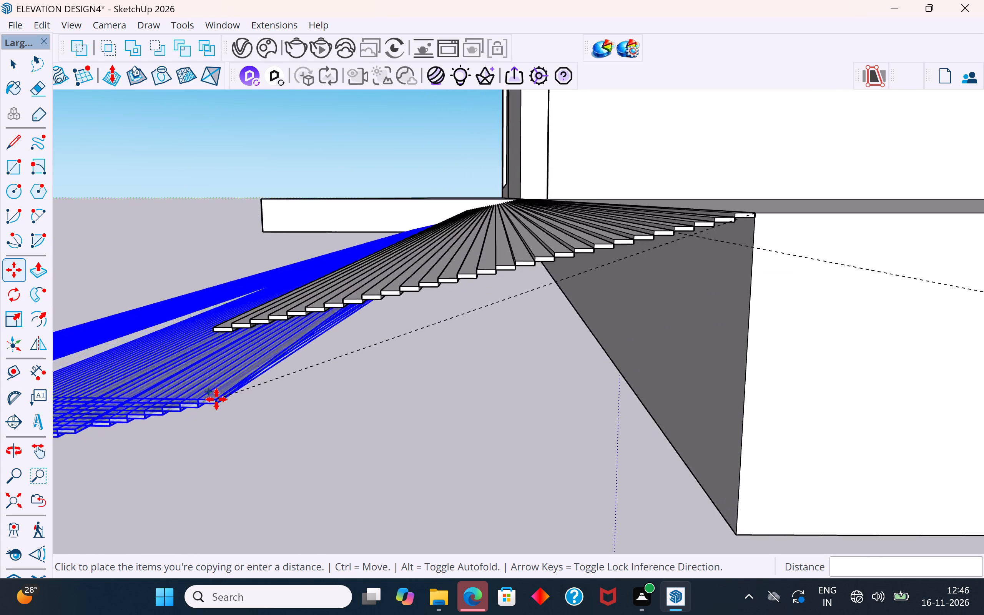
scroll(216, 399, "up", 1)
scroll(216, 399, "down", 3)
scroll(216, 393, "up", 5)
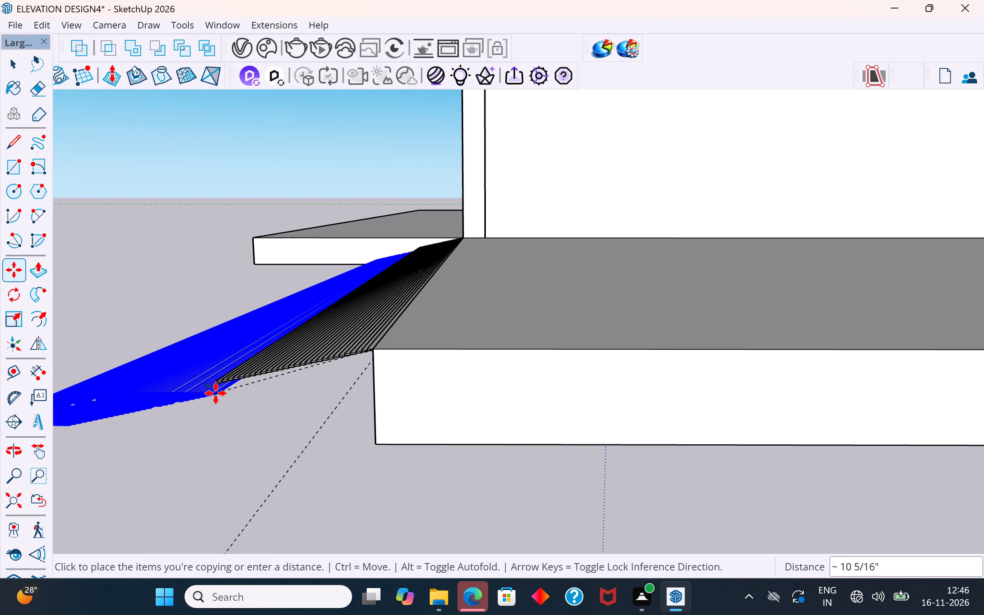
scroll(216, 393, "up", 16)
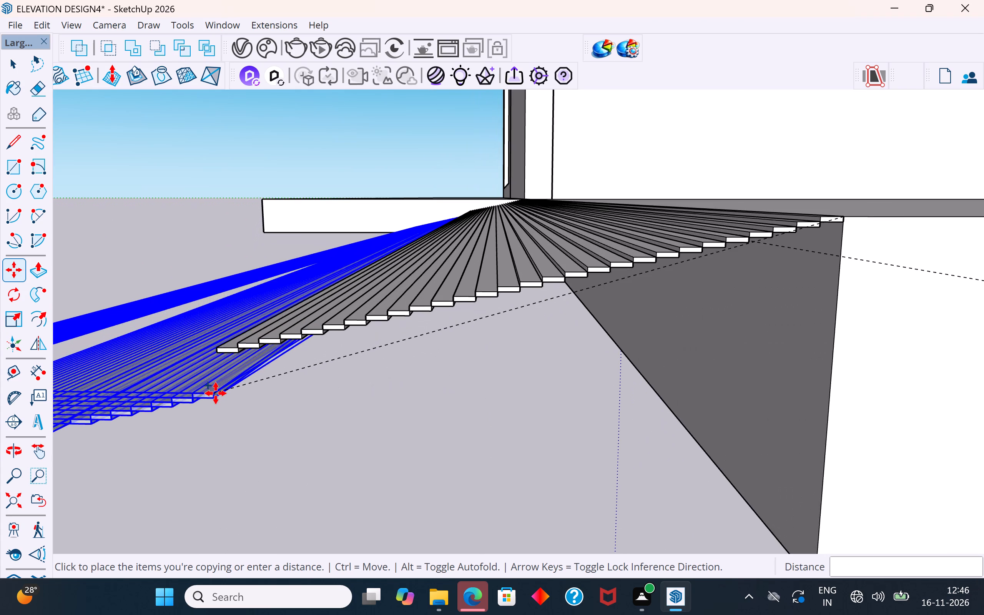
scroll(216, 393, "up", 3)
scroll(216, 393, "down", 3)
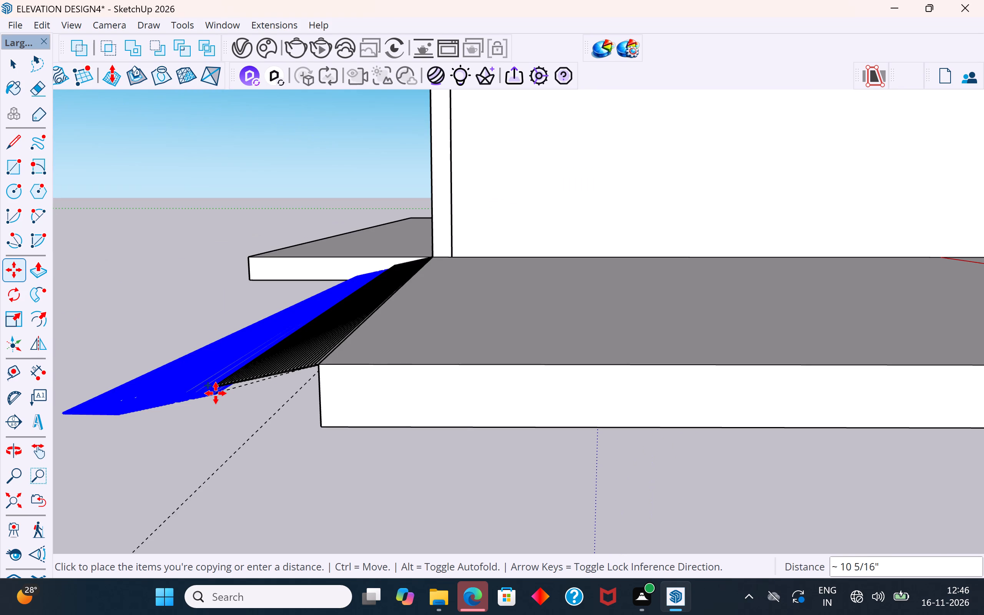
scroll(216, 393, "up", 13)
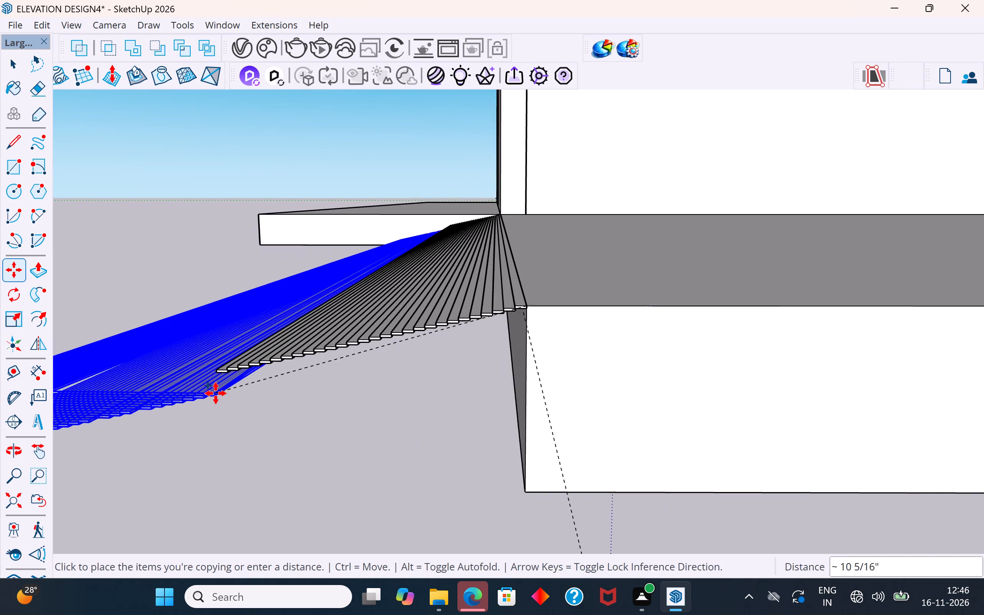
scroll(216, 393, "up", 9)
scroll(216, 393, "down", 1)
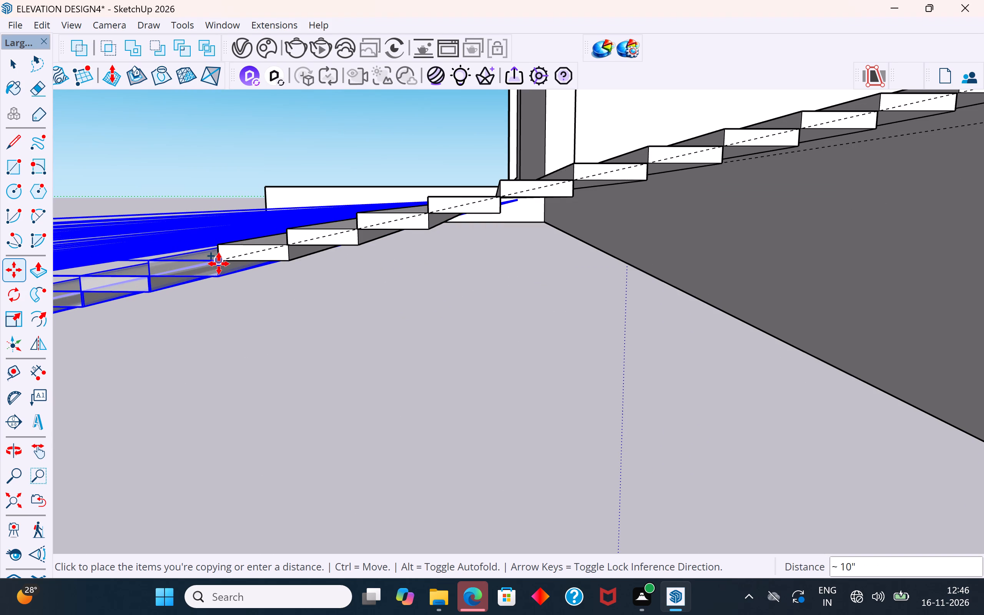
left_click(219, 264)
scroll(579, 376, "down", 7)
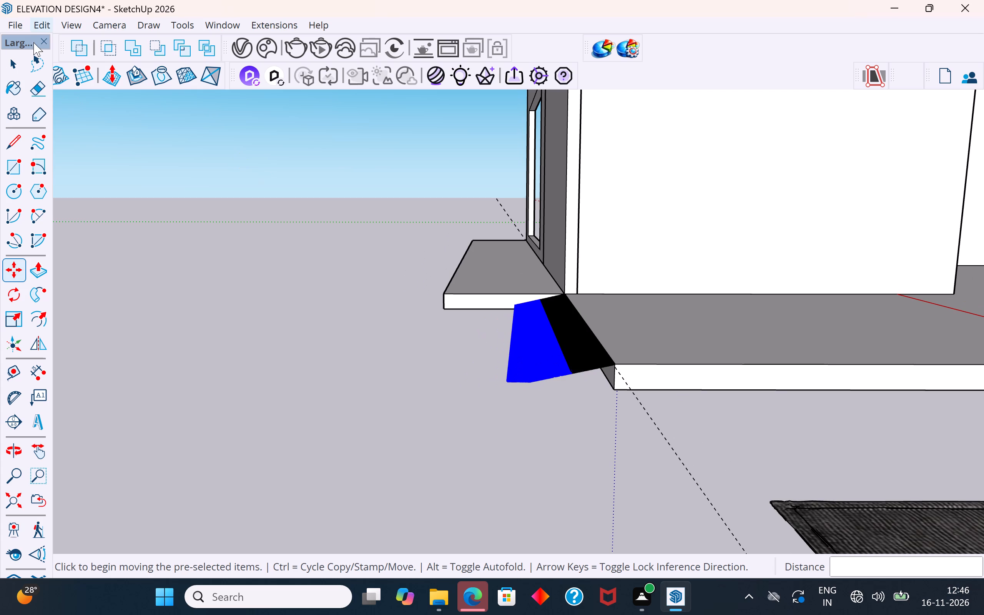
left_click(16, 66)
left_click(244, 276)
Copy the strip just inside the profile's inner gap about 3/8" outward and down, from its upper inner corner, to fill the gap.
scroll(540, 381, "up", 10)
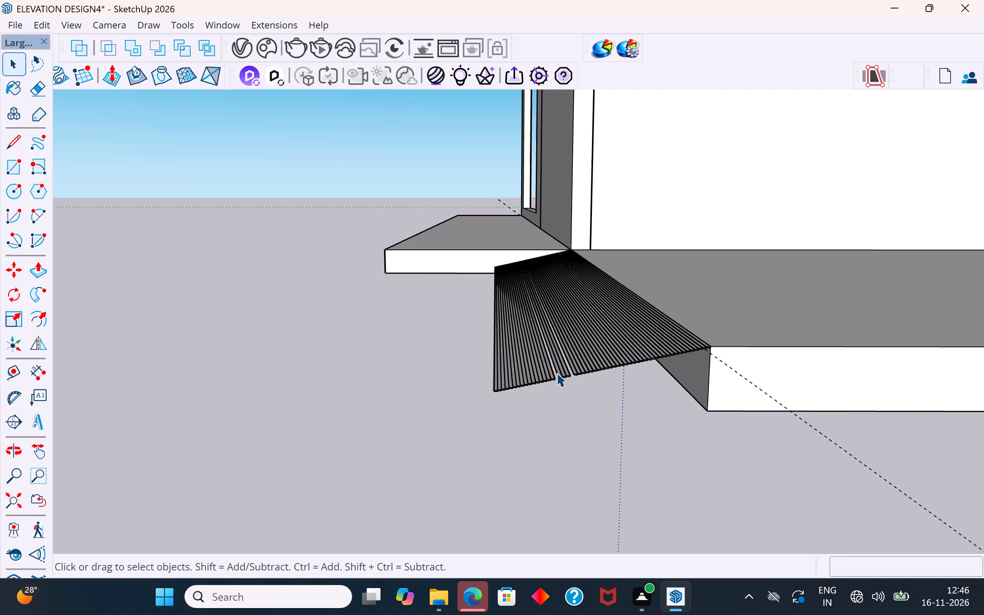
scroll(574, 370, "up", 15)
left_click(591, 385)
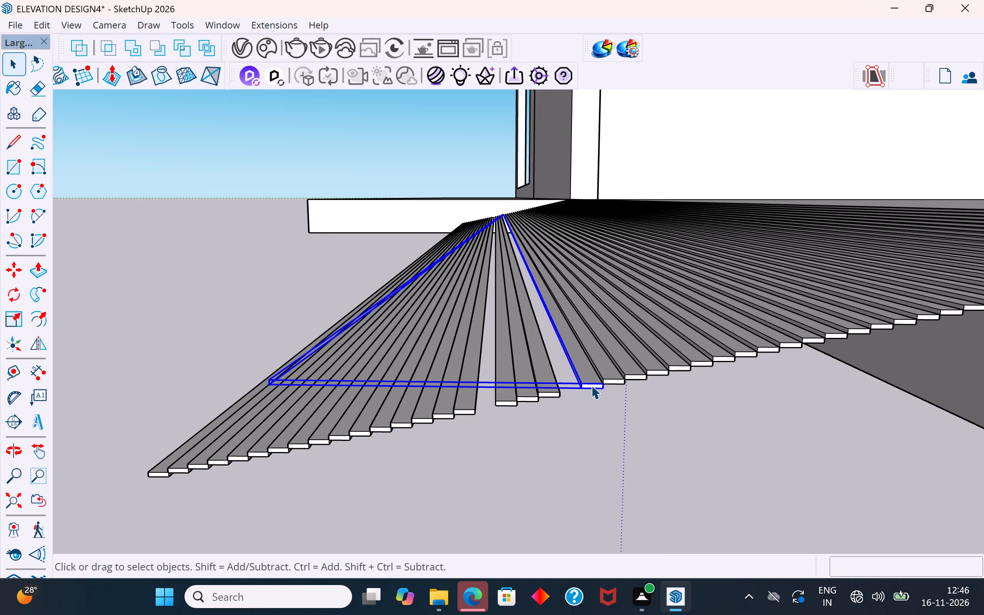
scroll(591, 385, "up", 4)
key("m")
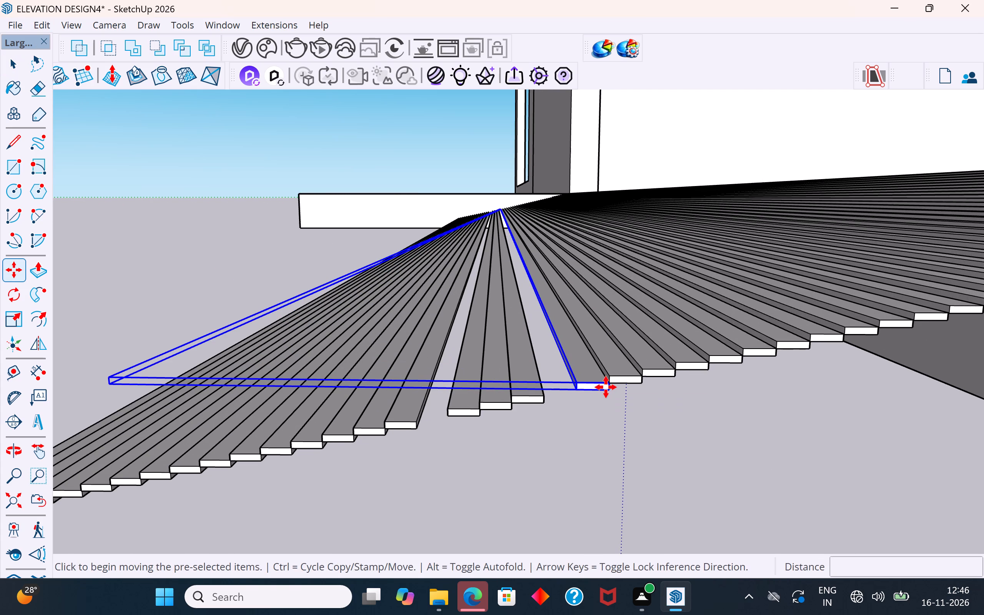
scroll(609, 387, "up", 5)
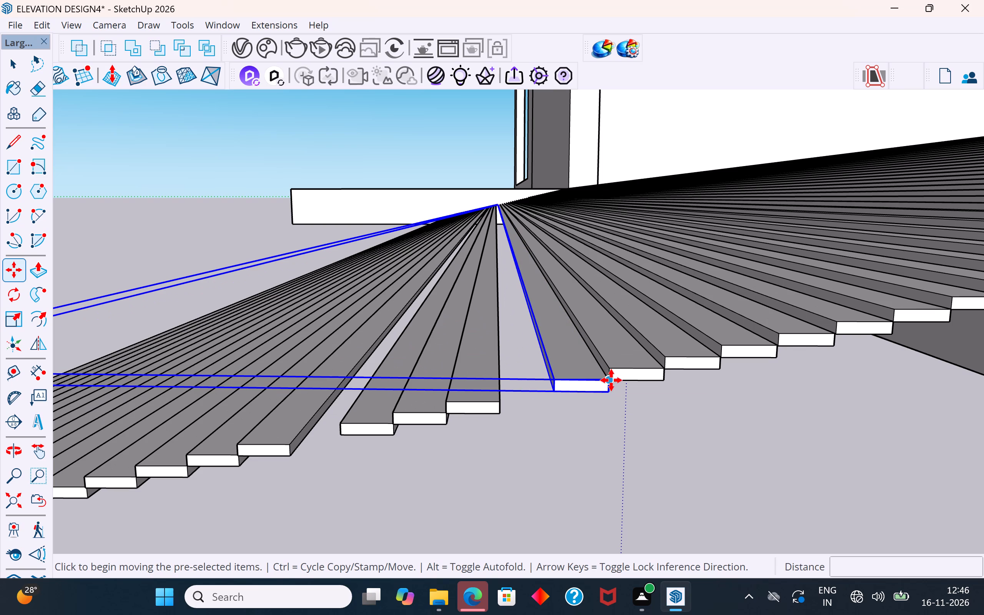
left_click(611, 379, "ctrl")
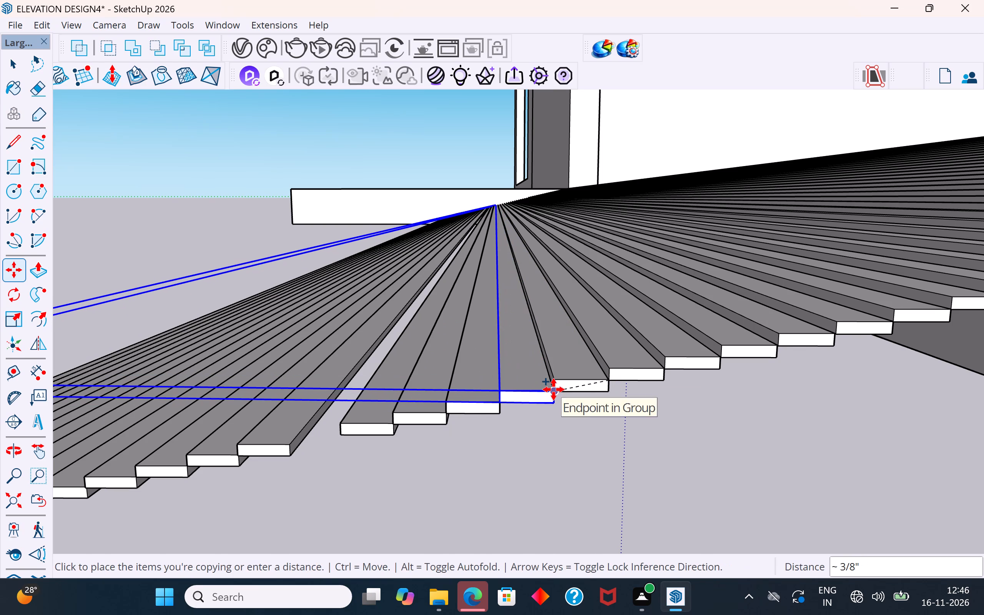
left_click(553, 389)
Copy the gap-filling strip about 1 7/16" further outward and down to fill the profile's remaining gap, and clear the selection.
left_click(554, 392)
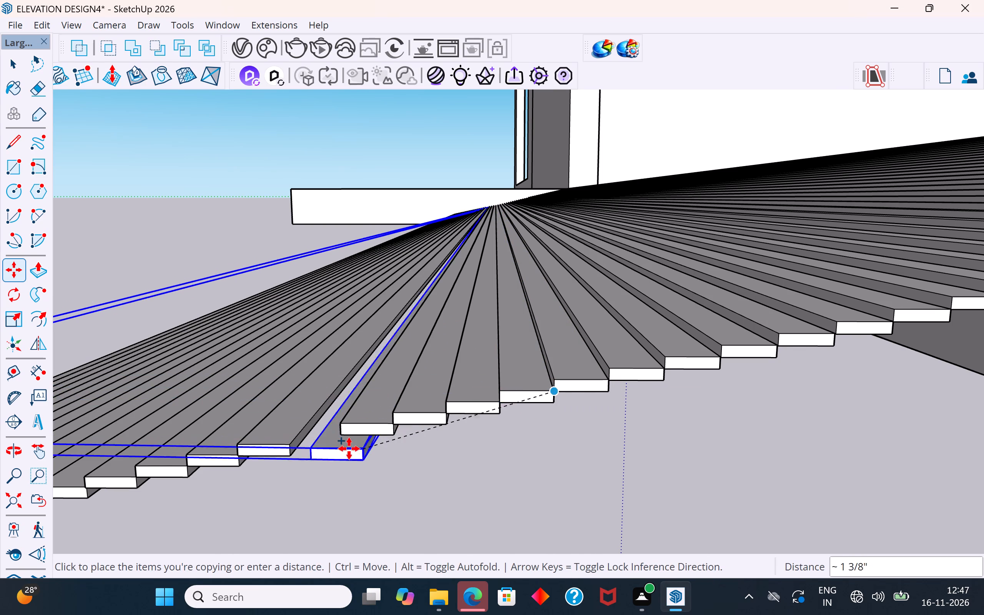
scroll(344, 445, "up", 5)
scroll(344, 445, "down", 6)
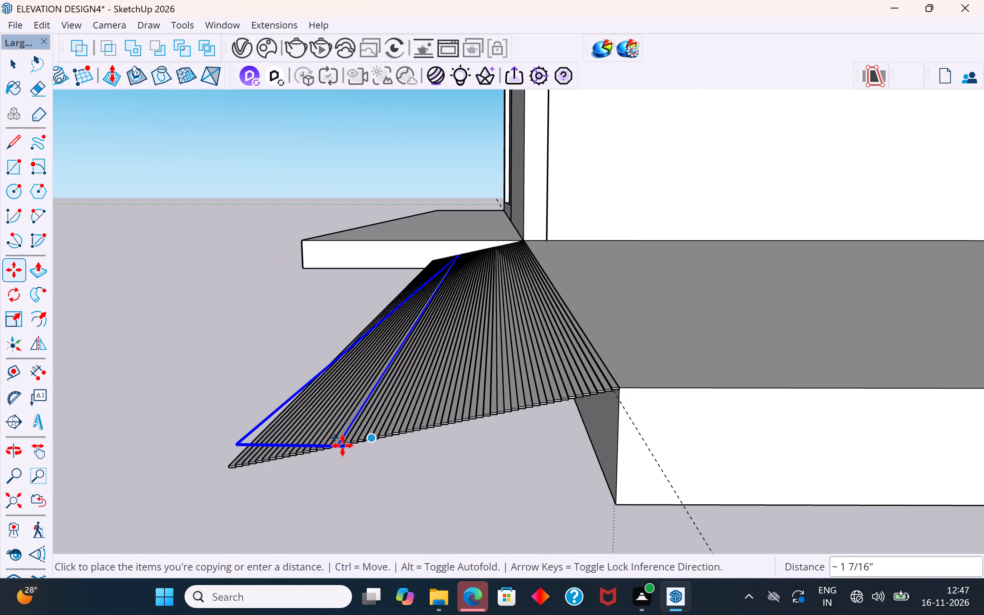
scroll(342, 447, "up", 18)
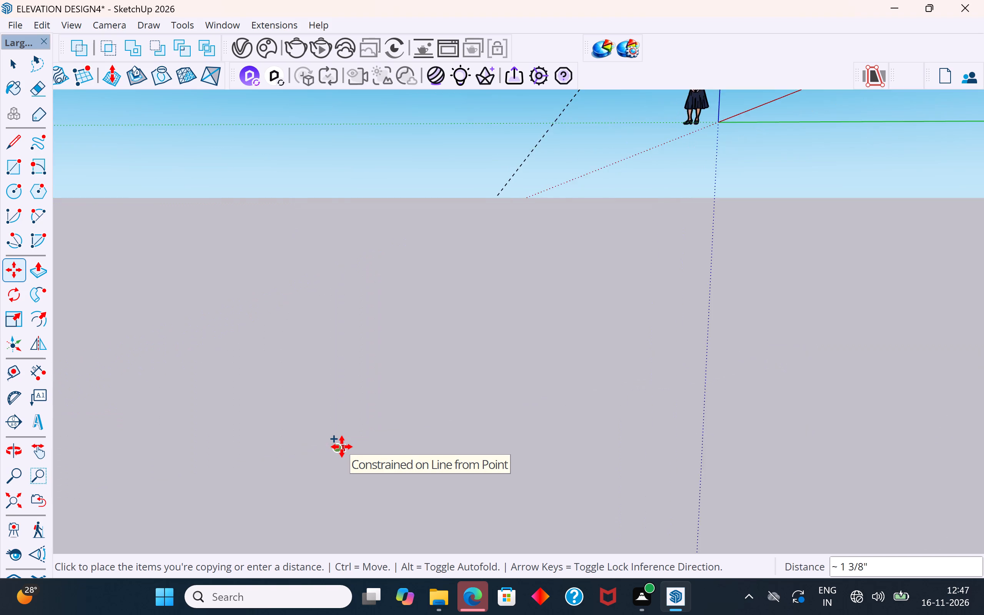
scroll(342, 447, "down", 4)
scroll(342, 447, "up", 20)
scroll(342, 447, "up", 5)
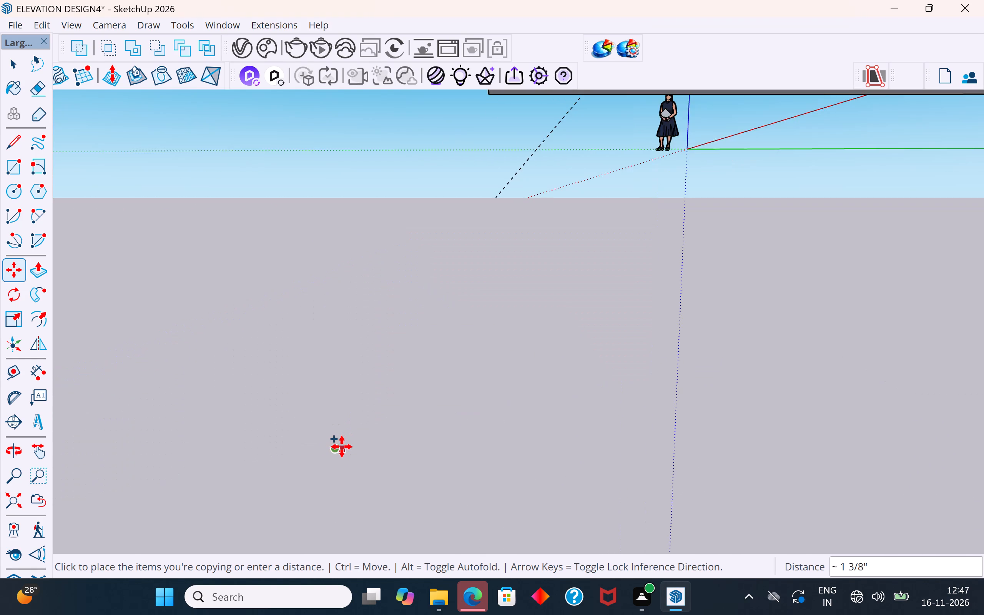
scroll(342, 447, "down", 3)
scroll(342, 447, "up", 8)
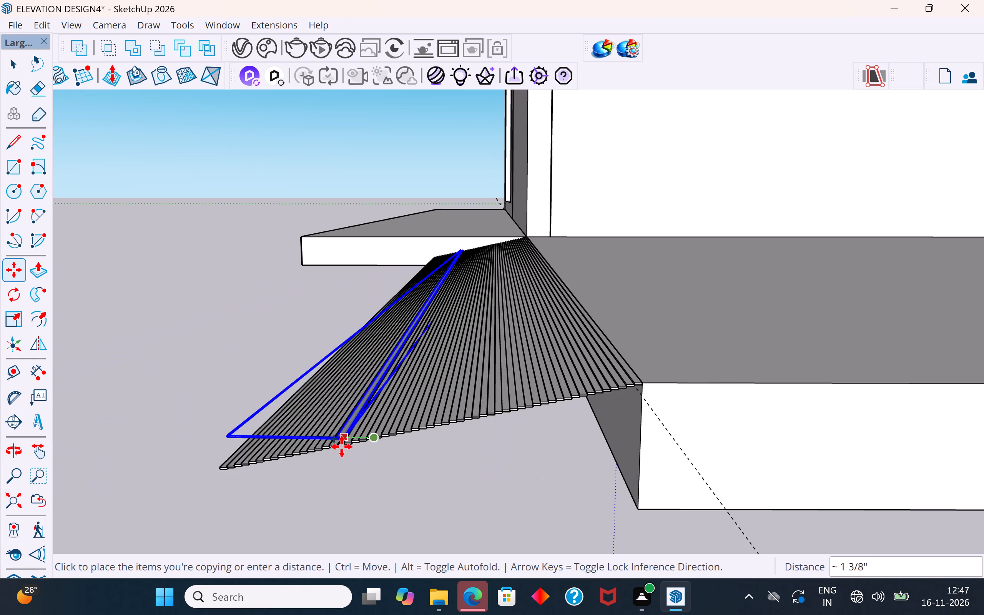
scroll(342, 447, "up", 15)
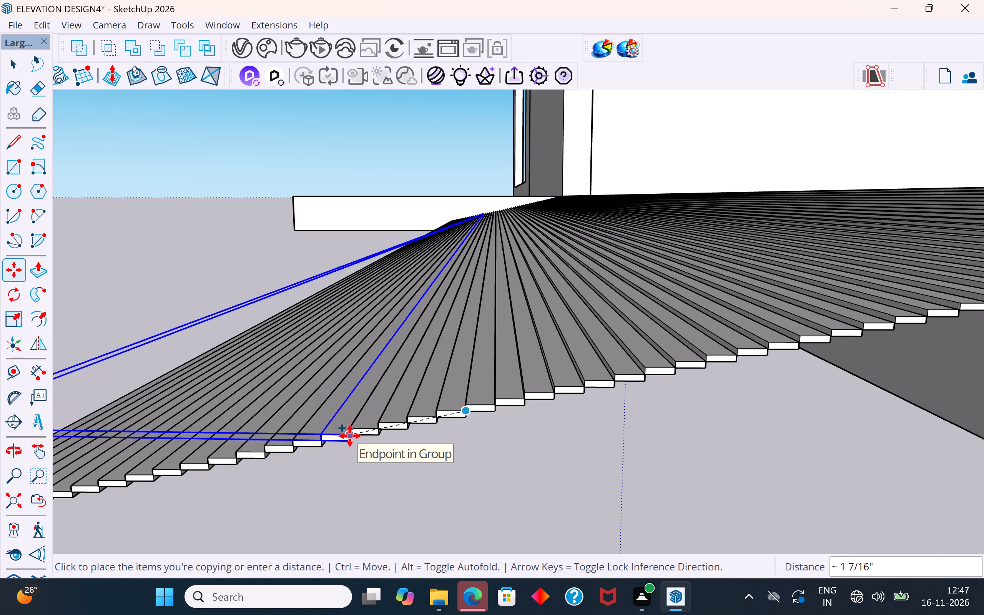
scroll(350, 436, "up", 6)
scroll(350, 436, "down", 2)
scroll(350, 436, "up", 2)
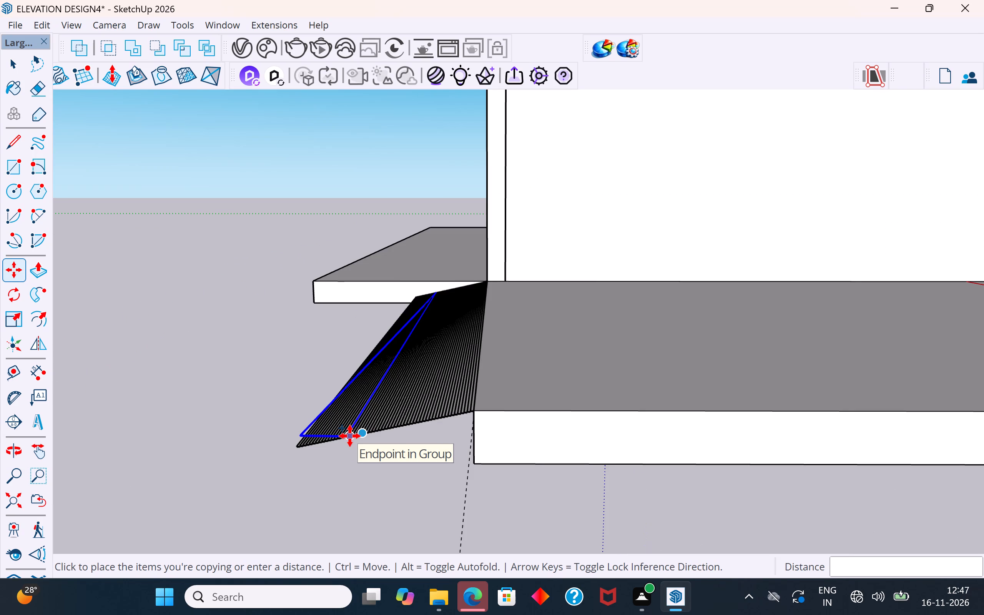
scroll(350, 436, "up", 13)
scroll(350, 436, "up", 11)
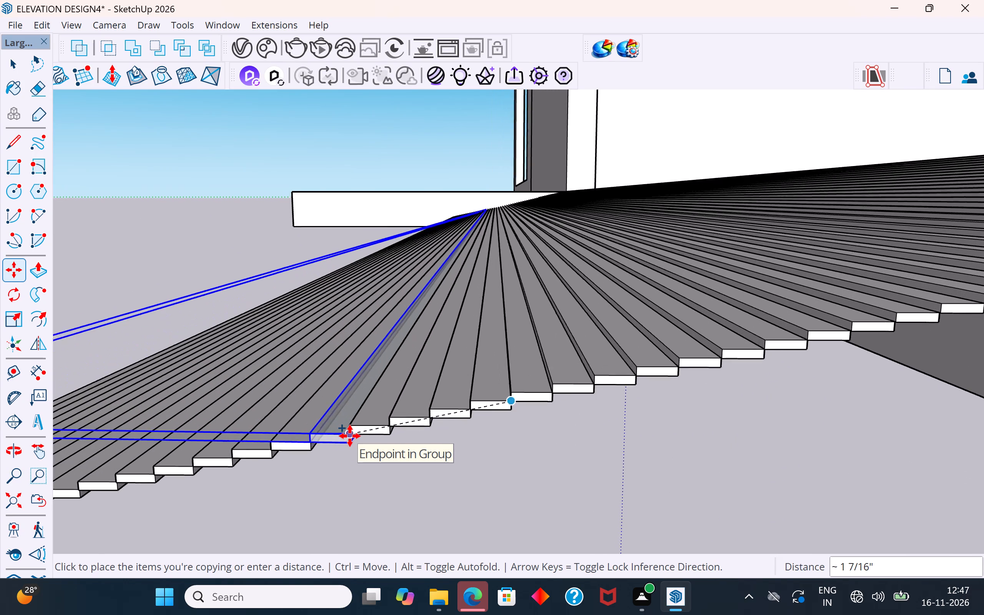
left_click(351, 440)
scroll(664, 378, "down", 4)
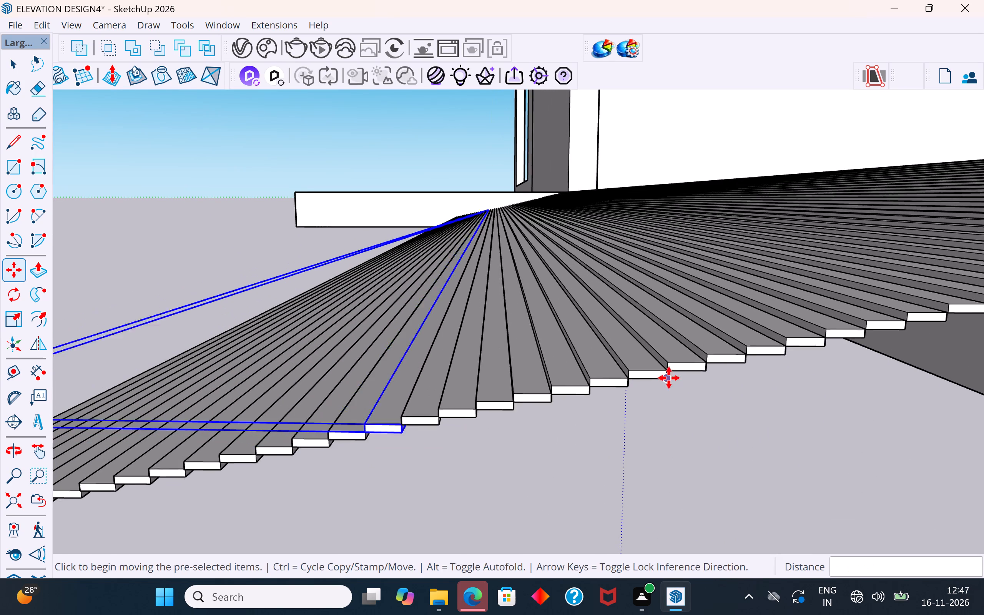
scroll(669, 378, "down", 2)
left_click(11, 66)
left_click(315, 349)
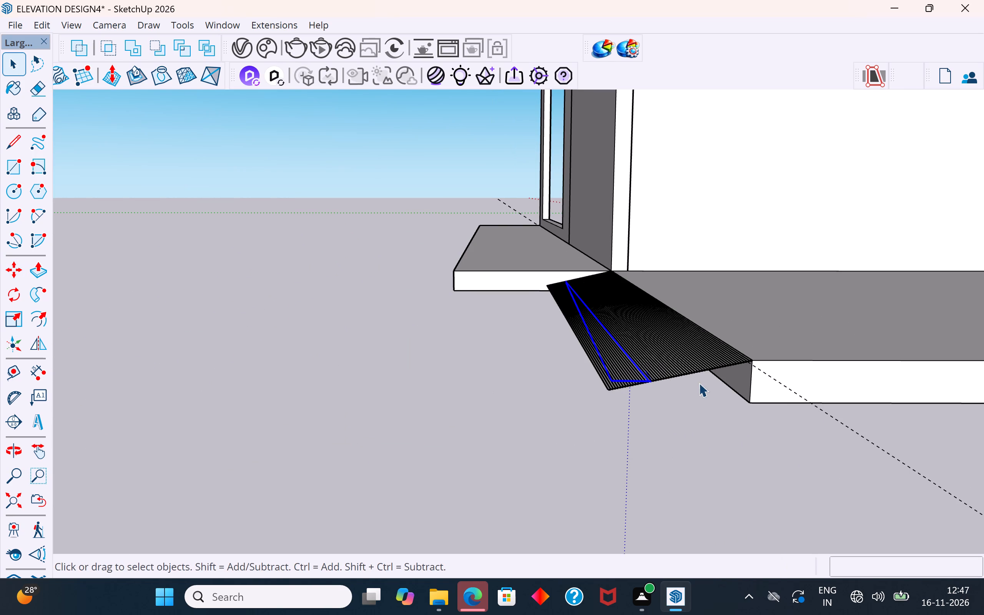
Examine the strip profile from above and from the side for continuity along the slab edge.
middle_click_drag(723, 356, 665, 313)
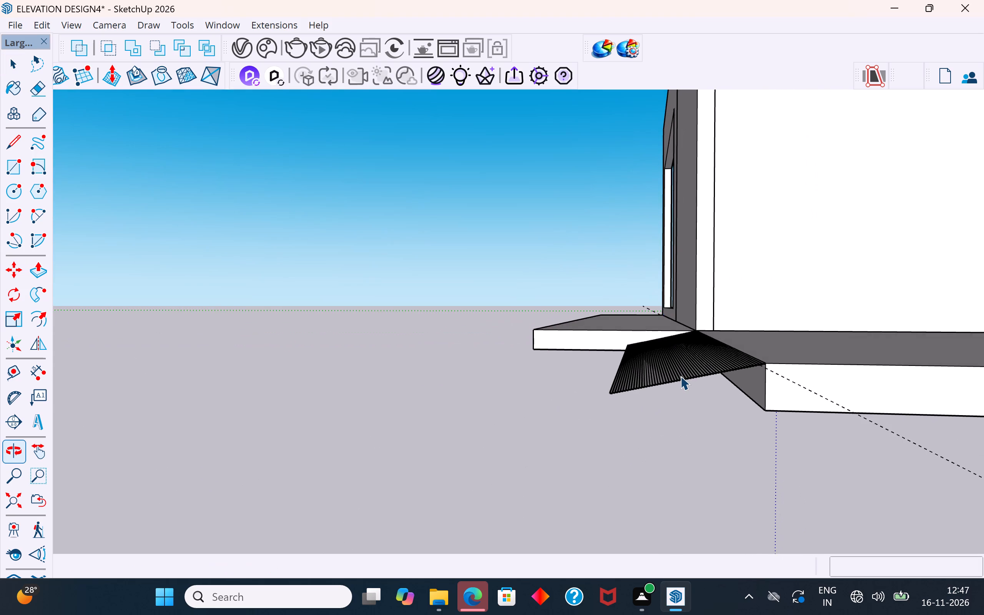
scroll(680, 376, "up", 3)
scroll(777, 360, "up", 3)
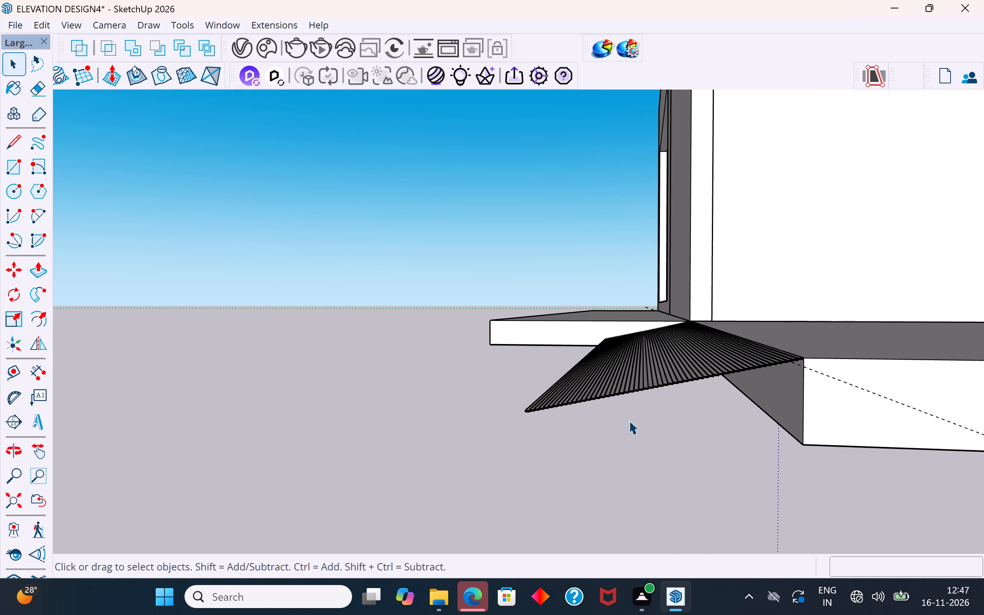
scroll(572, 360, "up", 3)
middle_click_drag(748, 417, 740, 545)
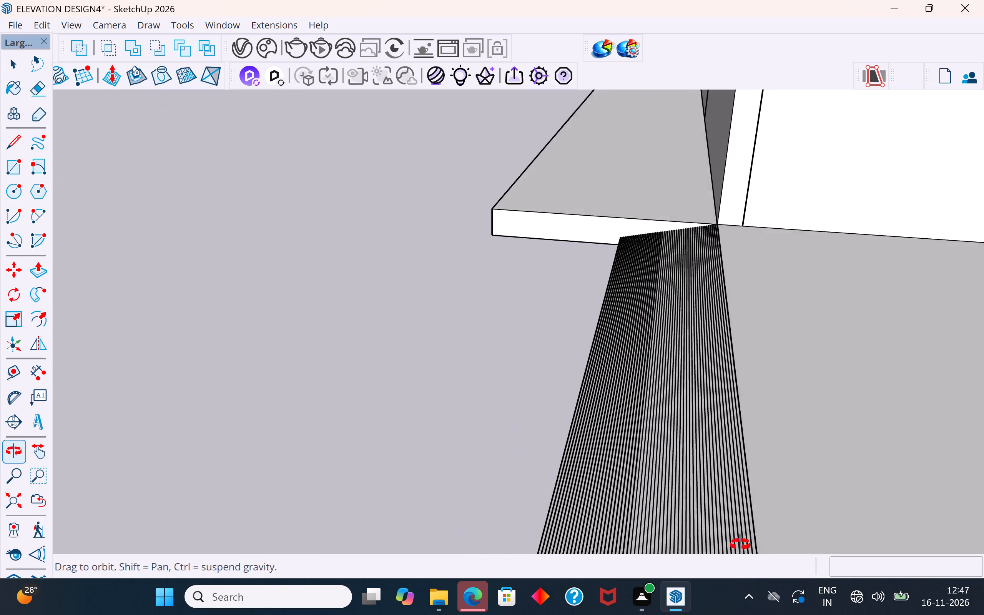
middle_click_drag(740, 545, 744, 554)
scroll(637, 356, "down", 3)
middle_click_drag(715, 447, 726, 376)
middle_click_drag(754, 403, 746, 396)
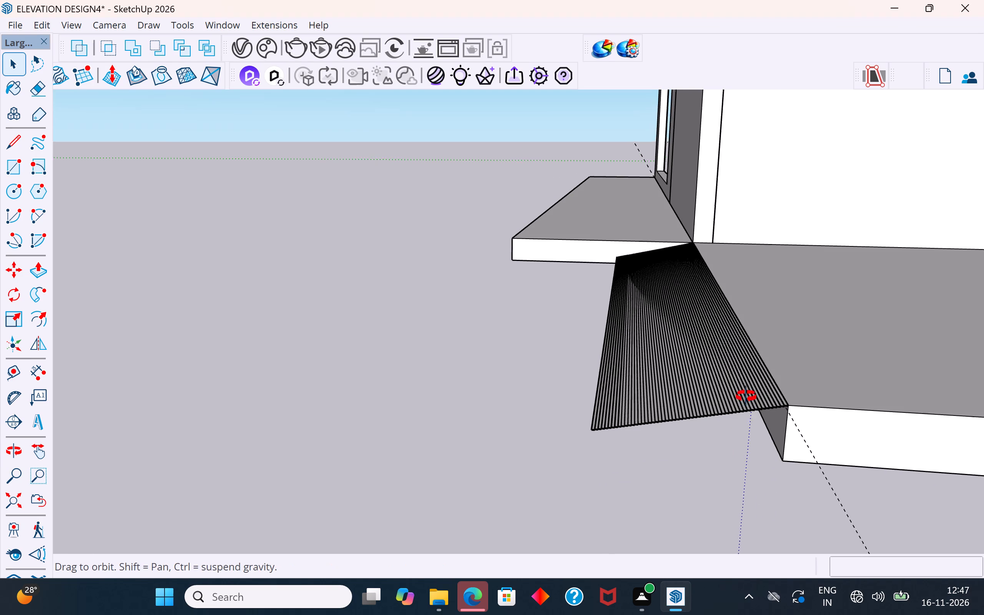
middle_click_drag(746, 396, 750, 343)
Copy the eleven outermost strips about 3 15/16" outward and down, innermost's upper inner corner to outermost's lower outer corner, and clear the selection.
scroll(606, 436, "up", 8)
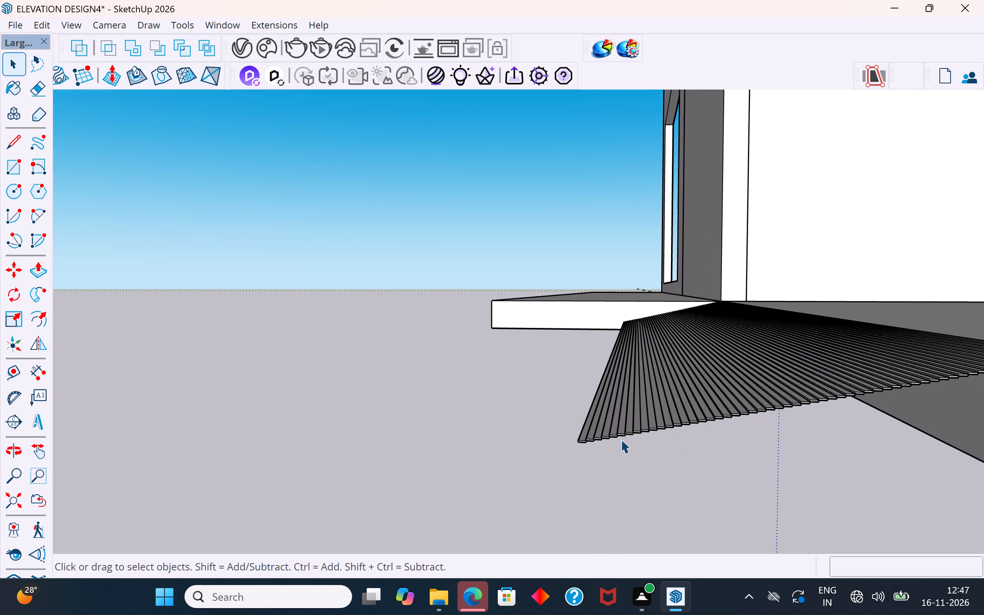
scroll(640, 438, "up", 3)
left_click_drag(655, 453, 572, 412)
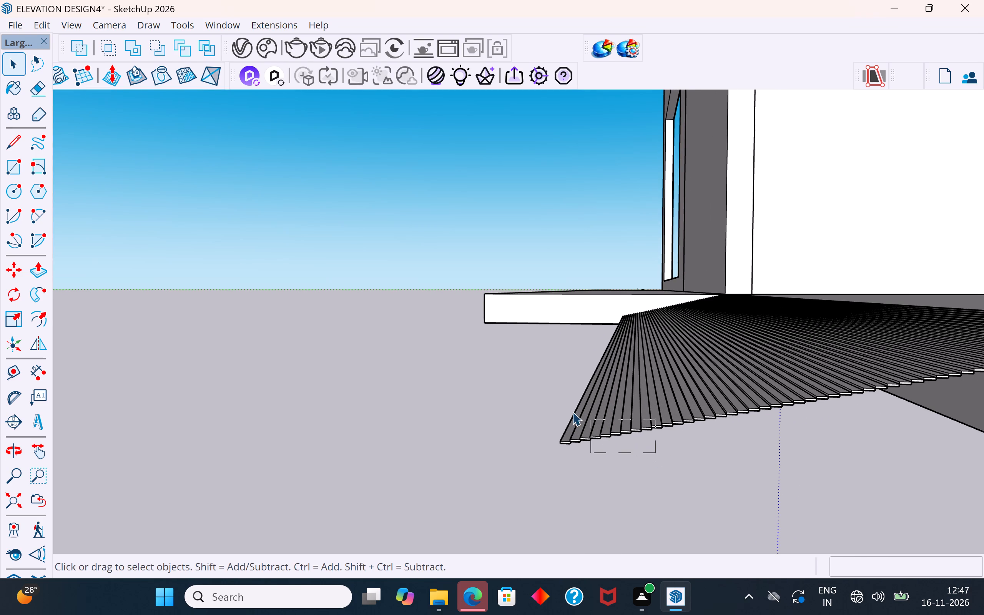
left_click_drag(572, 412, 499, 383)
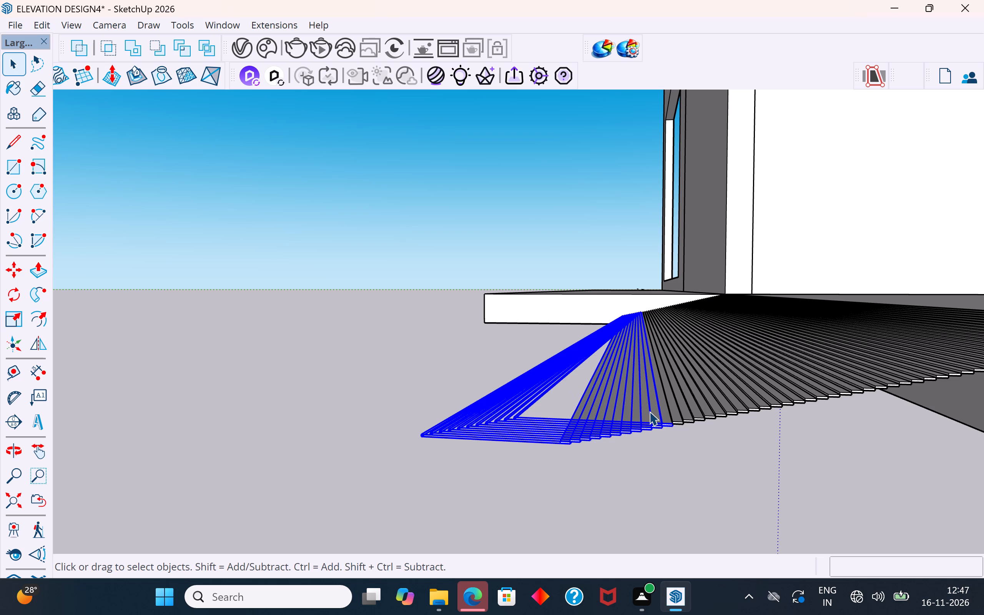
key("m")
scroll(673, 433, "up", 5)
scroll(673, 433, "down", 2)
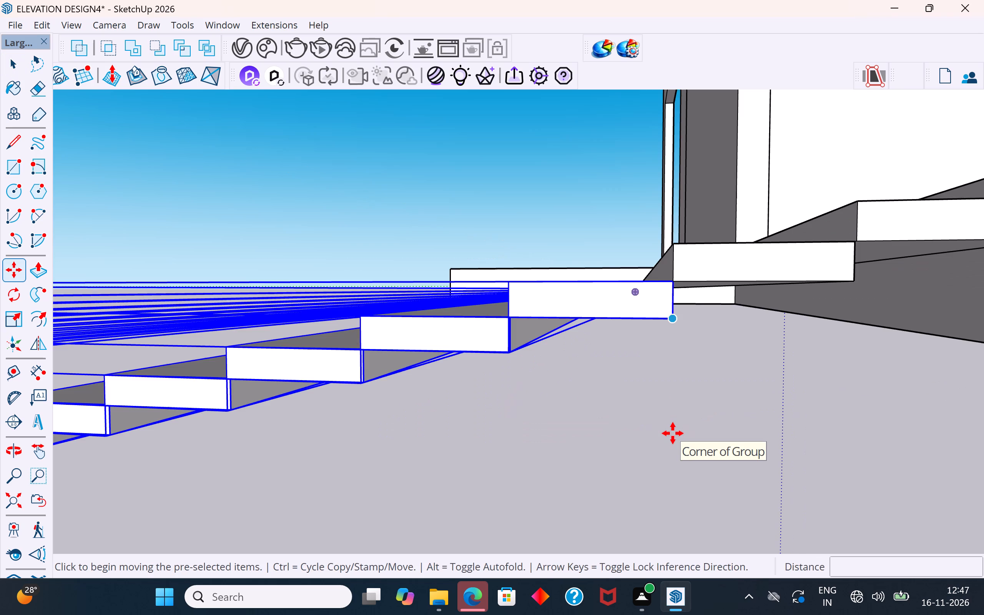
scroll(679, 447, "down", 1)
scroll(676, 457, "up", 9)
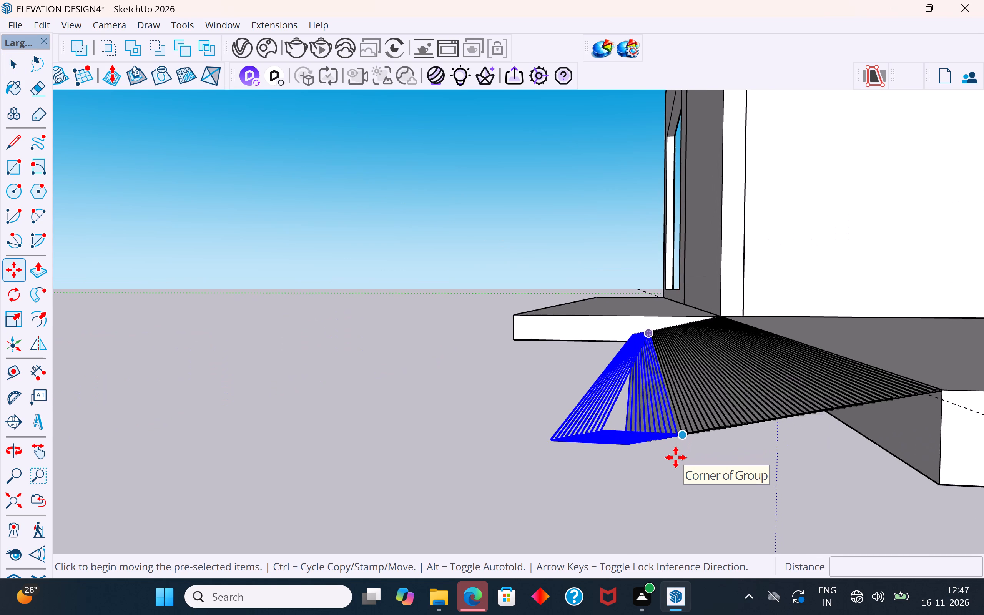
scroll(676, 457, "up", 7)
scroll(693, 411, "up", 4)
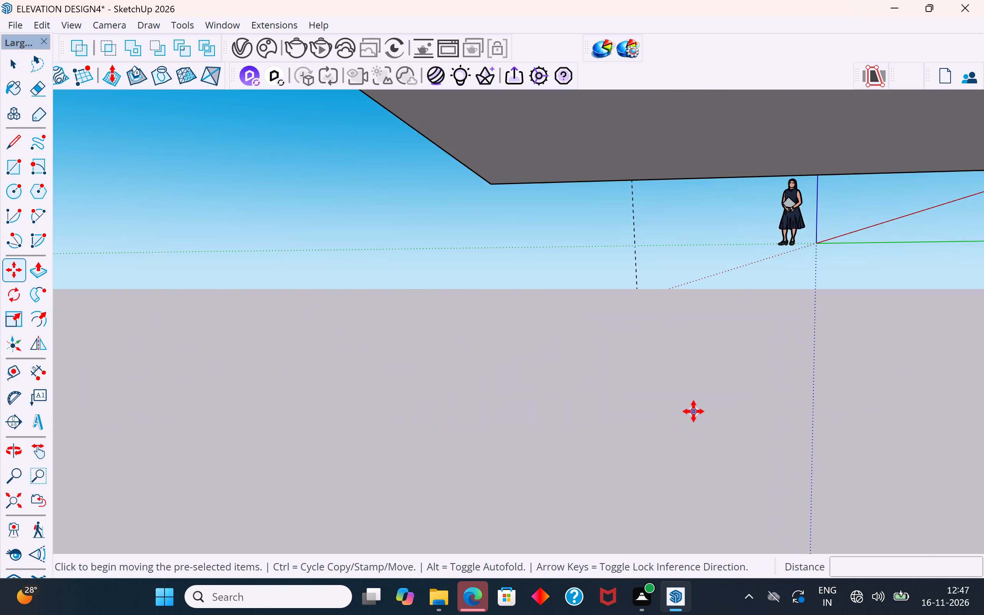
scroll(693, 411, "down", 4)
scroll(693, 411, "up", 10)
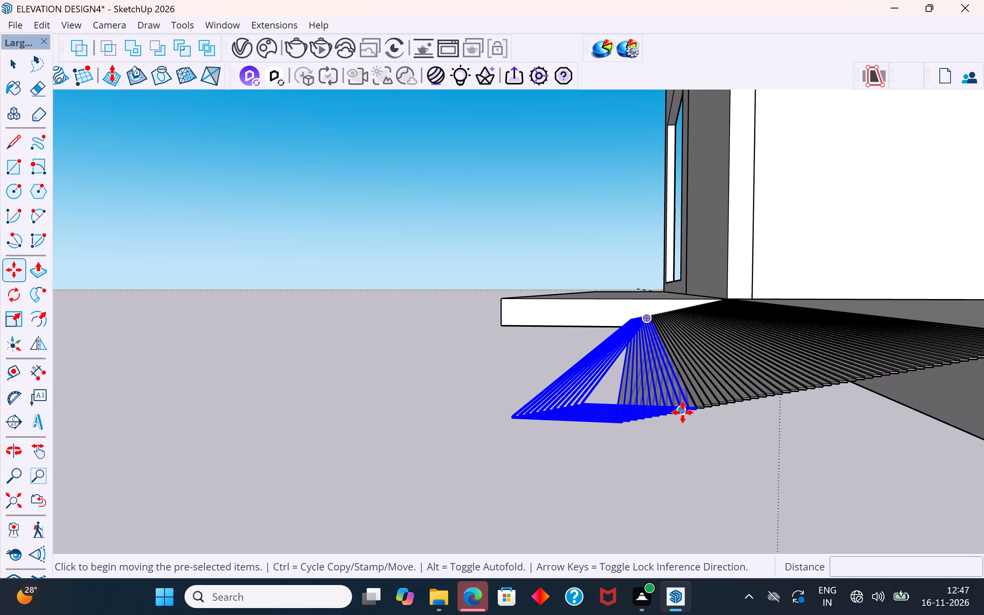
scroll(683, 412, "up", 10)
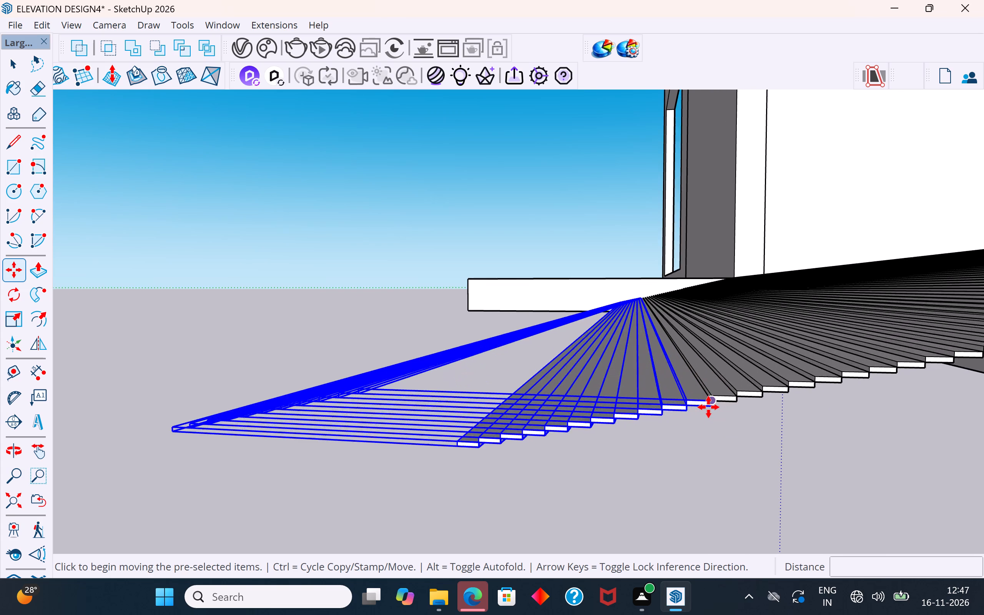
scroll(708, 407, "up", 5)
left_click(711, 401)
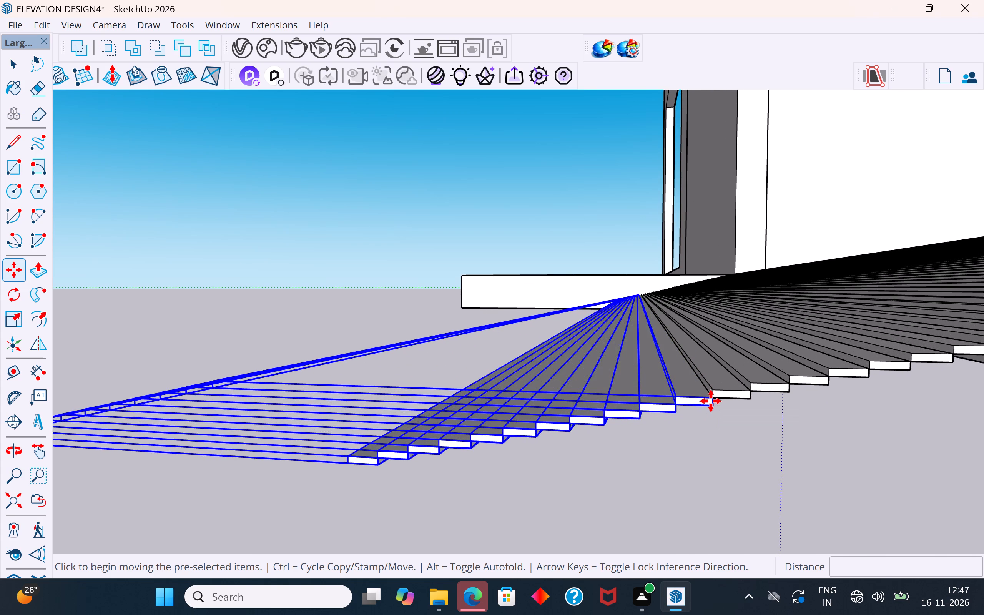
left_click(711, 401)
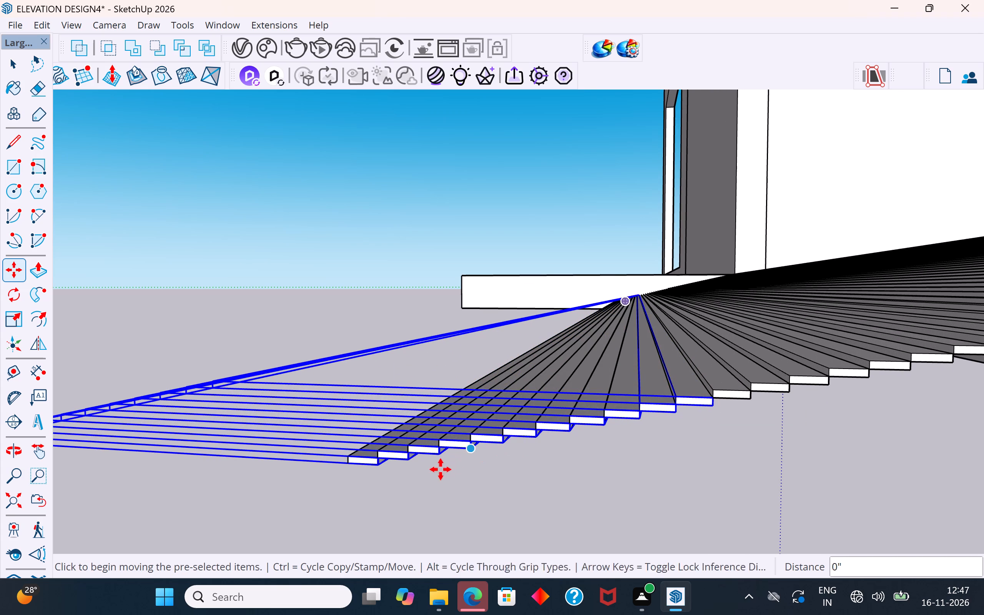
left_click(709, 397)
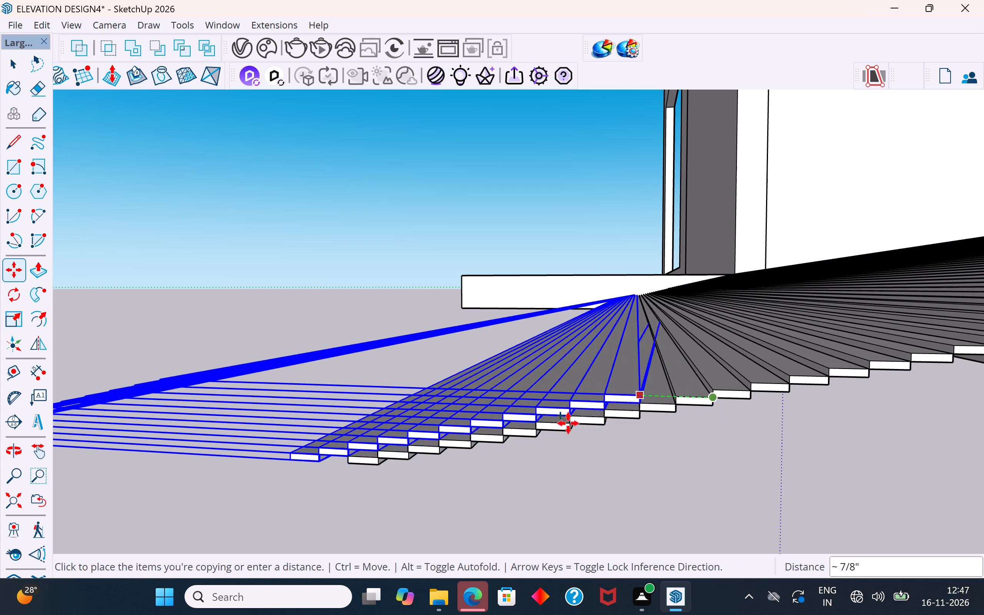
scroll(346, 487, "up", 6)
scroll(370, 470, "down", 8)
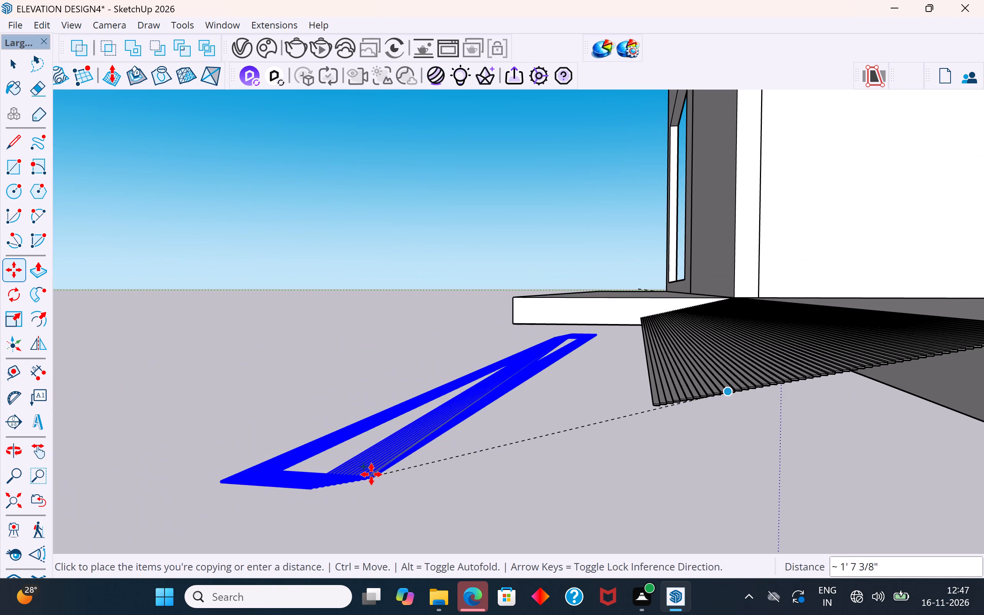
scroll(607, 431, "up", 3)
scroll(659, 400, "up", 5)
scroll(659, 400, "down", 3)
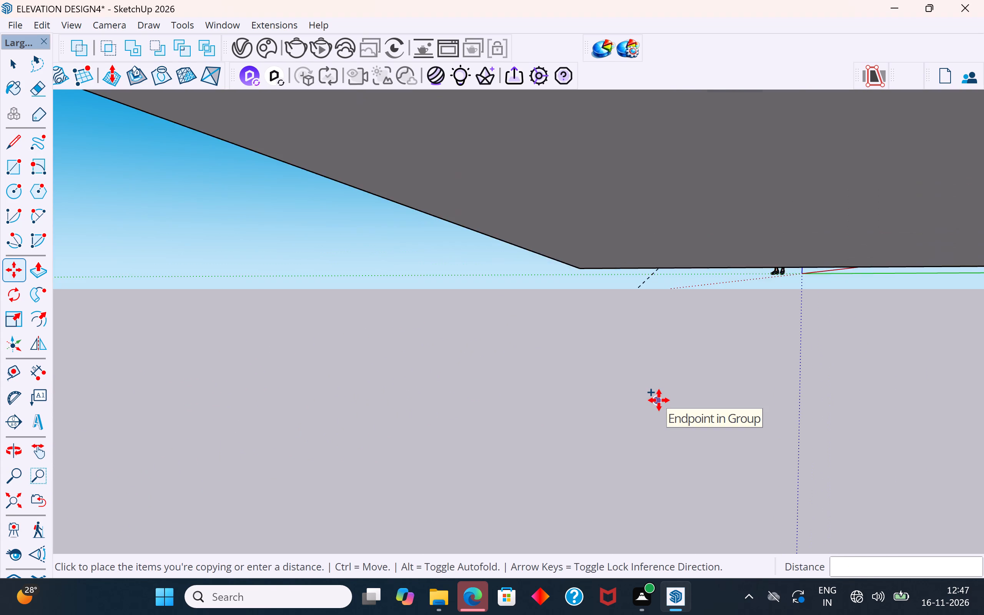
scroll(659, 400, "down", 1)
scroll(659, 400, "up", 14)
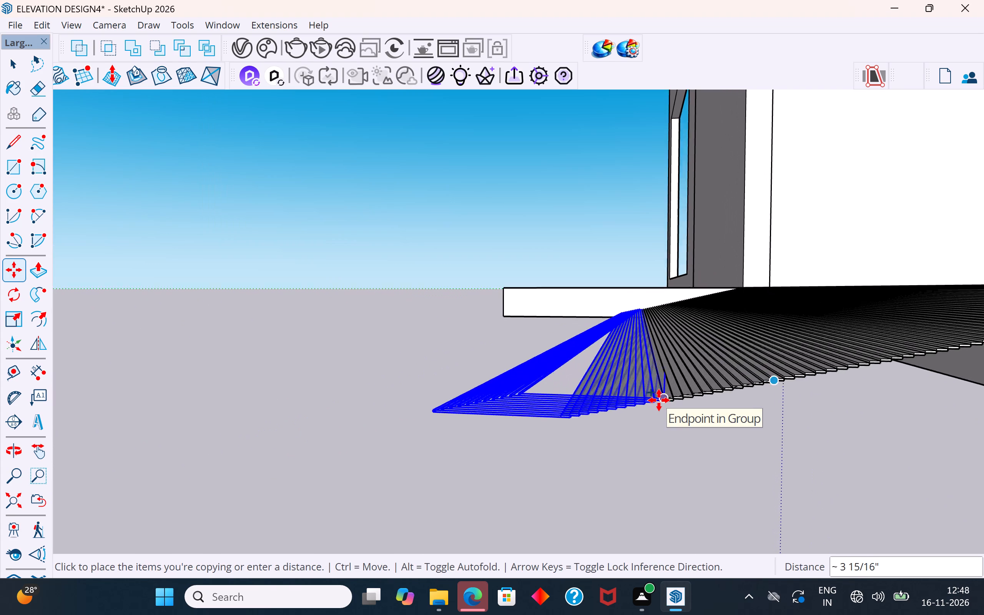
scroll(659, 400, "up", 2)
scroll(659, 400, "down", 4)
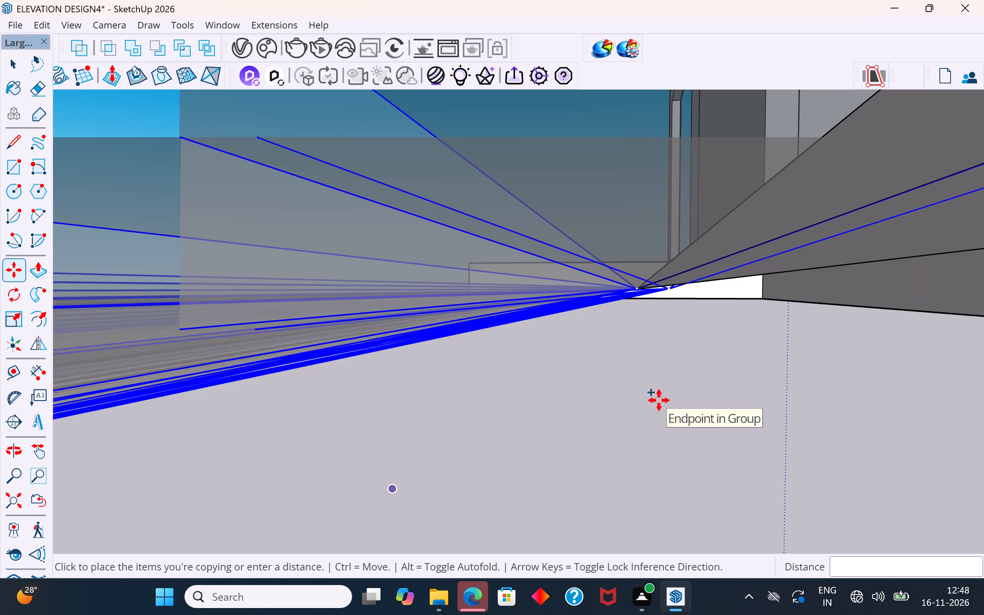
scroll(659, 400, "up", 8)
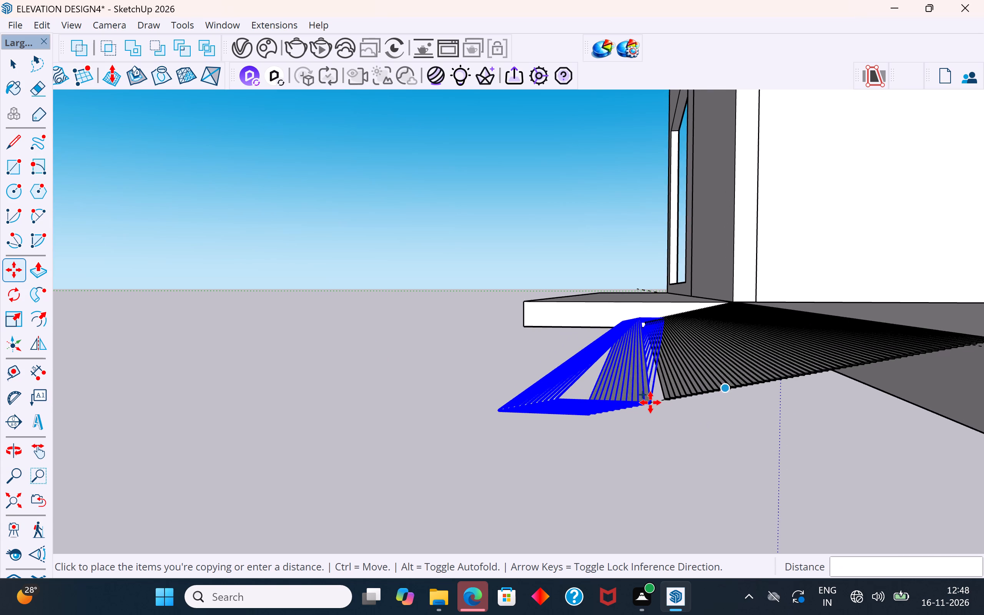
scroll(650, 402, "up", 9)
scroll(655, 401, "down", 3)
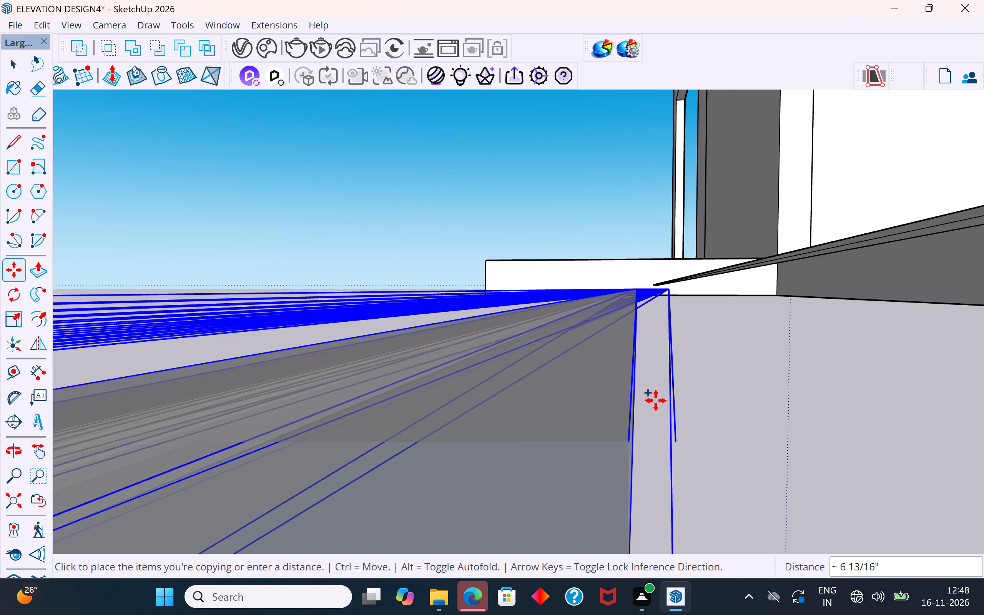
scroll(656, 401, "down", 1)
scroll(655, 398, "up", 4)
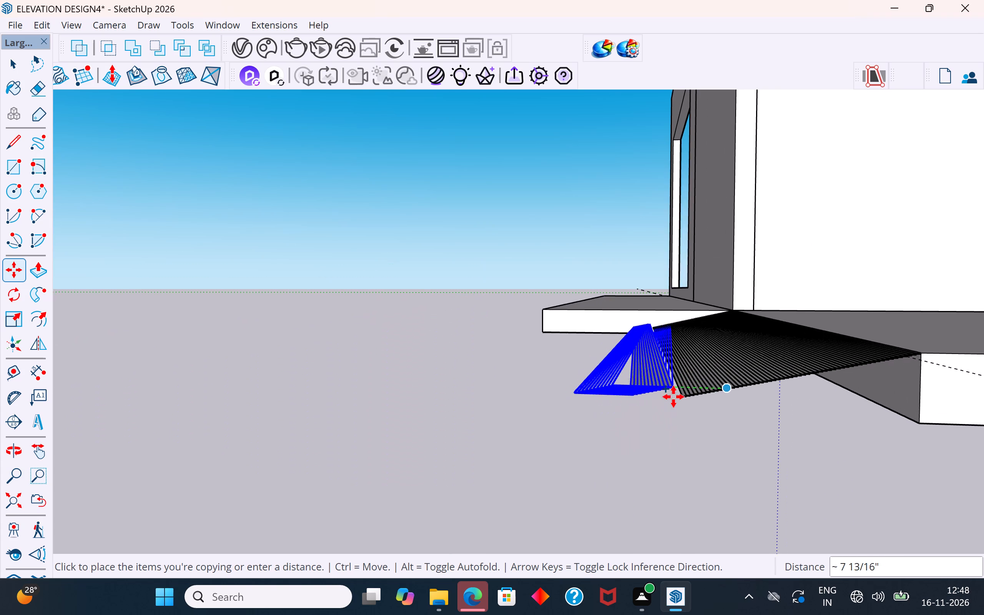
scroll(673, 397, "up", 13)
scroll(682, 398, "down", 2)
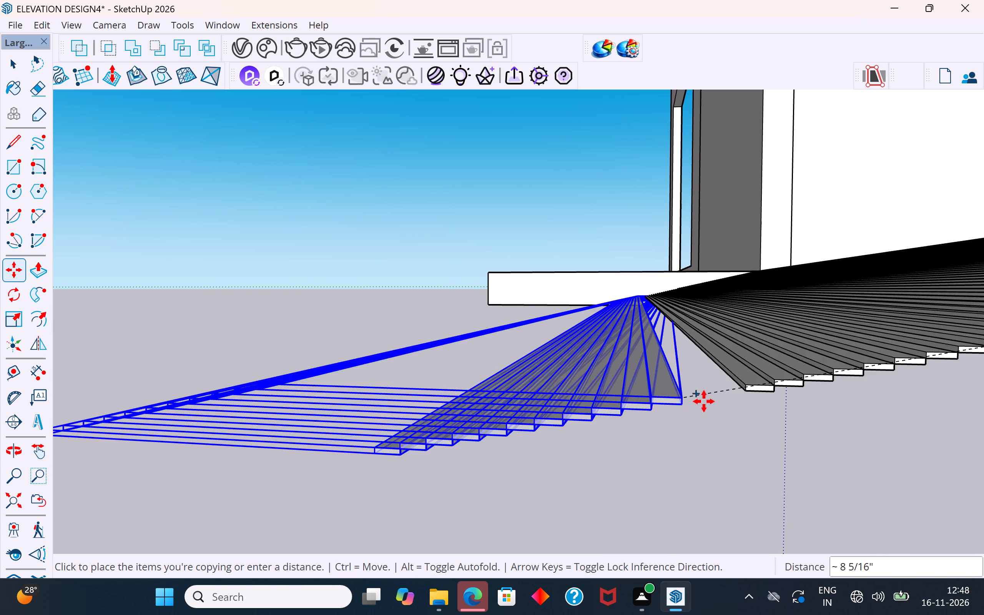
left_click(744, 394)
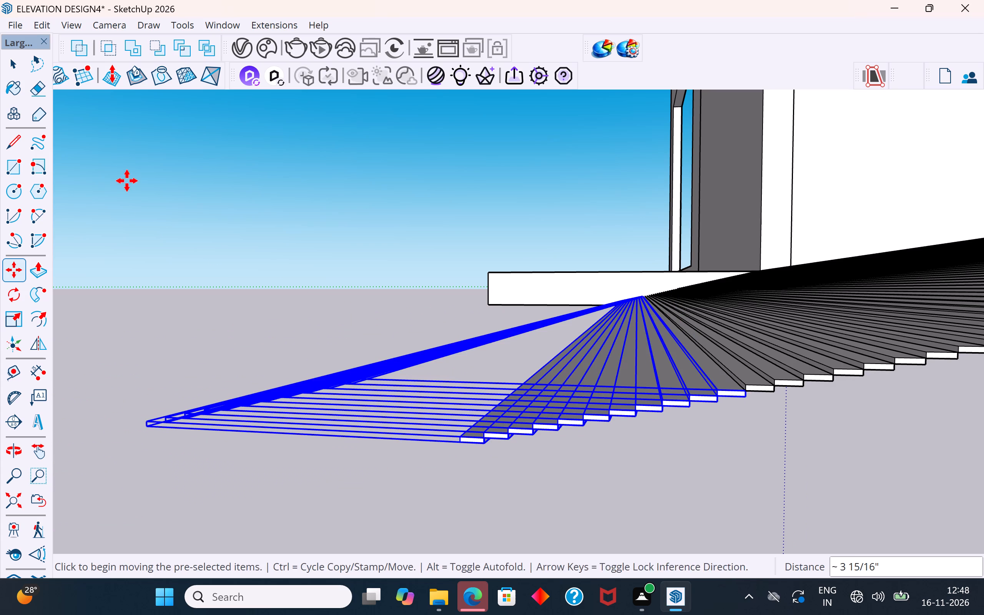
left_click(9, 68)
left_click(344, 323)
Copy the six outermost strips about 2 1/8" outward and down, picking the innermost's upper inner corner as the base point.
scroll(575, 410, "down", 3)
middle_click_drag(648, 450, 843, 522)
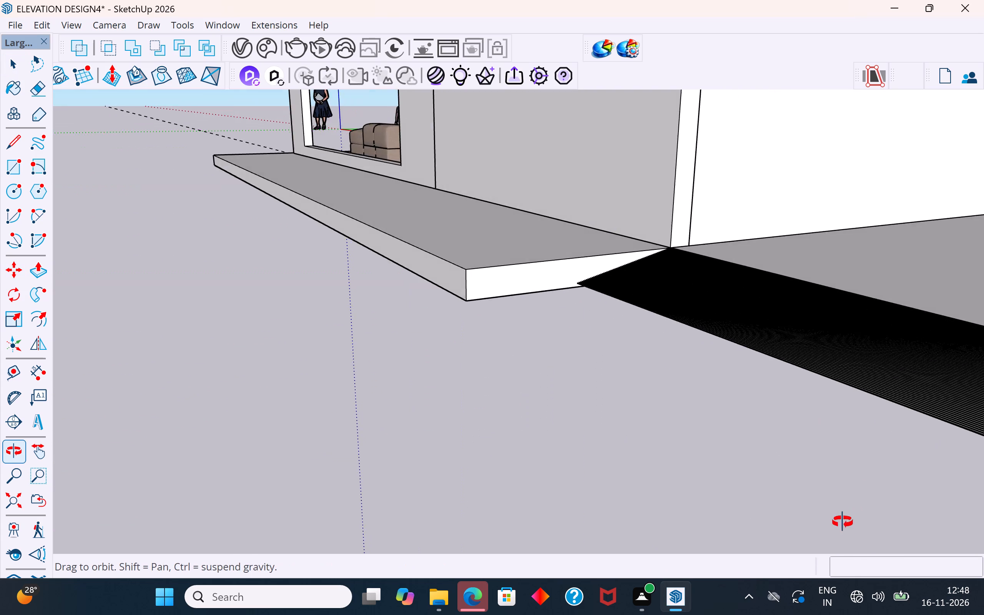
middle_click_drag(843, 522, 839, 596)
scroll(508, 323, "down", 2)
scroll(490, 298, "down", 8)
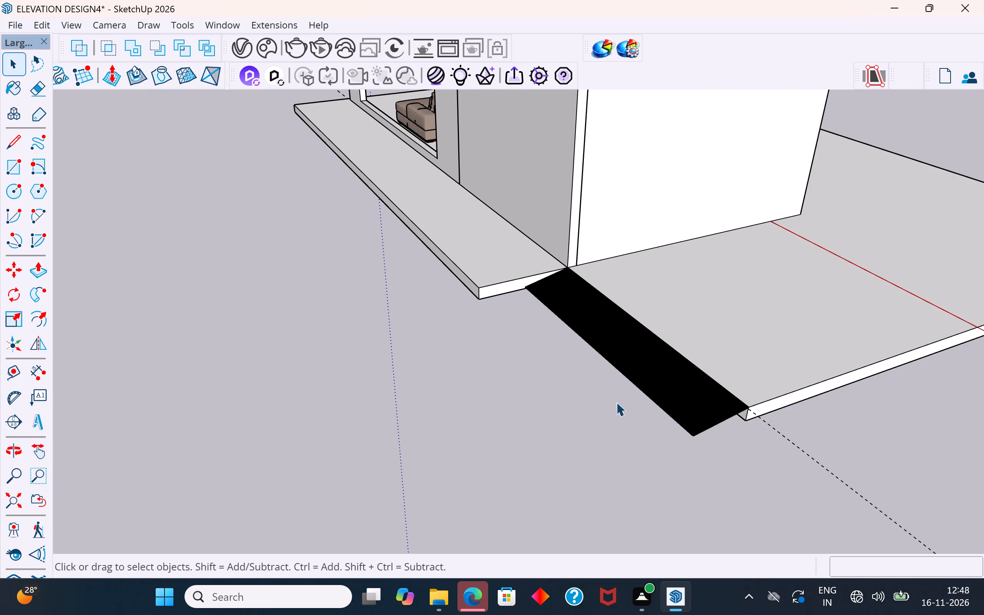
middle_click_drag(676, 442, 552, 386)
scroll(587, 418, "up", 14)
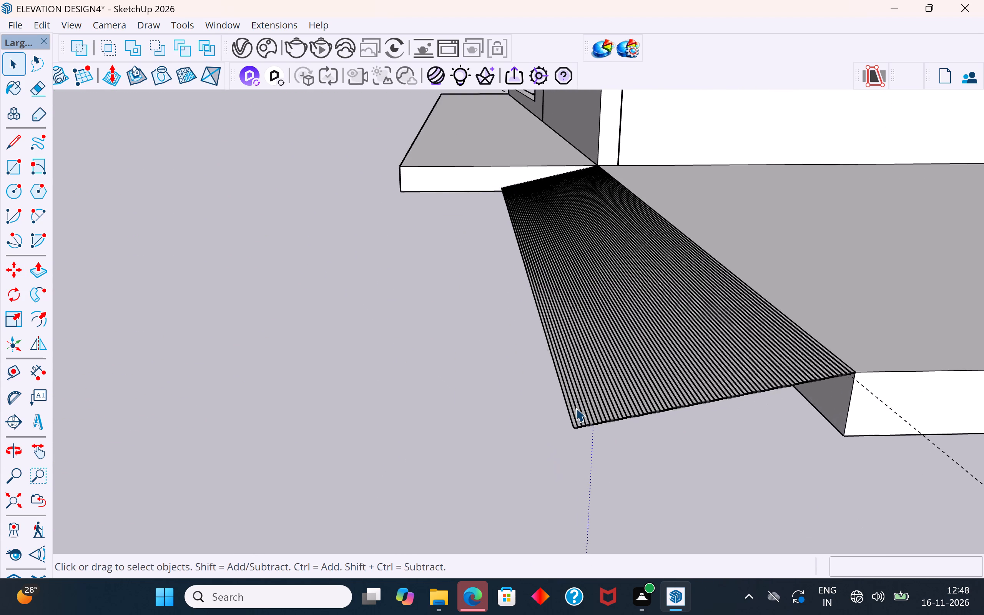
scroll(576, 408, "up", 11)
left_click(569, 443)
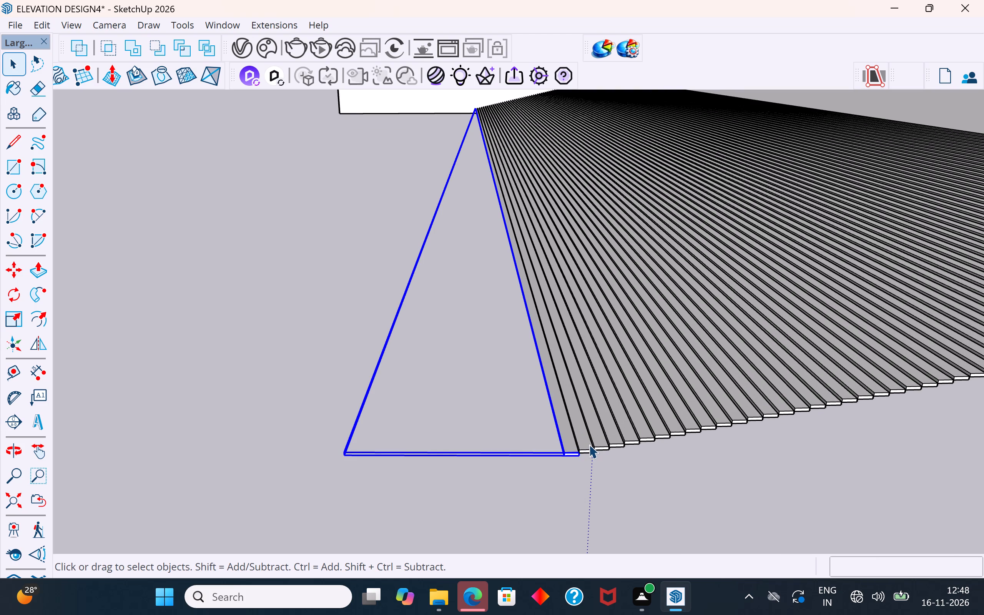
left_click(588, 442, "ctrl")
left_click(602, 435, "ctrl")
left_click(612, 435, "ctrl")
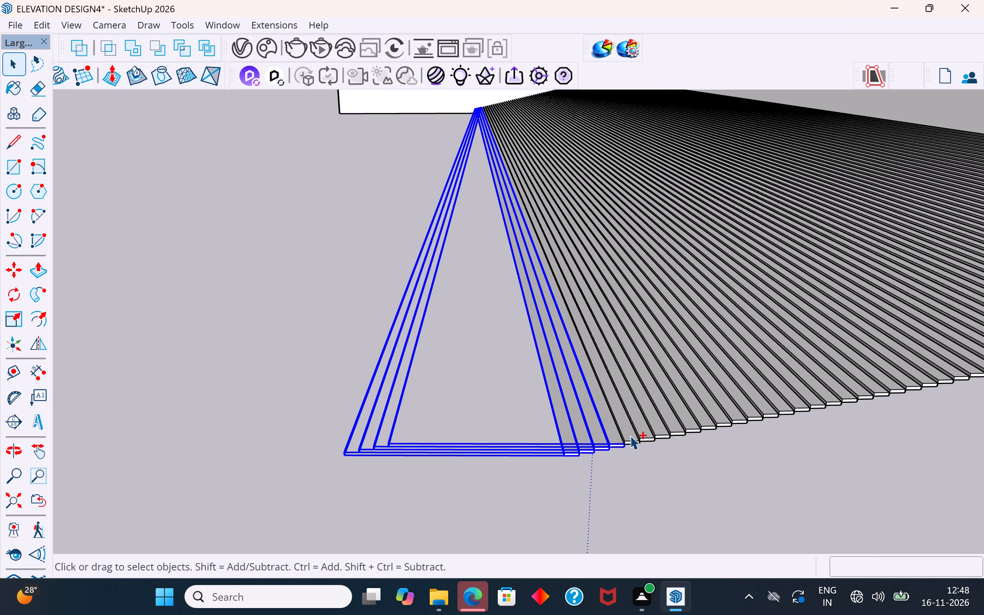
left_click(630, 435, "ctrl")
left_click(646, 435, "ctrl")
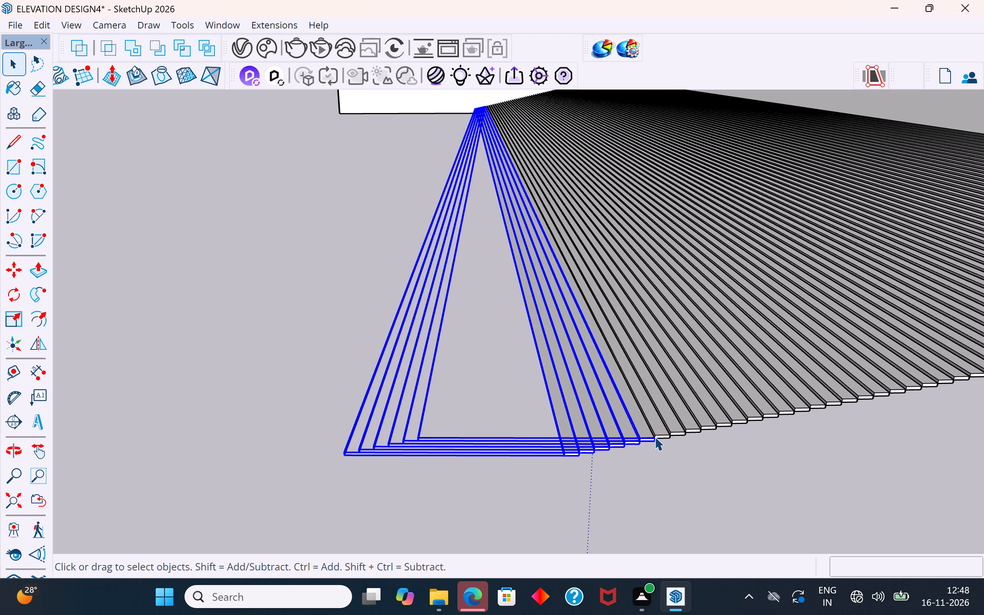
left_click(655, 437)
key("m")
scroll(658, 440, "up", 10)
scroll(658, 440, "down", 4)
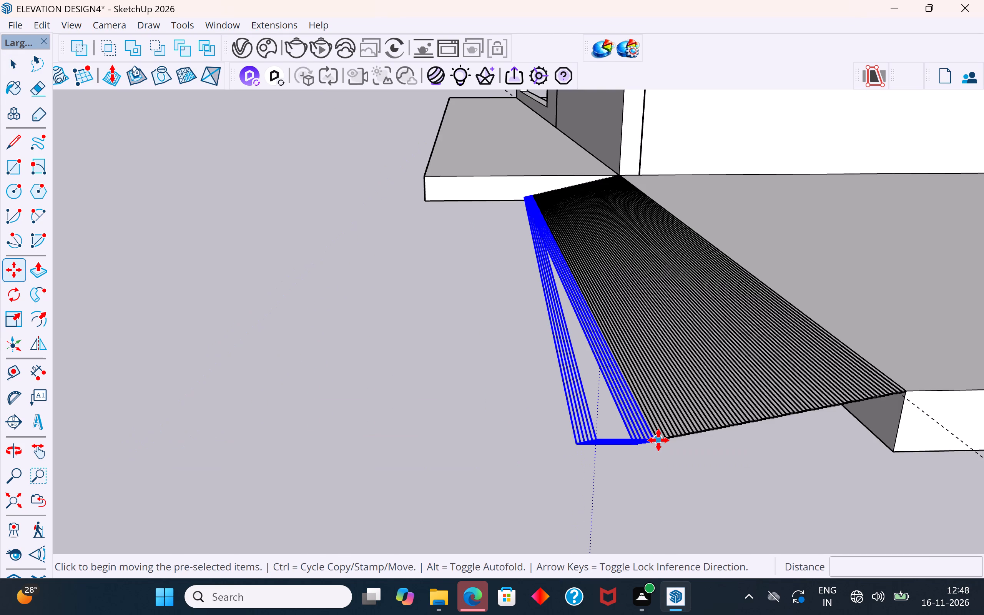
scroll(658, 440, "up", 16)
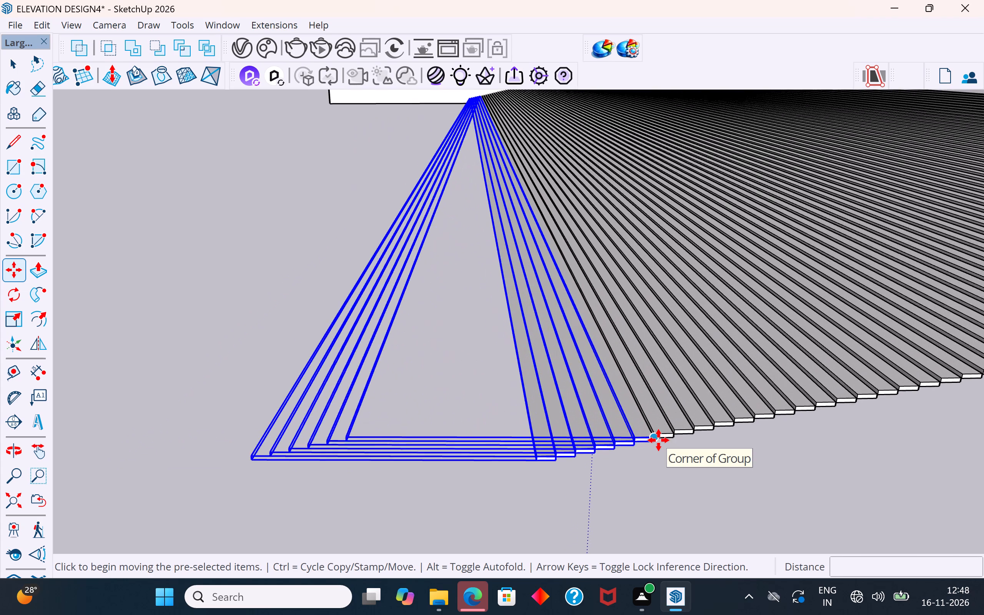
scroll(658, 440, "up", 2)
left_click(658, 440)
scroll(512, 486, "up", 4)
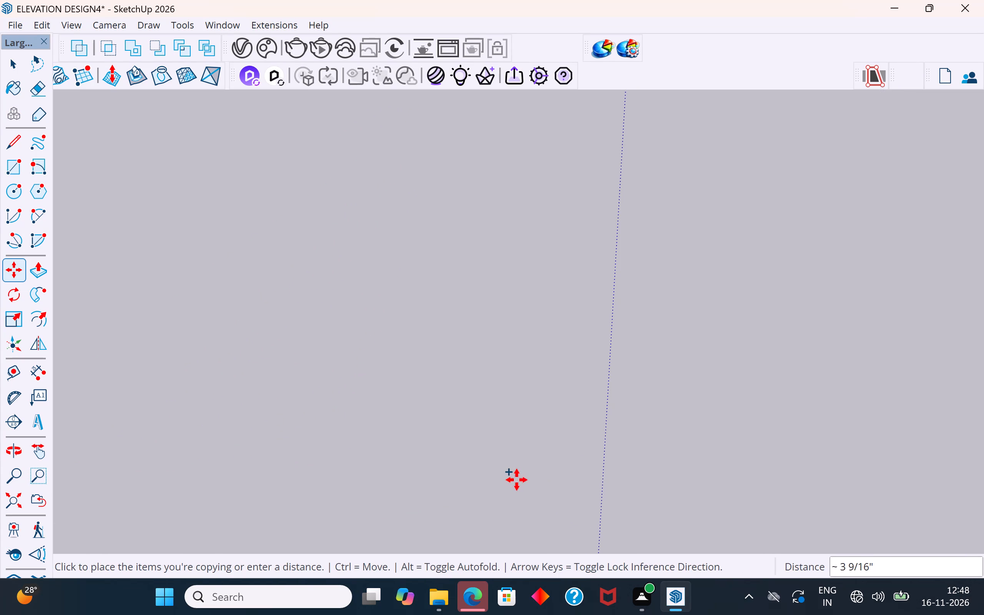
scroll(517, 480, "down", 4)
scroll(517, 480, "up", 11)
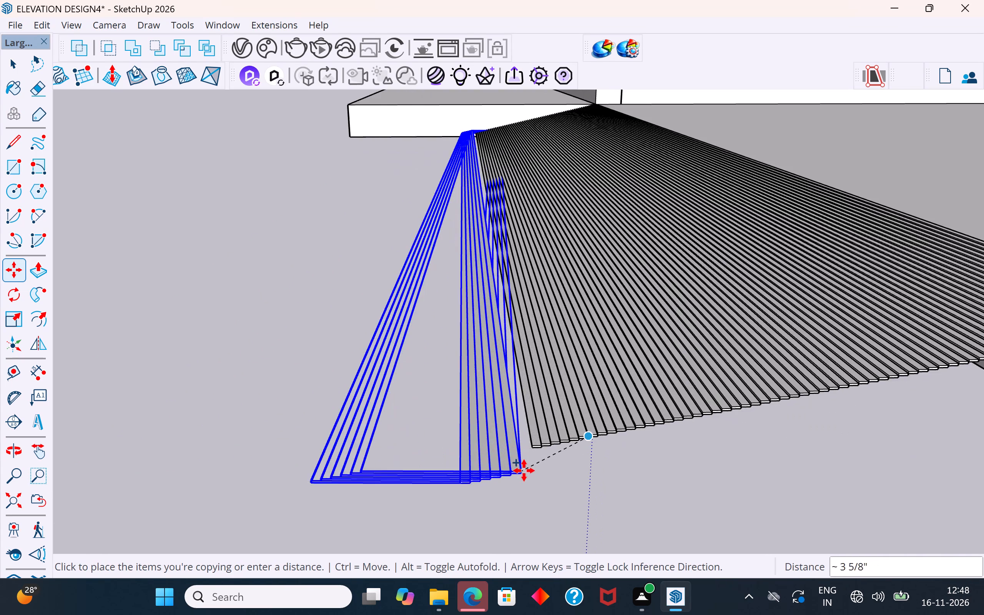
scroll(524, 470, "up", 17)
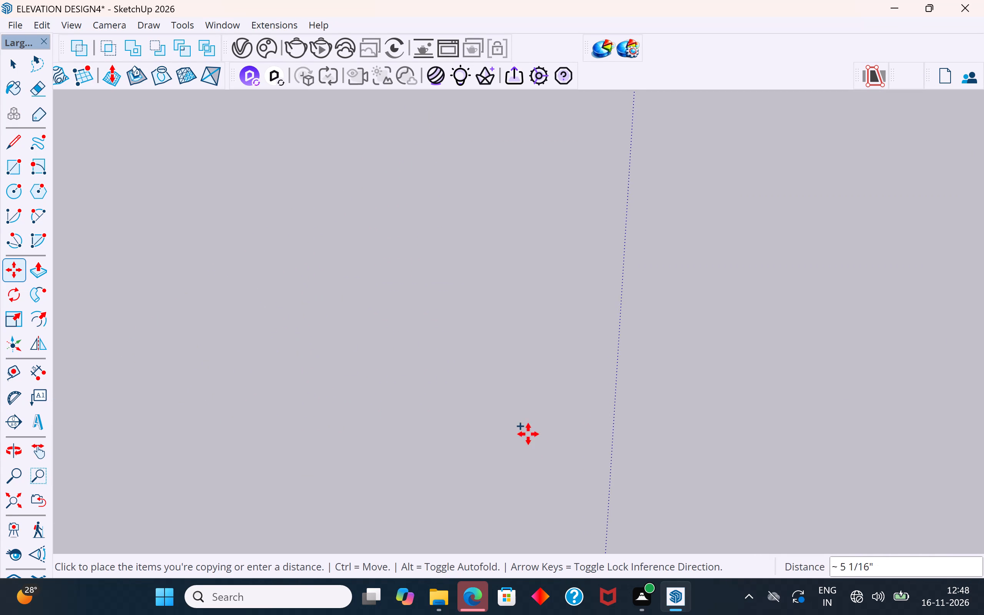
scroll(528, 434, "down", 7)
scroll(528, 434, "up", 1)
scroll(500, 393, "up", 1)
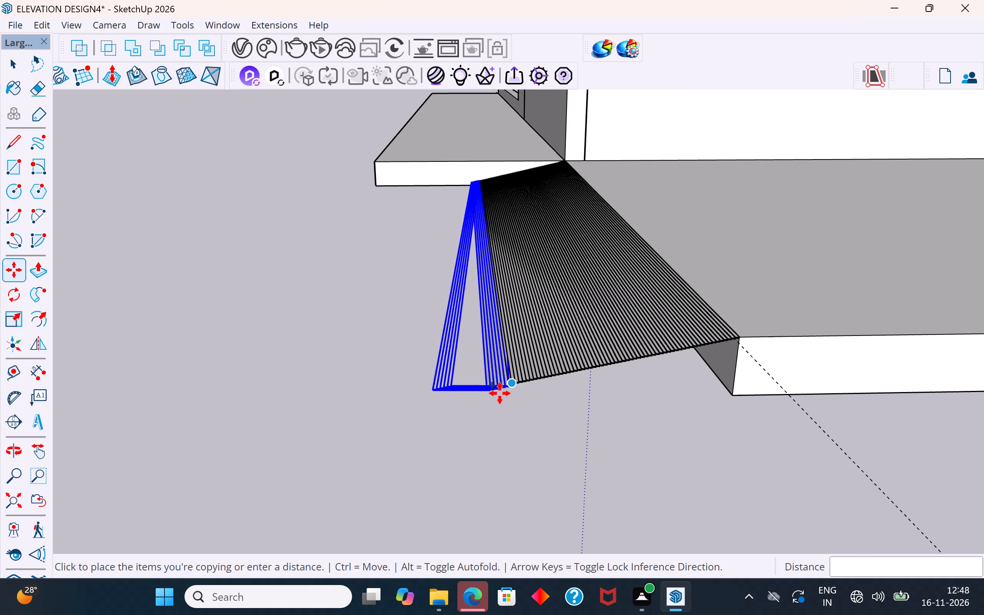
scroll(500, 393, "up", 15)
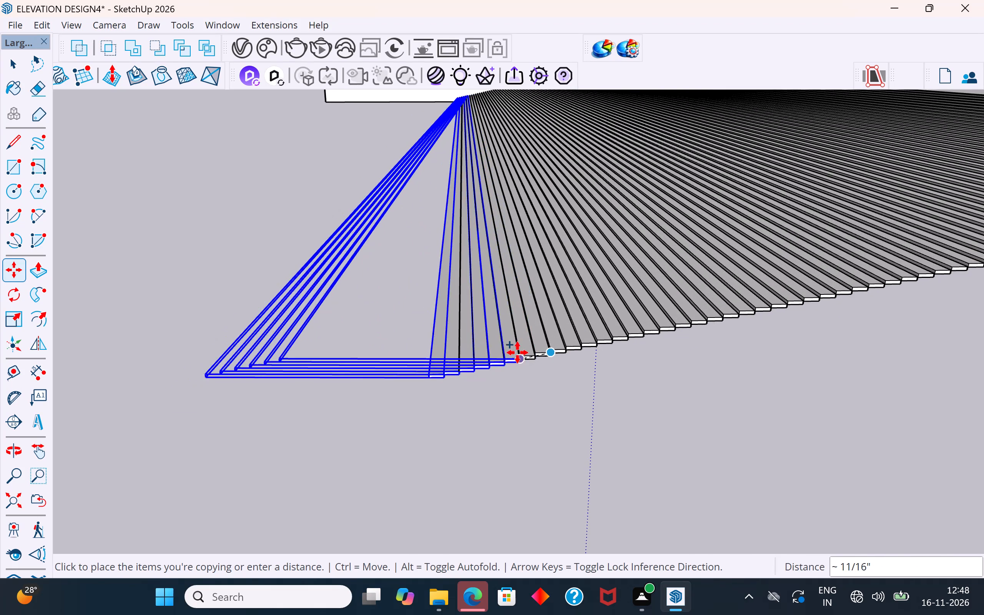
scroll(507, 353, "up", 4)
scroll(434, 388, "up", 4)
scroll(434, 388, "down", 4)
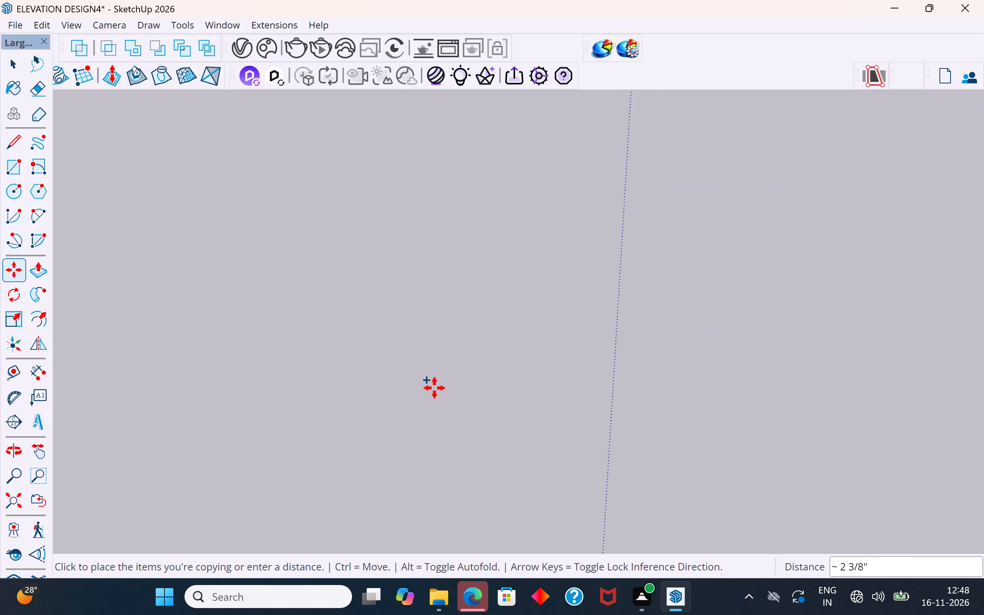
scroll(434, 388, "down", 2)
scroll(434, 388, "up", 14)
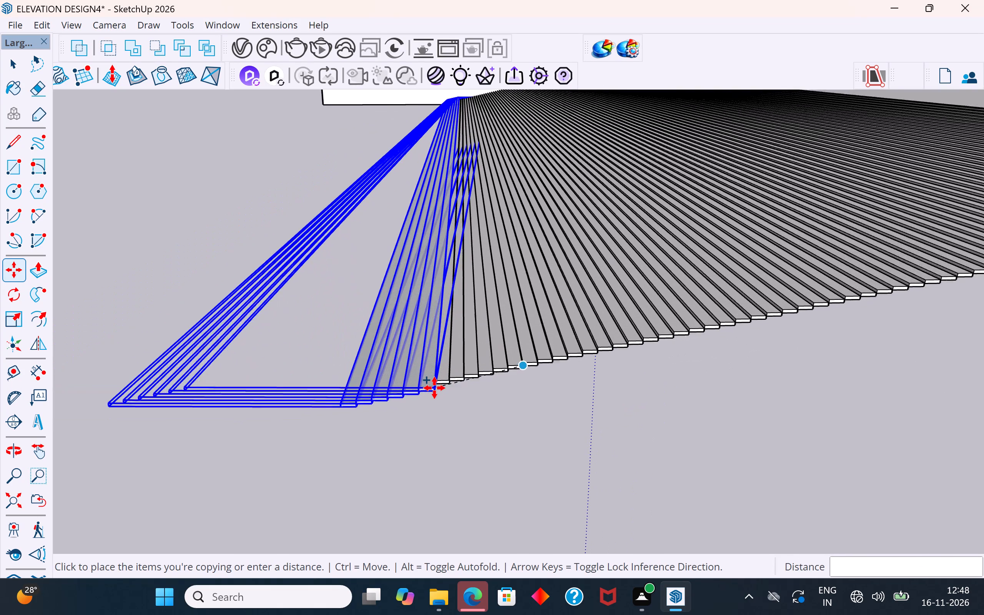
scroll(434, 388, "up", 6)
scroll(437, 386, "down", 2)
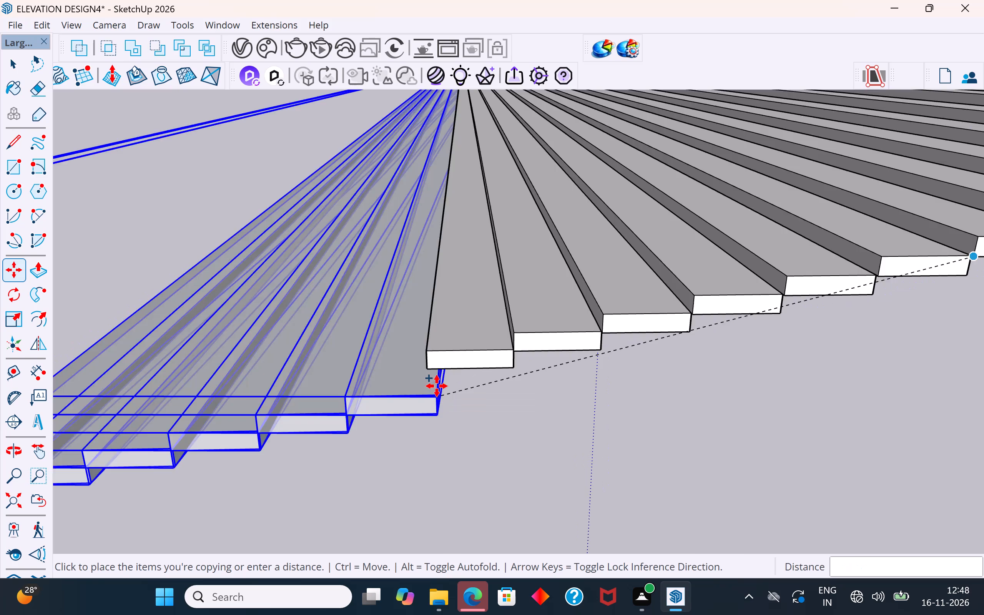
scroll(437, 386, "up", 19)
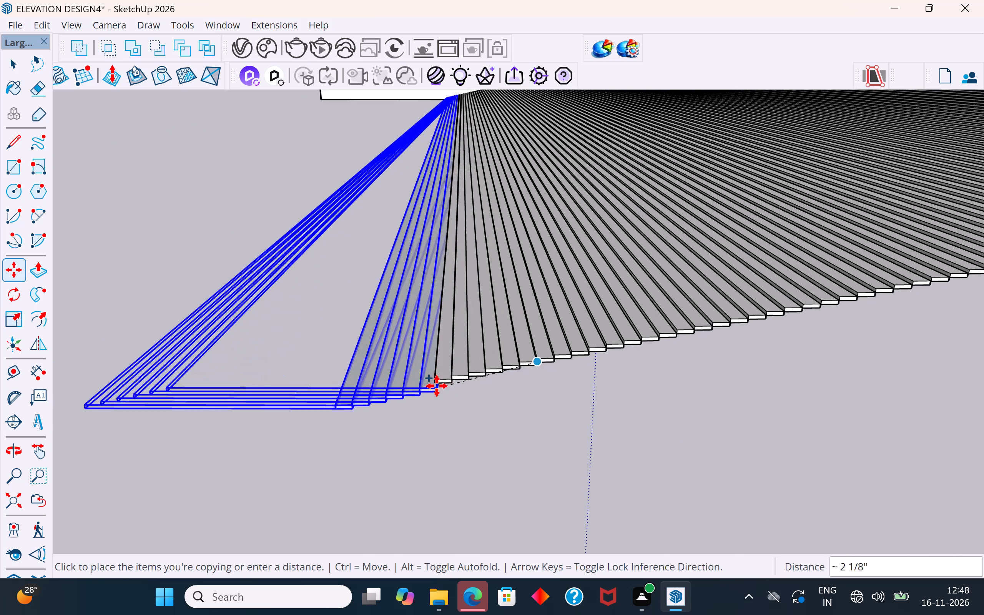
scroll(437, 386, "up", 4)
scroll(437, 386, "down", 3)
scroll(437, 386, "up", 1)
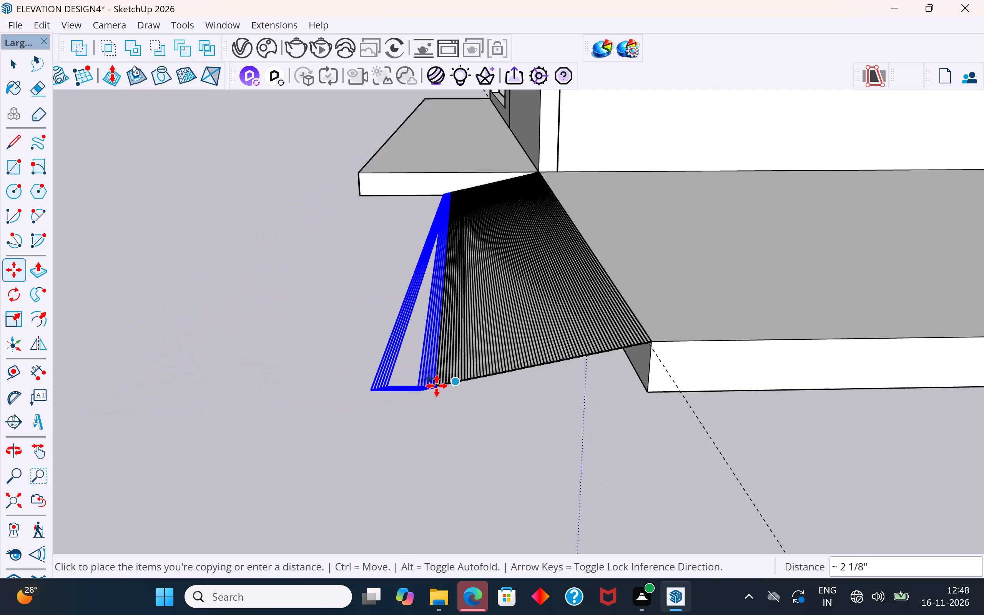
left_click(437, 386)
Move the six copied strips about 3/16" so their upper inner corner meets the previous strip's lower outer corner, and clear the selection.
scroll(435, 397, "up", 13)
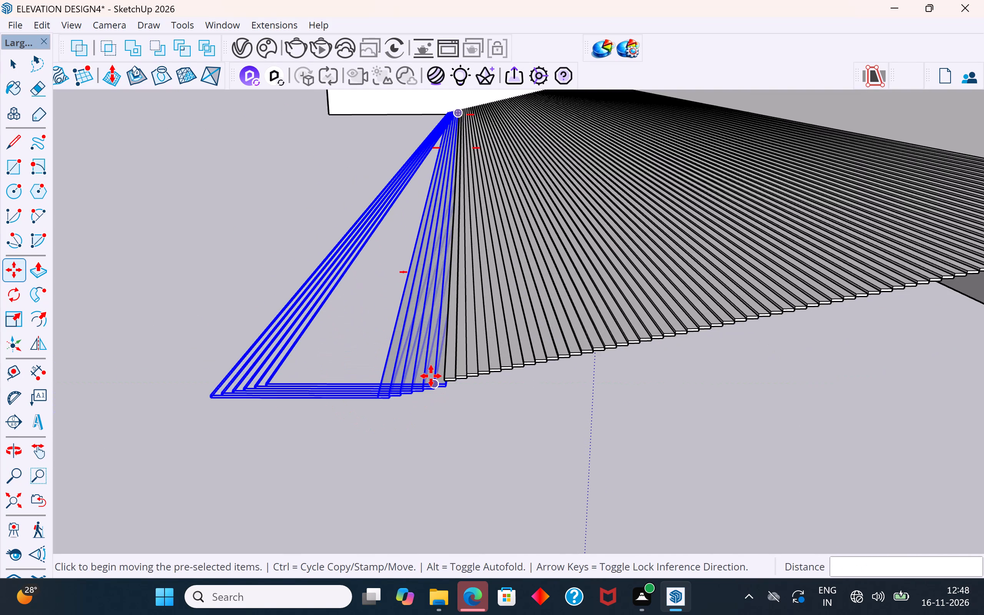
scroll(431, 376, "up", 7)
middle_click_drag(452, 391, 468, 286)
scroll(446, 383, "up", 8)
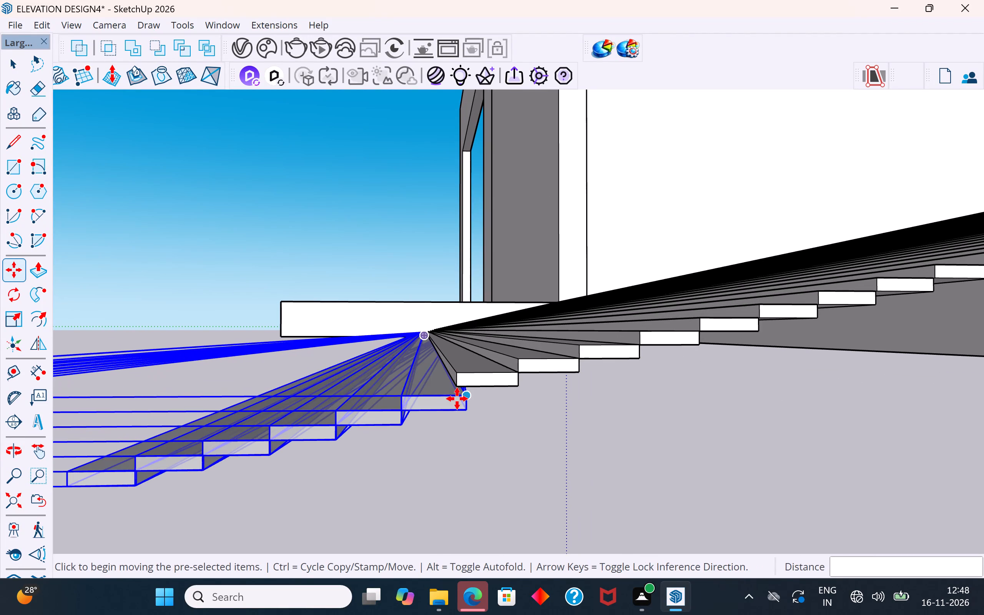
key("m")
key("space")
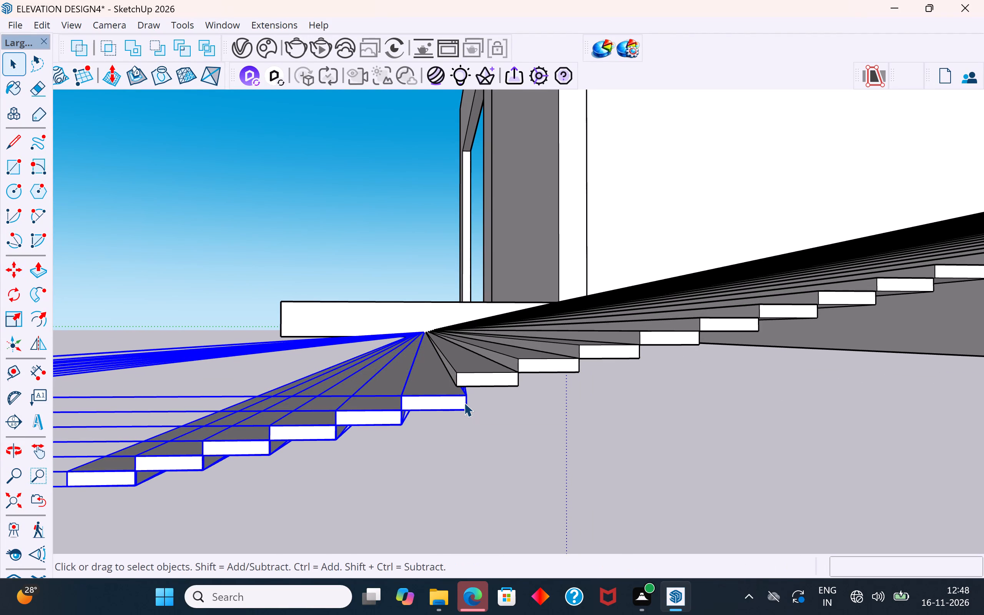
type("M")
key("space")
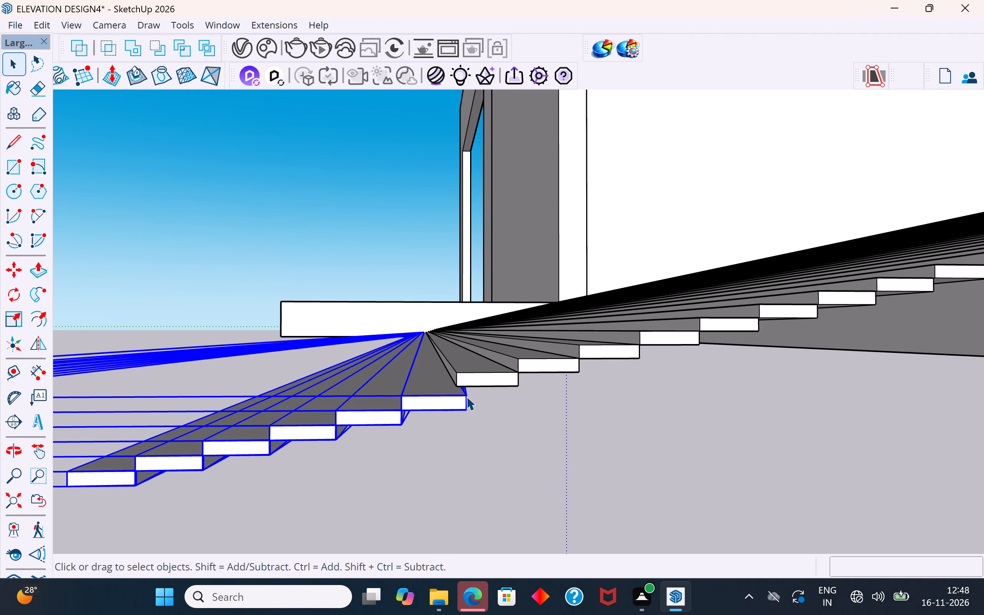
key("m")
left_click(465, 397)
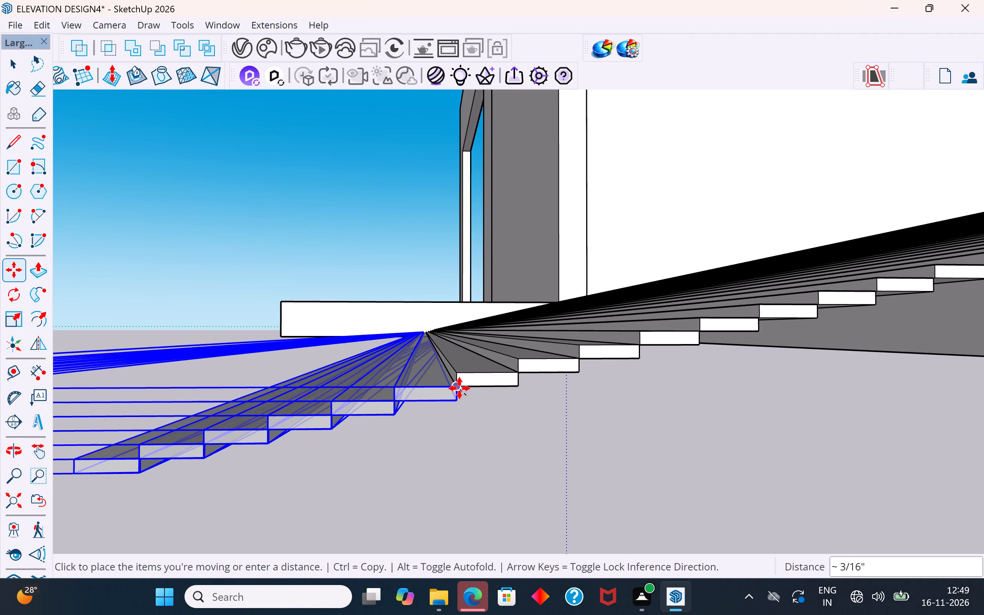
left_click(459, 388)
scroll(523, 420, "down", 5)
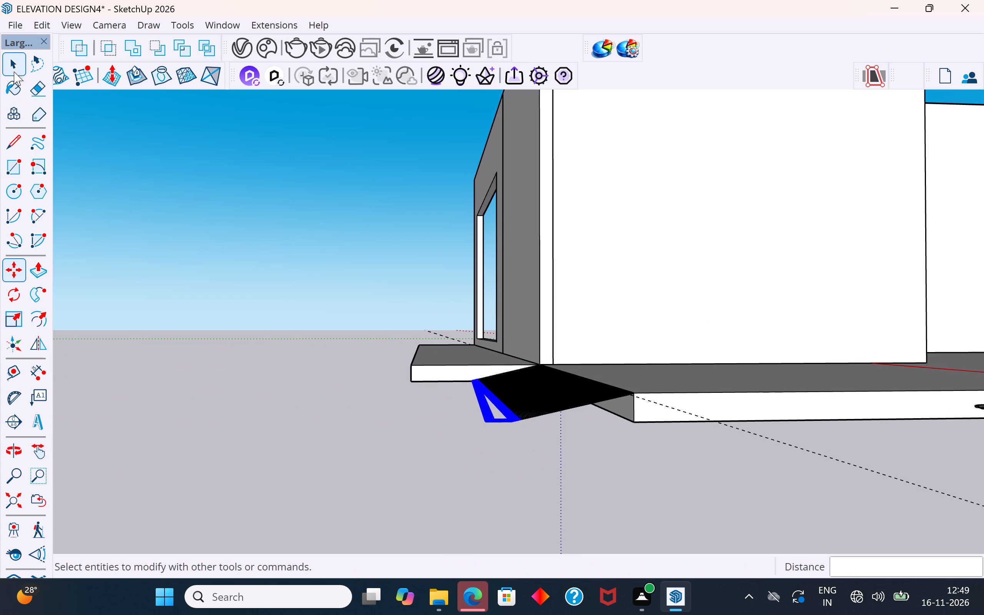
left_click(14, 71)
left_click(226, 357)
Examine the extended strip profile from below, from the side and from above against the slab edge.
middle_click_drag(489, 430, 604, 323)
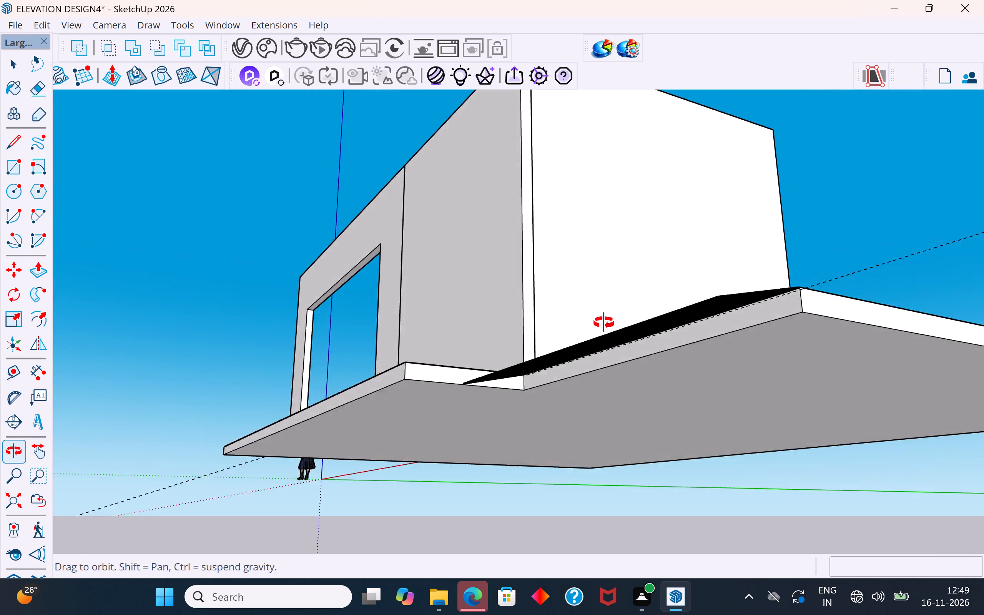
middle_click_drag(604, 323, 595, 281)
scroll(459, 398, "up", 18)
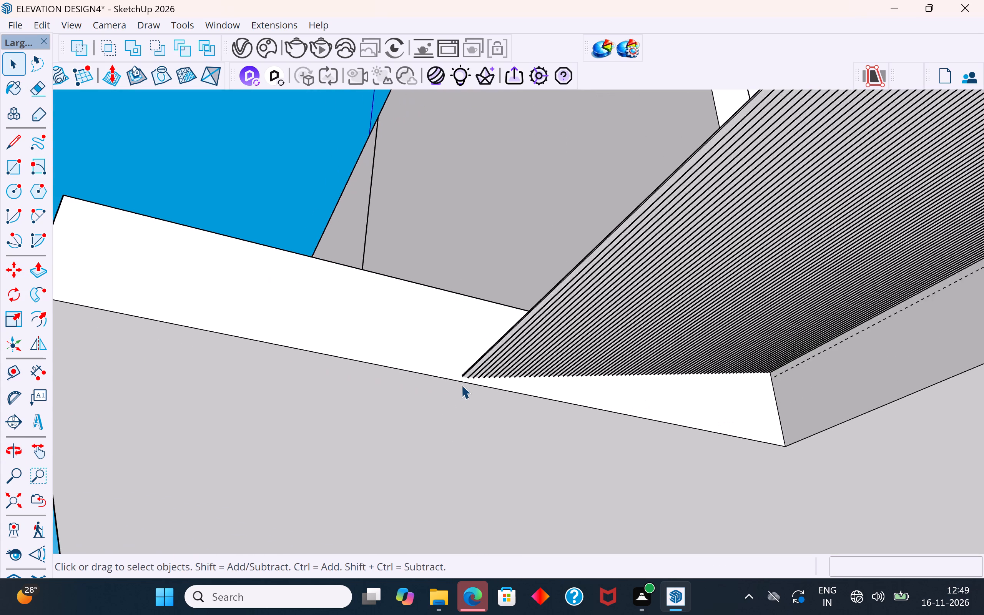
scroll(461, 385, "up", 7)
scroll(465, 381, "down", 15)
middle_click_drag(485, 400, 377, 590)
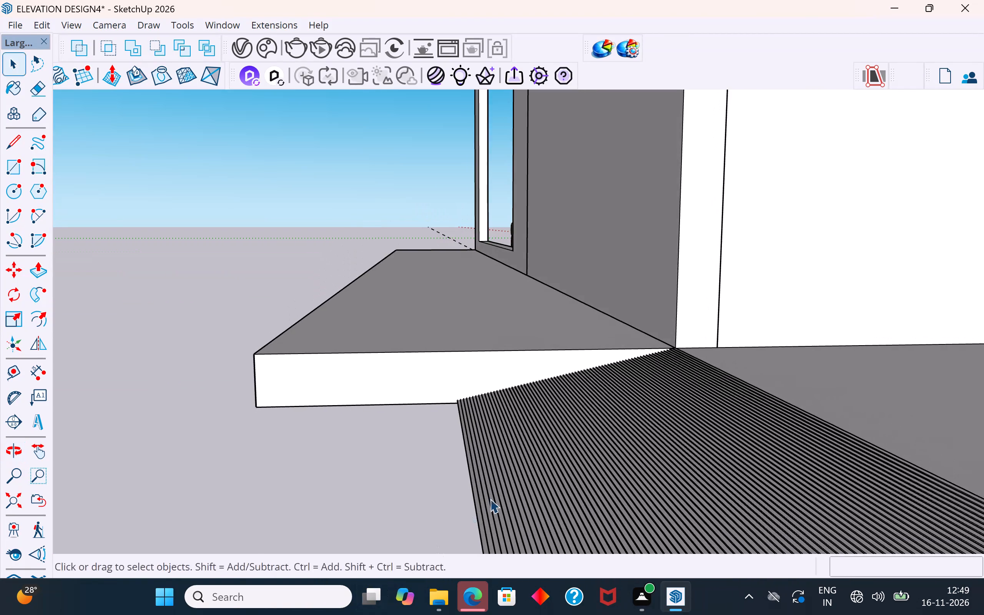
scroll(490, 499, "down", 14)
scroll(582, 354, "down", 7)
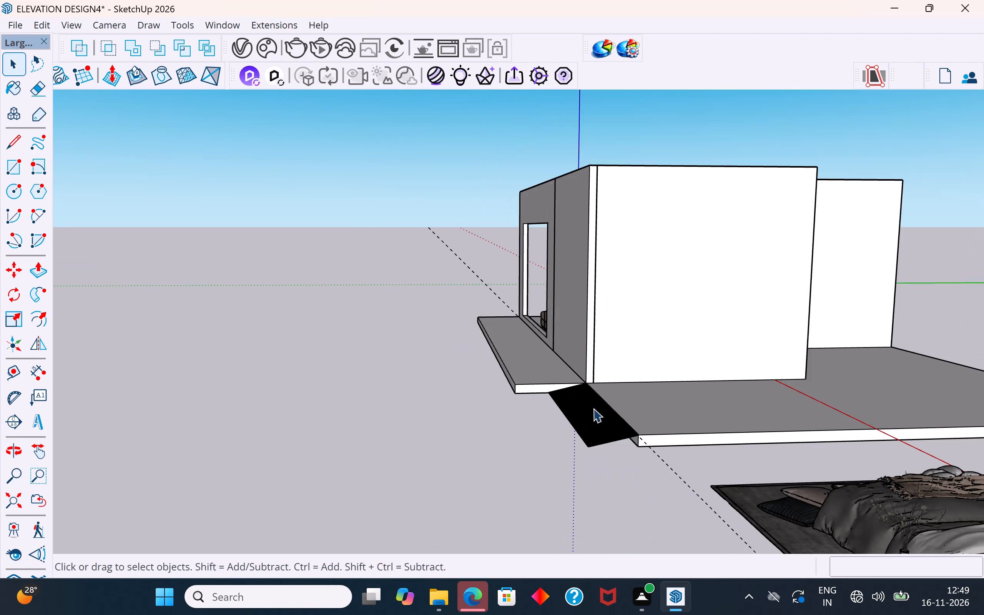
scroll(613, 473, "up", 8)
scroll(634, 419, "up", 8)
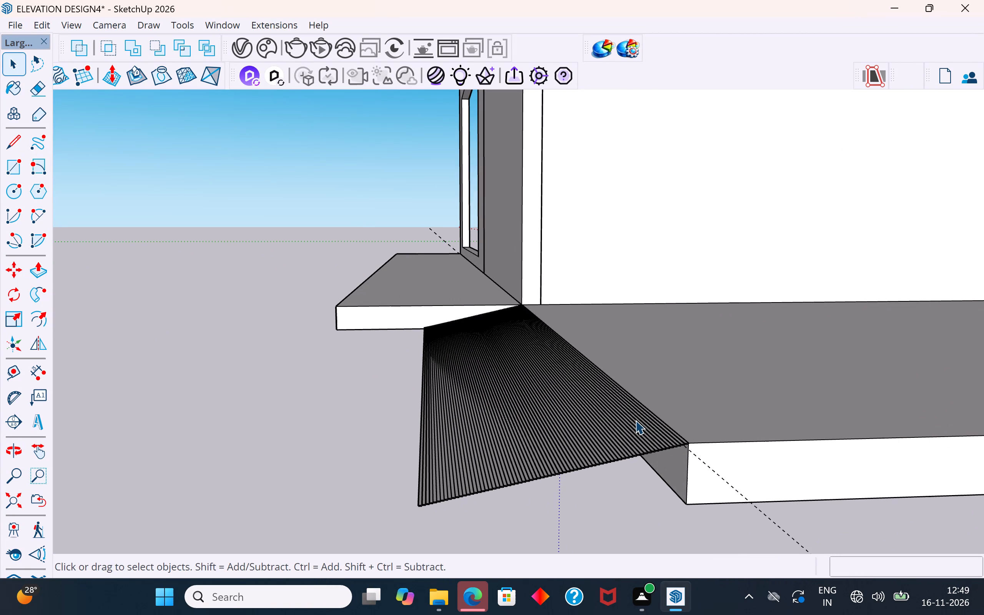
scroll(639, 421, "up", 3)
middle_click_drag(667, 434, 590, 478)
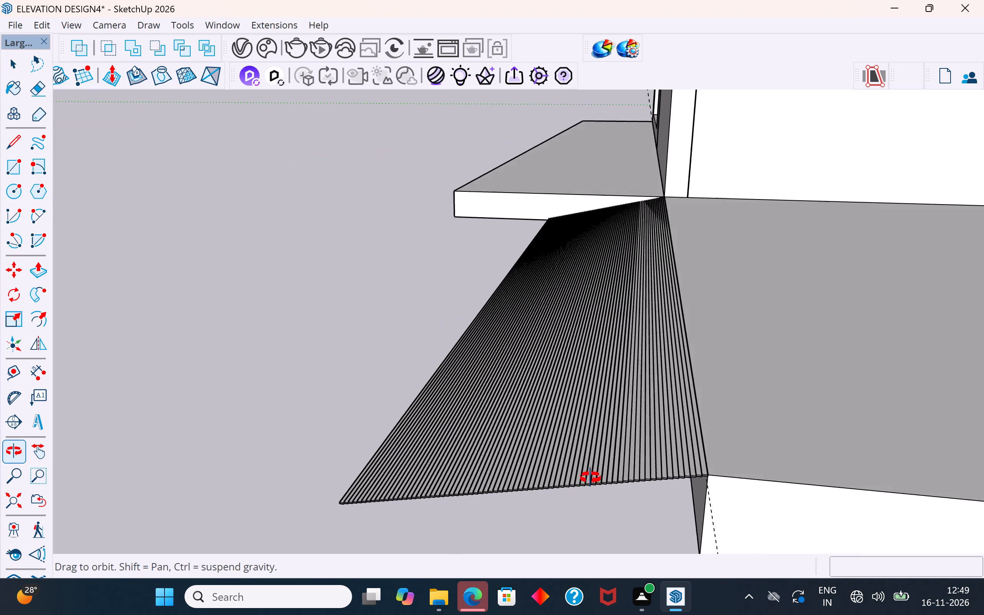
middle_click_drag(590, 478, 636, 445)
scroll(636, 445, "up", 1)
scroll(636, 445, "down", 5)
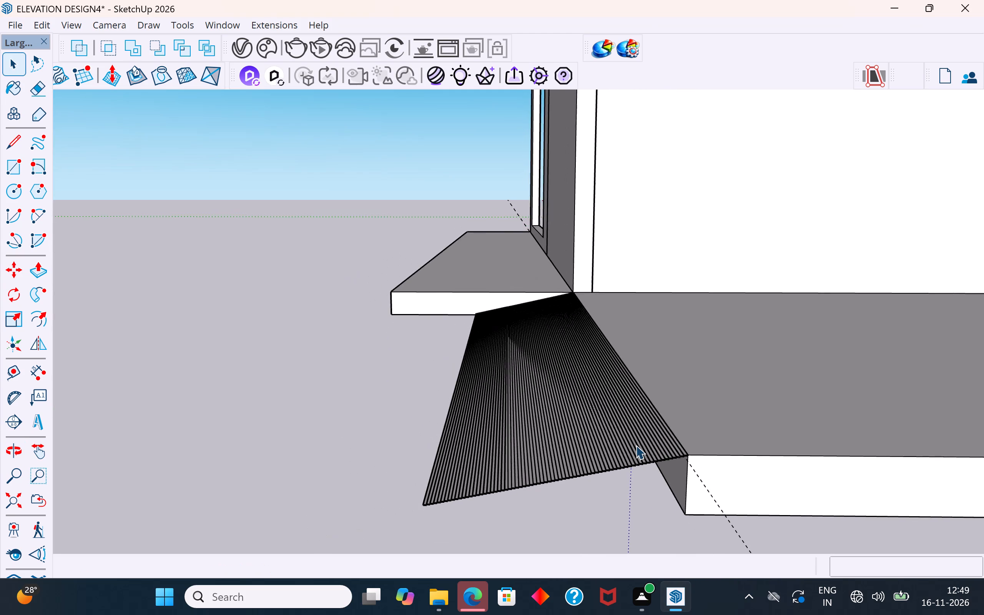
scroll(636, 445, "down", 5)
Copy the fourteen outermost strips about 5" outward and down, innermost's upper inner corner to outermost's lower outer corner, and clear the selection.
scroll(511, 511, "up", 8)
scroll(531, 484, "up", 8)
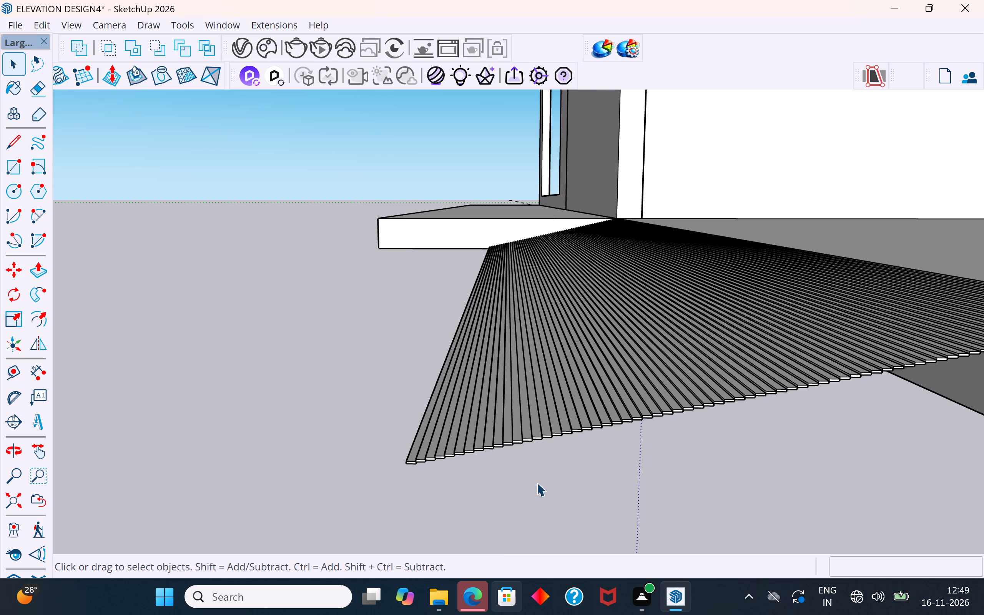
left_click_drag(532, 480, 369, 391)
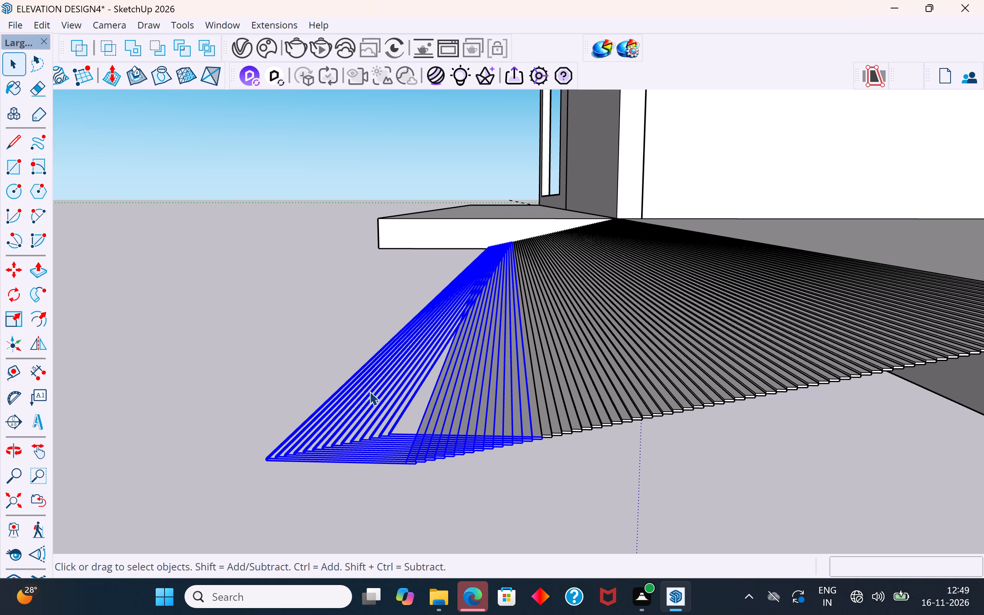
scroll(493, 451, "up", 3)
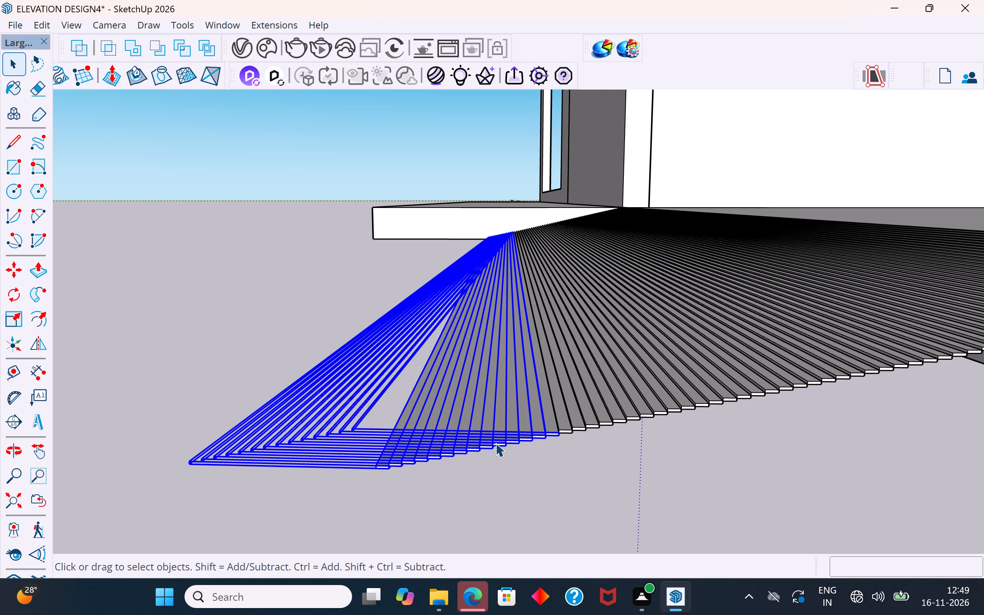
key("m")
scroll(564, 424, "up", 5)
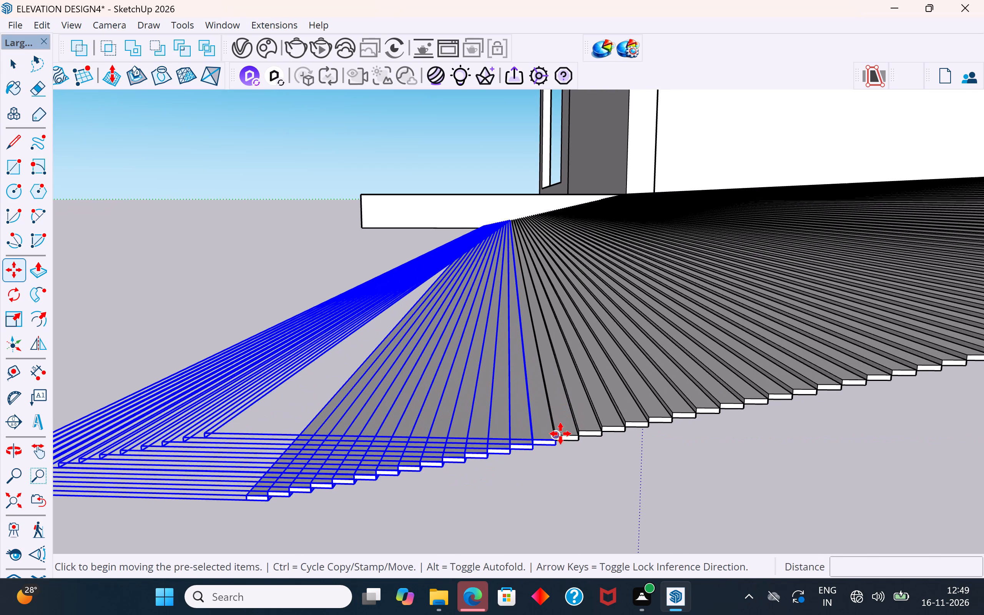
scroll(555, 442, "up", 3)
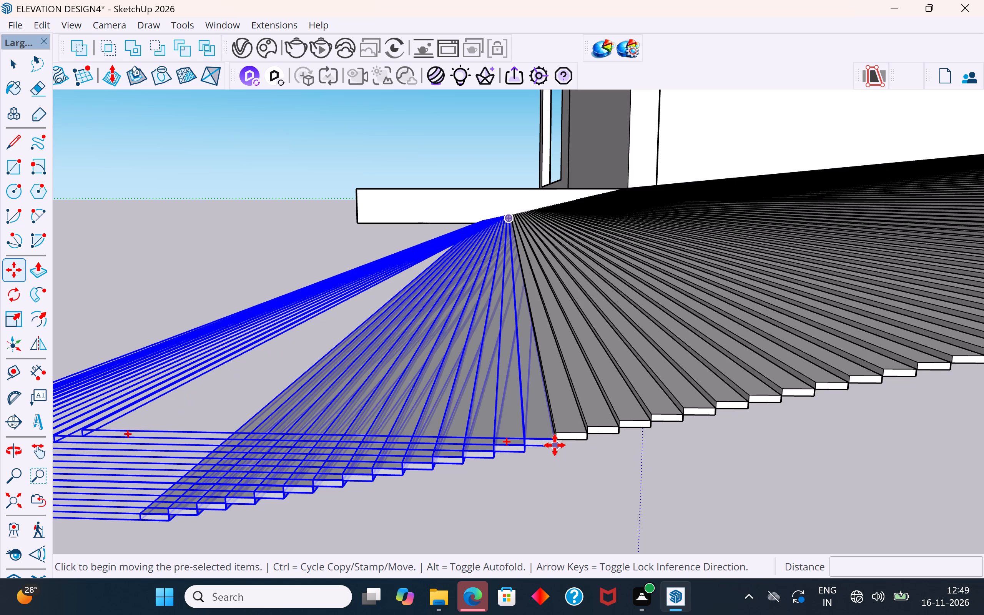
scroll(556, 439, "up", 6)
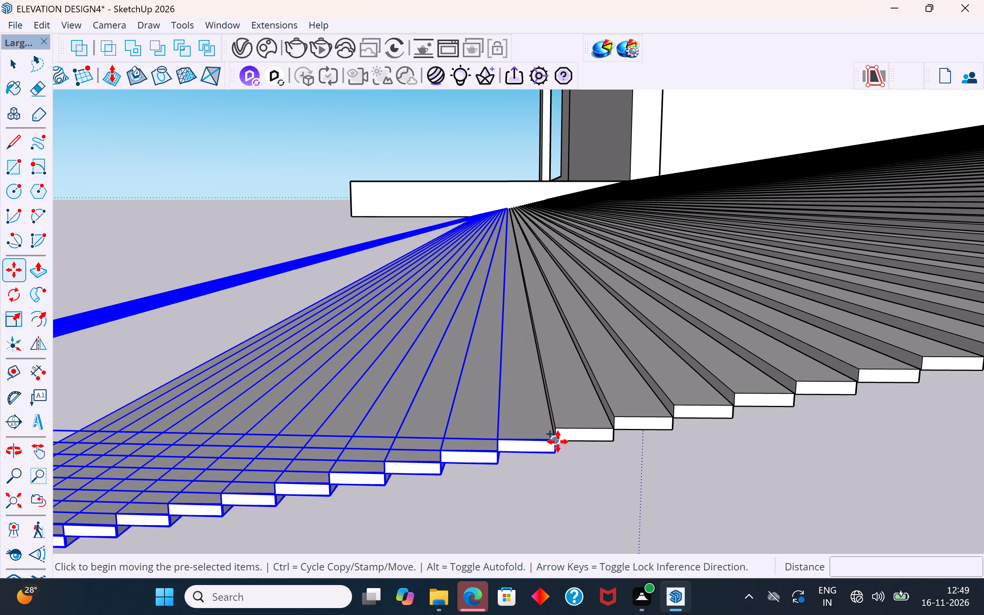
left_click(558, 442, "ctrl")
scroll(558, 442, "down", 13)
scroll(331, 498, "up", 5)
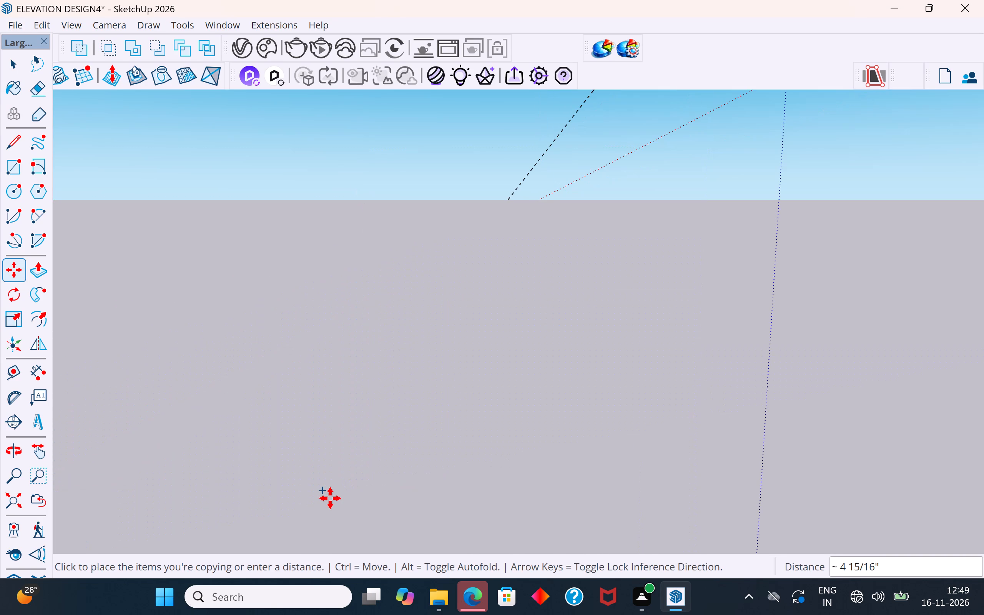
scroll(330, 498, "down", 5)
middle_click_drag(330, 498, 371, 435)
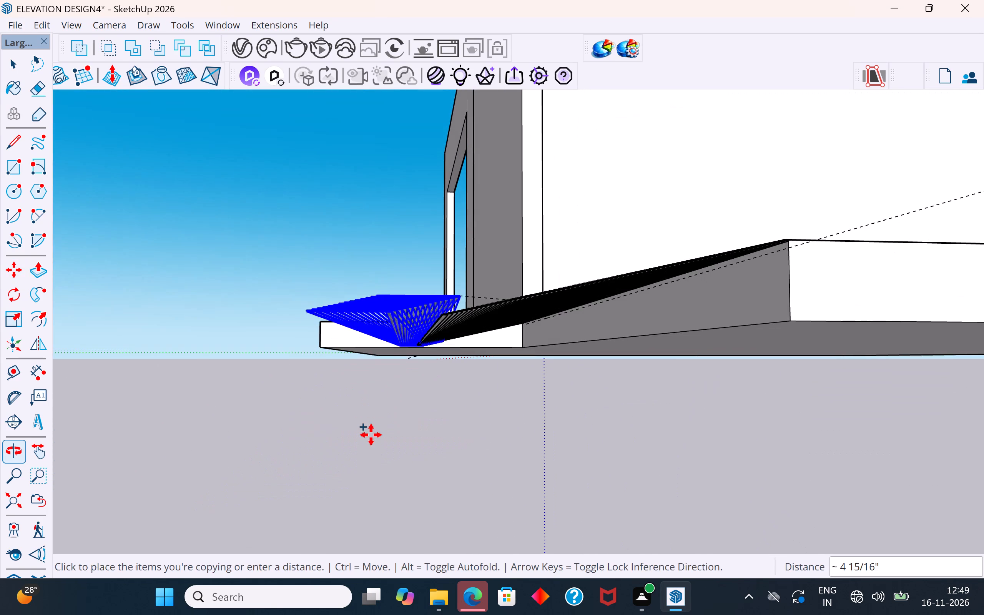
scroll(409, 326, "up", 3)
middle_click_drag(467, 338, 467, 350)
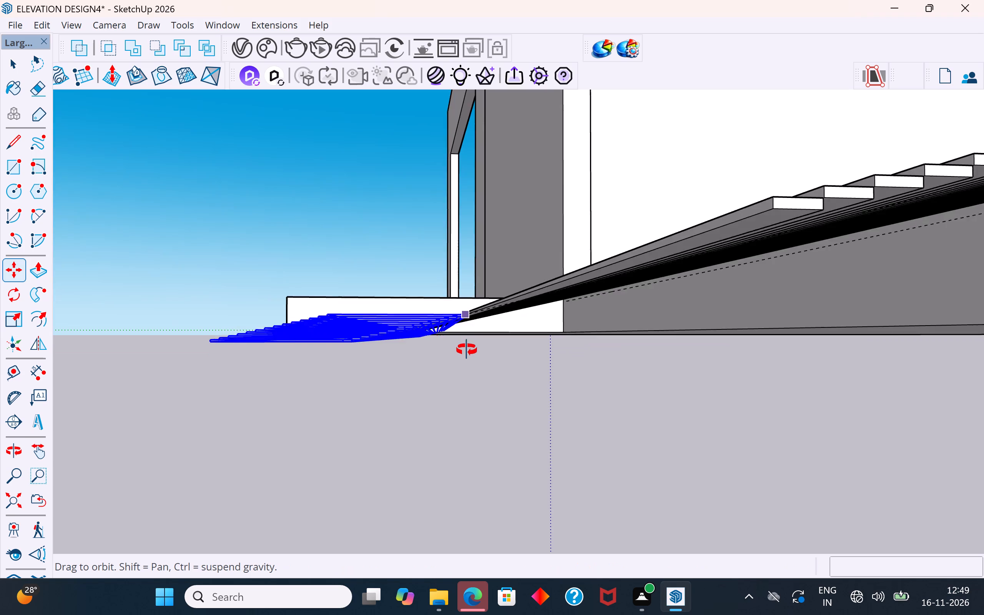
middle_click_drag(467, 350, 421, 475)
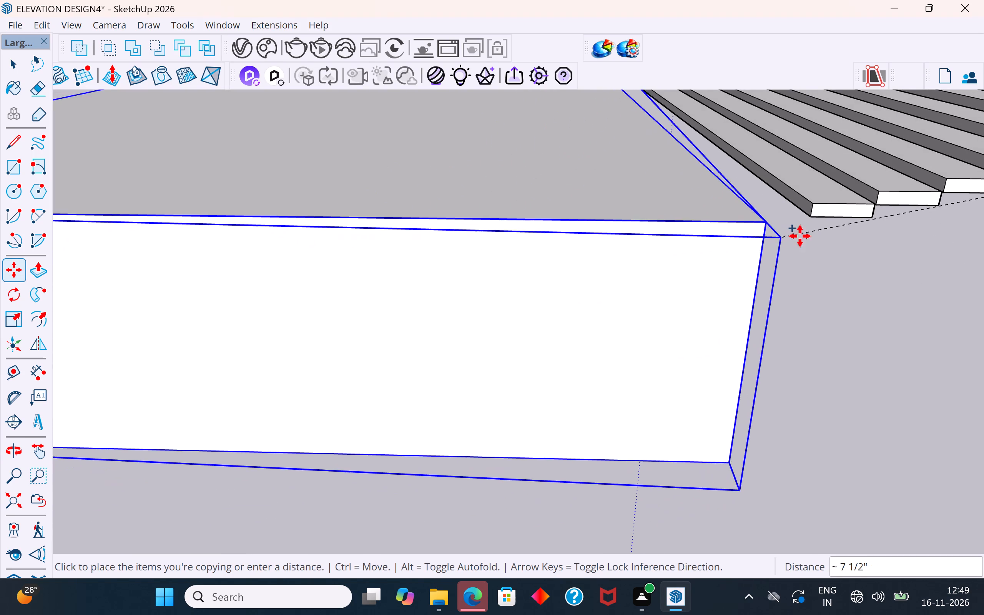
left_click(813, 219)
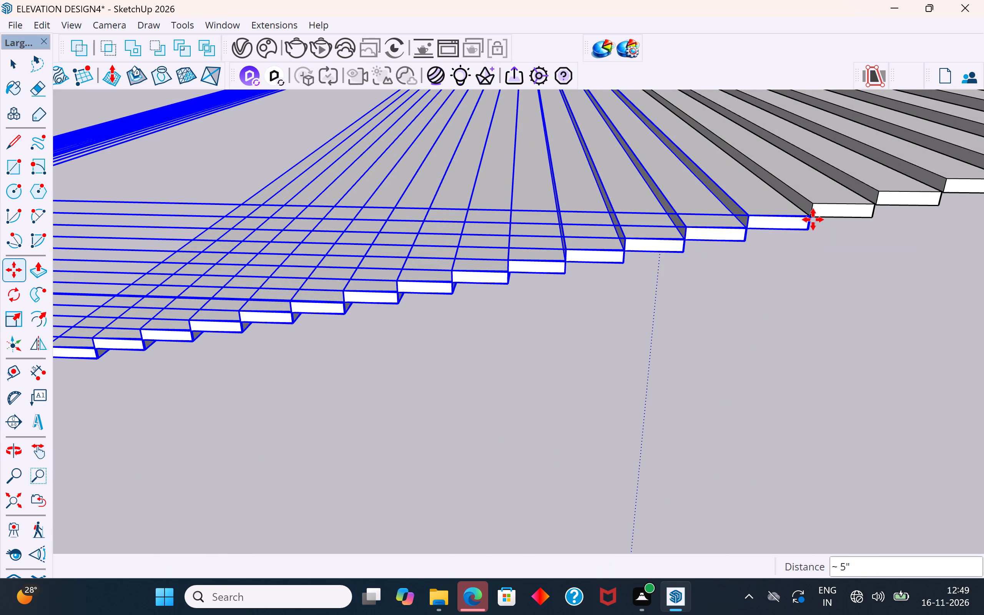
left_click(10, 63)
left_click(108, 112)
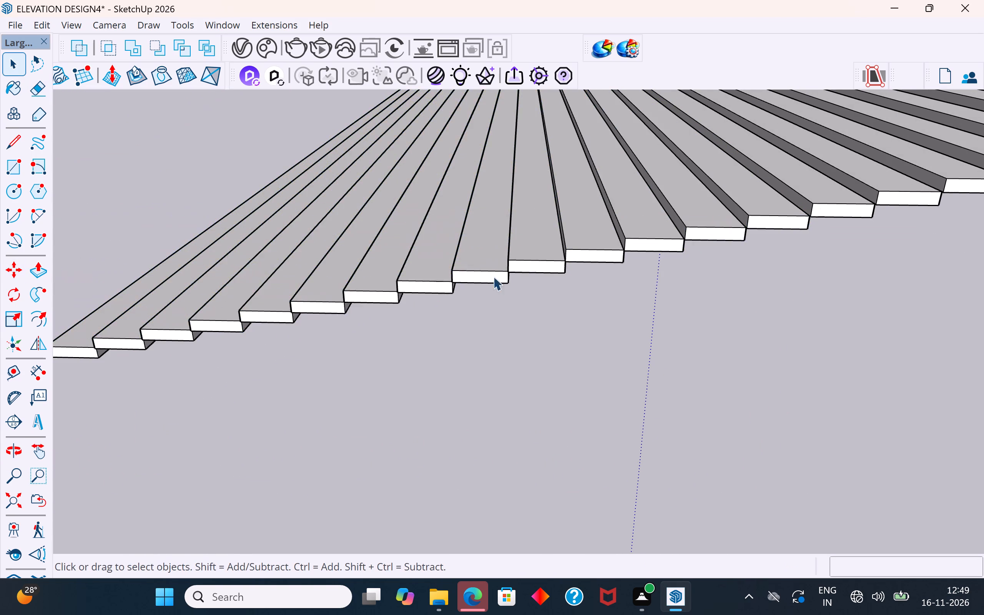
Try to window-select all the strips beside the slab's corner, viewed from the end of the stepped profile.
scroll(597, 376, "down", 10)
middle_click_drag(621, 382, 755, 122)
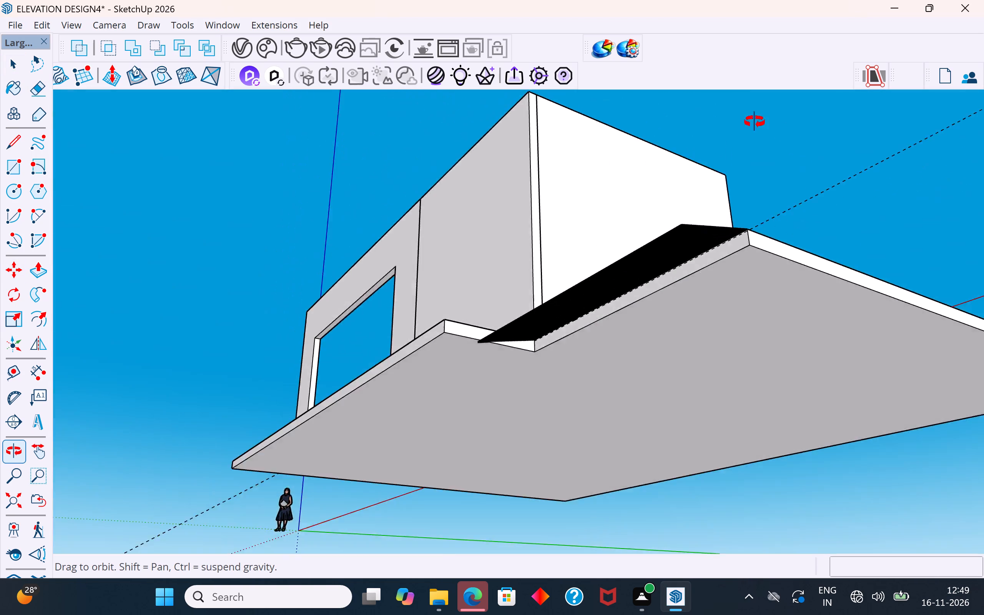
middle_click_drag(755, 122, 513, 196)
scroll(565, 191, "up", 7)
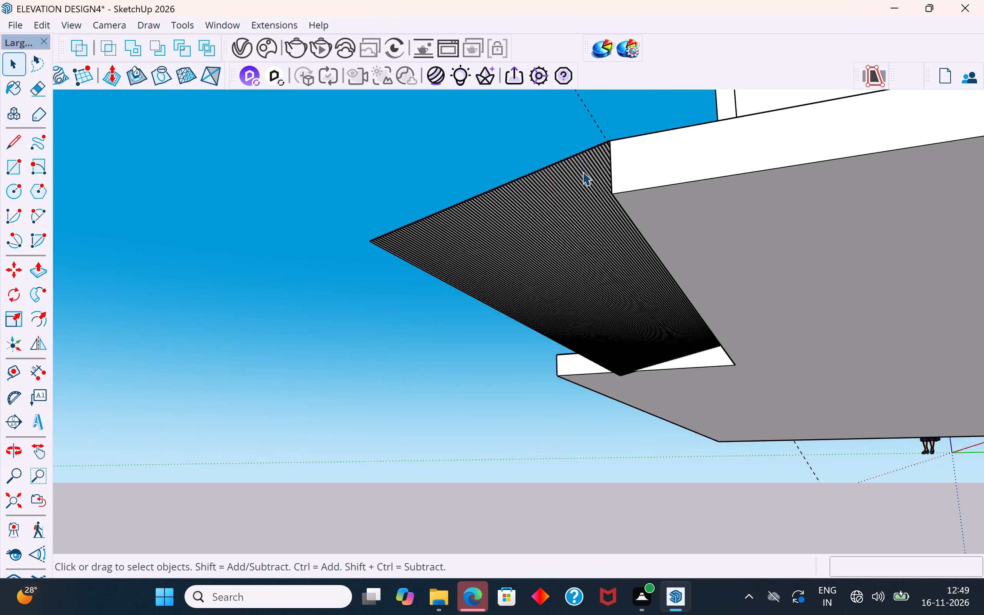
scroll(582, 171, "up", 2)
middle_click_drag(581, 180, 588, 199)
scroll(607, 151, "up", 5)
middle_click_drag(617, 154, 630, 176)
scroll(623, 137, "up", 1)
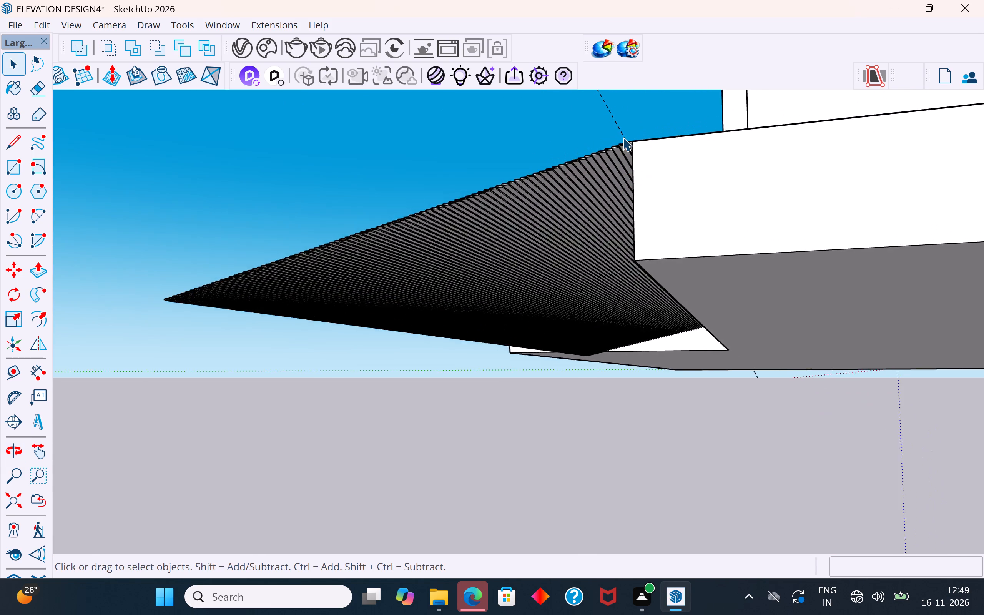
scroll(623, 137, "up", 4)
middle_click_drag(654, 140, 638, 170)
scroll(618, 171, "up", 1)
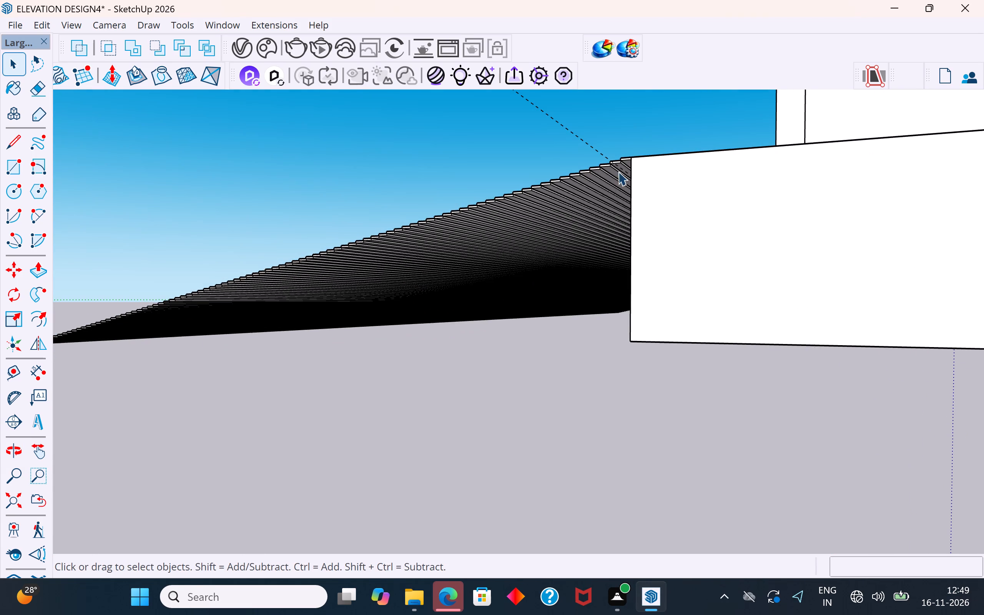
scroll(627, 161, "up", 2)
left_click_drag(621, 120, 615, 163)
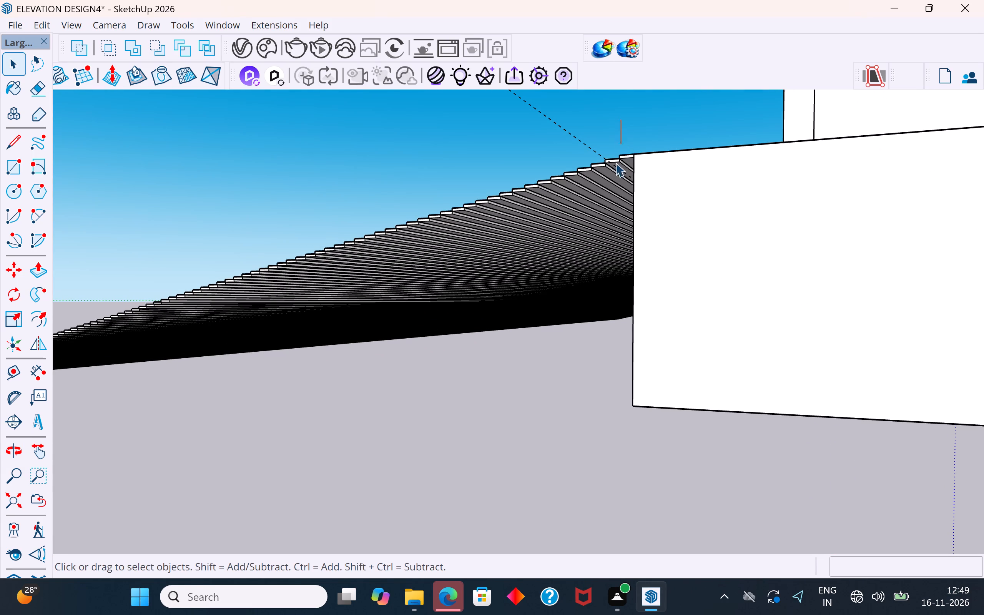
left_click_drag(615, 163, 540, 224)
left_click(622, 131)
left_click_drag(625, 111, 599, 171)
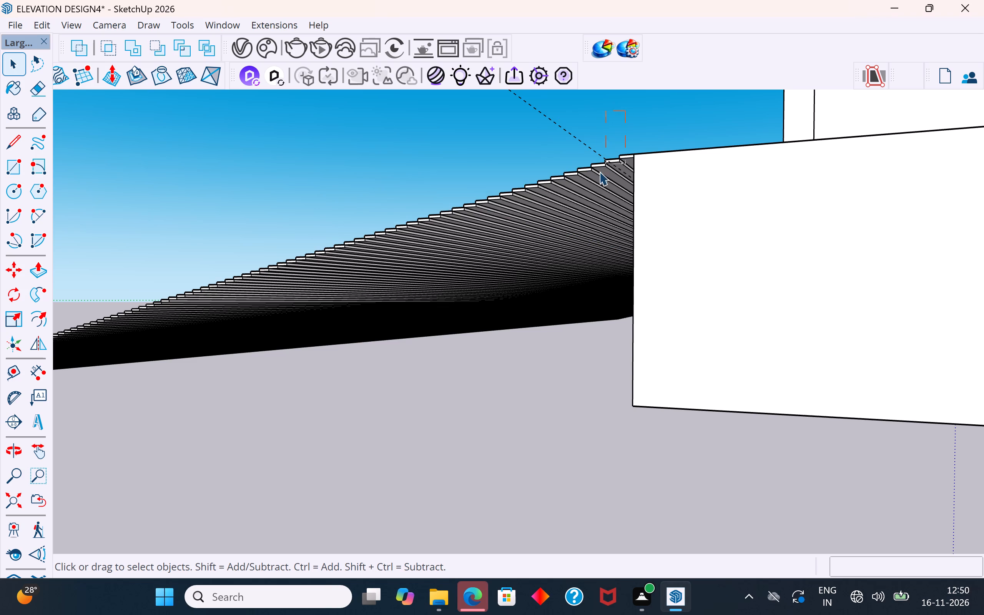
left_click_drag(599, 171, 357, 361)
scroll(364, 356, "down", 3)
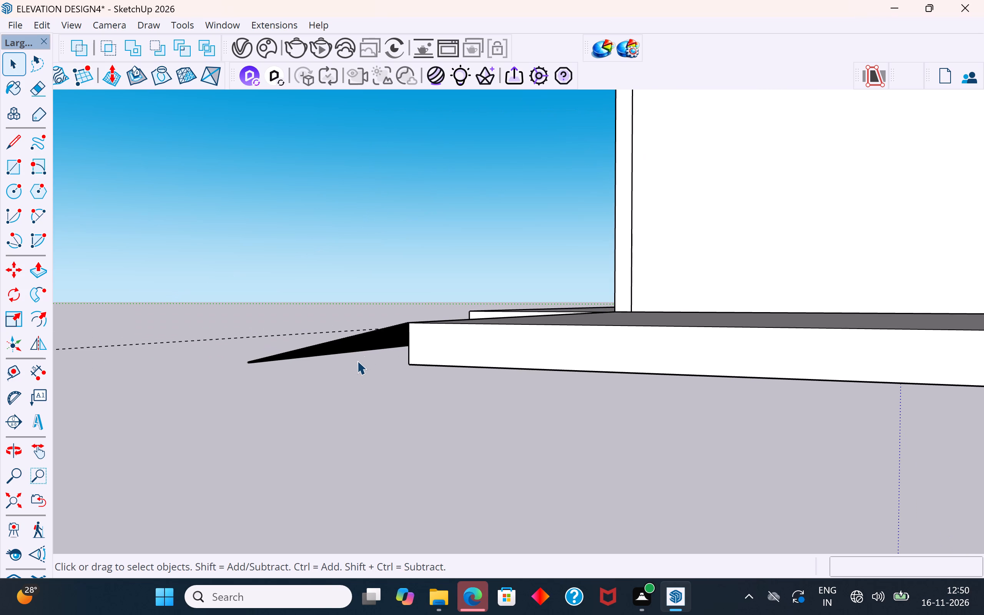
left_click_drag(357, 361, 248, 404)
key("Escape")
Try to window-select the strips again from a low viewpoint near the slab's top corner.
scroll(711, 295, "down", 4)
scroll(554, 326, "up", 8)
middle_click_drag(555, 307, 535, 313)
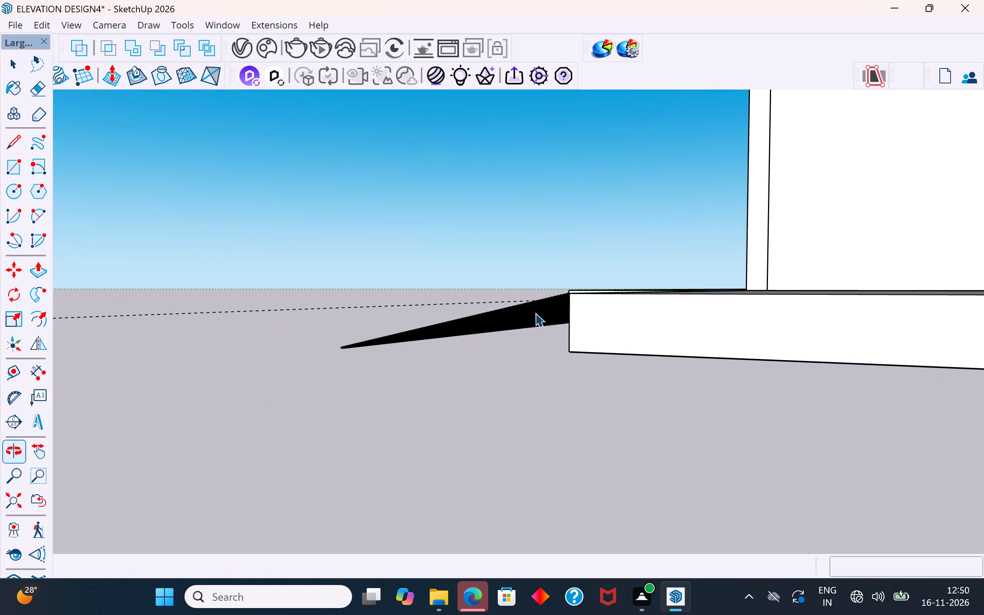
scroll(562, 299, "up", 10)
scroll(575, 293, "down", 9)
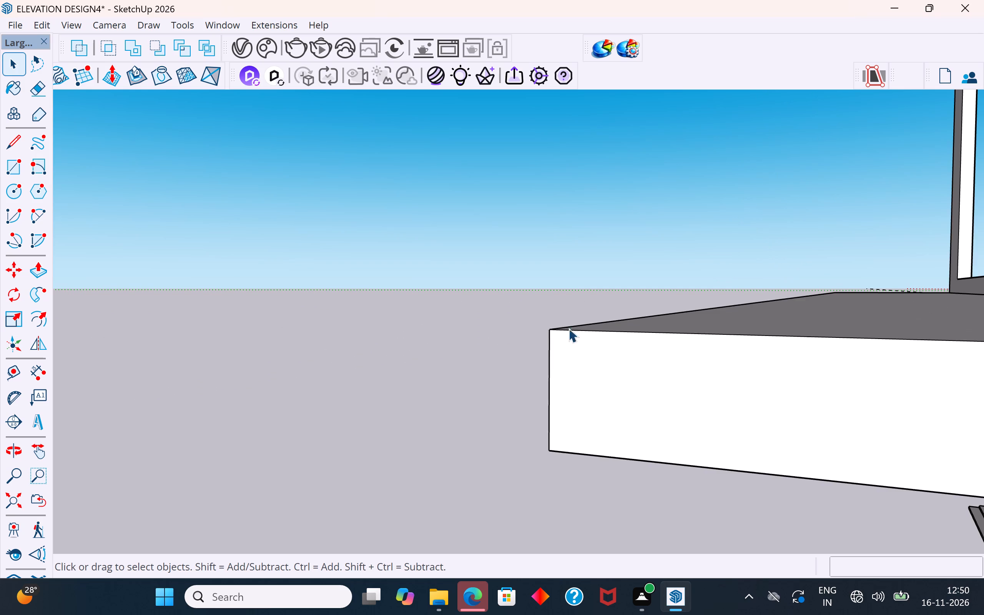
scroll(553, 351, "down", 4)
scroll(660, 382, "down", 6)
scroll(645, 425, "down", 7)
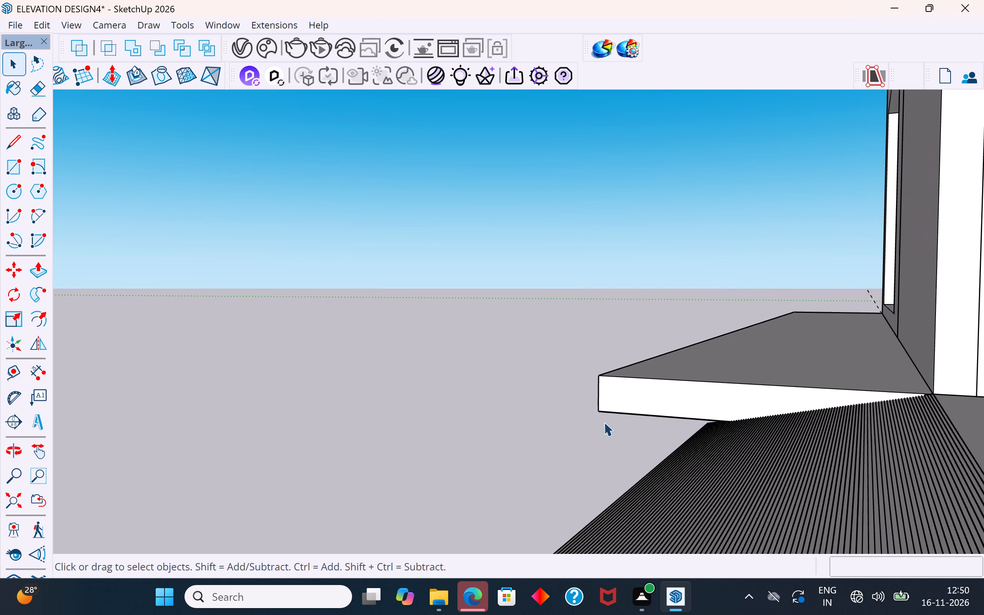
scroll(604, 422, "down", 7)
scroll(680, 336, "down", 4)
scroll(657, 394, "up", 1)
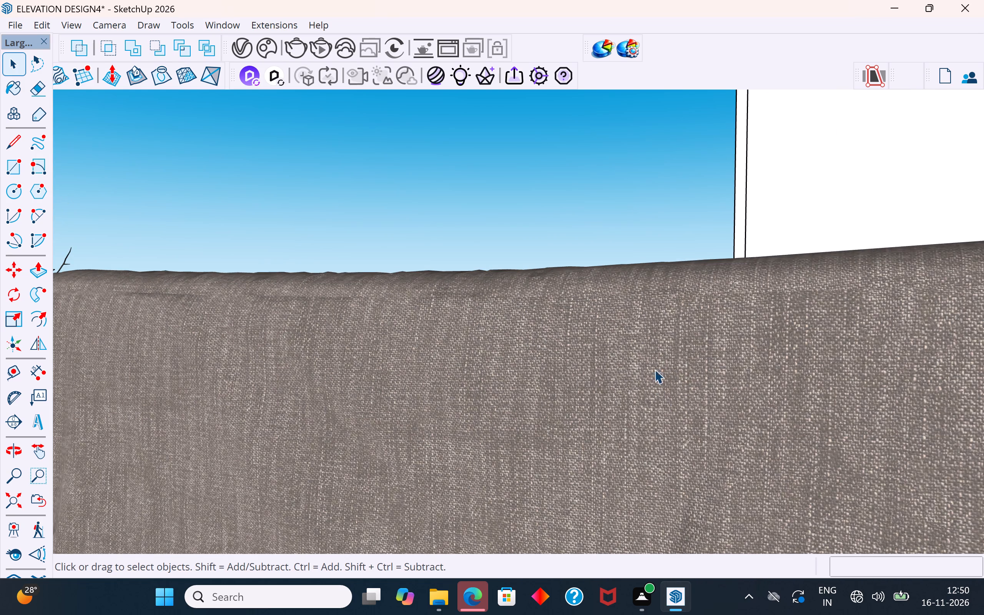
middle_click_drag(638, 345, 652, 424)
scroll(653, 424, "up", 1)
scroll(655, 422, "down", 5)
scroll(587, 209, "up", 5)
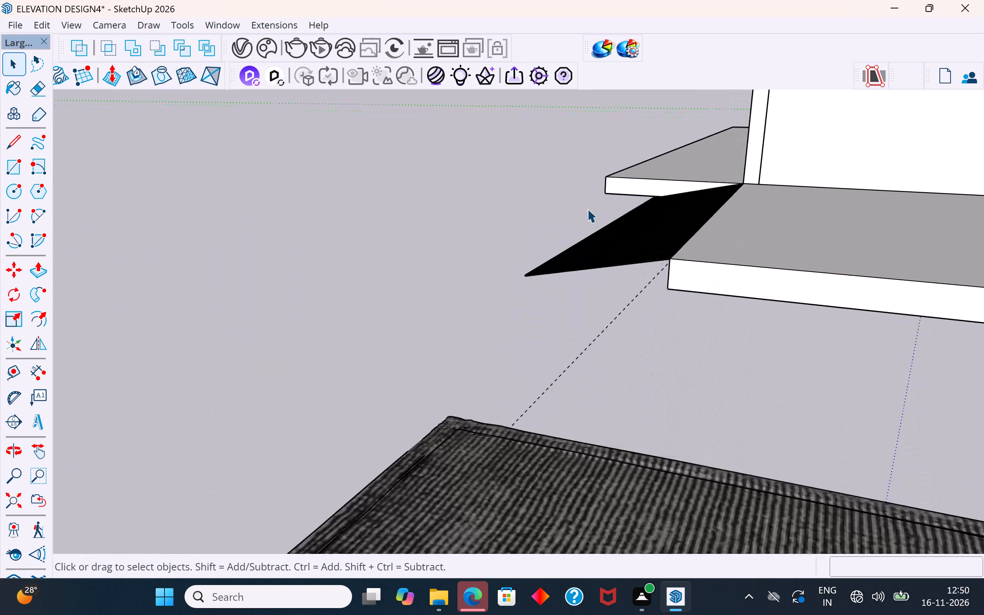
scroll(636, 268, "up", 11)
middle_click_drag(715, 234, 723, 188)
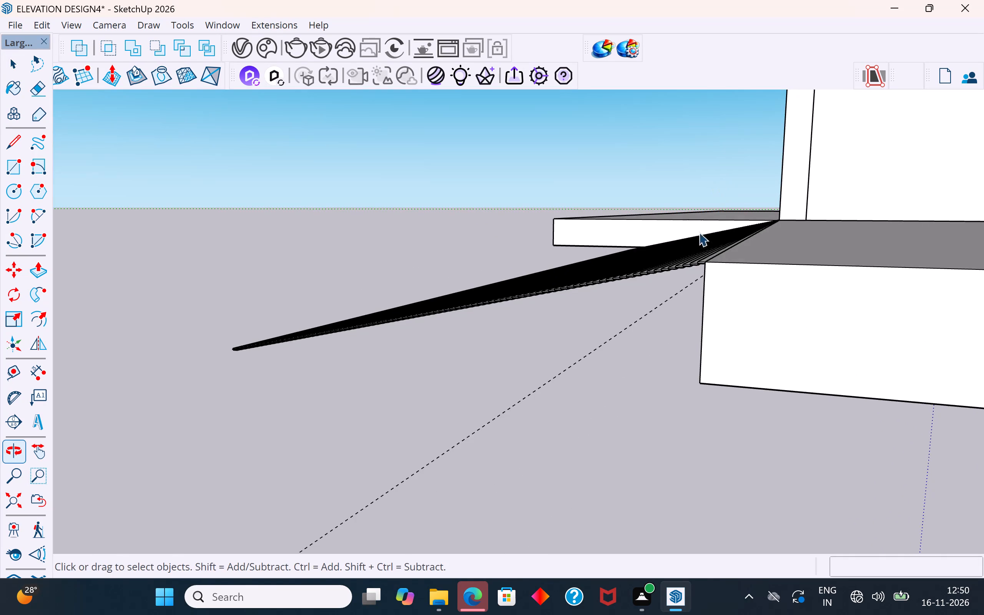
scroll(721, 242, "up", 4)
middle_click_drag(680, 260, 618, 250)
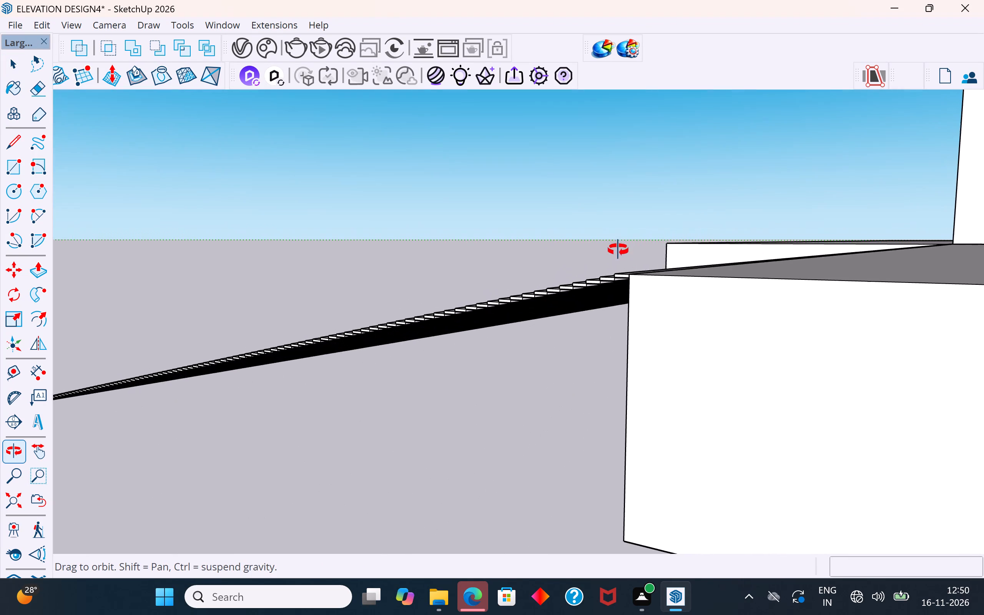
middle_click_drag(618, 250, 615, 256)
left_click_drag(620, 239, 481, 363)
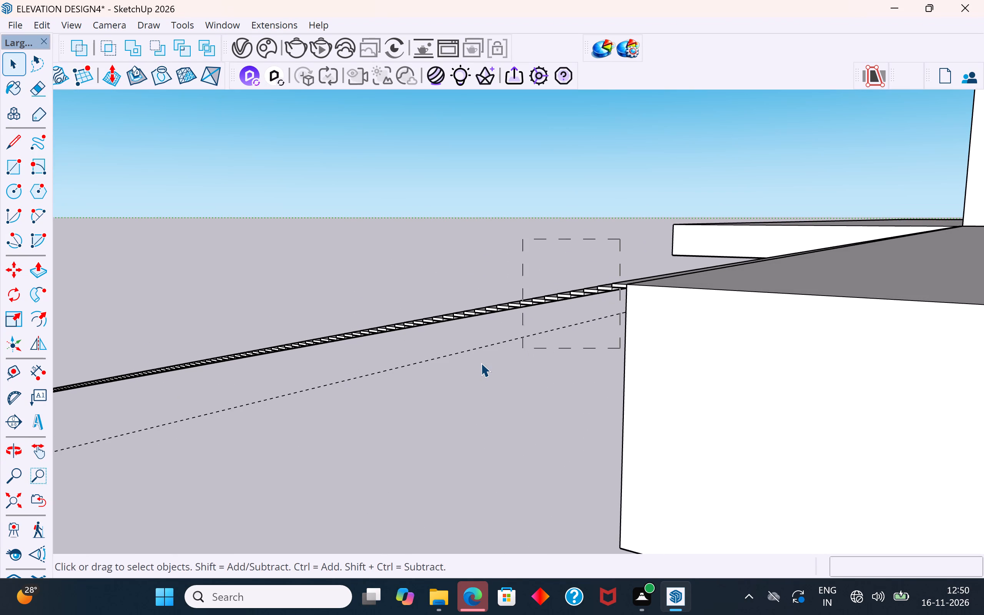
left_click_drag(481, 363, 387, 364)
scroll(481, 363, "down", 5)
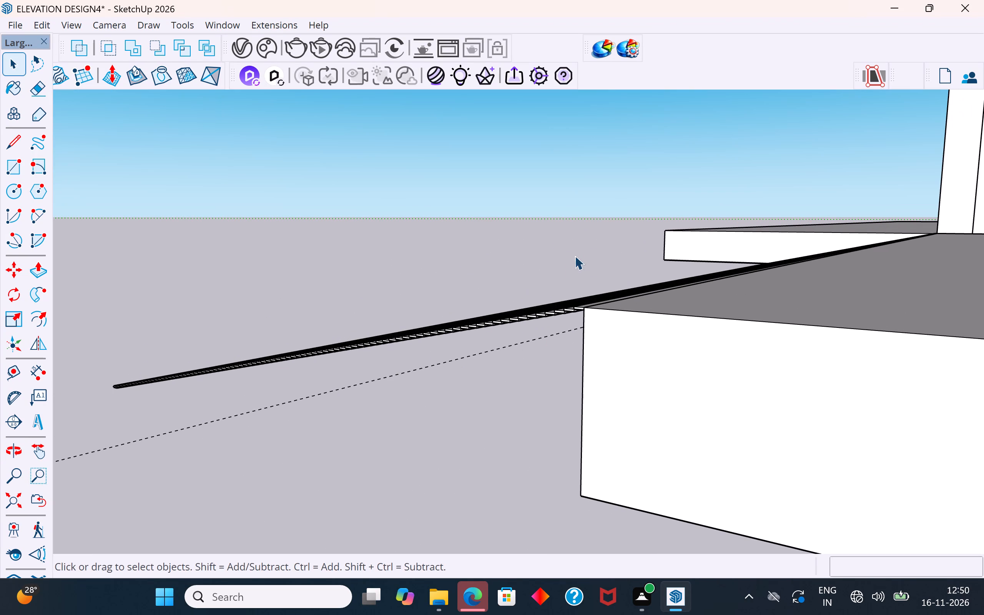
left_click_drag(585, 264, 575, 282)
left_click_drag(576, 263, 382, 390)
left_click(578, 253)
Select the whole strip profile with the adjoining slab and guide line, make them one group, and clear the selection.
left_click_drag(582, 257, 120, 478)
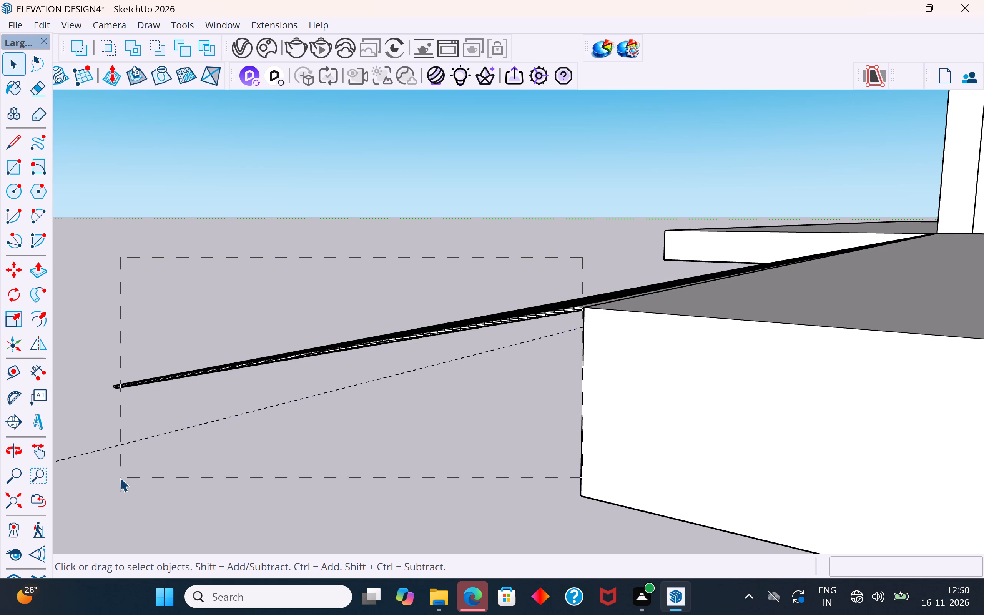
left_click_drag(120, 478, 102, 456)
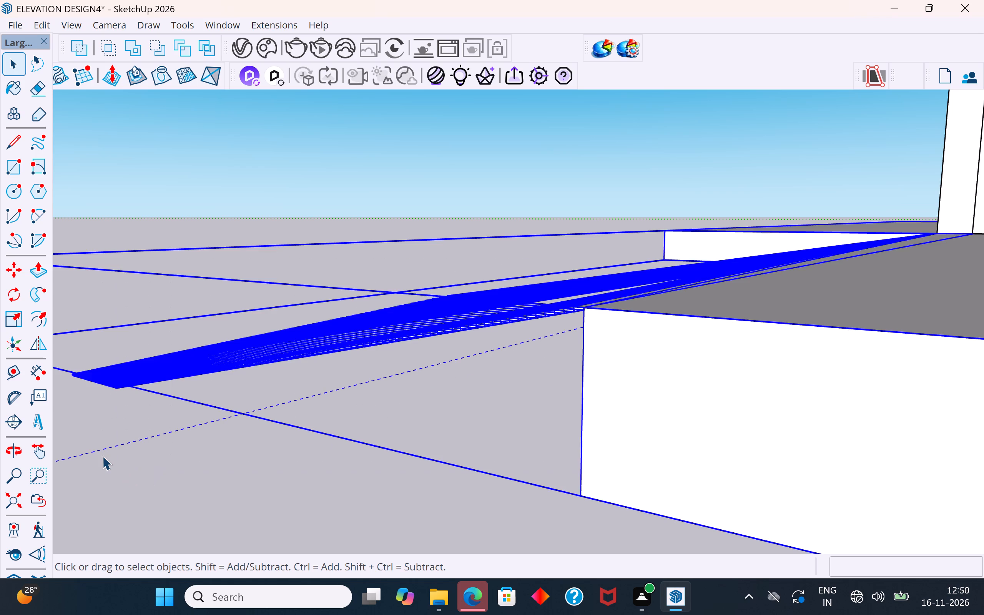
scroll(671, 321, "down", 6)
right_click(544, 326)
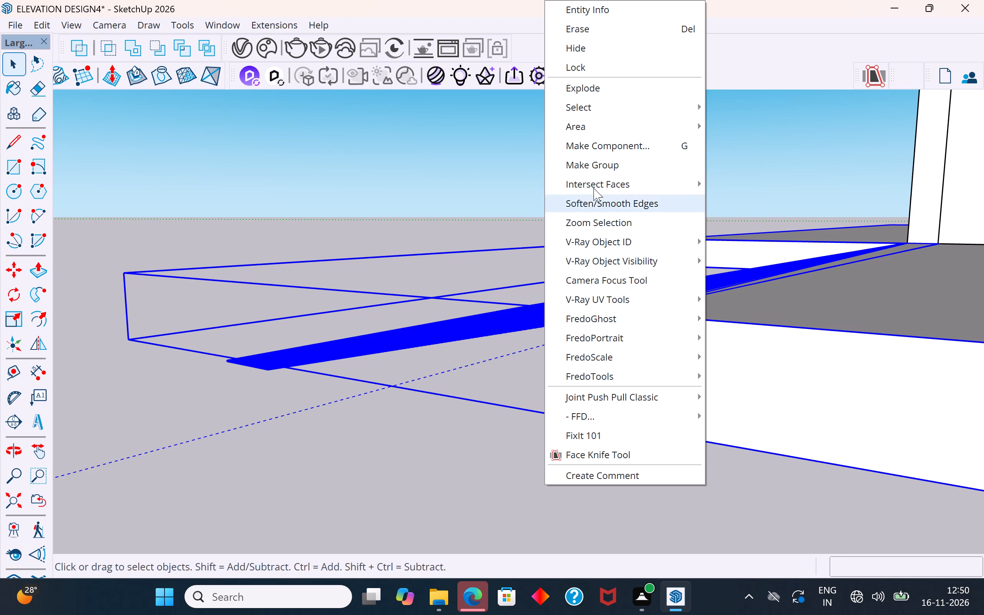
left_click(622, 165)
scroll(654, 332, "down", 5)
left_click(500, 446)
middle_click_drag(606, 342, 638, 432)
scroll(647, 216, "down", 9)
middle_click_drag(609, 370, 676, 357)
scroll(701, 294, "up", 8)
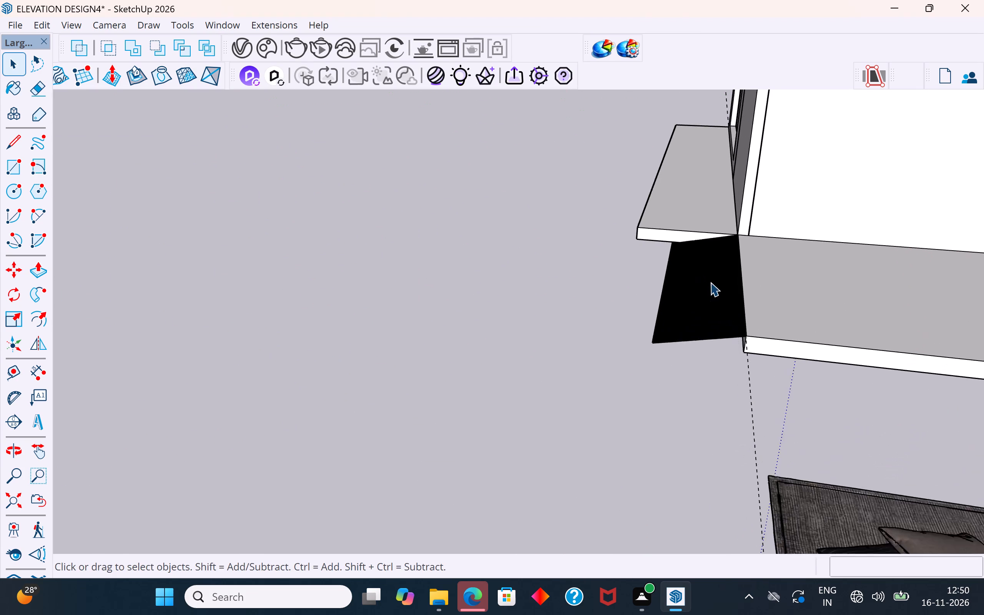
Copy the grouped strips and slab outward about 2' 7", from the slab's top corner to the outermost strip's end corner.
scroll(710, 282, "up", 1)
left_click(717, 332)
scroll(745, 345, "up", 4)
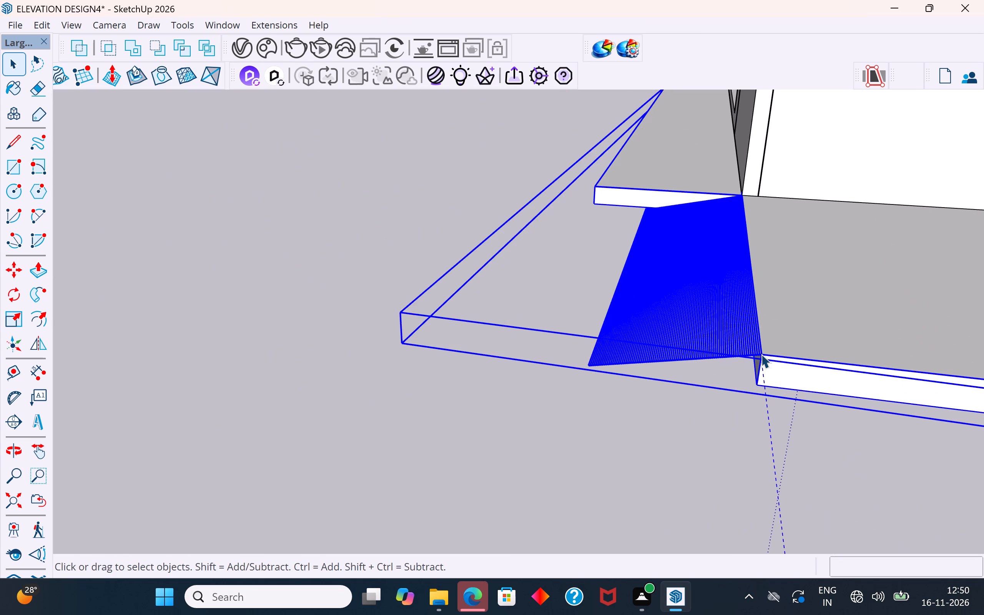
key("m")
left_click(766, 358)
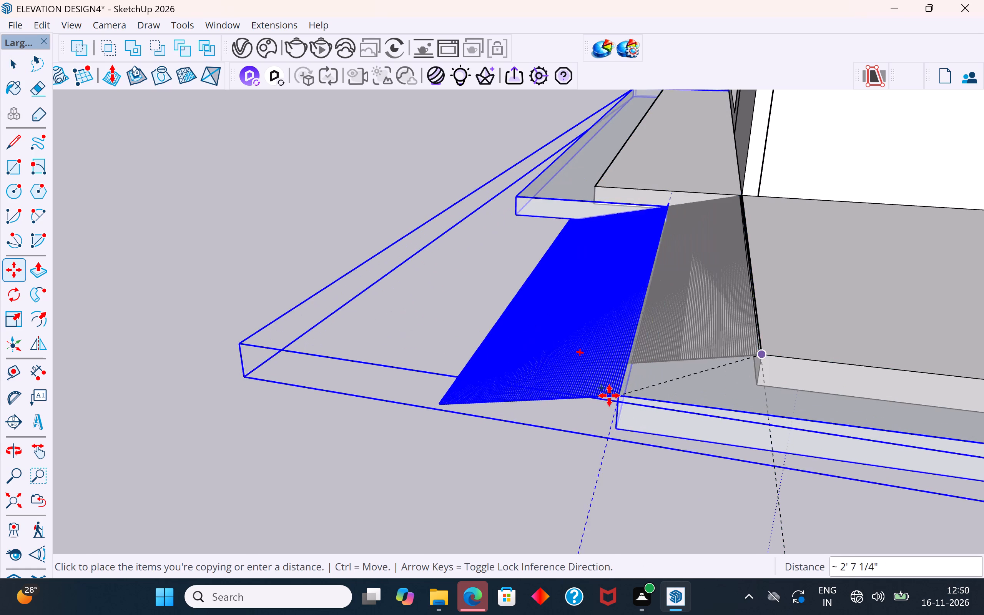
scroll(588, 382, "up", 6)
middle_click_drag(590, 368, 622, 337)
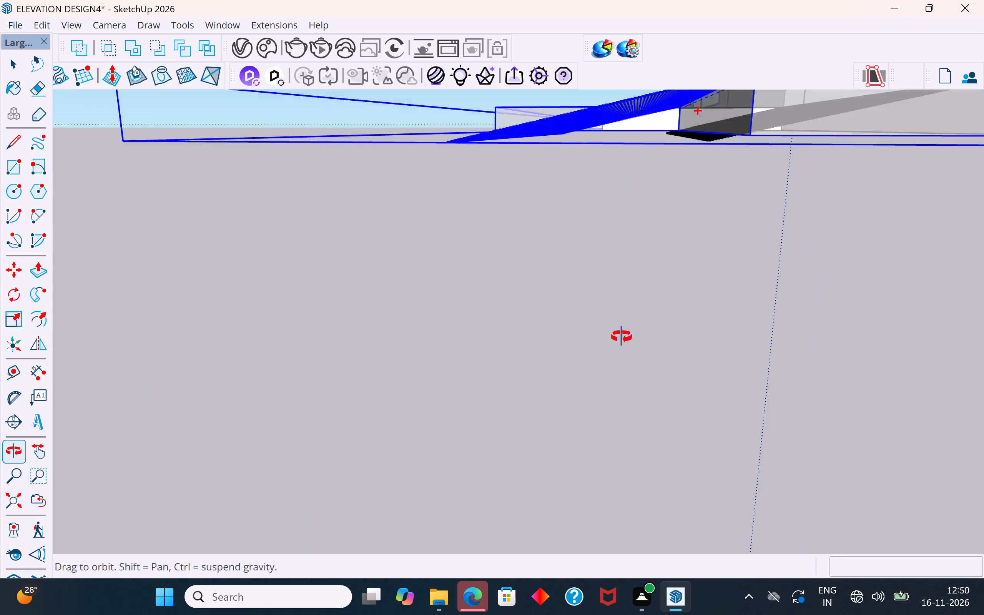
middle_click_drag(622, 337, 616, 362)
scroll(696, 329, "up", 10)
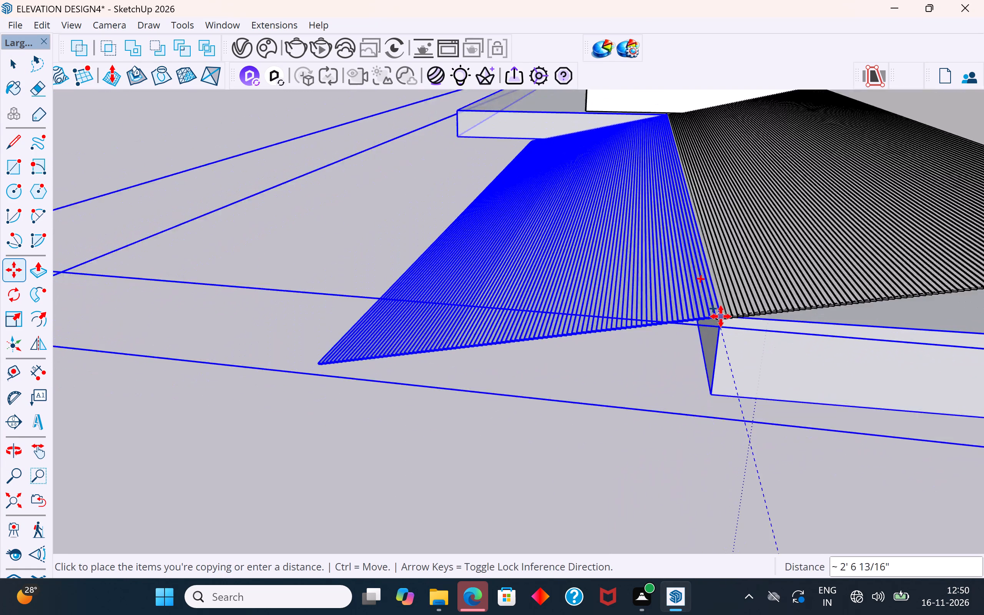
scroll(721, 316, "up", 16)
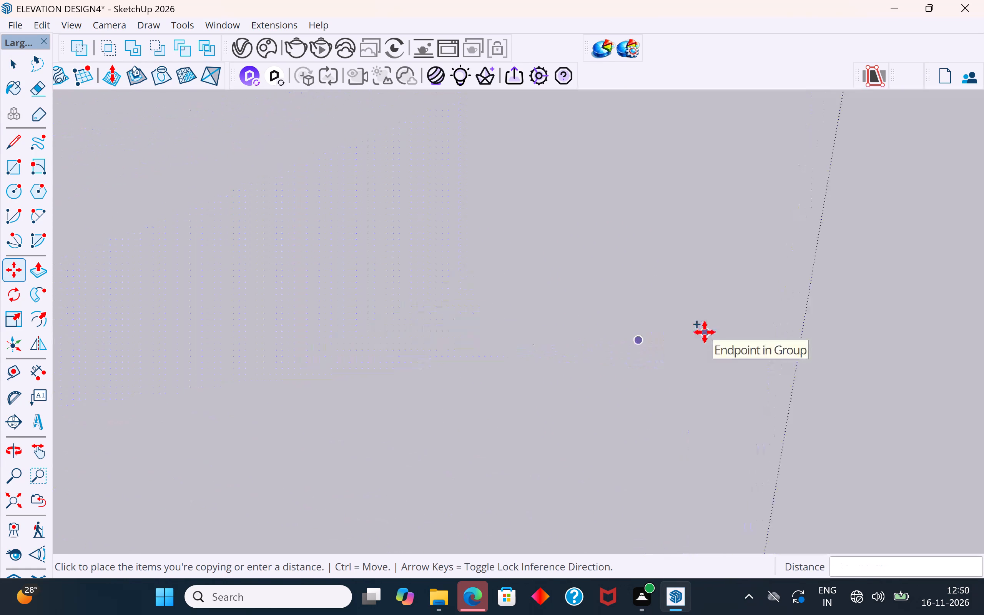
scroll(705, 332, "up", 2)
scroll(705, 332, "down", 9)
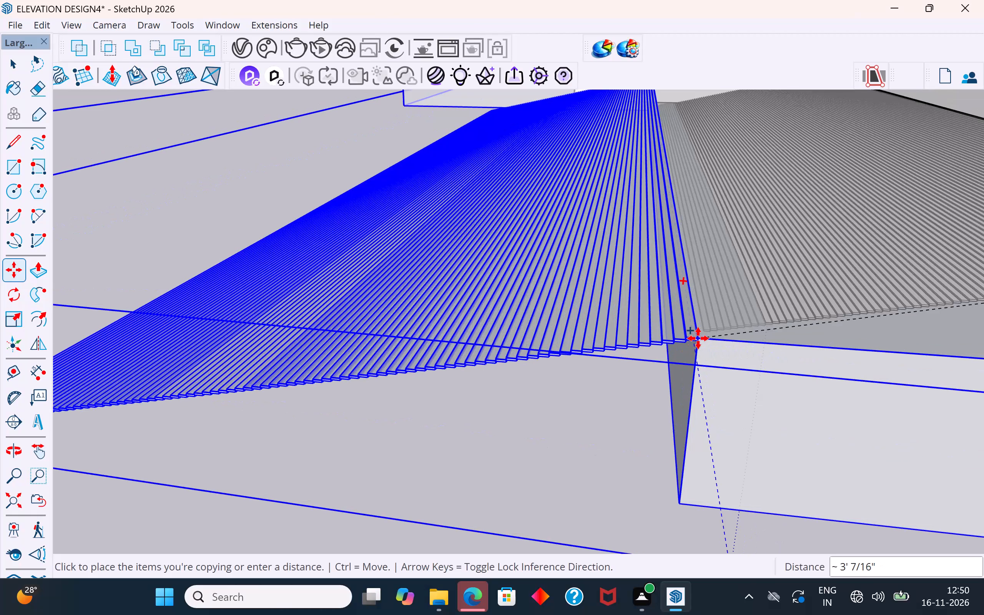
scroll(706, 329, "up", 1)
left_click(700, 330)
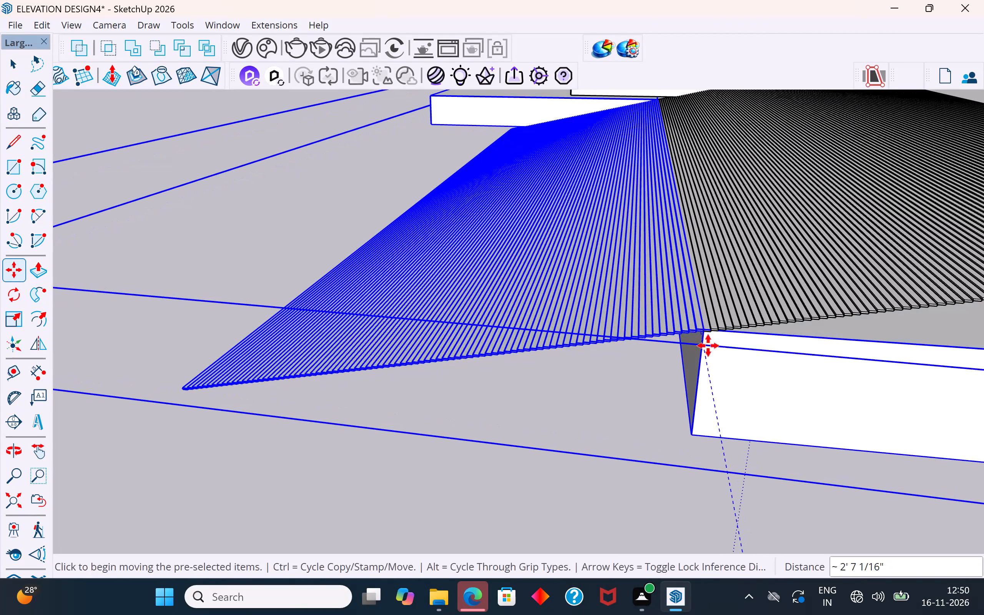
Move the copied group's top slab corner down onto the original outermost strip's lower outer corner, and clear the selection.
scroll(706, 338, "up", 10)
middle_click_drag(705, 332, 665, 236)
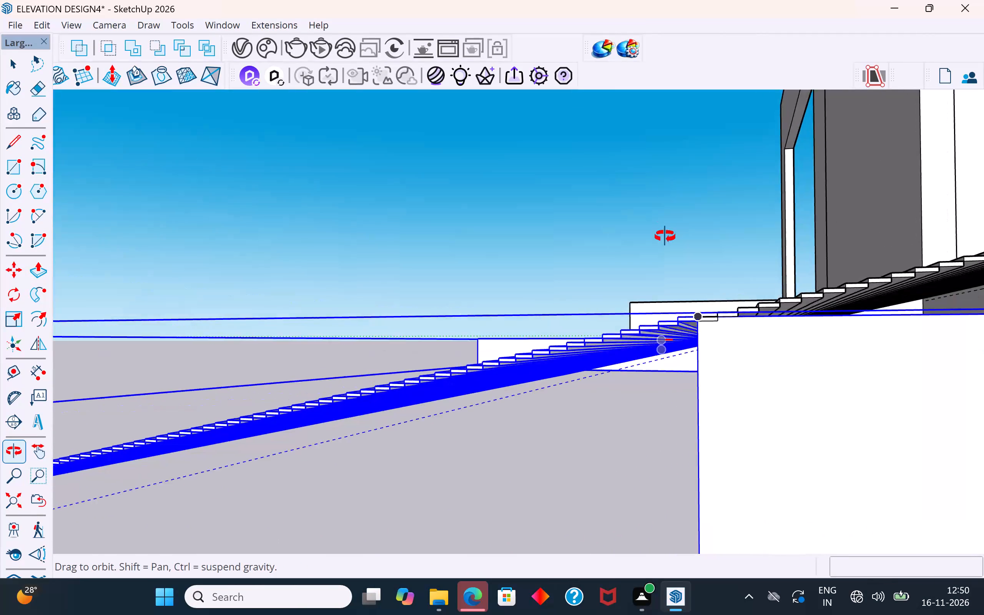
middle_click_drag(665, 236, 665, 238)
scroll(696, 318, "up", 13)
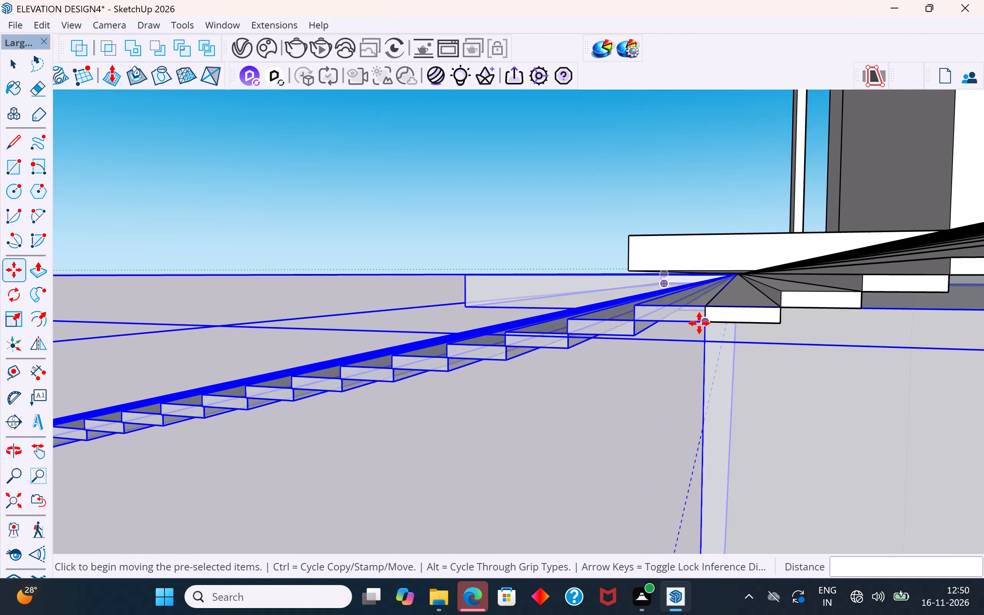
left_click(702, 310)
left_click(707, 320)
scroll(731, 317, "down", 6)
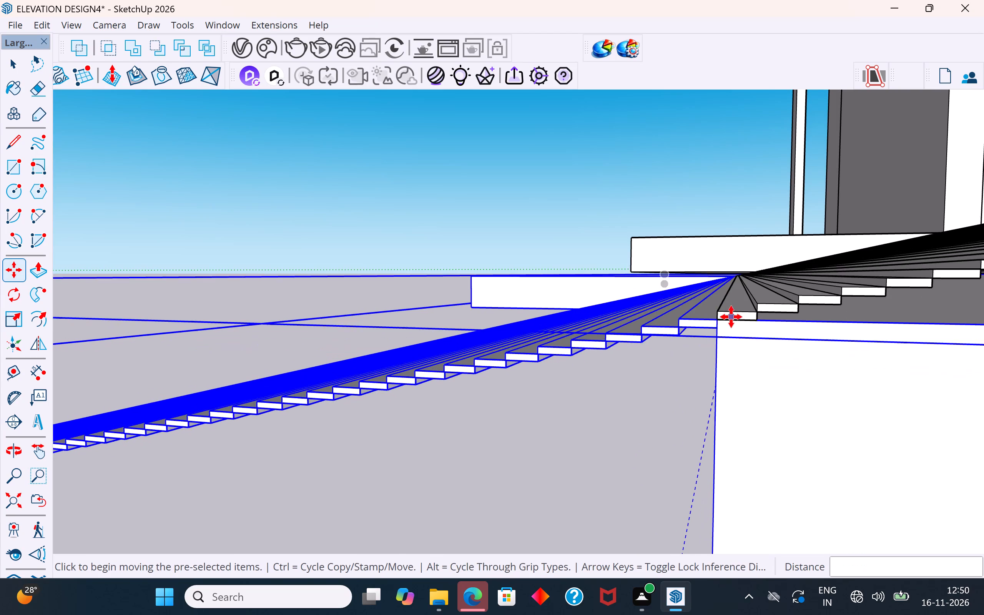
scroll(731, 317, "down", 17)
left_click(18, 67)
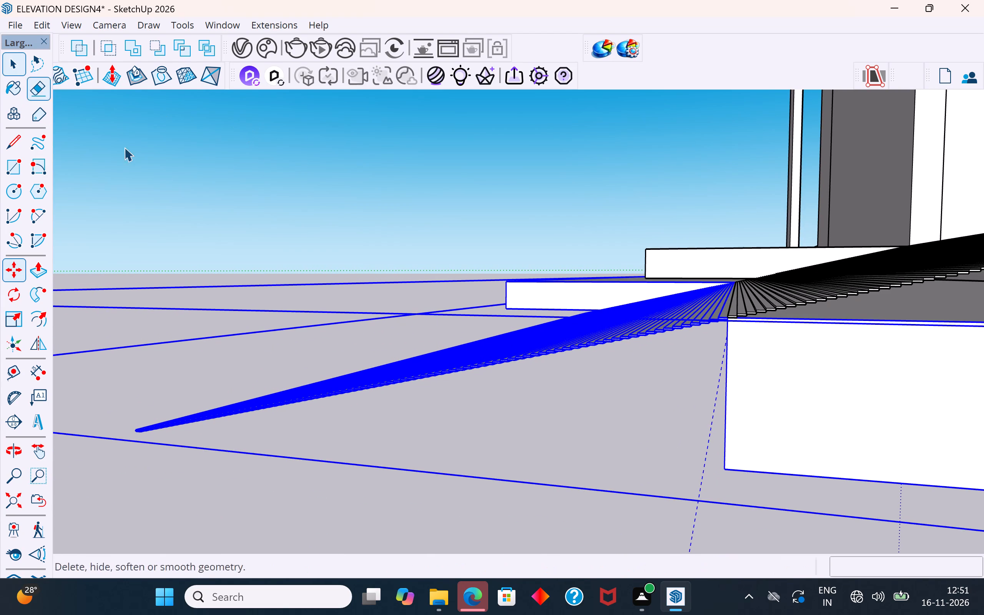
left_click(213, 199)
Explode the copied group of strips and slab, and delete its duplicate floor slab.
scroll(433, 228, "down", 5)
middle_click_drag(459, 249, 535, 331)
scroll(537, 315, "down", 6)
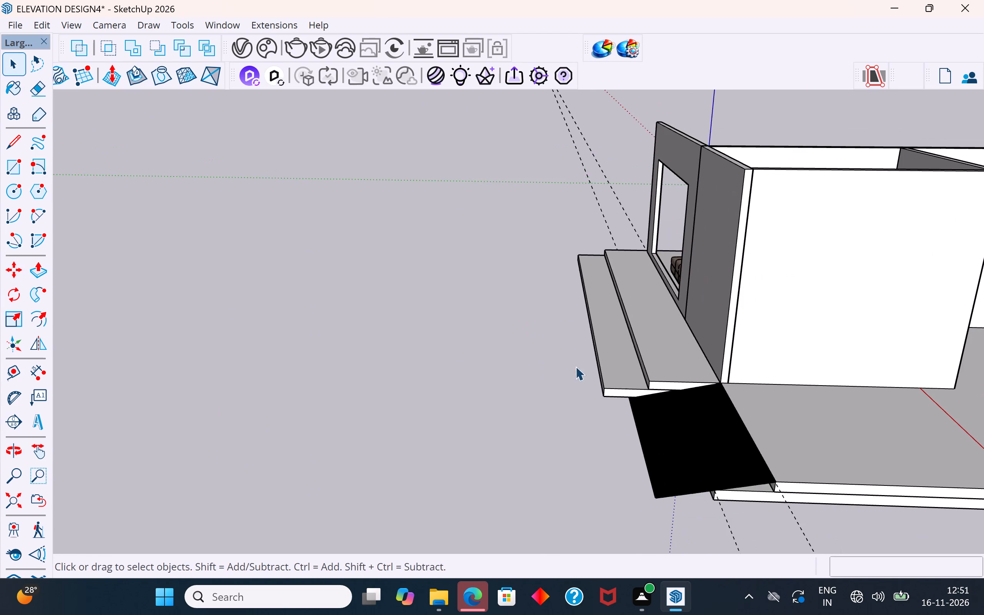
middle_click_drag(621, 397, 598, 177)
scroll(620, 397, "up", 1)
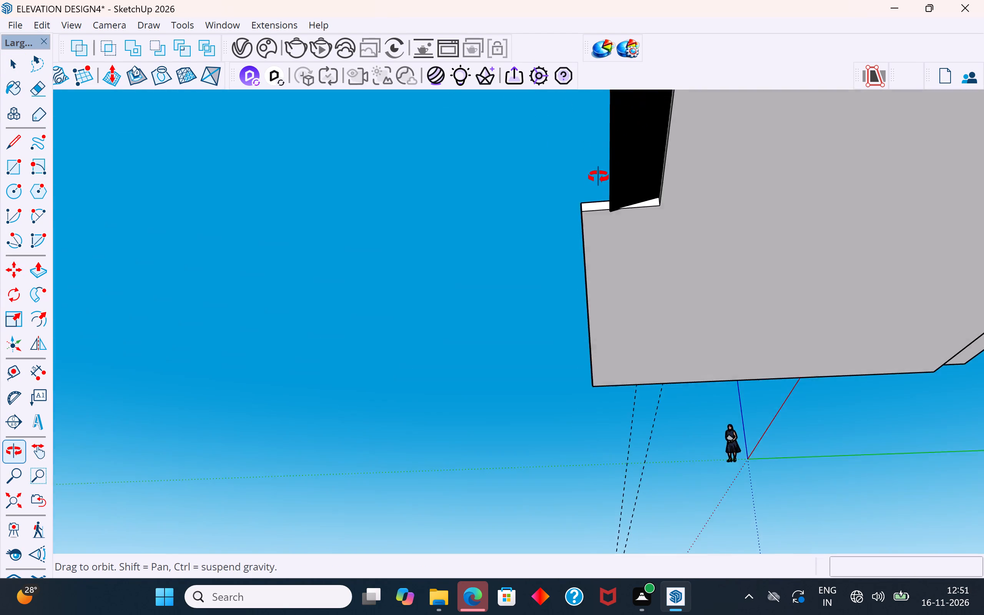
middle_click_drag(598, 177, 720, 423)
left_click(678, 381)
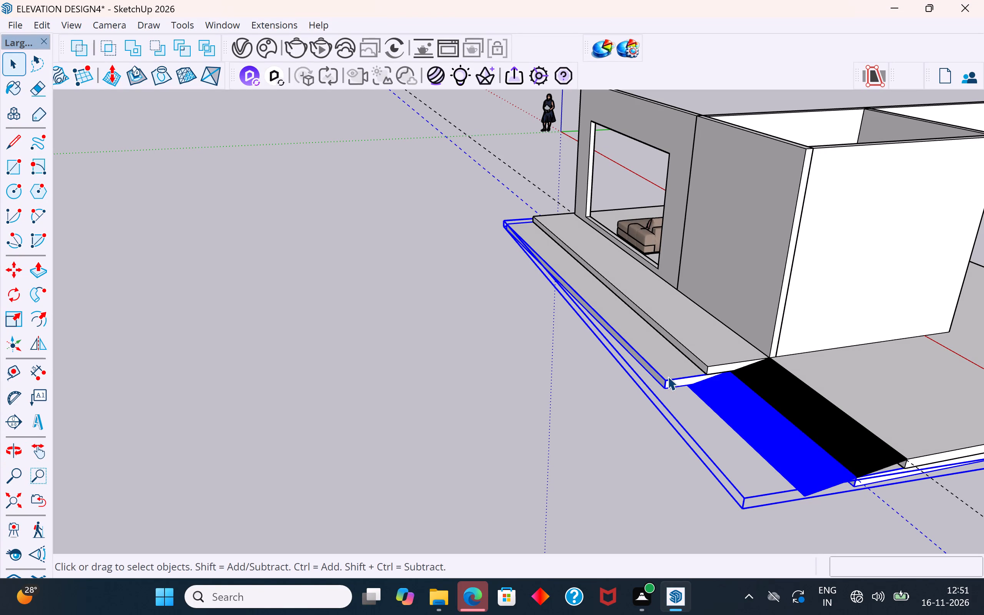
right_click(733, 404)
left_click(781, 105)
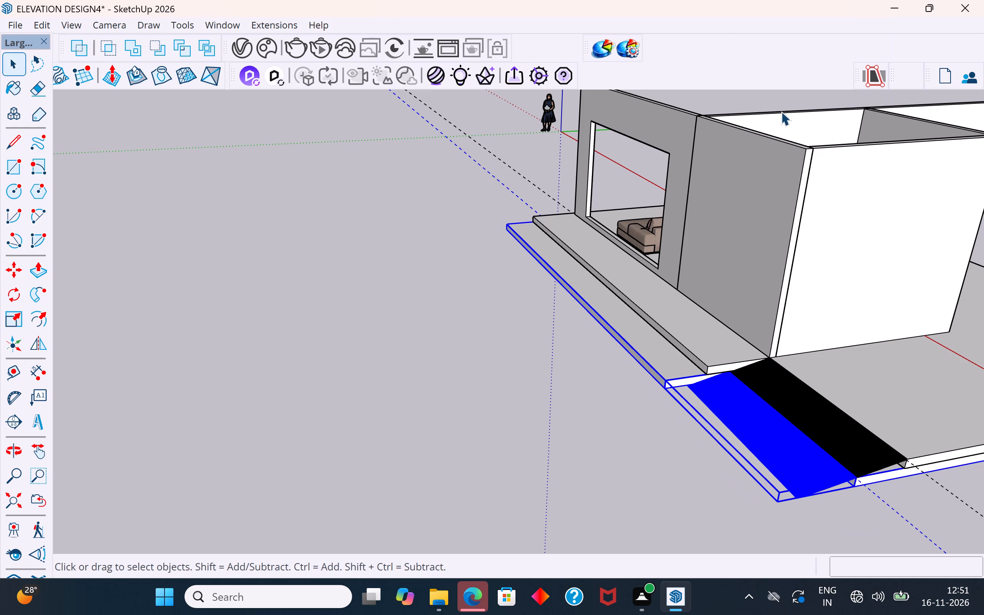
left_click(657, 488)
left_click(658, 355)
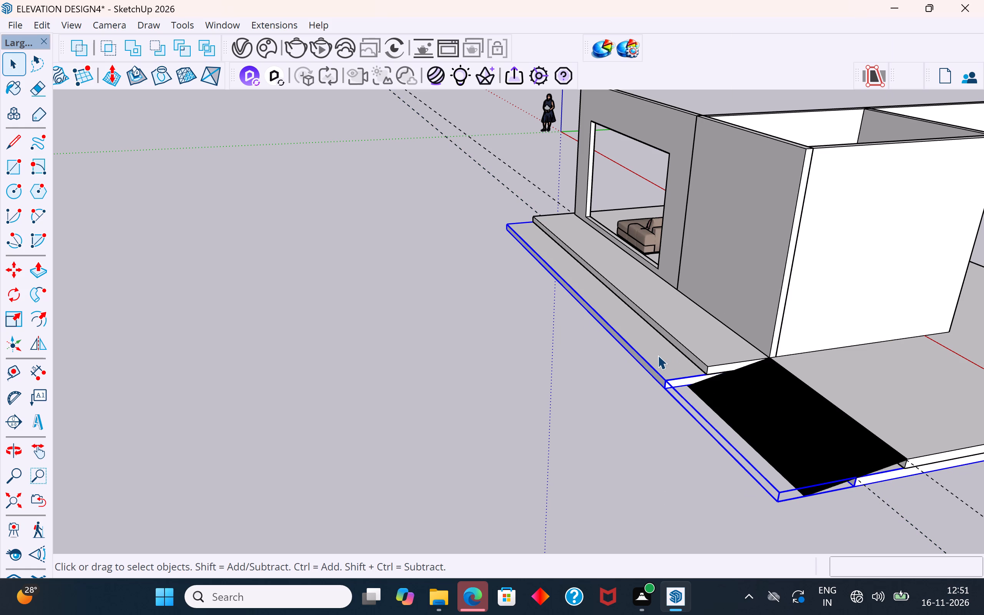
key("Delete")
Delete all guide lines in the model.
scroll(632, 389, "down", 4)
middle_click_drag(767, 429, 676, 320)
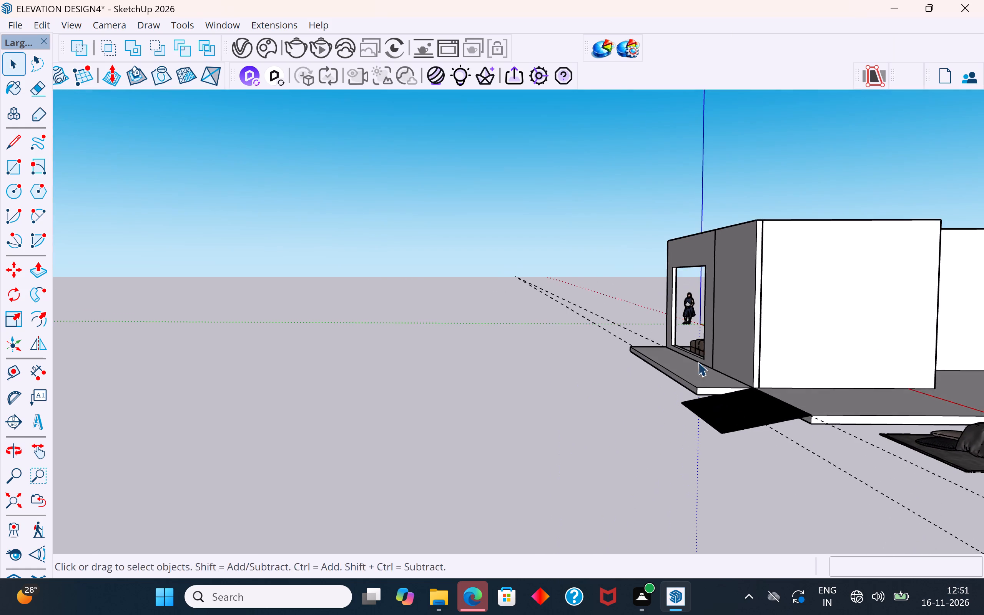
middle_click_drag(760, 449, 891, 587)
scroll(868, 555, "up", 1)
scroll(757, 383, "up", 5)
middle_click_drag(770, 444, 829, 485)
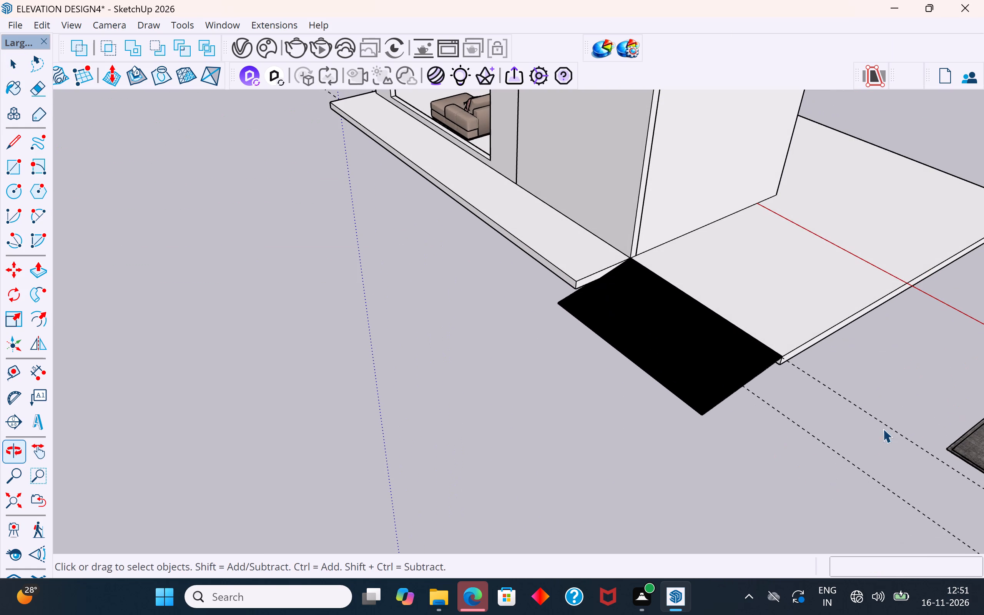
left_click(38, 24)
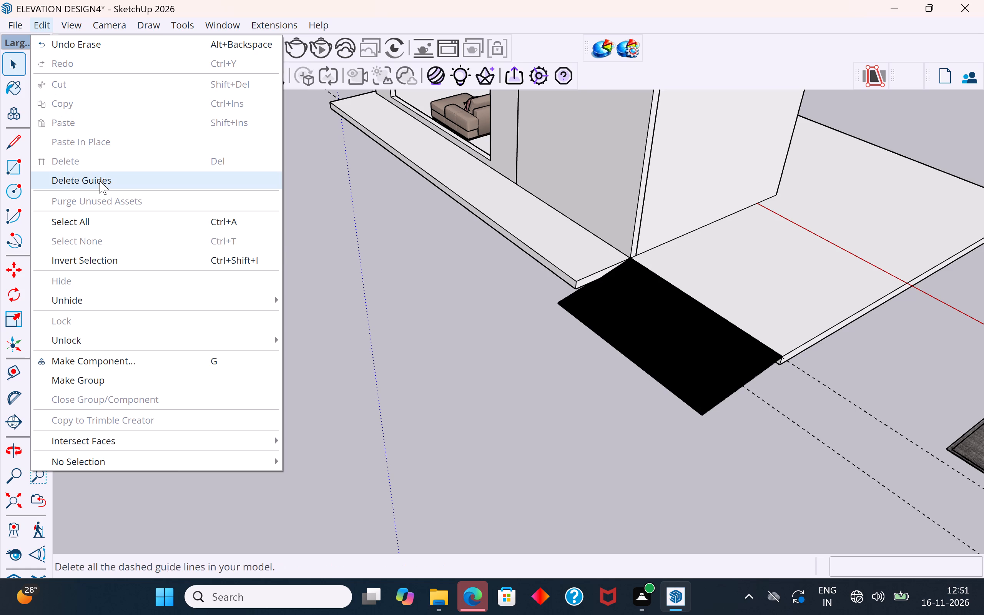
left_click(100, 181)
Examine the extended strip profile from several sides, including its joint with the floor slab's corner.
middle_click_drag(471, 349, 732, 342)
scroll(693, 246, "up", 9)
middle_click_drag(691, 239, 728, 493)
scroll(685, 168, "up", 2)
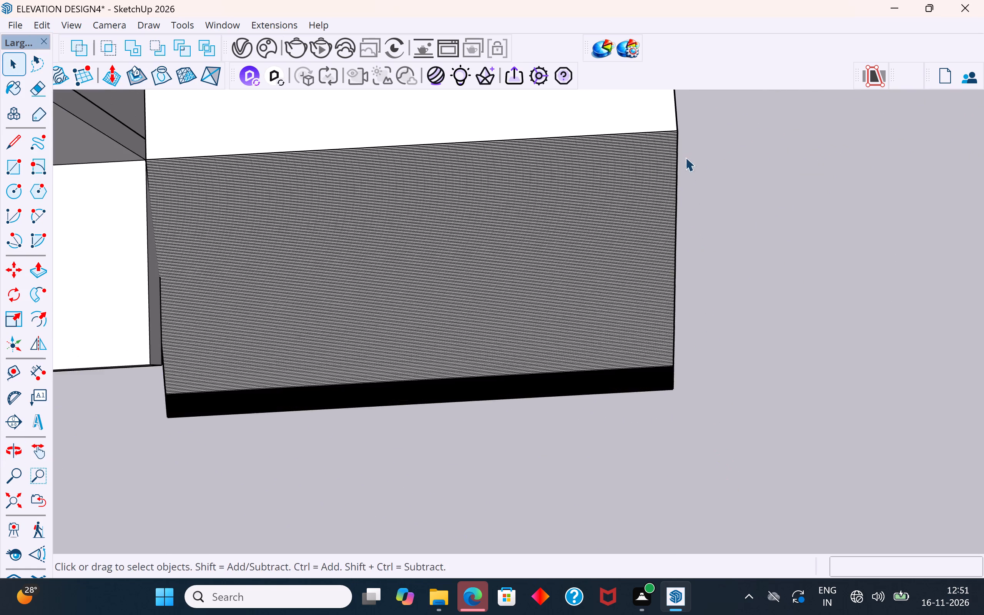
middle_click_drag(696, 165, 662, 100)
middle_click_drag(718, 200, 625, 28)
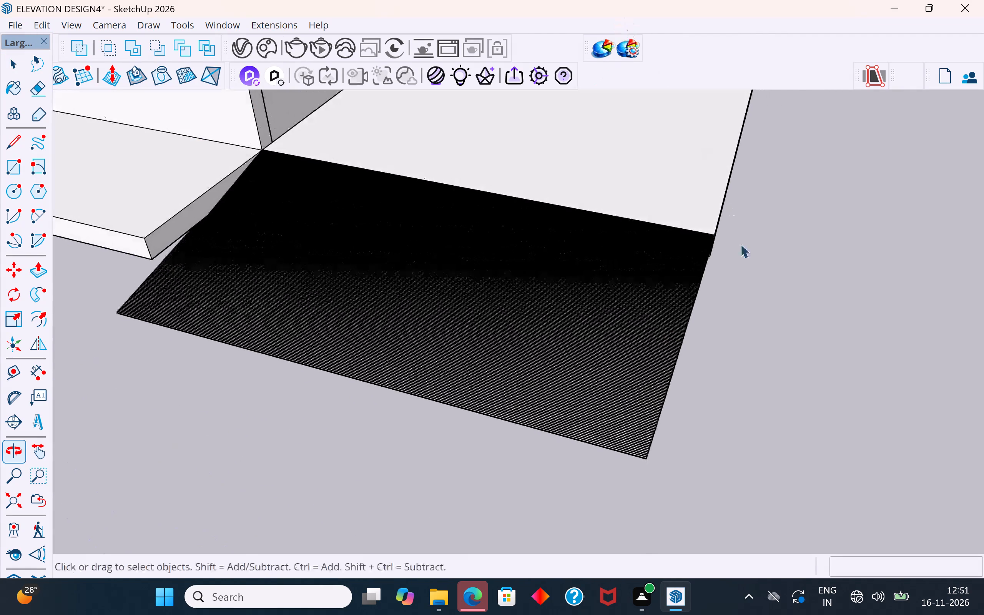
middle_click_drag(745, 260, 366, 128)
scroll(682, 288, "up", 2)
middle_click_drag(703, 338, 674, 349)
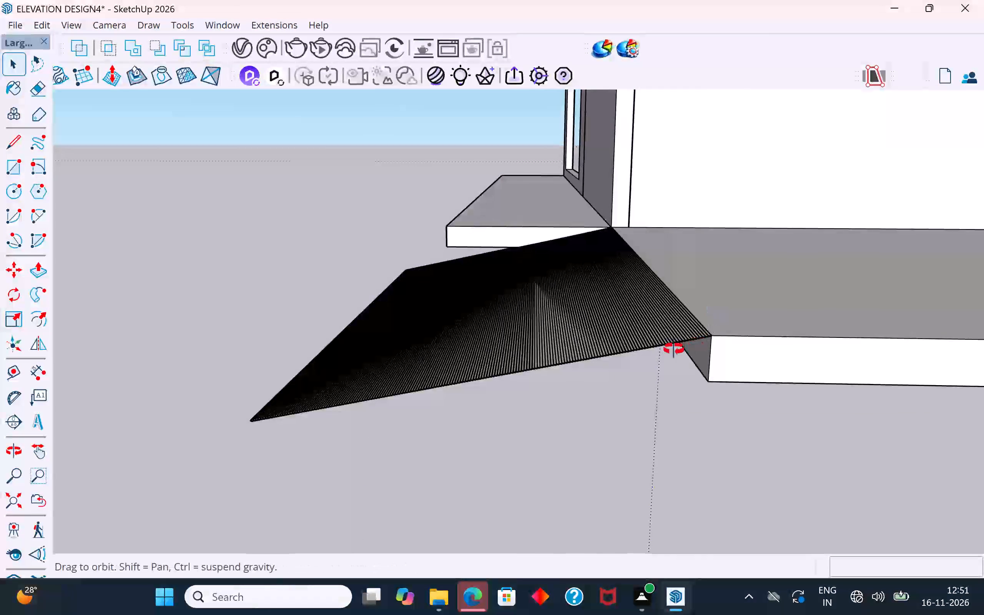
middle_click_drag(674, 349, 544, 419)
scroll(683, 401, "up", 4)
middle_click_drag(689, 405, 680, 354)
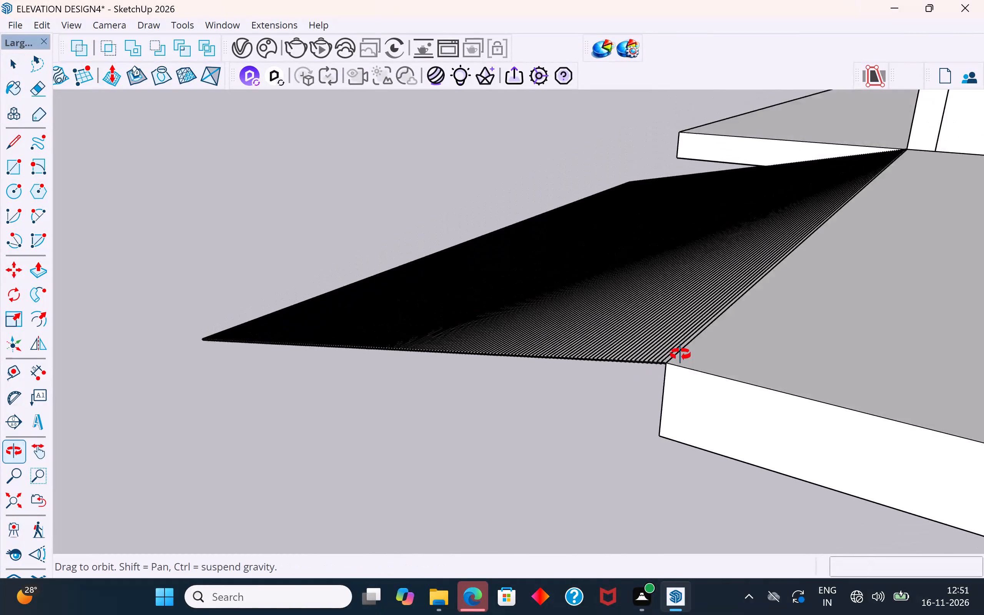
middle_click_drag(680, 354, 655, 410)
scroll(648, 401, "up", 9)
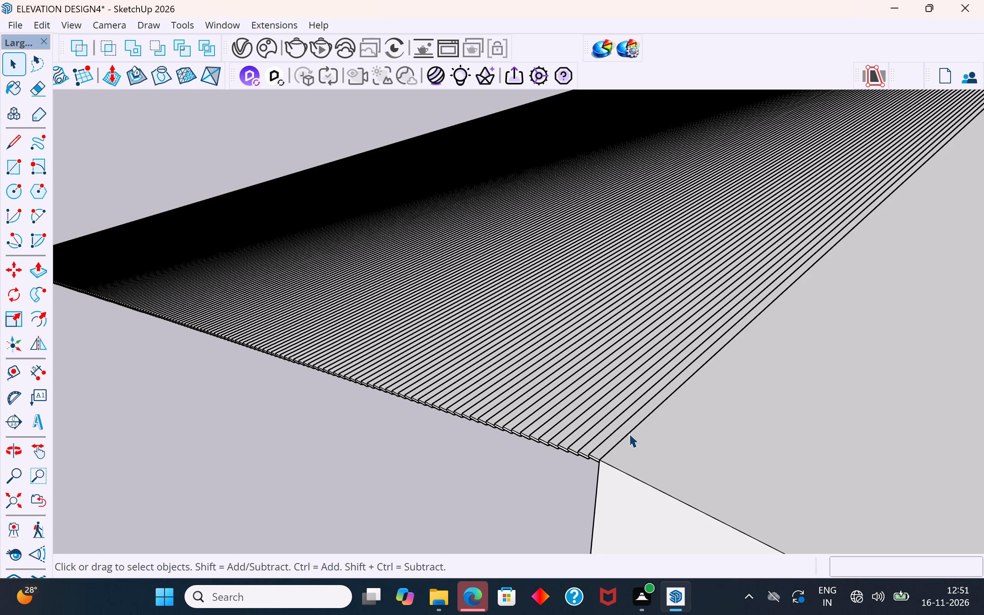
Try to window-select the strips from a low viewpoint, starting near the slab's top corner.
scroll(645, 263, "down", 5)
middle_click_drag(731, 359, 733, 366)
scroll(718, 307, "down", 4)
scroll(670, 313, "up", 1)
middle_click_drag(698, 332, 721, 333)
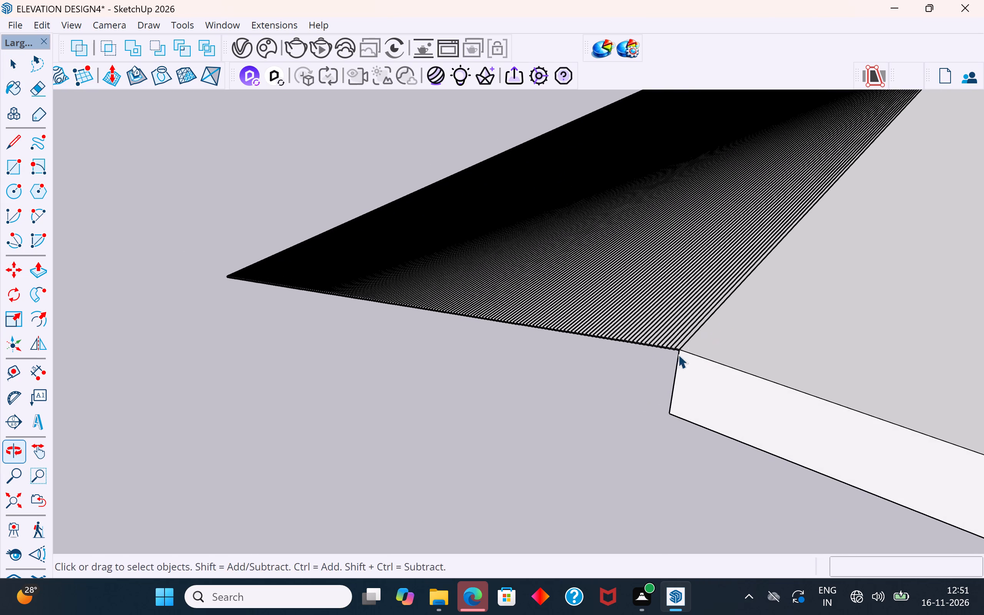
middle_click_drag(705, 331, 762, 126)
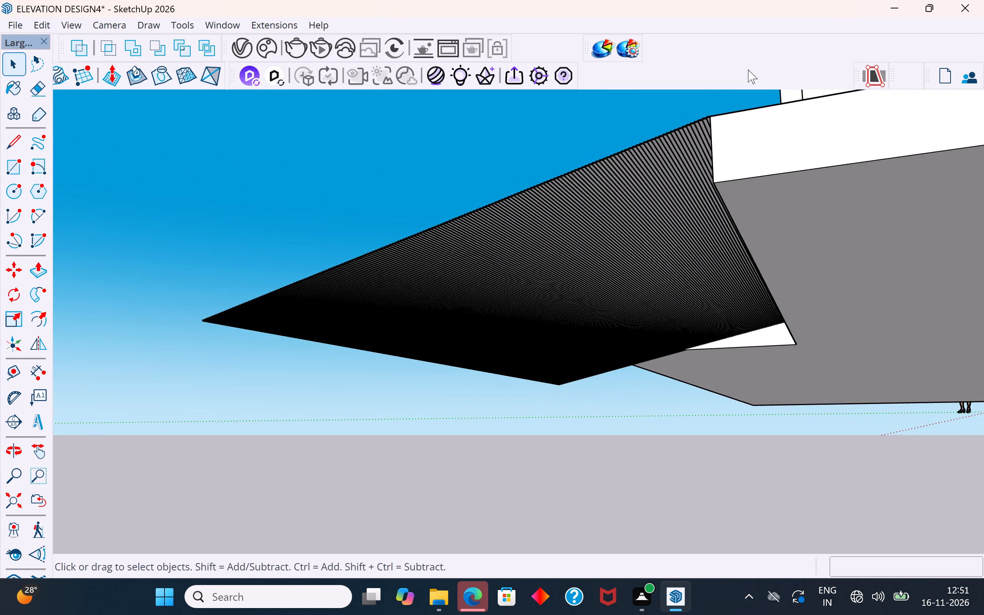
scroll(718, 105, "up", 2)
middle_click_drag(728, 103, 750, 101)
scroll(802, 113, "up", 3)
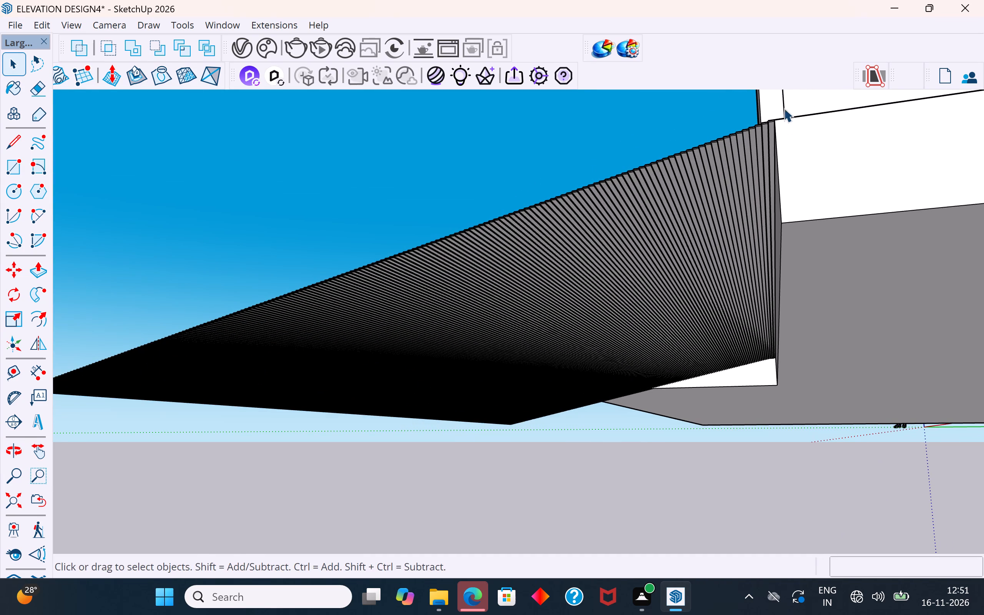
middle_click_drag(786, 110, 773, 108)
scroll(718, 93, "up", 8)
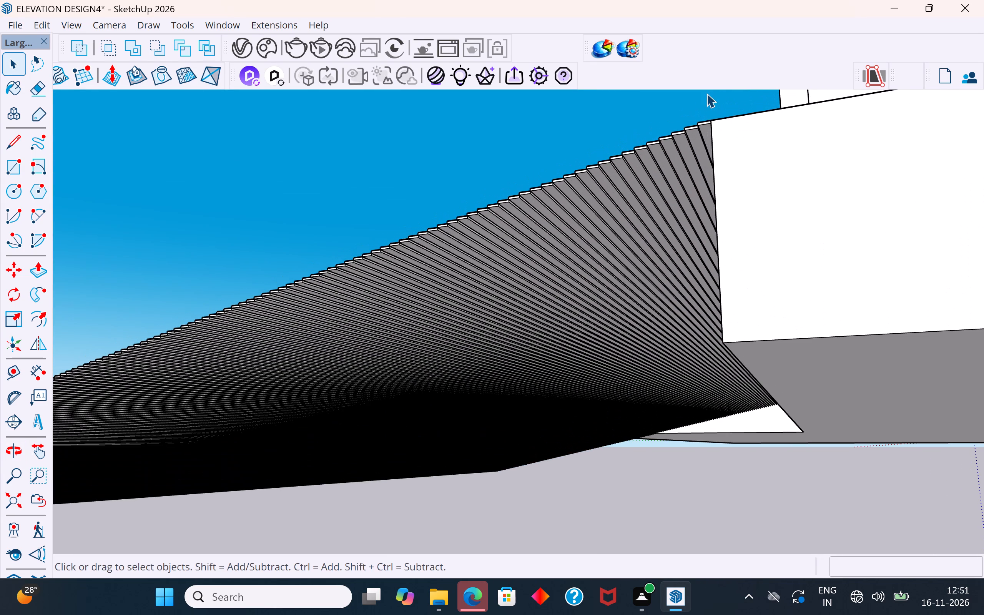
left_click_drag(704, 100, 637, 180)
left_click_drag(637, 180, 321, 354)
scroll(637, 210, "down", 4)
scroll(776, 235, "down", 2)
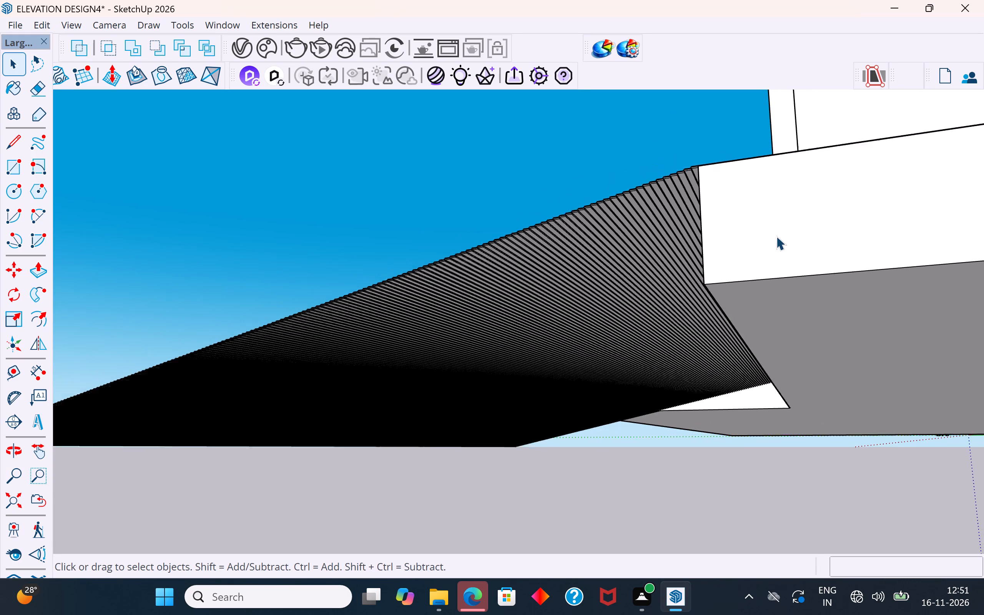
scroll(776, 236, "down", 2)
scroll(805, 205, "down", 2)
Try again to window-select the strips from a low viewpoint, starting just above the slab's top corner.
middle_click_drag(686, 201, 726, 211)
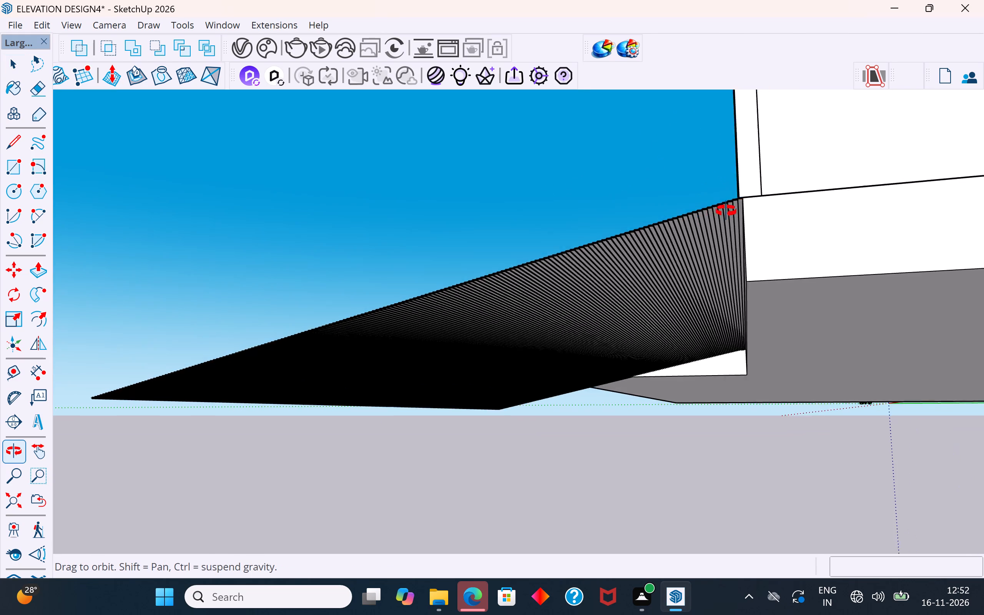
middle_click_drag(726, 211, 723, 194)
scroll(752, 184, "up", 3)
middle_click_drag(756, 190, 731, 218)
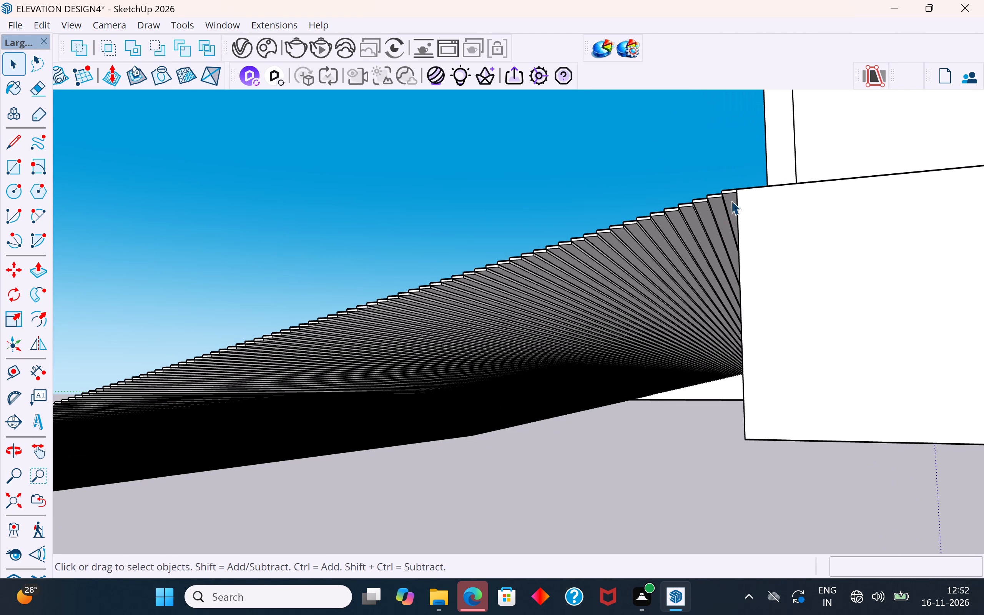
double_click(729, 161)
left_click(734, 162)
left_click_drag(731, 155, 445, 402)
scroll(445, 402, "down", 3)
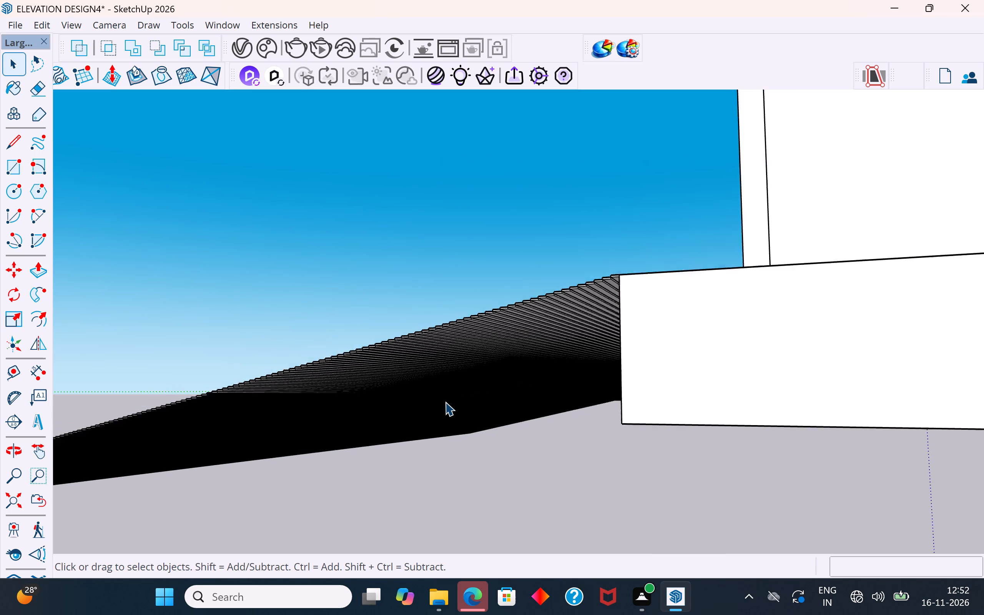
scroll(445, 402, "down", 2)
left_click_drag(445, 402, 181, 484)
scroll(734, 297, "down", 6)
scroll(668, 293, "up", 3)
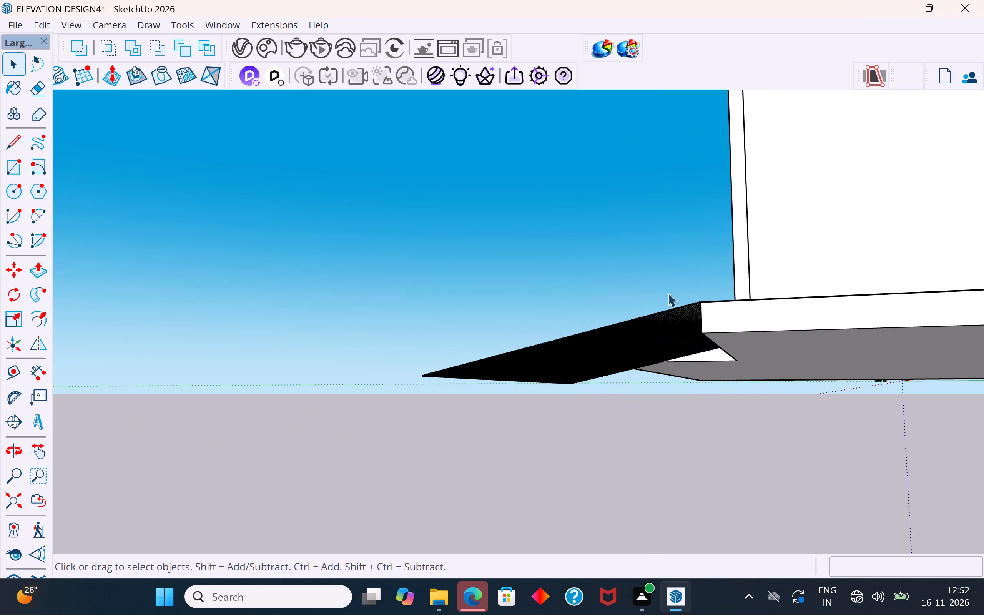
Window-select the strips together with the adjoining floor slab from a low viewpoint and explode the selection.
scroll(668, 293, "up", 2)
middle_click_drag(708, 314, 691, 319)
scroll(705, 308, "up", 11)
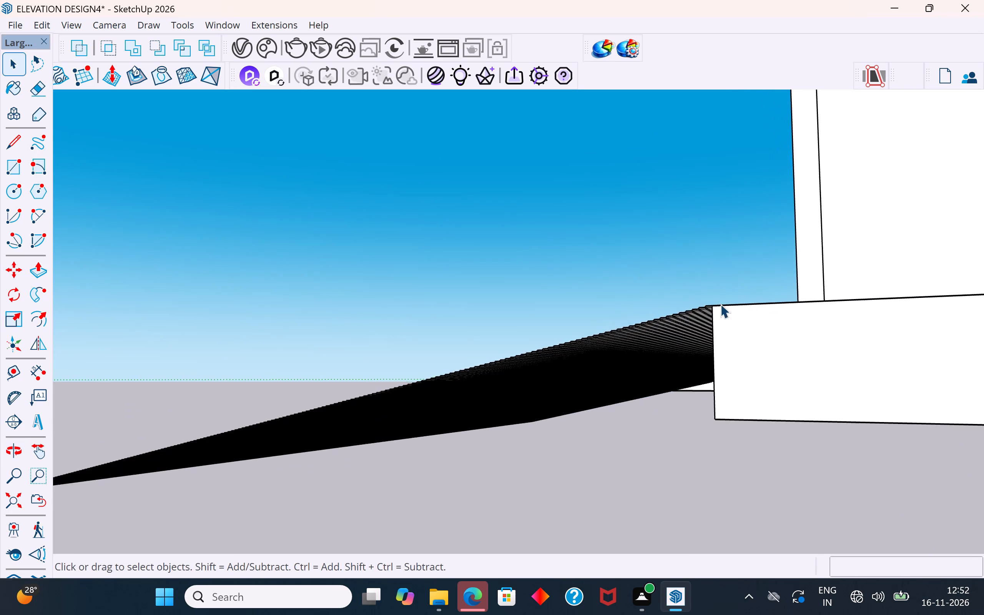
scroll(720, 304, "up", 3)
middle_click_drag(729, 312, 728, 532)
scroll(778, 308, "down", 10)
middle_click_drag(781, 361, 806, 447)
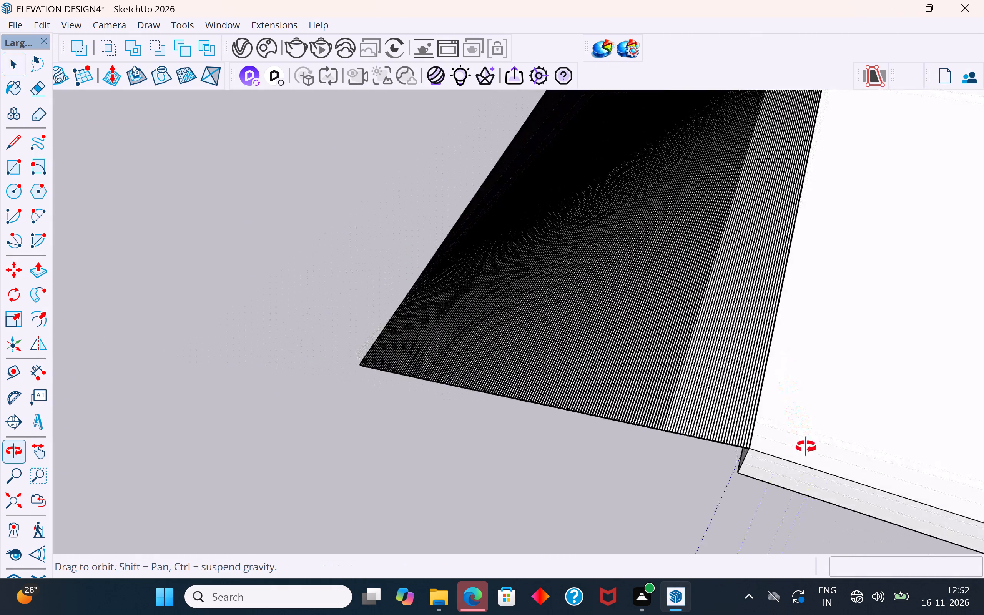
middle_click_drag(806, 447, 900, 526)
scroll(829, 467, "up", 5)
middle_click_drag(770, 427, 745, 433)
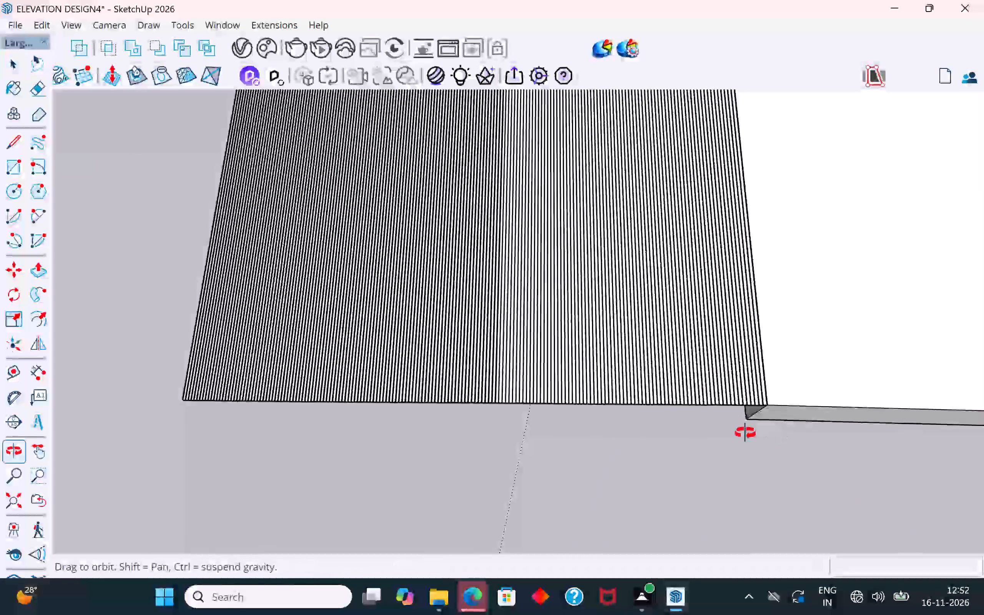
middle_click_drag(745, 433, 692, 429)
scroll(724, 464, "up", 4)
middle_click_drag(766, 468, 745, 176)
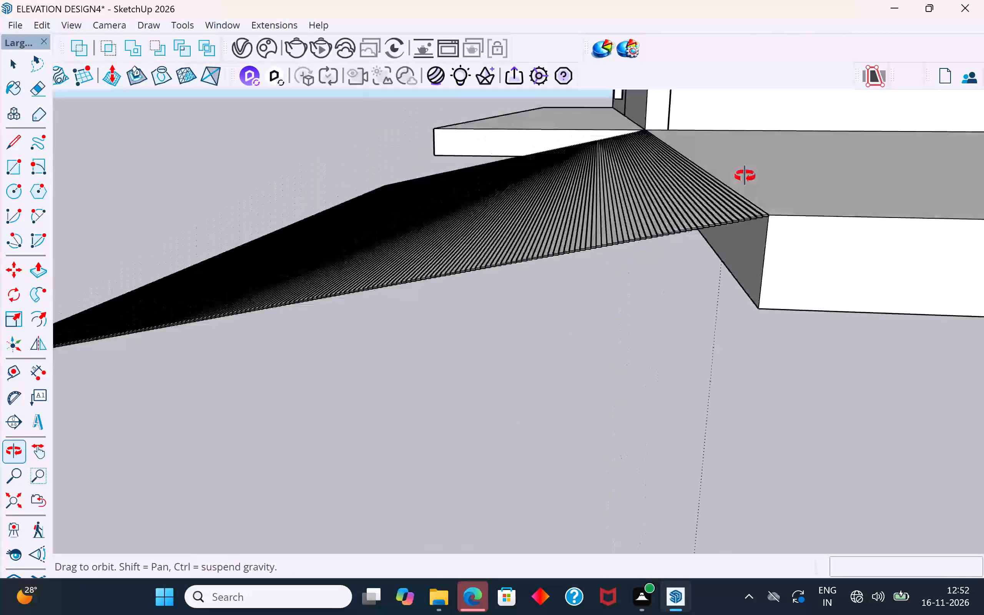
middle_click_drag(745, 176, 660, 163)
scroll(658, 173, "down", 1)
scroll(663, 193, "up", 12)
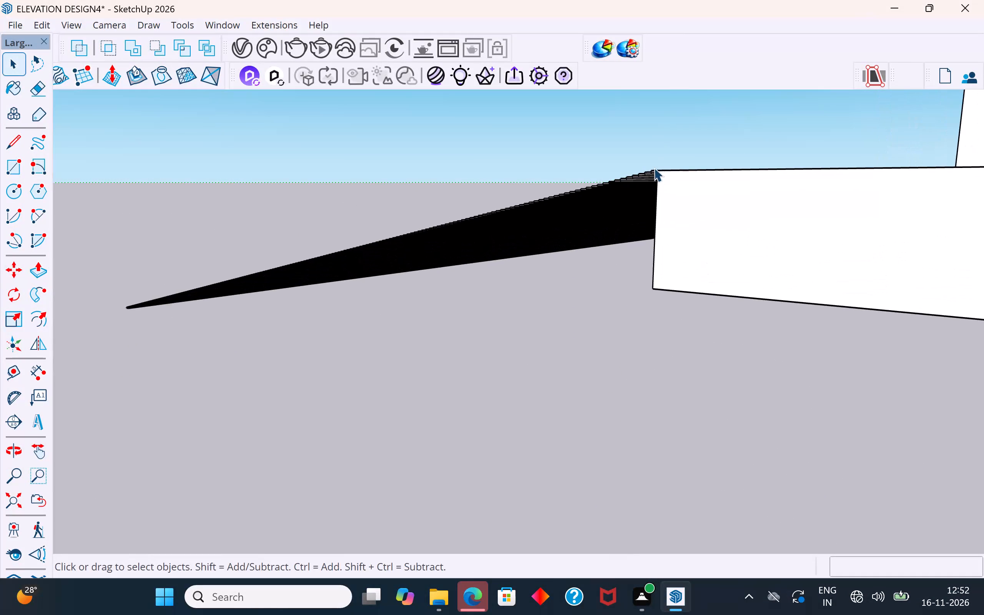
scroll(655, 152, "up", 9)
left_click_drag(653, 154, 637, 198)
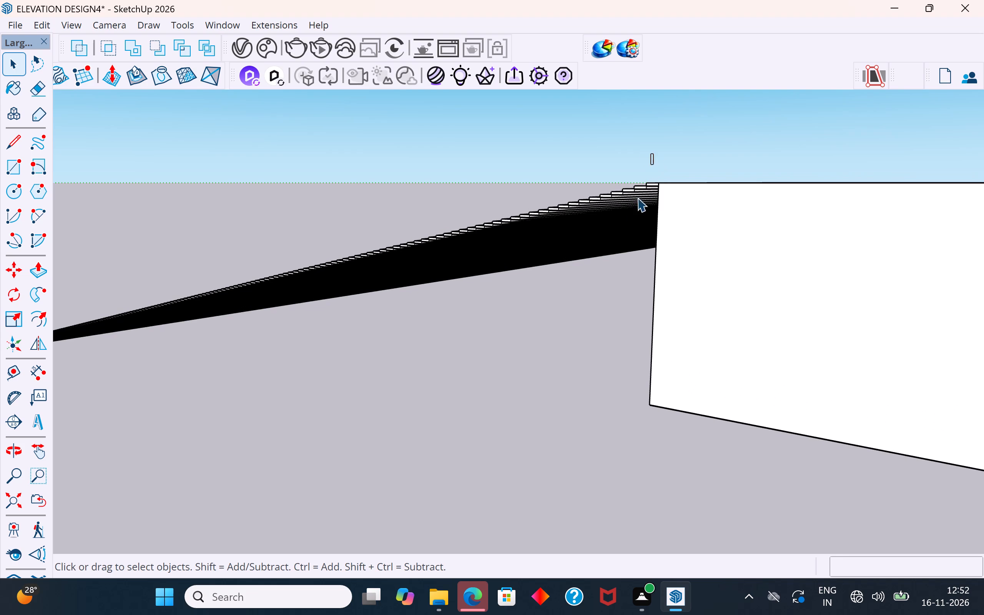
left_click_drag(637, 198, 486, 299)
scroll(685, 249, "down", 5)
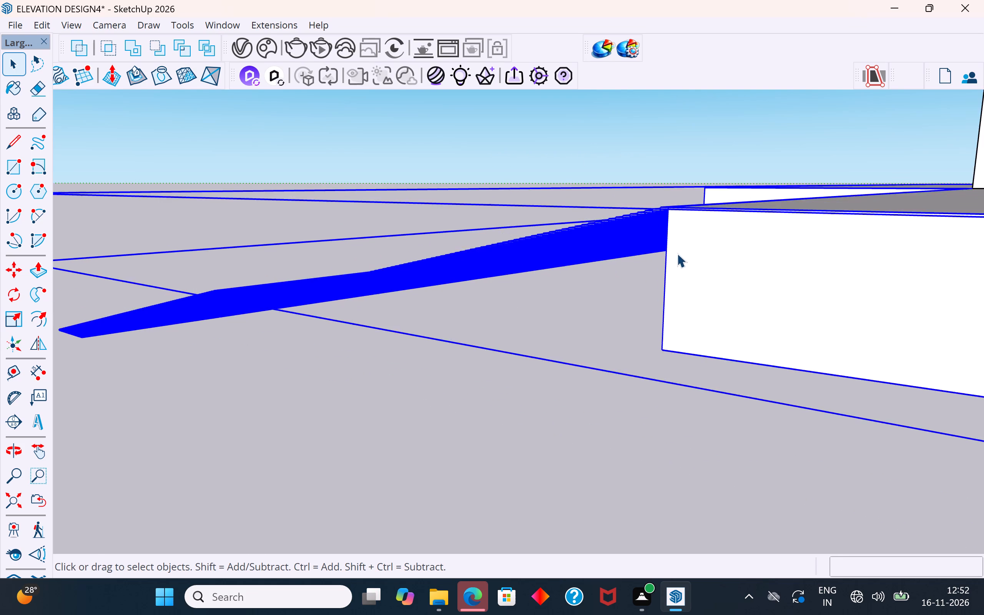
middle_click_drag(679, 266, 780, 399)
scroll(796, 361, "down", 16)
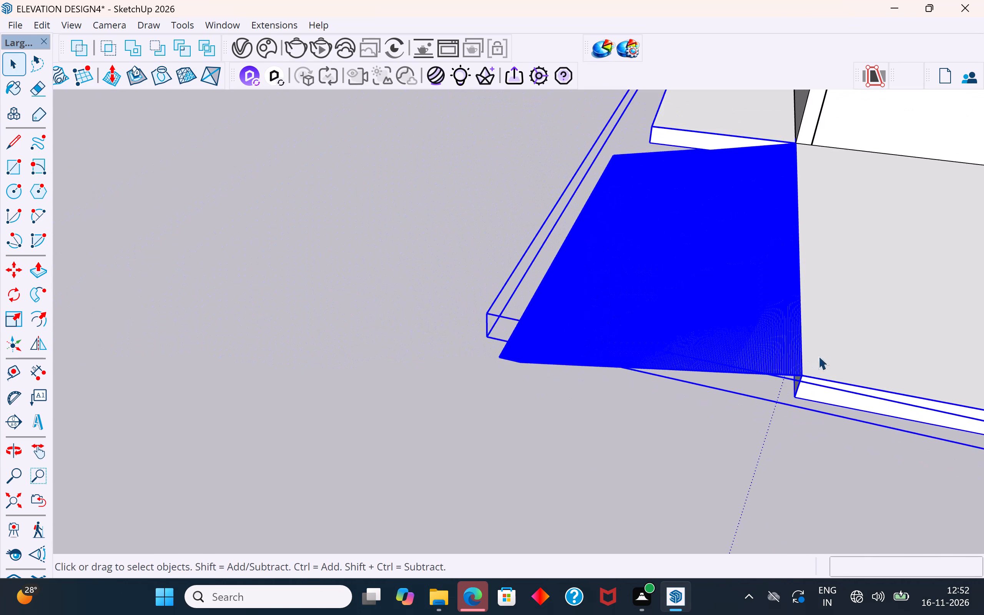
right_click(840, 296)
left_click(890, 86)
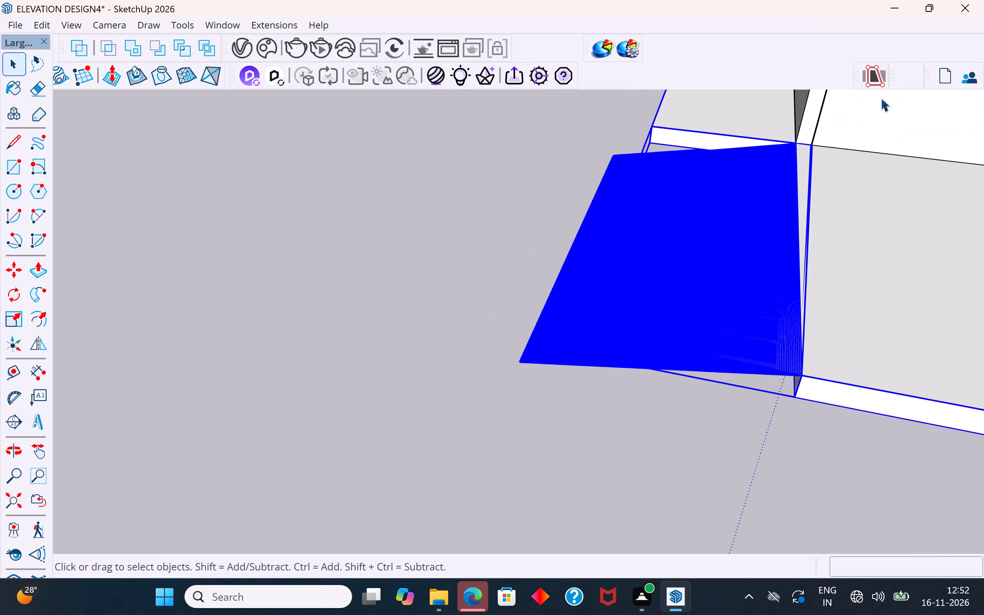
left_click(725, 421)
Examine the exploded strips from below and above, picking a piece near the slab's edge to check its extent.
middle_click_drag(781, 363, 786, 120)
scroll(780, 169, "up", 4)
left_click(768, 159)
scroll(768, 158, "up", 2)
middle_click_drag(775, 155, 710, 83)
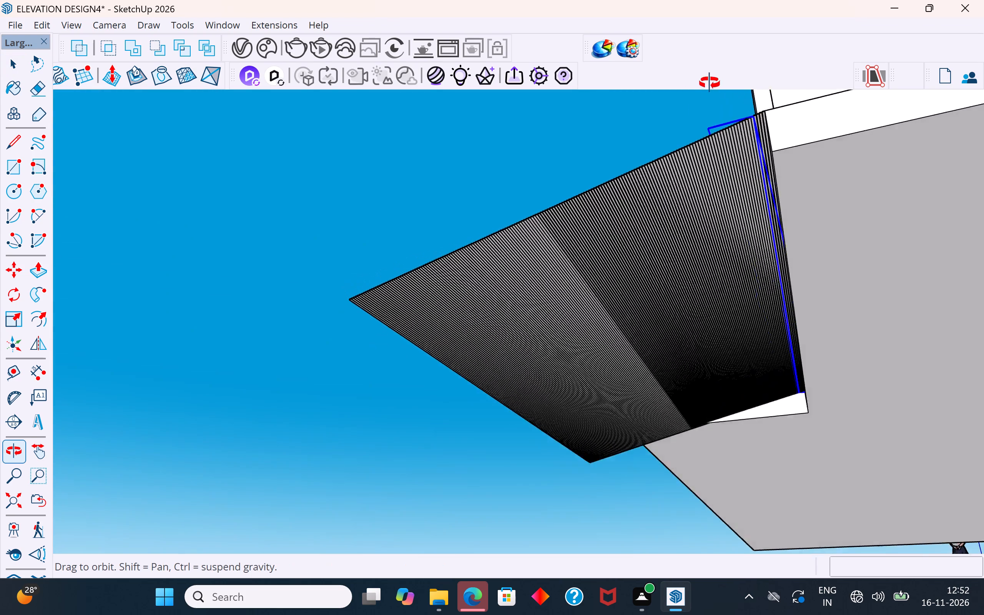
middle_click_drag(710, 83, 864, 309)
scroll(812, 289, "up", 1)
middle_click_drag(816, 339, 823, 483)
scroll(714, 425, "down", 3)
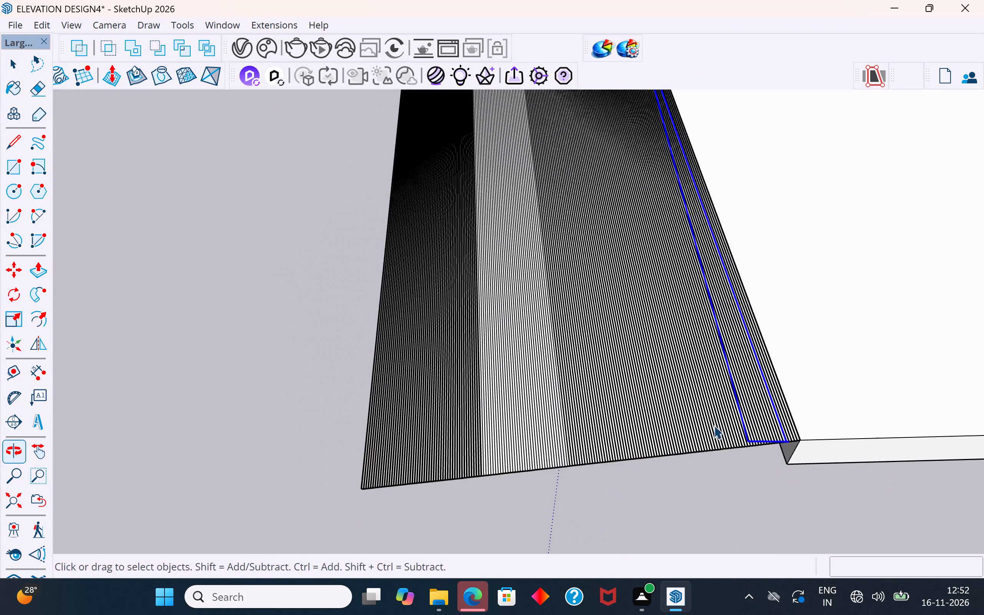
scroll(714, 425, "down", 9)
Hide the floor slab group beside the strips.
left_click(807, 374)
right_click(807, 374)
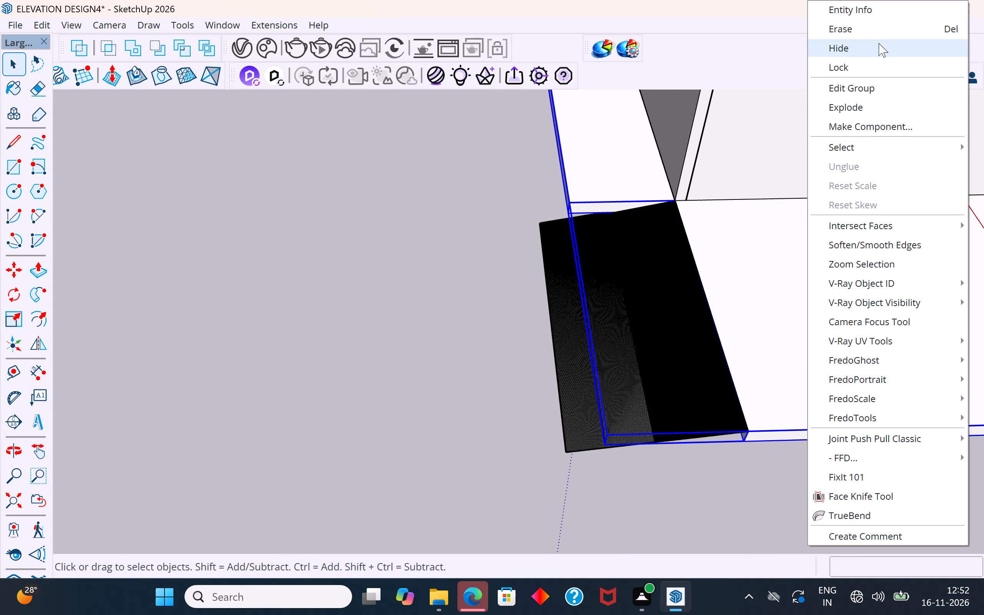
left_click(878, 49)
Select all the sloping strips and combine them into one group.
middle_click_drag(799, 239, 787, 436)
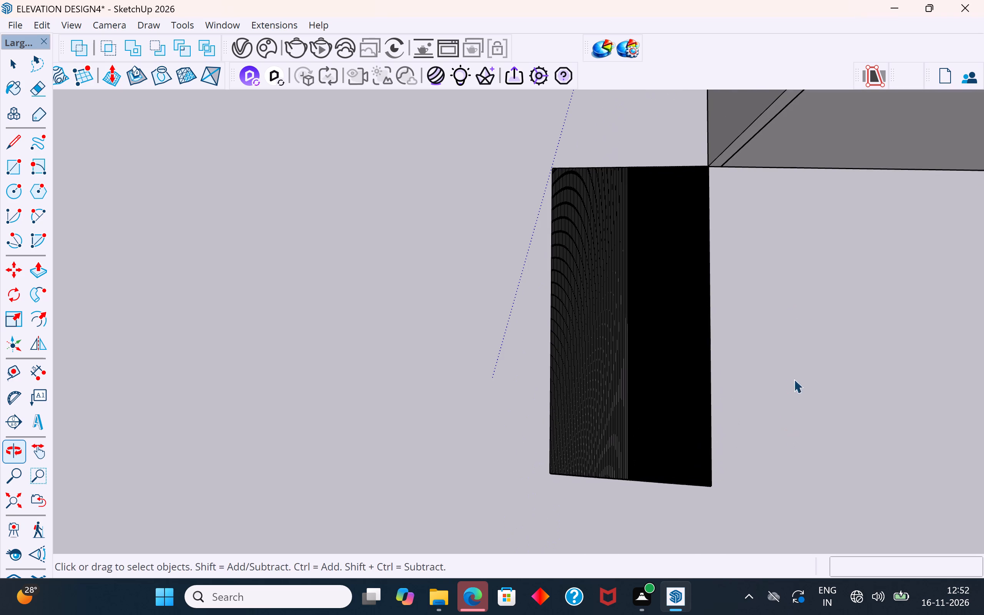
left_click_drag(854, 221, 450, 545)
right_click(634, 364)
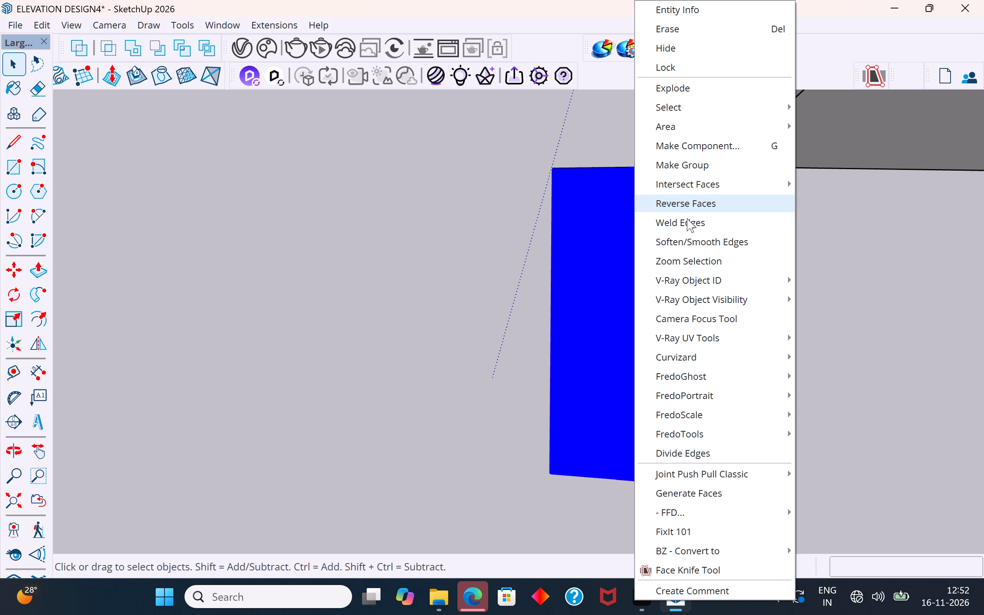
left_click(690, 163)
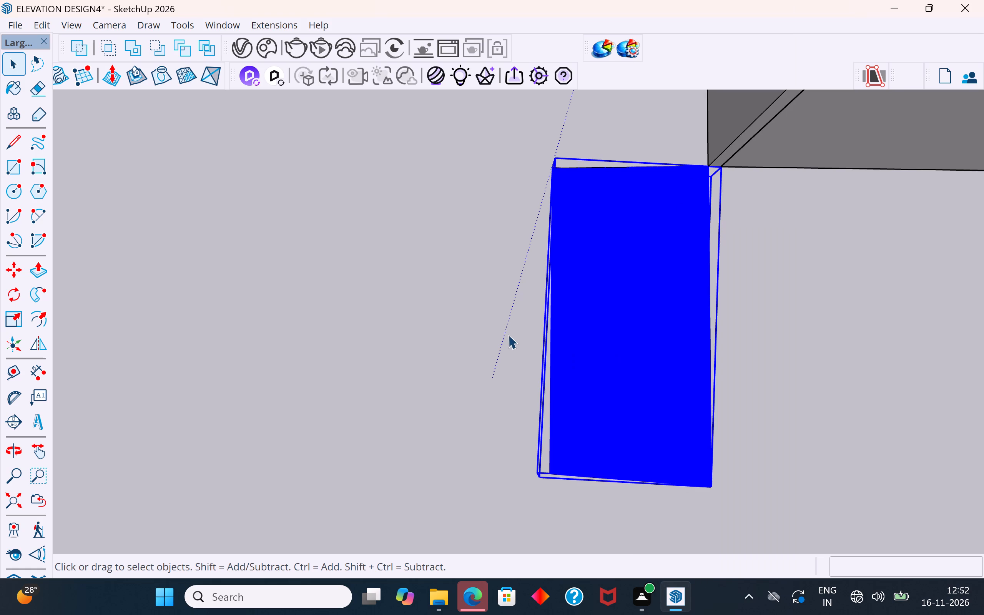
left_click(506, 334)
Examine the new strip group against the house from above and from ground level, selecting it to check its extent.
middle_click_drag(560, 393, 565, 224)
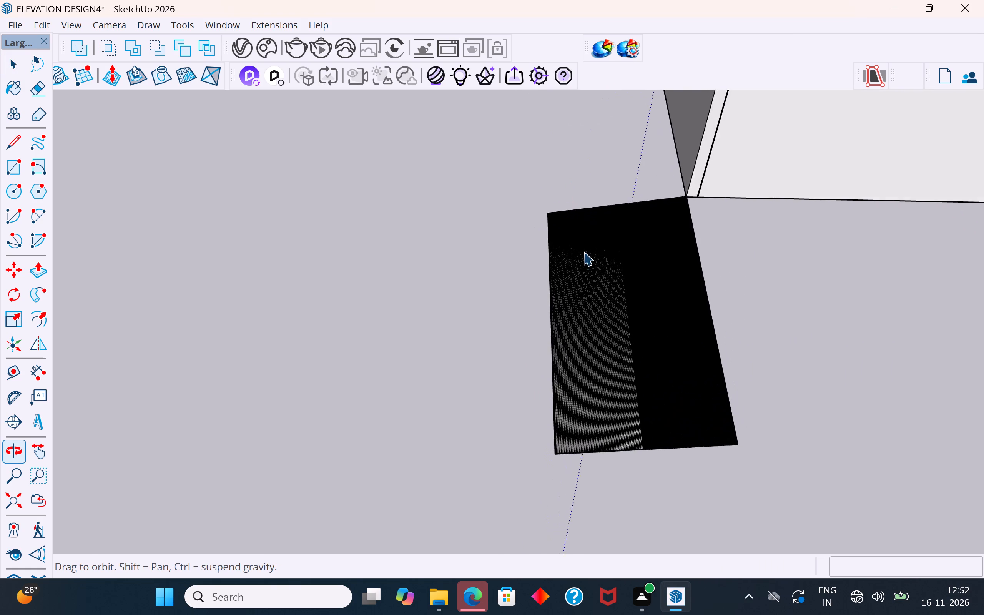
middle_click_drag(655, 404, 696, 378)
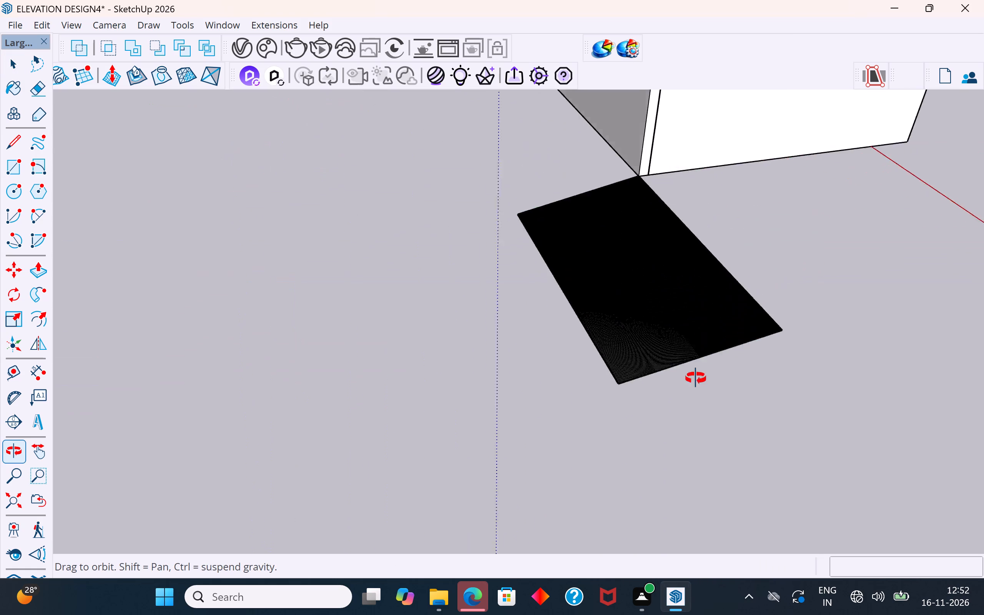
middle_click_drag(696, 378, 688, 384)
scroll(536, 318, "down", 9)
middle_click_drag(629, 360, 695, 133)
scroll(620, 266, "up", 3)
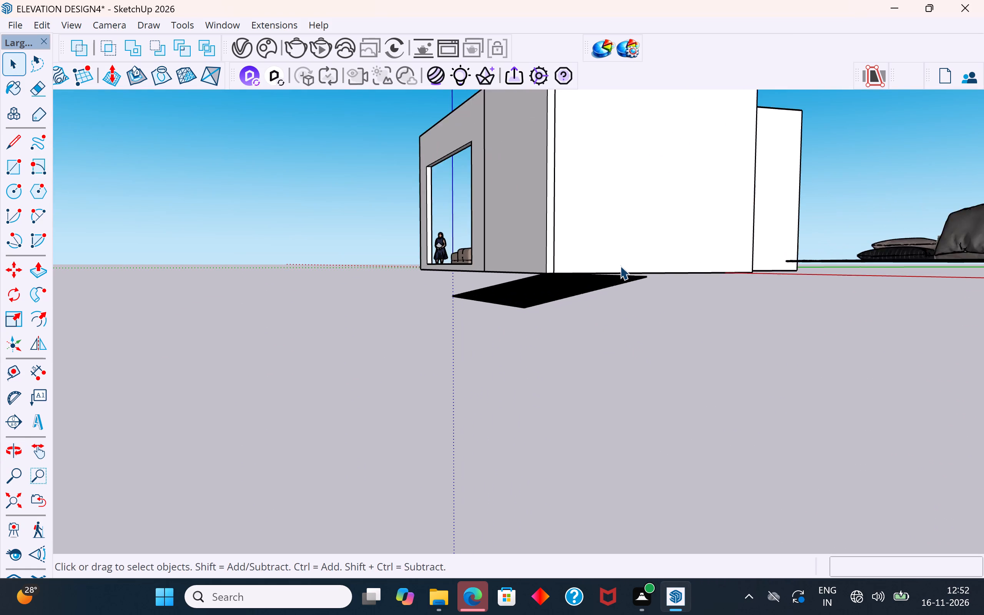
scroll(620, 266, "up", 6)
left_click(572, 304)
left_click(570, 261)
left_click(564, 275)
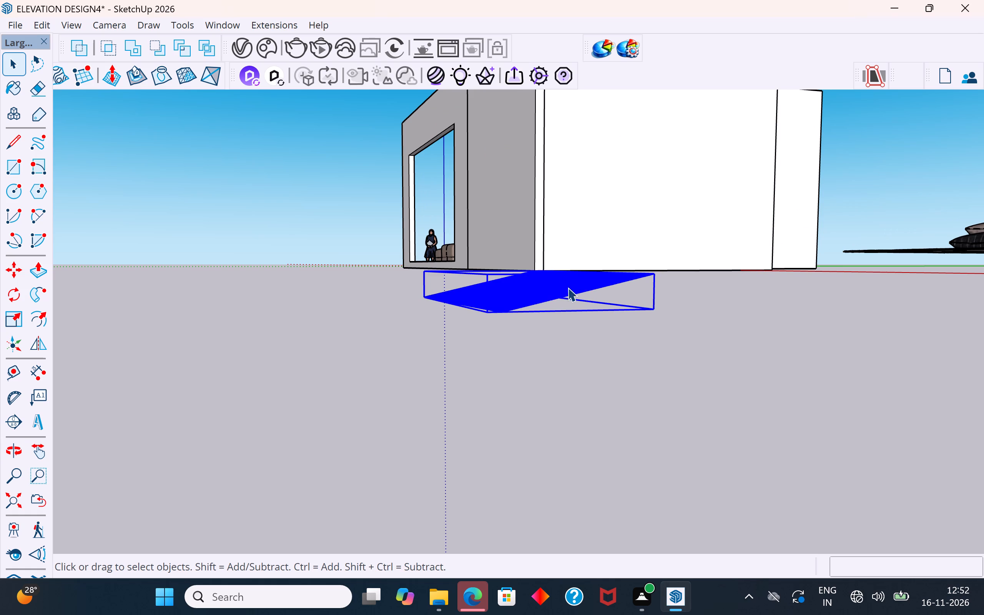
Unhide all hidden geometry in the model, including the floor slab.
left_click(42, 22)
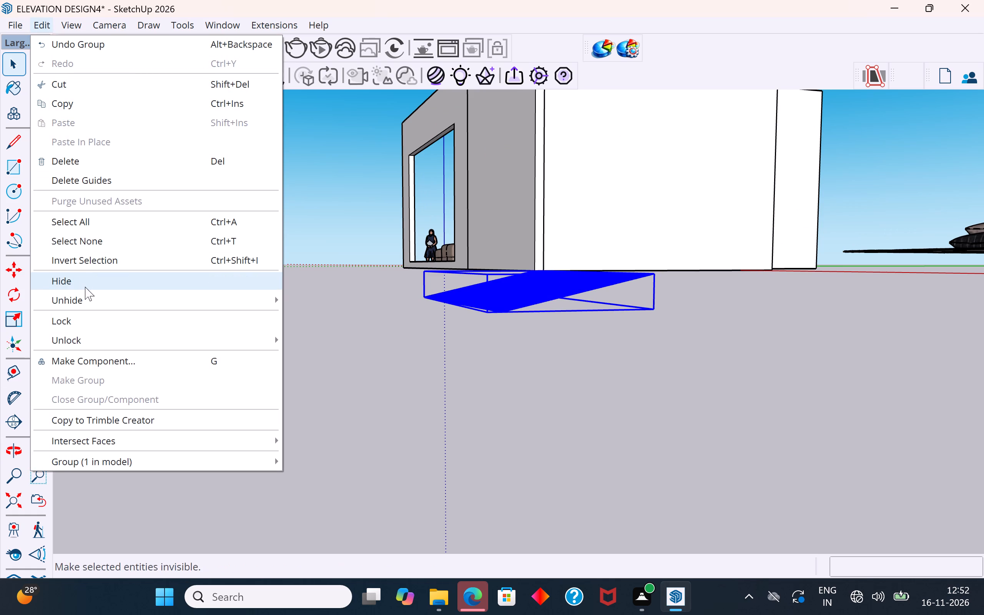
left_click(329, 337)
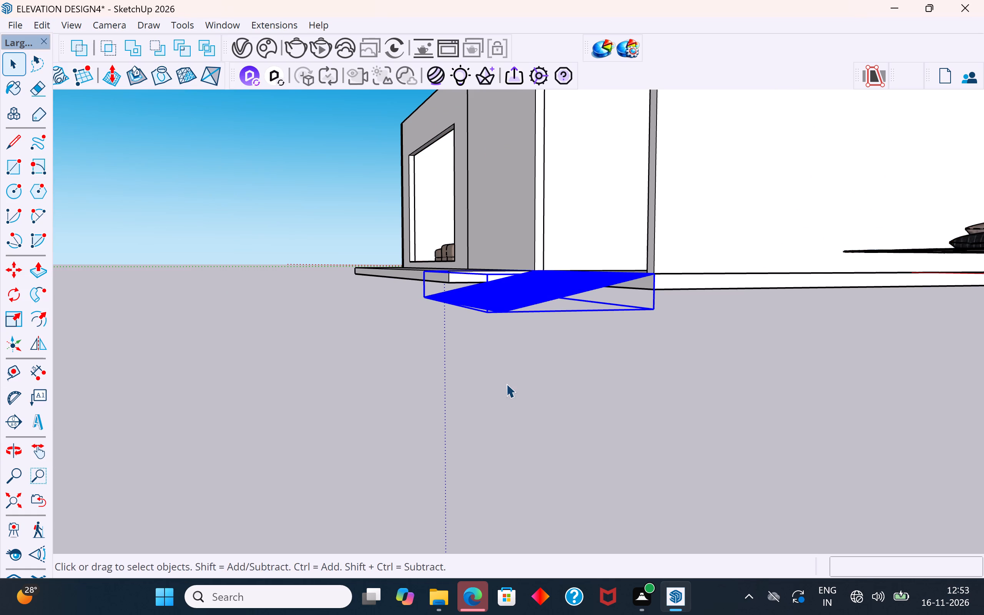
left_click(506, 384)
Rotate the strip group slightly, by about 0.1 degrees, pivoting at its upper corner and using its lower outer corner as the reference.
middle_click_drag(558, 331, 655, 444)
left_click(537, 354)
middle_click_drag(487, 354, 607, 341)
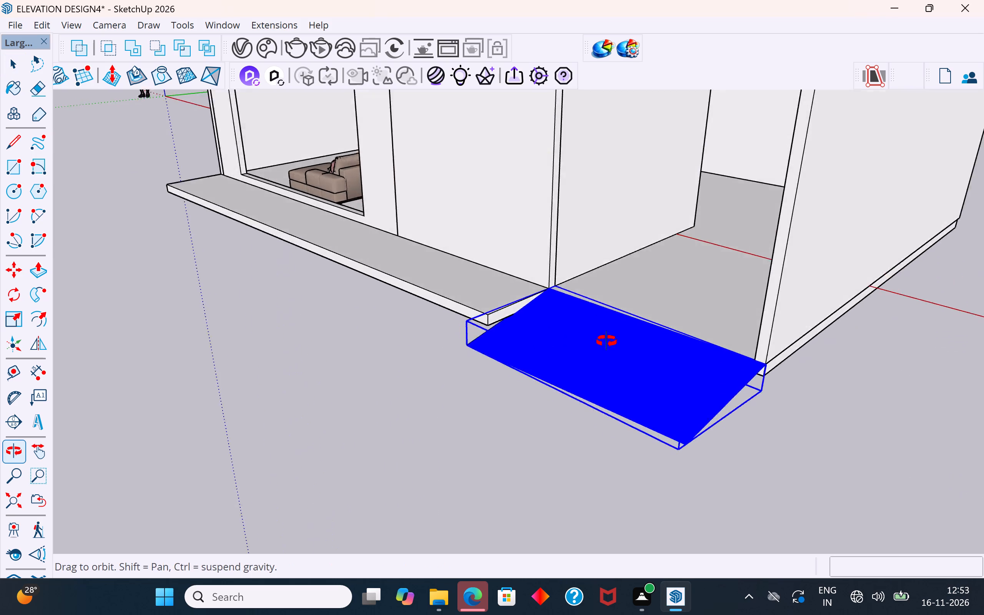
middle_click_drag(607, 341, 633, 332)
middle_click_drag(682, 333, 509, 314)
scroll(589, 321, "up", 4)
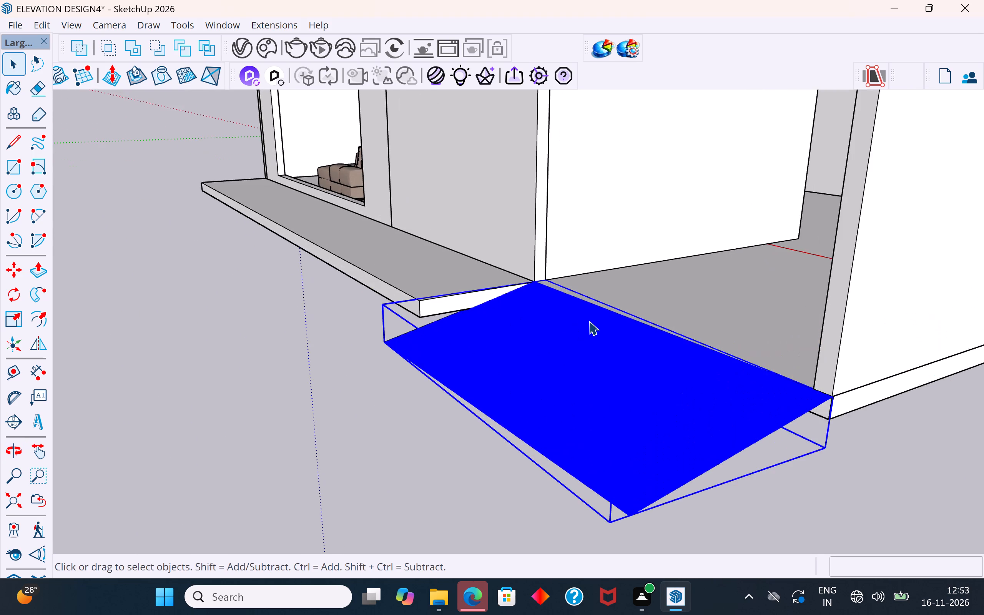
scroll(589, 321, "up", 4)
left_click(14, 288)
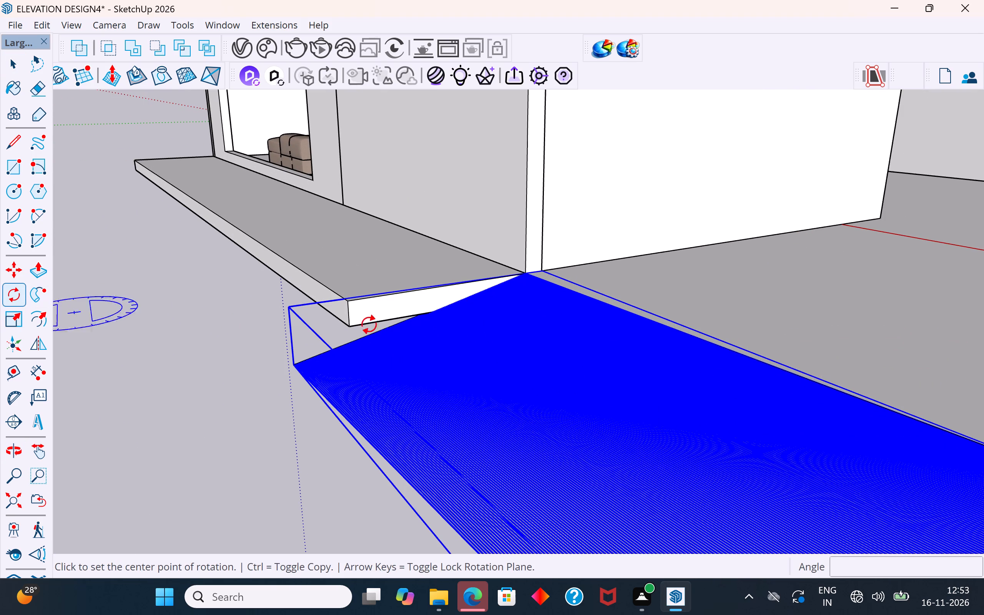
scroll(512, 256, "up", 8)
middle_click_drag(525, 283, 531, 291)
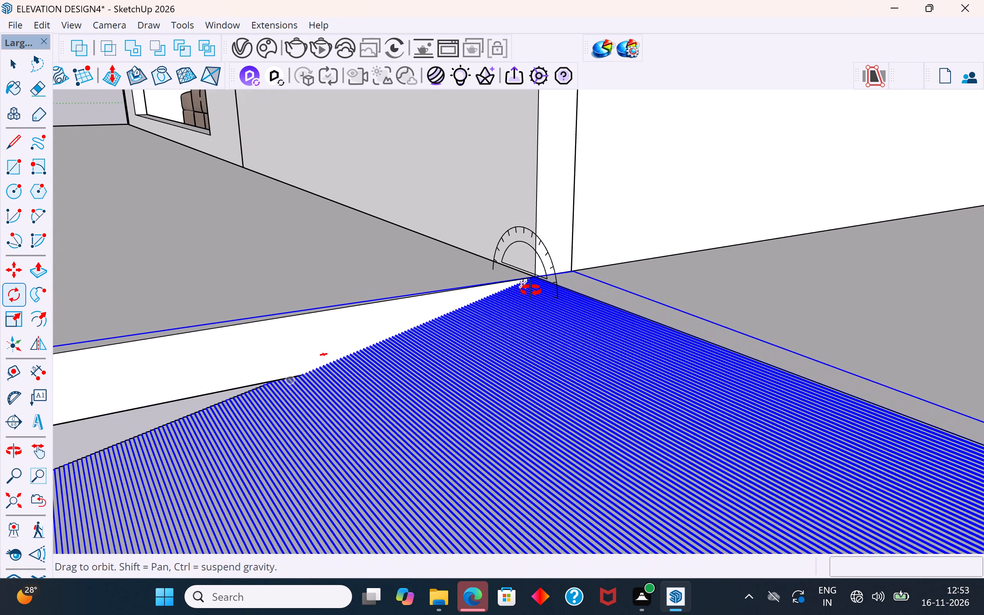
middle_click_drag(531, 291, 663, 365)
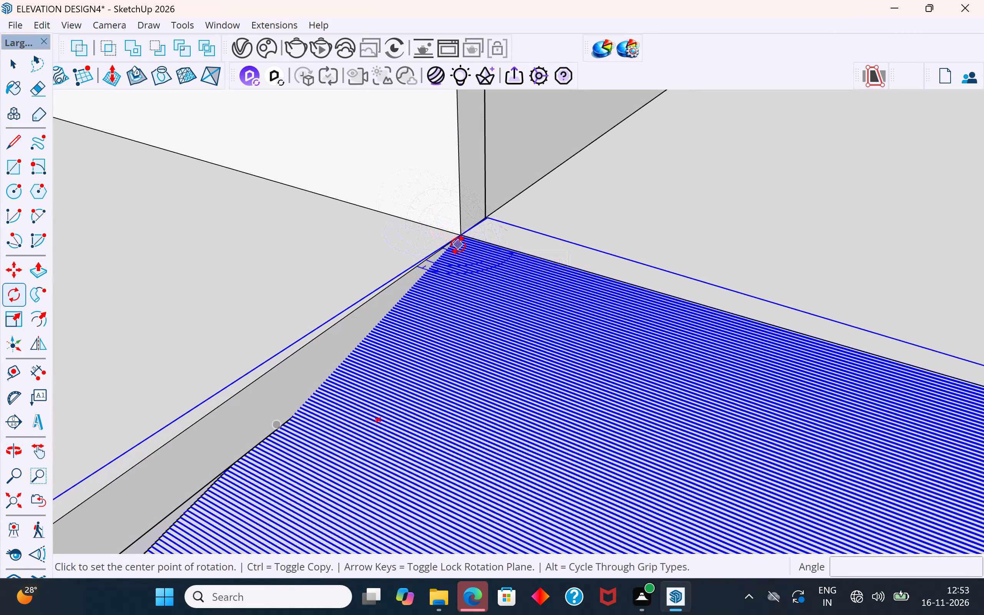
scroll(441, 312, "down", 9)
middle_click_drag(650, 392, 486, 306)
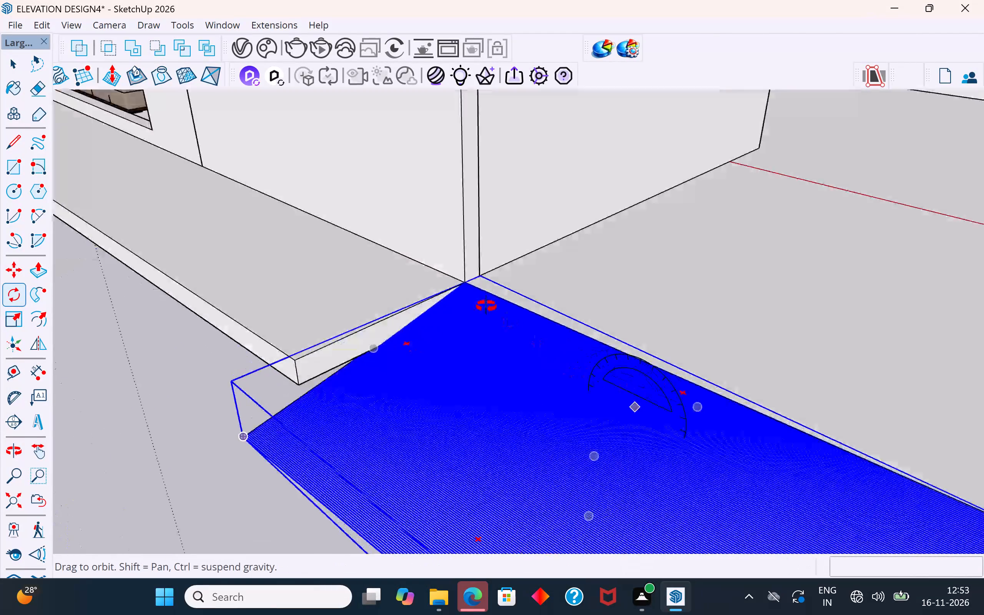
middle_click_drag(486, 306, 407, 216)
scroll(386, 234, "down", 3)
scroll(578, 264, "up", 2)
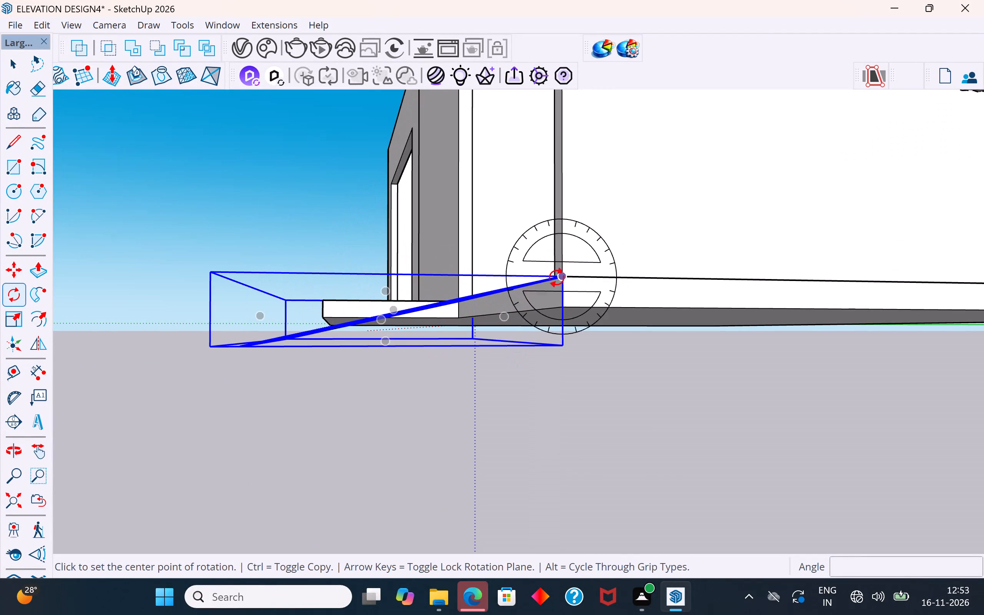
left_click(565, 275)
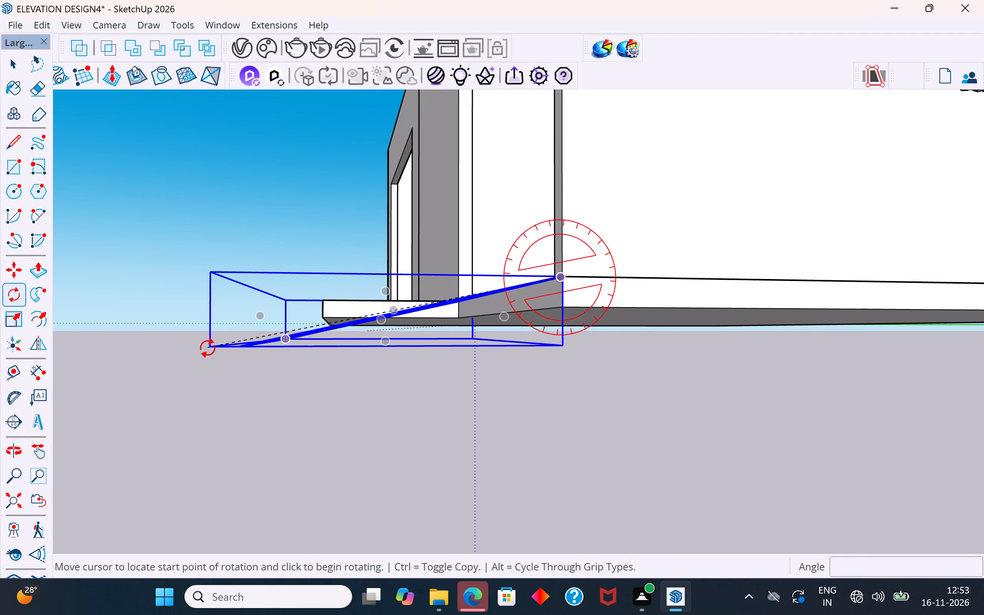
scroll(208, 347, "up", 6)
scroll(208, 347, "down", 5)
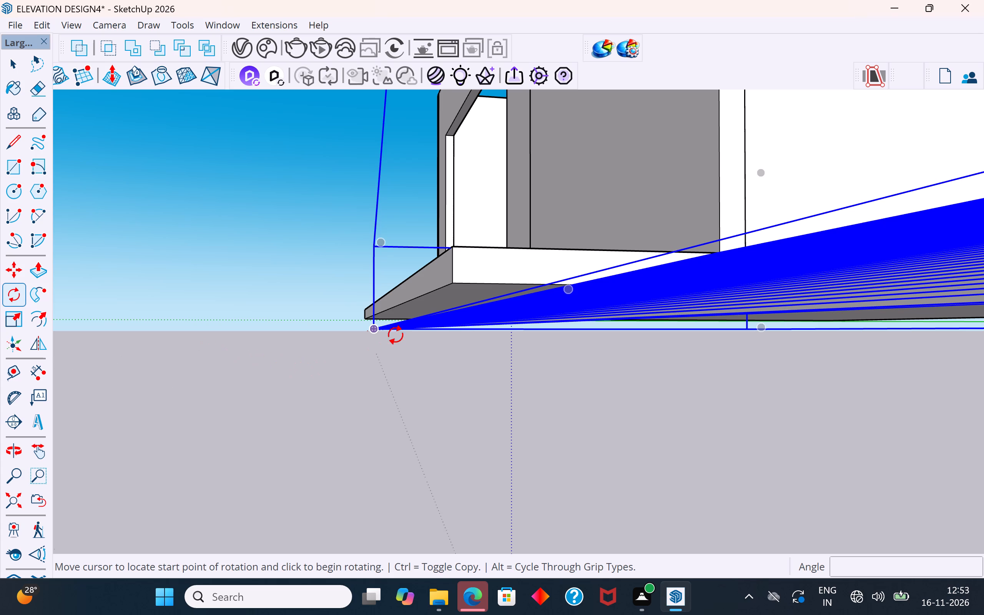
left_click(374, 325)
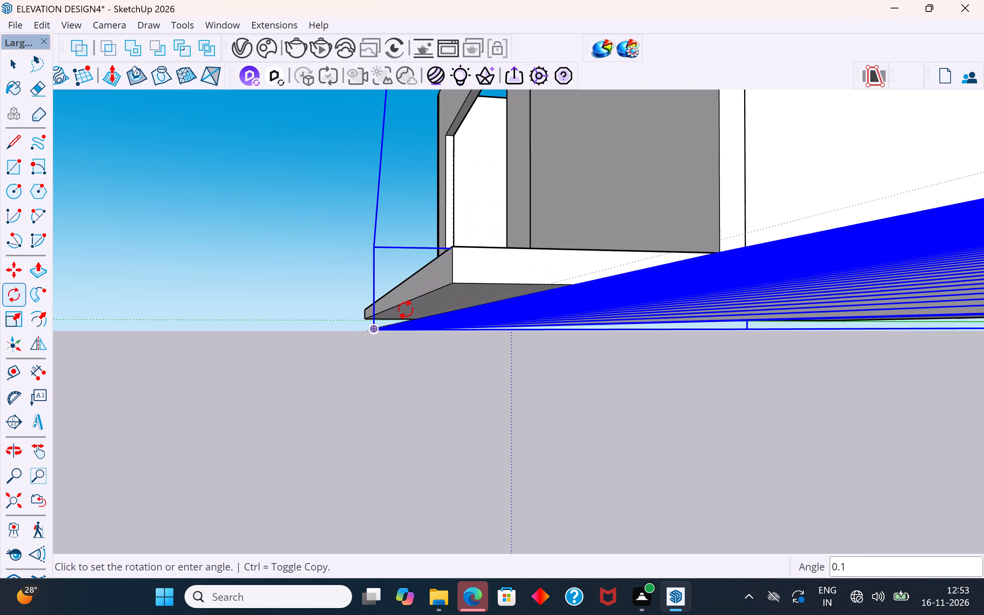
left_click(410, 305)
Rotate the strip group about 0.7 degrees around its upper end at the slab corner, taking the reference from the slab's far corner.
middle_click_drag(478, 317, 504, 373)
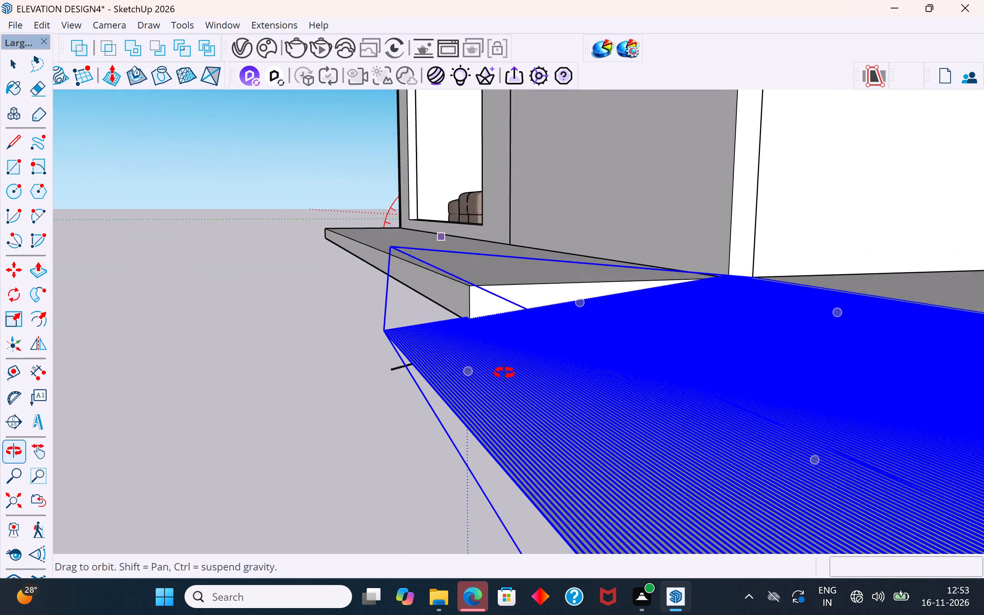
middle_click_drag(504, 373, 526, 411)
scroll(564, 314, "up", 3)
scroll(626, 348, "up", 4)
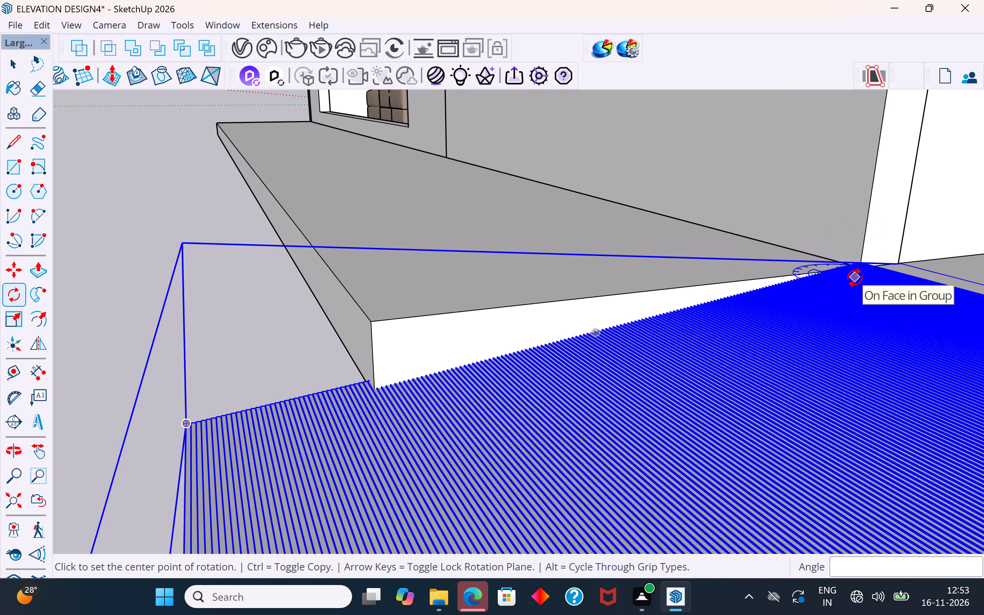
middle_click_drag(855, 277, 917, 350)
scroll(812, 298, "up", 3)
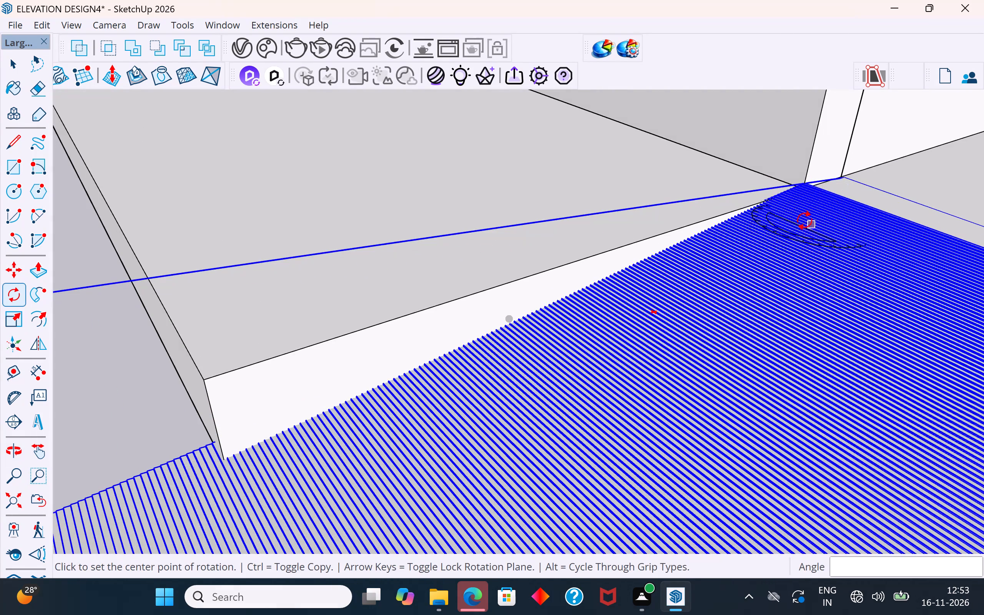
scroll(343, 501, "up", 1)
middle_click_drag(343, 501, 555, 273)
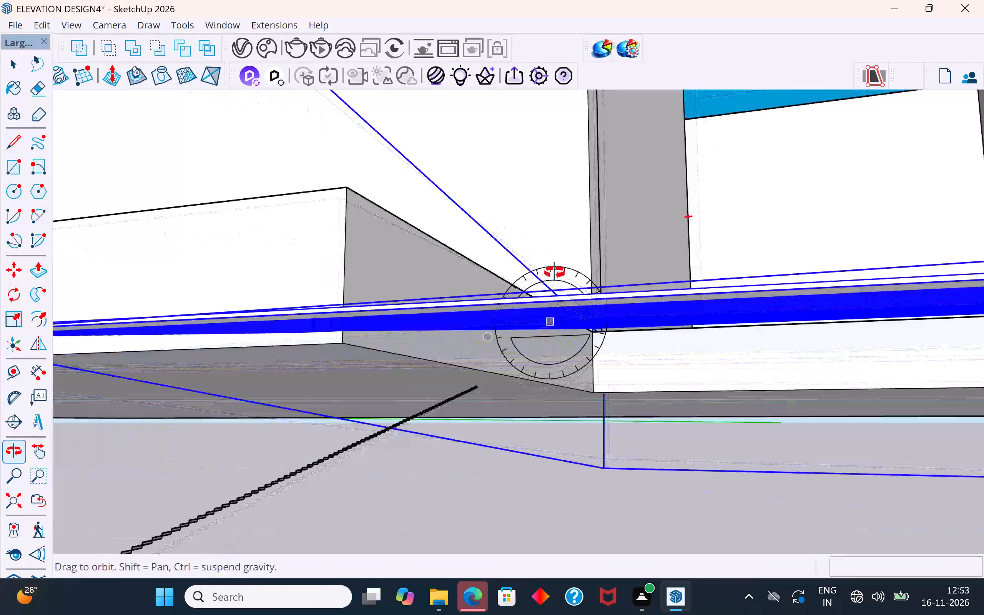
middle_click_drag(555, 273, 409, 236)
scroll(718, 381, "up", 3)
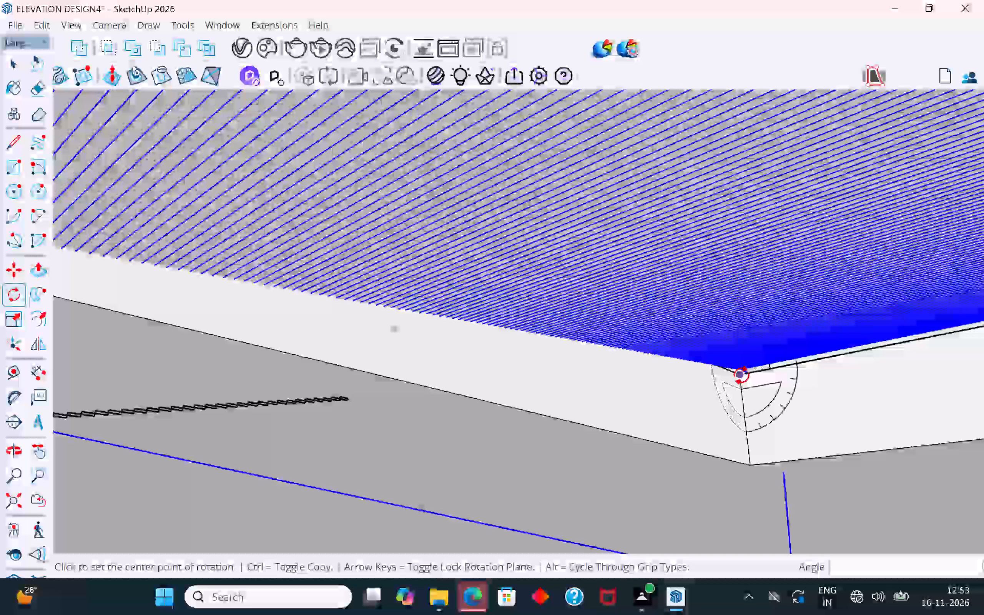
middle_click_drag(741, 375, 672, 358)
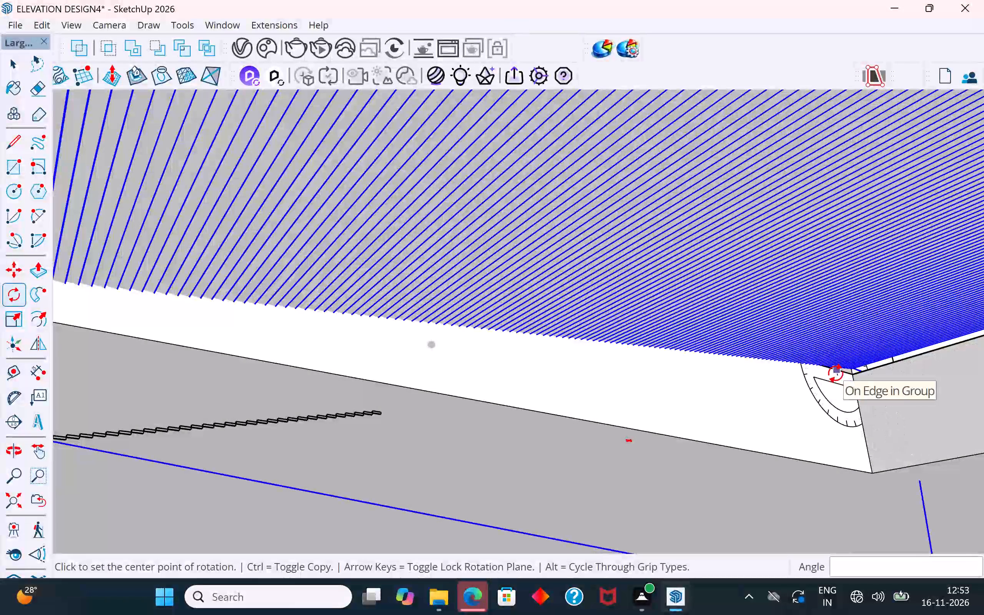
left_click(836, 373)
scroll(814, 355, "down", 1)
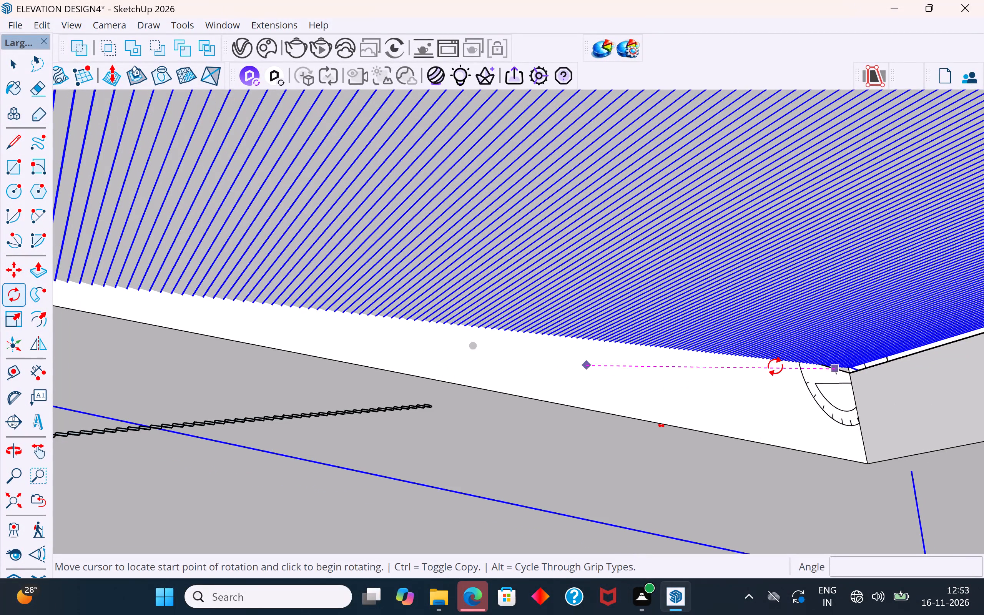
scroll(778, 369, "down", 2)
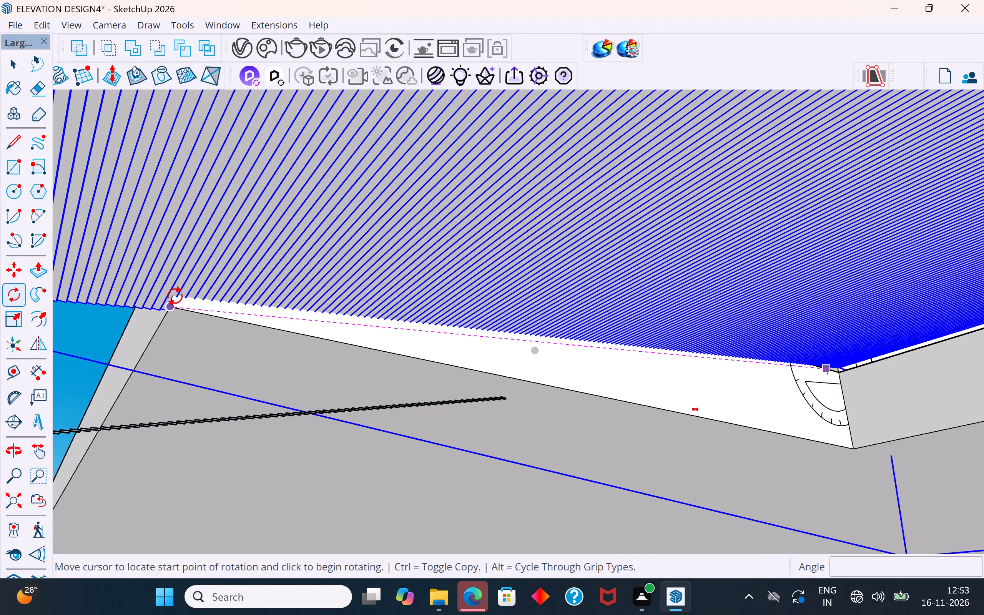
left_click(175, 291)
left_click(174, 298)
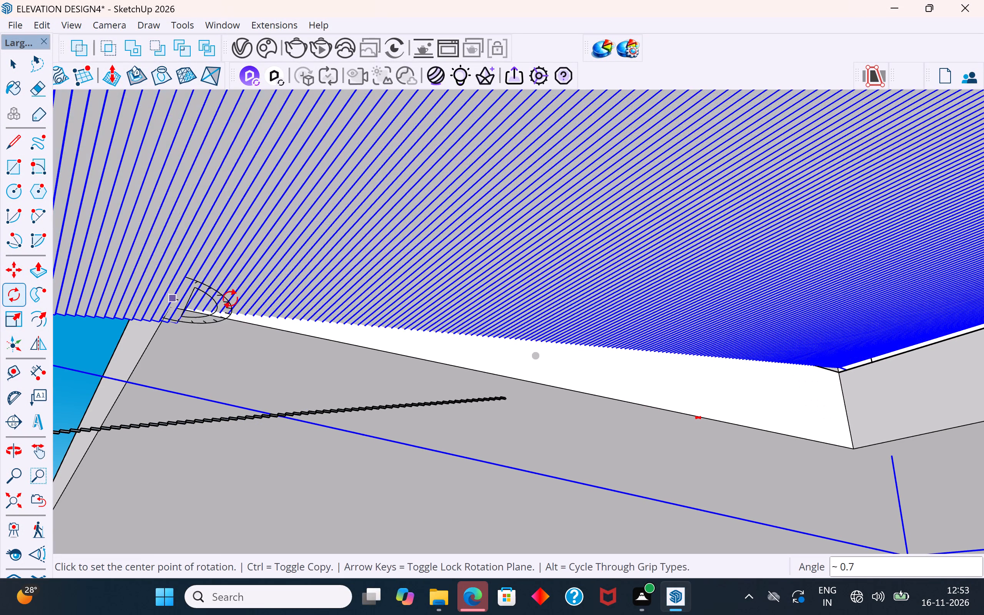
Reselect the strip group and move it about 1 1/4" from its upper corner onto the slab's corner edge.
scroll(327, 317, "down", 4)
middle_click_drag(475, 332, 325, 327)
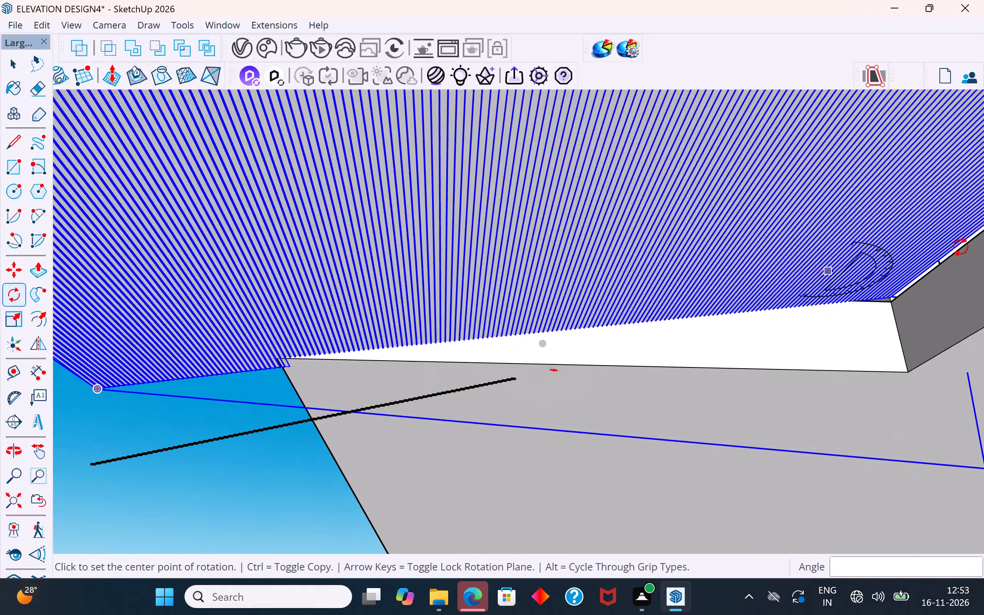
left_click(12, 58)
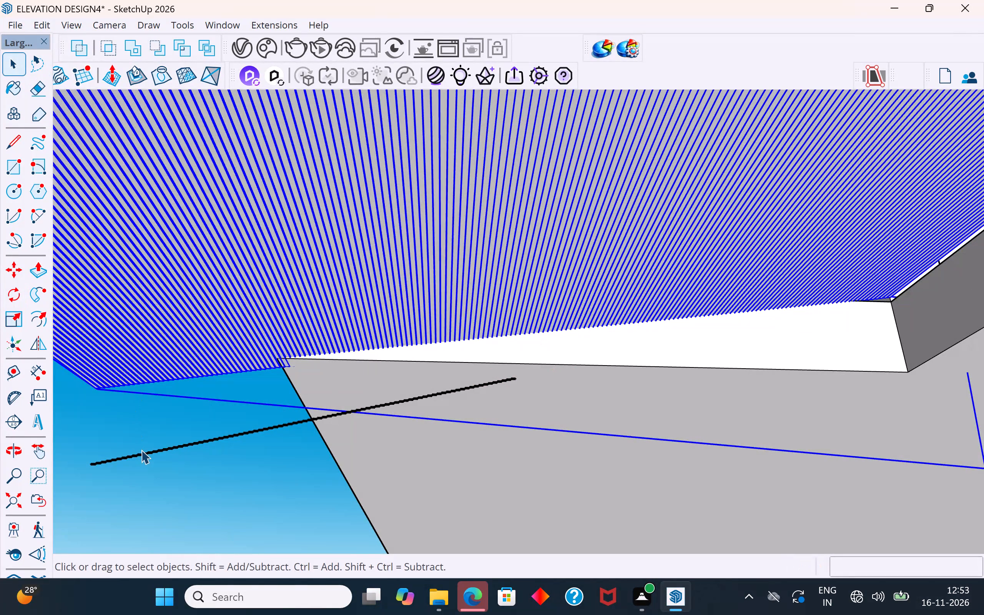
left_click(141, 450)
scroll(108, 431, "down", 2)
scroll(703, 319, "up", 3)
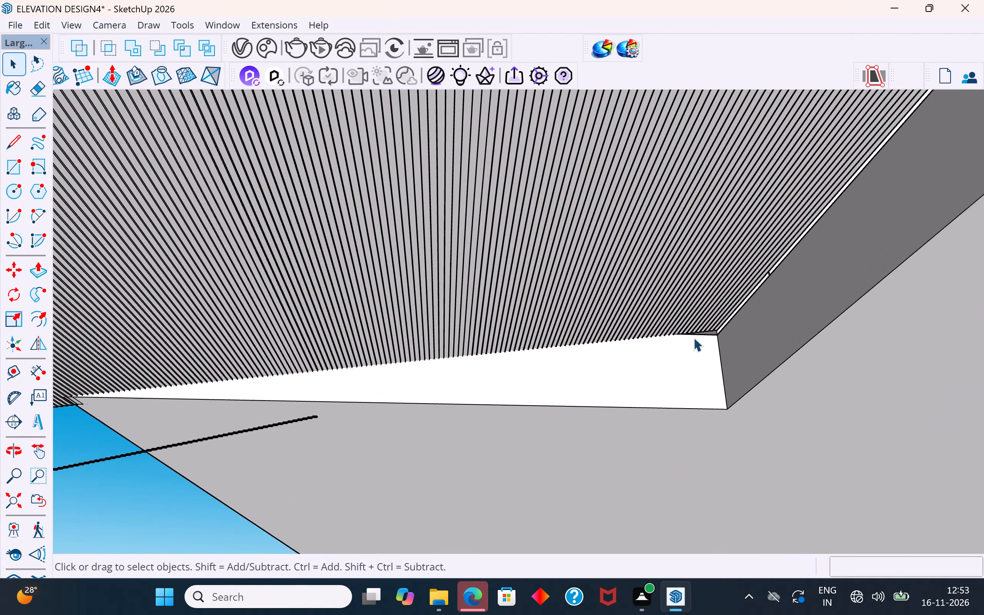
middle_click_drag(693, 339, 704, 356)
left_click(719, 298)
scroll(711, 310, "up", 15)
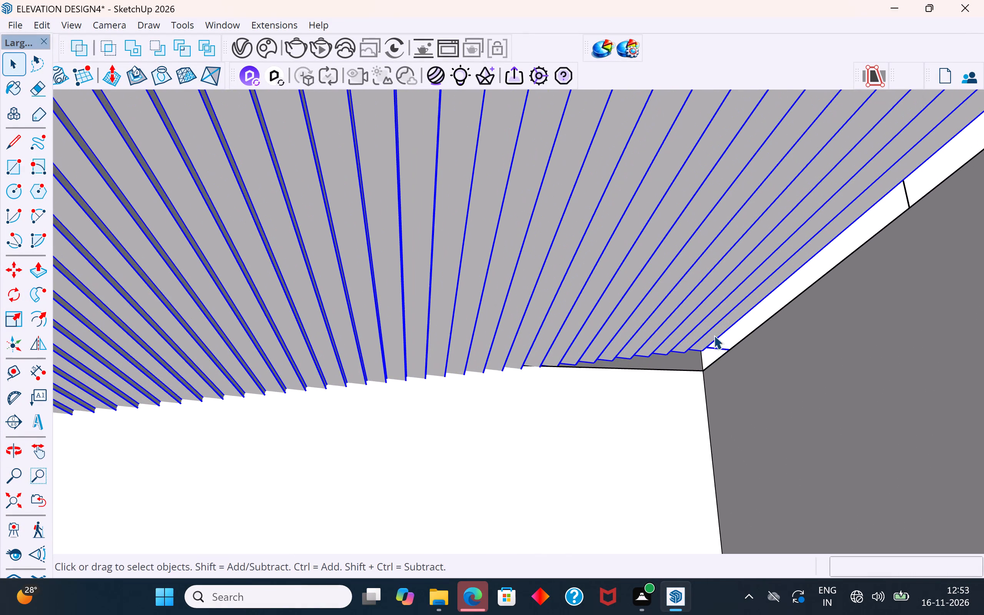
key("m")
left_click(704, 350)
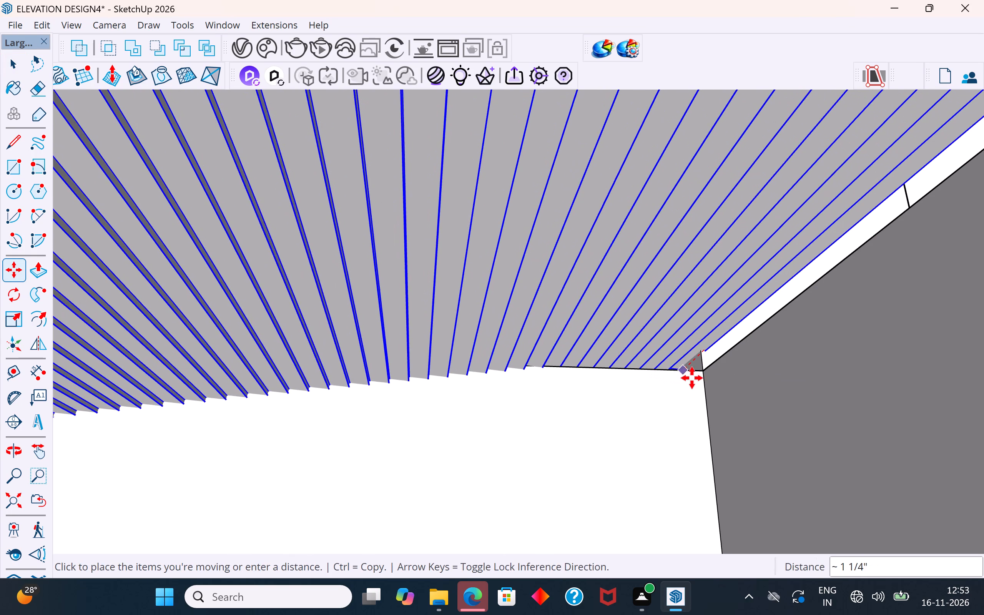
left_click(698, 374)
Move the strip group about 1 5/16" sideways so its upper corner meets the junction of the wall and slab.
scroll(662, 332, "down", 4)
middle_click_drag(658, 333, 706, 542)
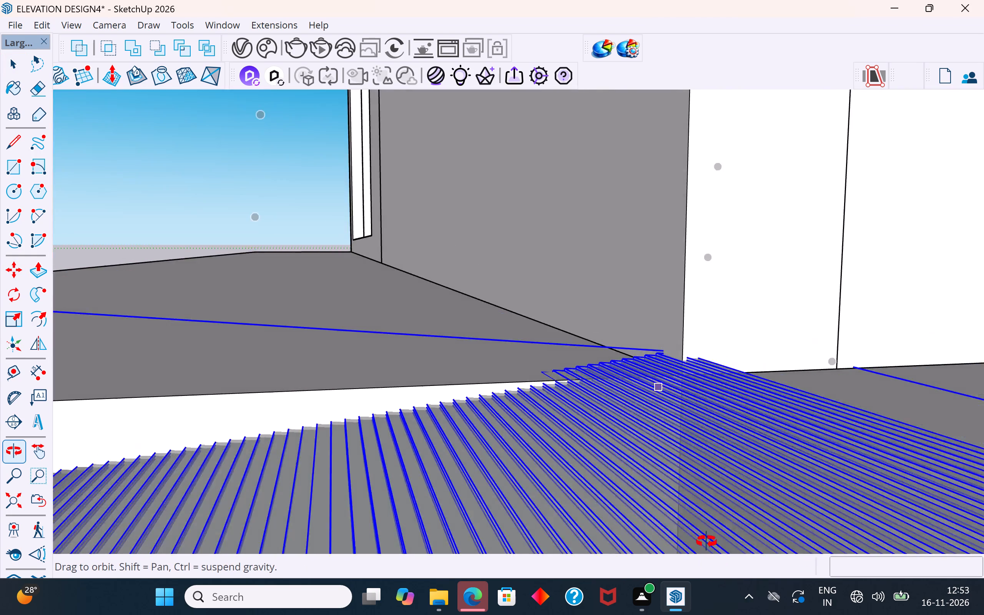
middle_click_drag(706, 542, 733, 614)
middle_click_drag(615, 364, 864, 434)
scroll(440, 298, "down", 2)
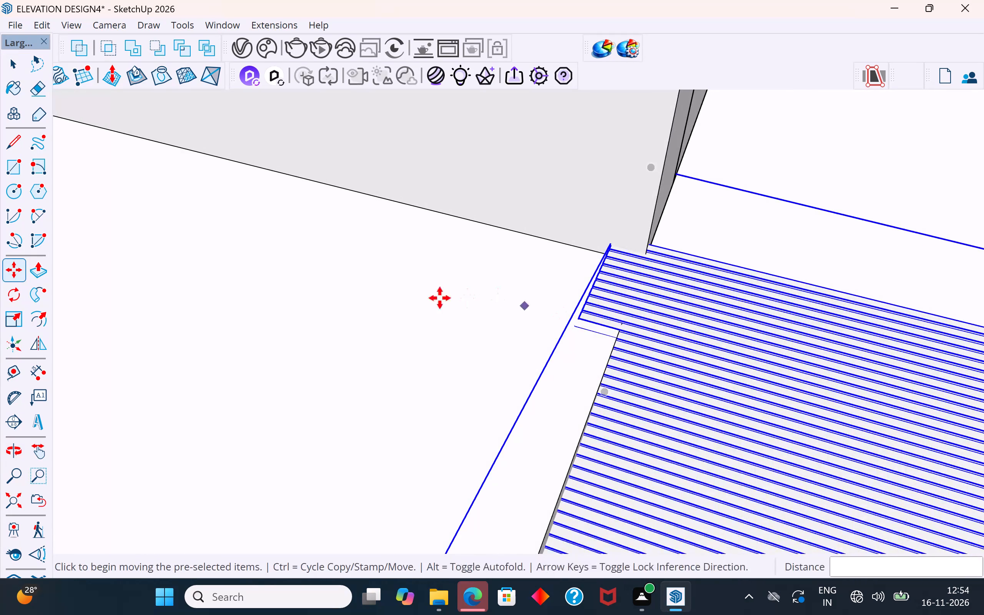
scroll(440, 298, "down", 8)
scroll(305, 316, "down", 10)
middle_click_drag(307, 315, 392, 349)
scroll(371, 346, "down", 4)
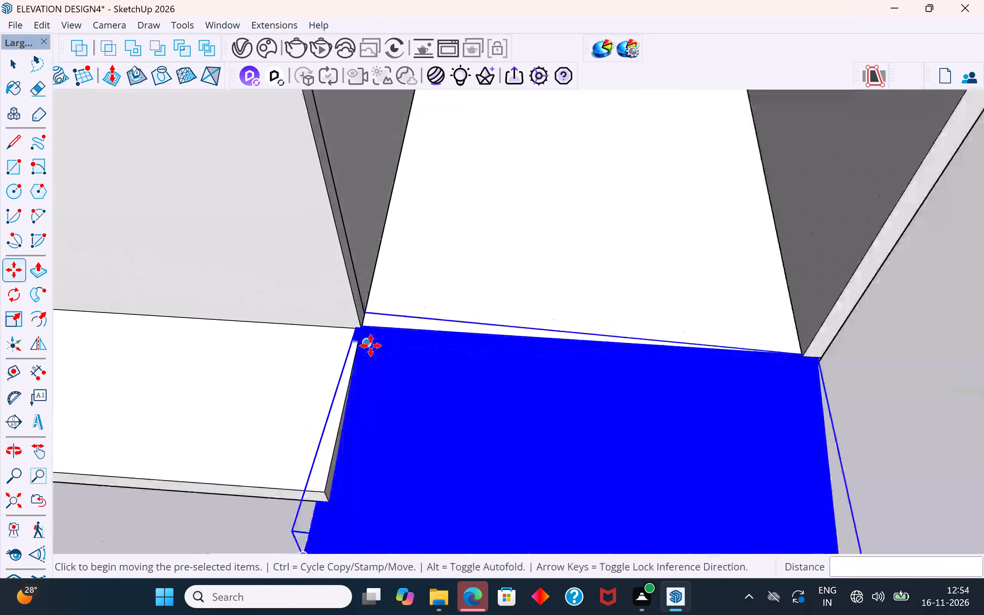
middle_click_drag(442, 367, 550, 266)
scroll(239, 387, "up", 8)
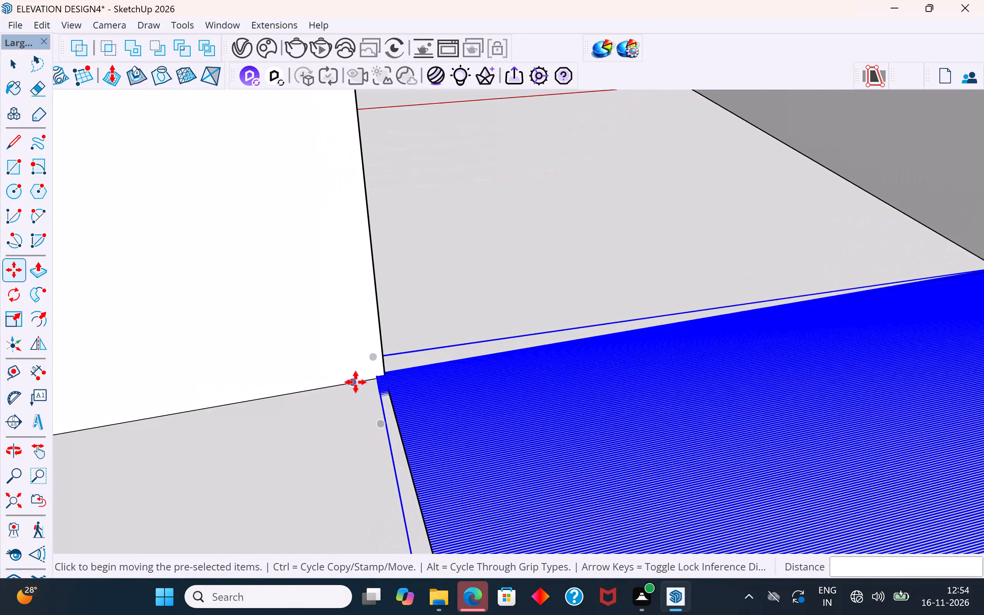
scroll(356, 382, "up", 12)
key("m")
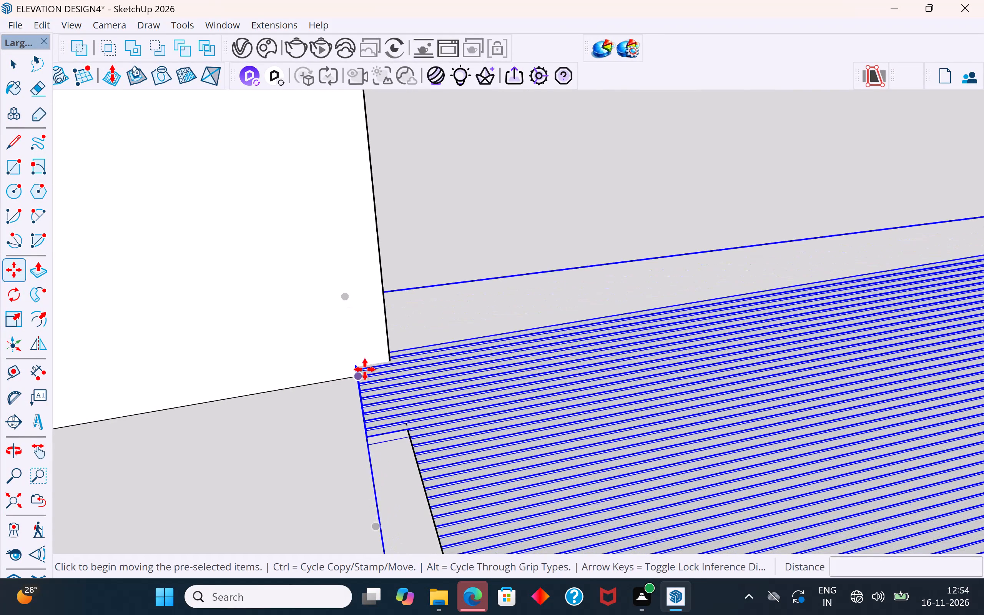
left_click(357, 369)
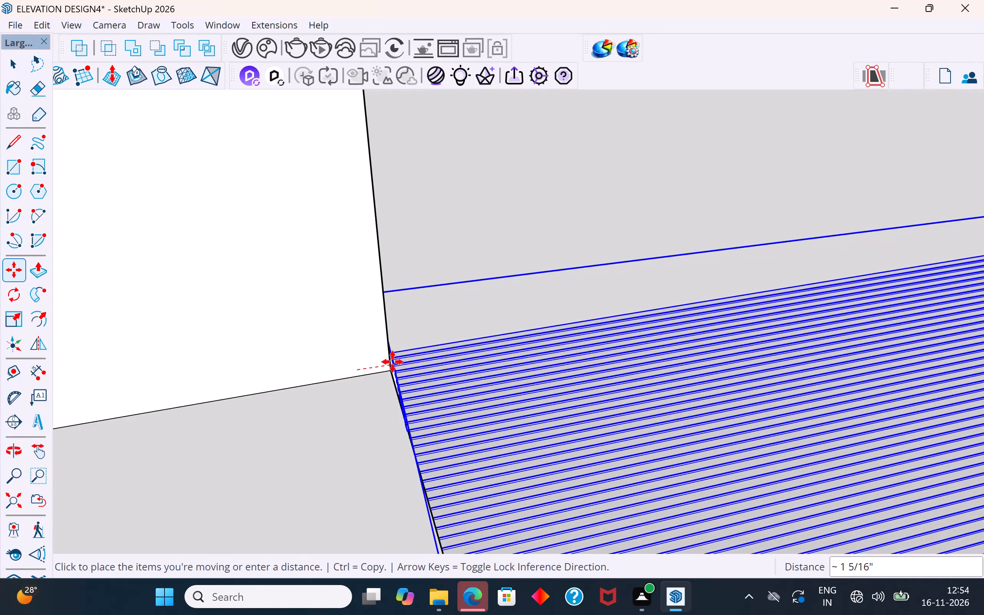
left_click(392, 362)
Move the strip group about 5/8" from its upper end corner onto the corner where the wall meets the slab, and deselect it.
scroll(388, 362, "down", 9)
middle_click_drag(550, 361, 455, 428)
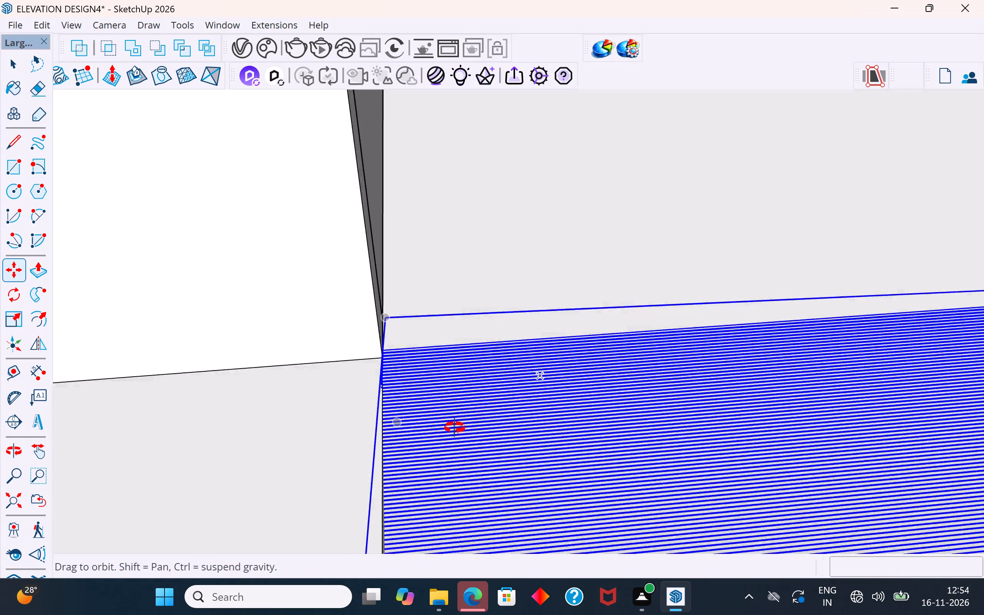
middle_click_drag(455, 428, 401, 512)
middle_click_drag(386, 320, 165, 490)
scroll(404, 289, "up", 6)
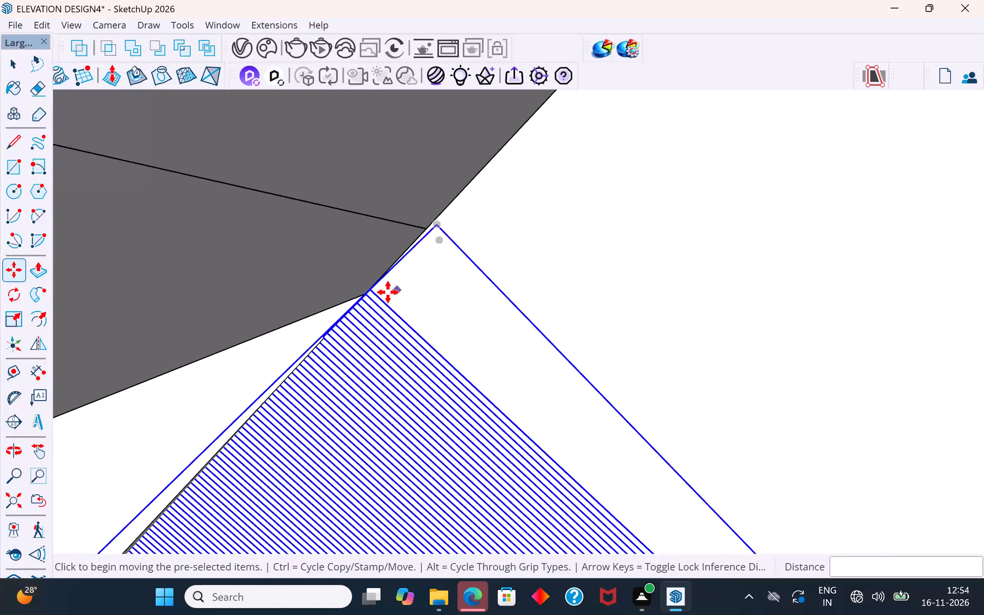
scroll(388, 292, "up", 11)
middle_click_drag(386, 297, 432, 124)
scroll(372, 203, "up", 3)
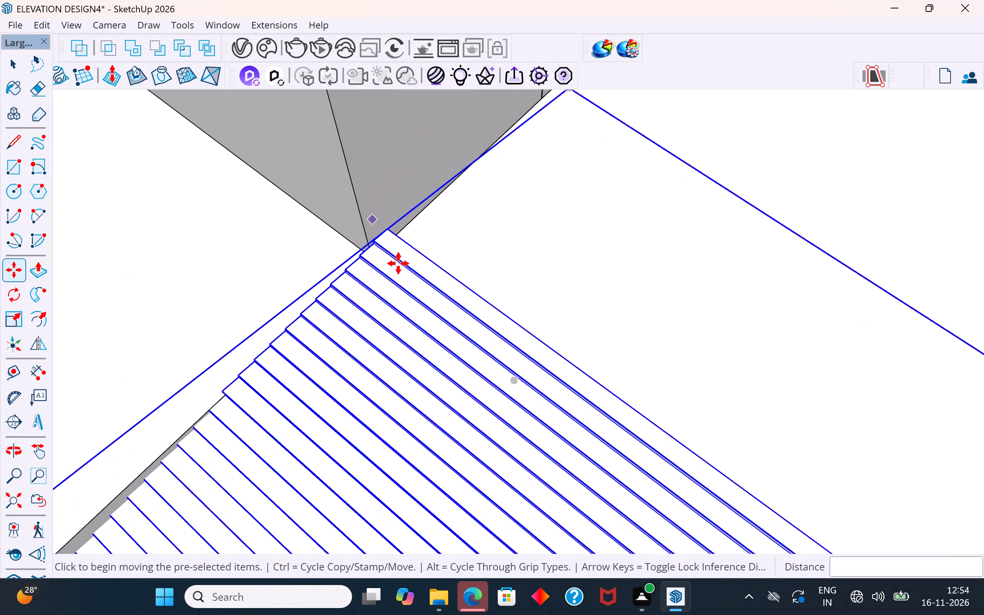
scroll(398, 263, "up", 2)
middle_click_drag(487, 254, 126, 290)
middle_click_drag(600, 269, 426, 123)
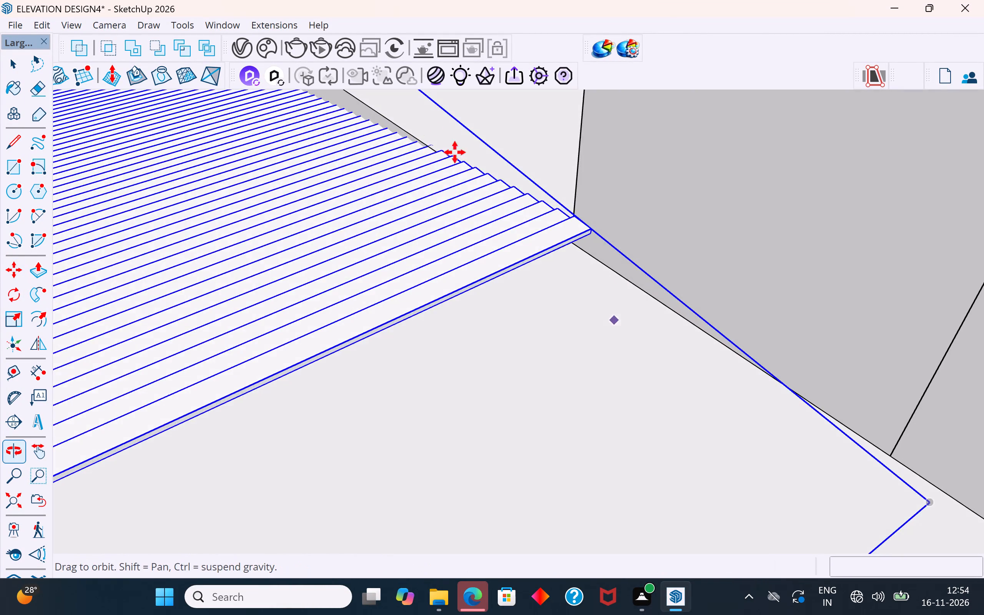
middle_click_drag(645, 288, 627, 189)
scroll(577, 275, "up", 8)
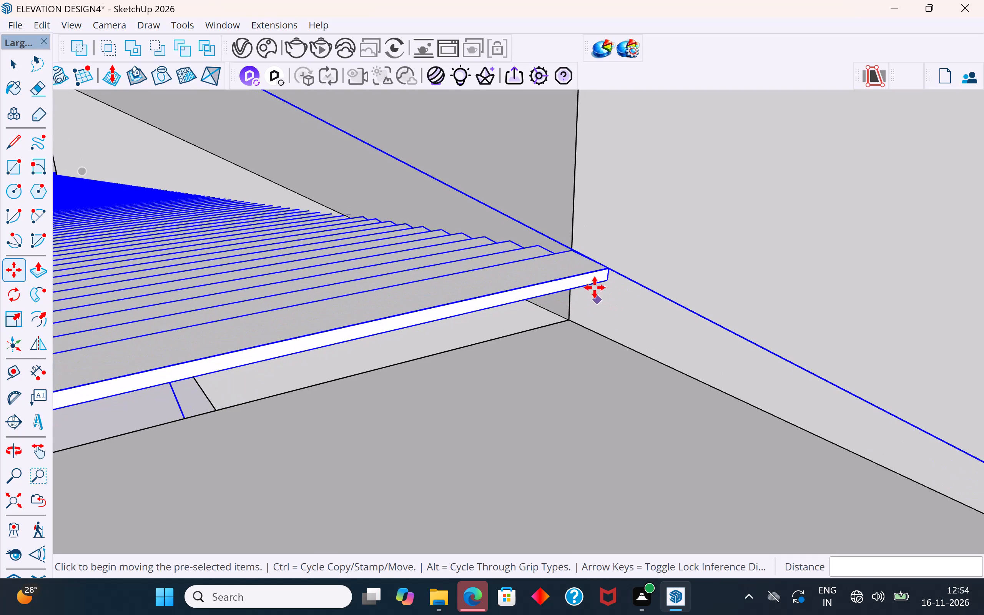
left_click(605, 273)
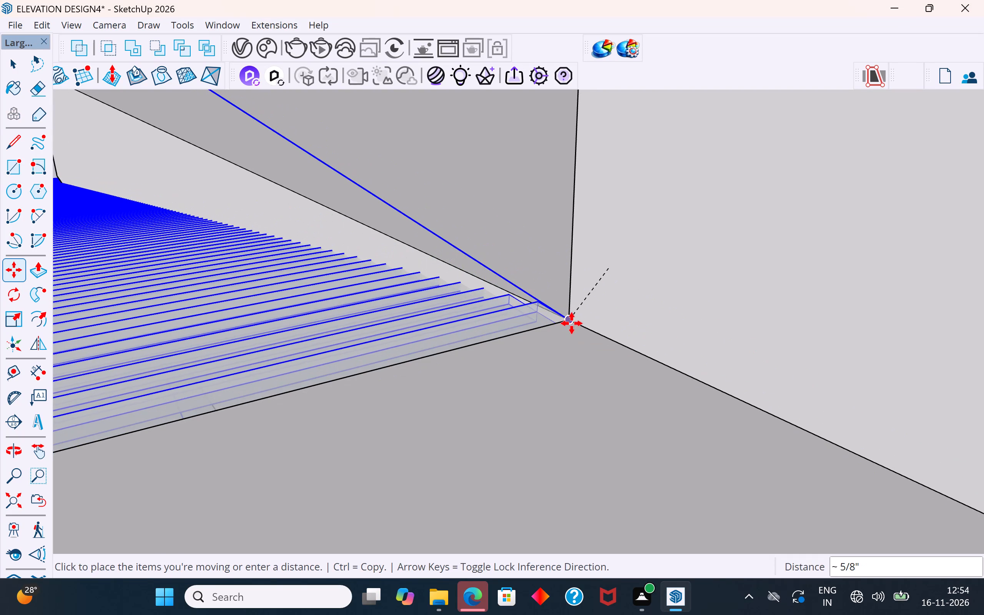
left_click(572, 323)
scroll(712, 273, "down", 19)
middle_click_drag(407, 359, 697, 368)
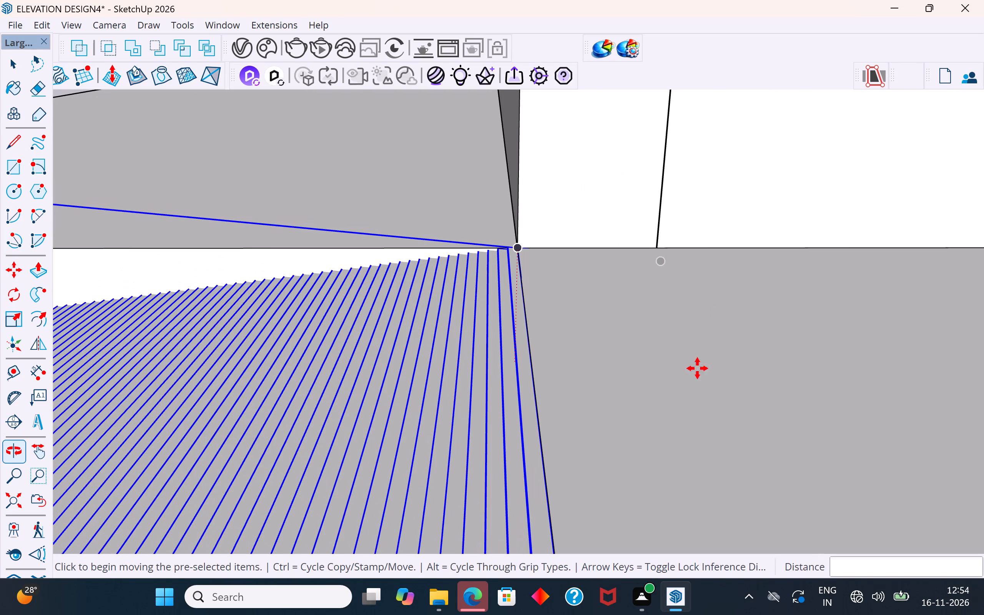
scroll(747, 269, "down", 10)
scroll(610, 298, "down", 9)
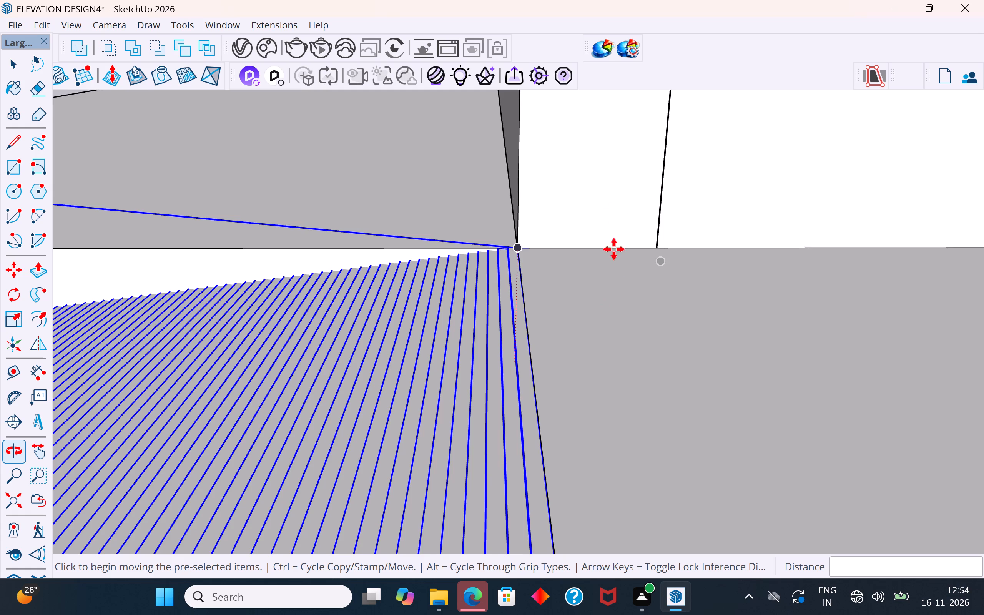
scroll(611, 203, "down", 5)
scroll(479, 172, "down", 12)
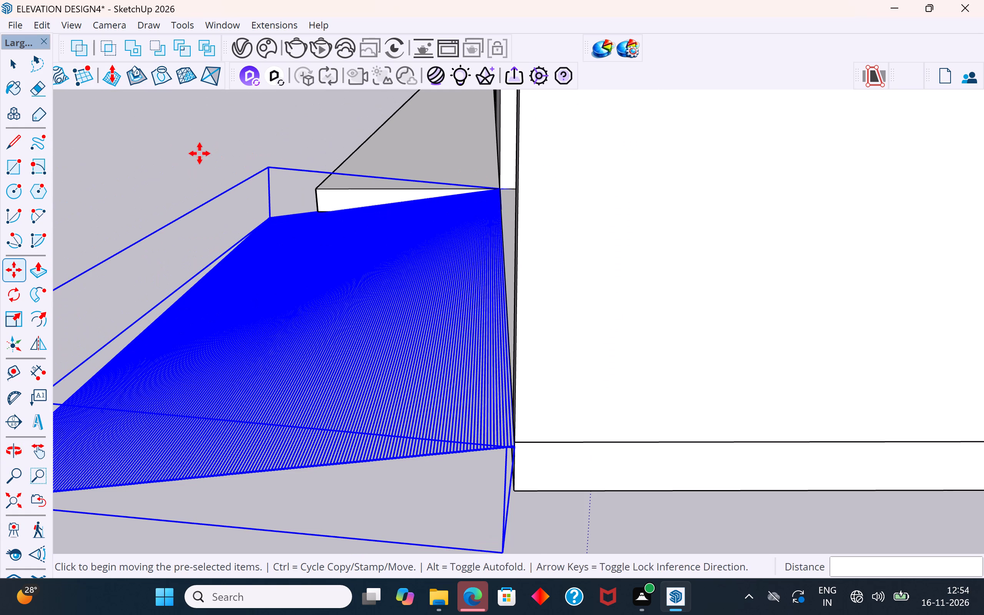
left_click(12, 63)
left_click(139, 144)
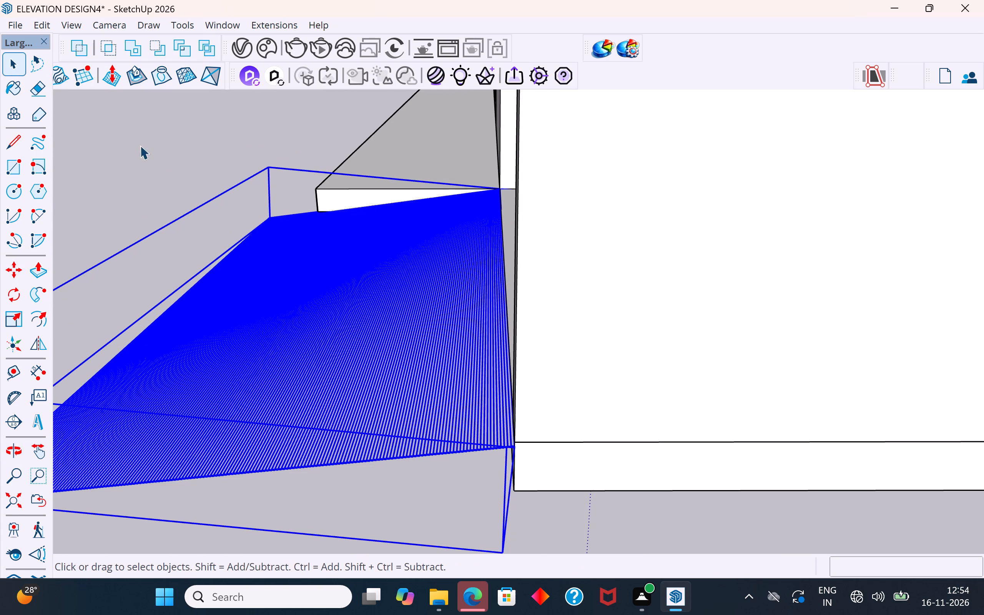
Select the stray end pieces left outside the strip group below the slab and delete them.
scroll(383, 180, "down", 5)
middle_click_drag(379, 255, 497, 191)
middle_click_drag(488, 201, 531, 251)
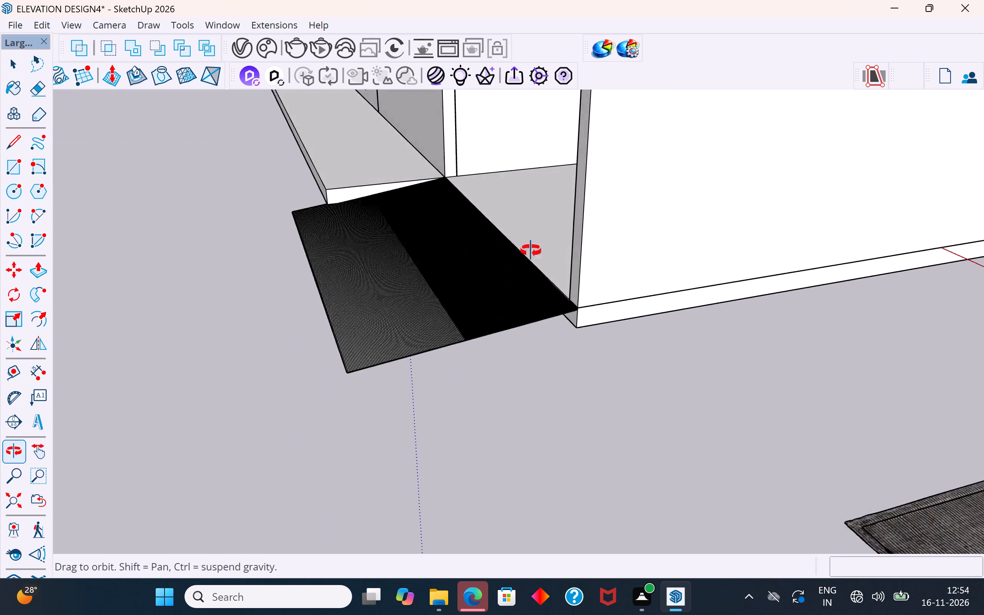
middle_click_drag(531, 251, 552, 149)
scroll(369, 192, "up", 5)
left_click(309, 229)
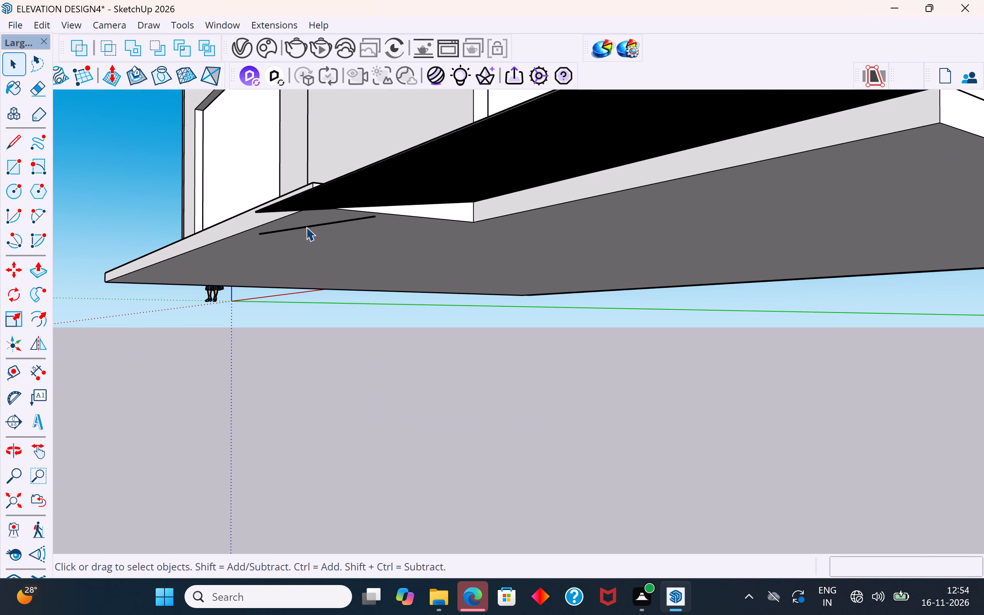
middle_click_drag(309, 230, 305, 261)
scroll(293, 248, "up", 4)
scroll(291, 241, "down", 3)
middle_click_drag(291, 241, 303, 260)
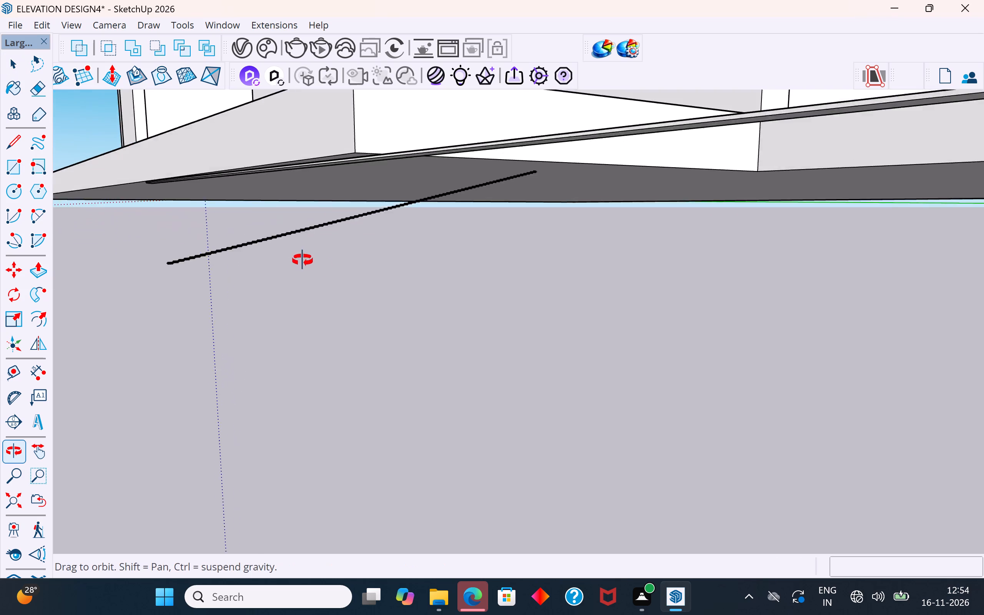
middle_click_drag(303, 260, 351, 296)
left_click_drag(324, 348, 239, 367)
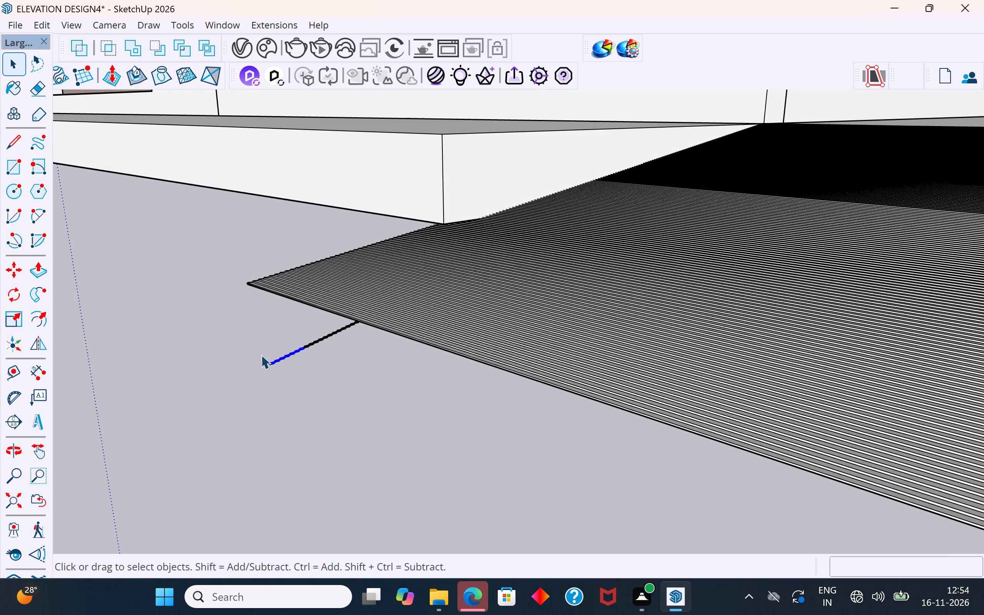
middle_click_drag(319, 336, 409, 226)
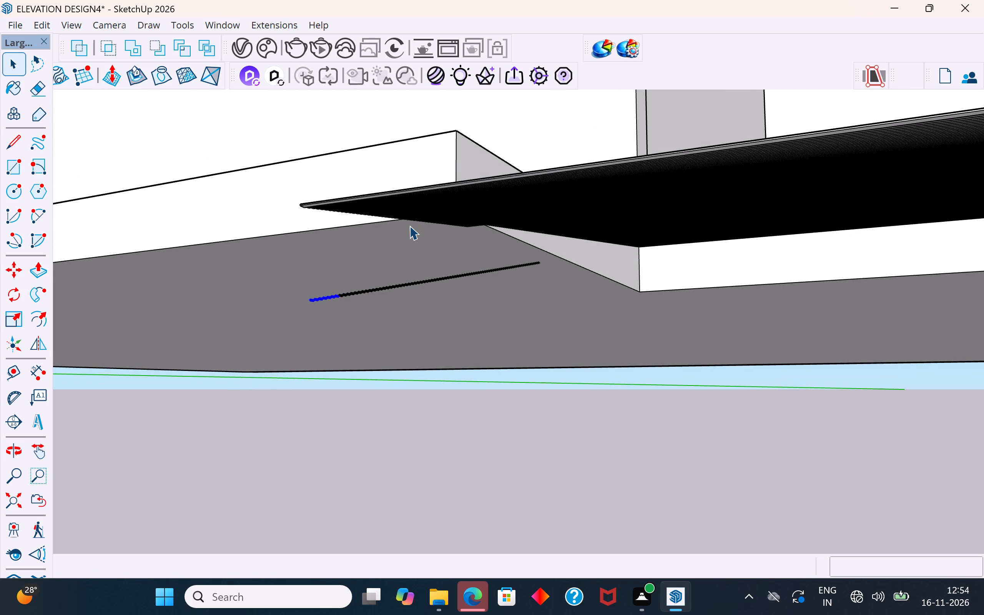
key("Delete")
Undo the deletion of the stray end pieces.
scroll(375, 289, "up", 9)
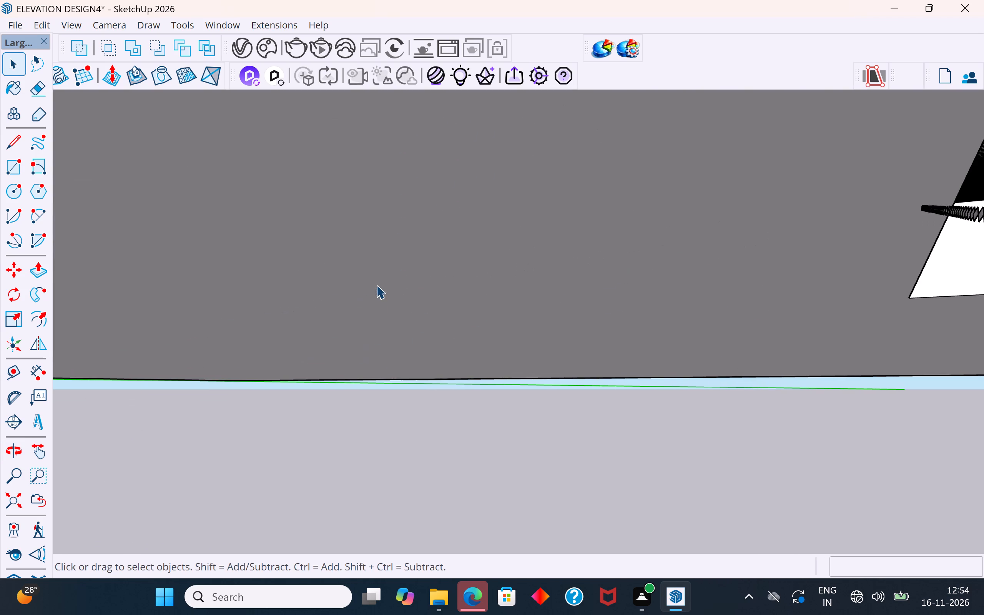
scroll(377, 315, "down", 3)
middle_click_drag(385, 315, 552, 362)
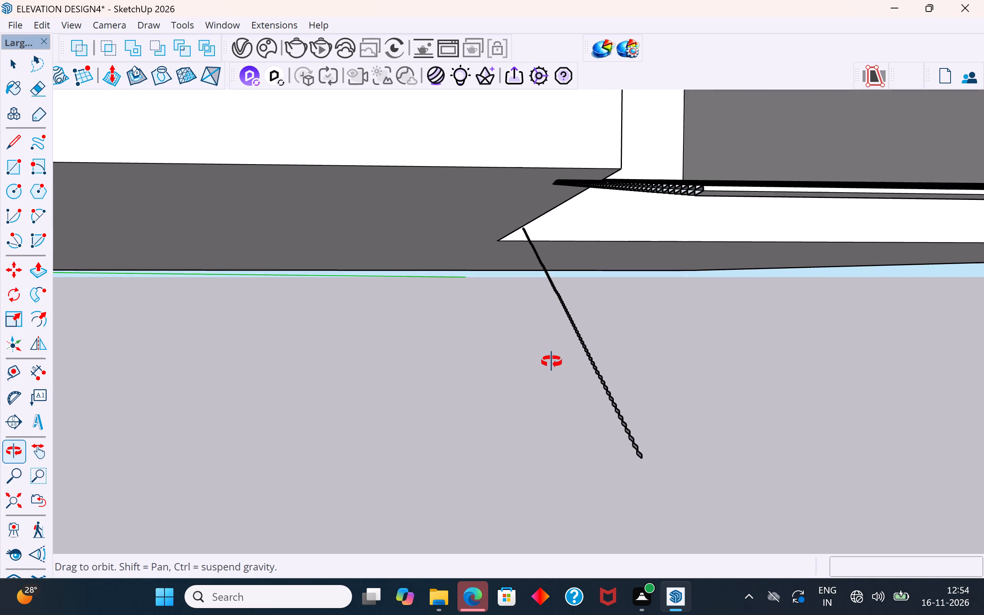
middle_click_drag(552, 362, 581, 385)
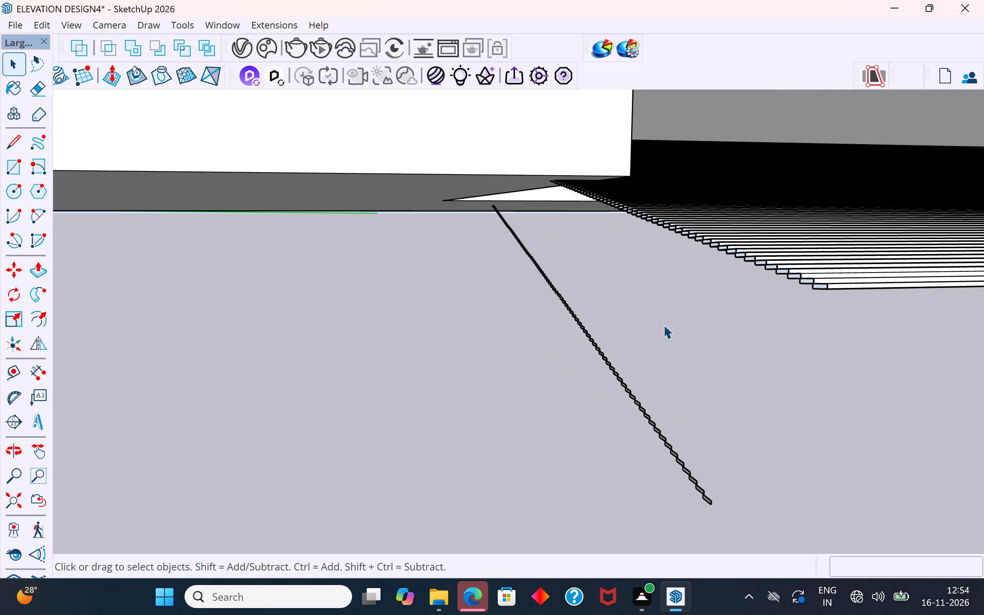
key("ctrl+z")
Undo the recent moves and rotations of the strip group to bring the strips back in line with their stray end pieces.
scroll(600, 320, "down", 4)
scroll(600, 320, "up", 3)
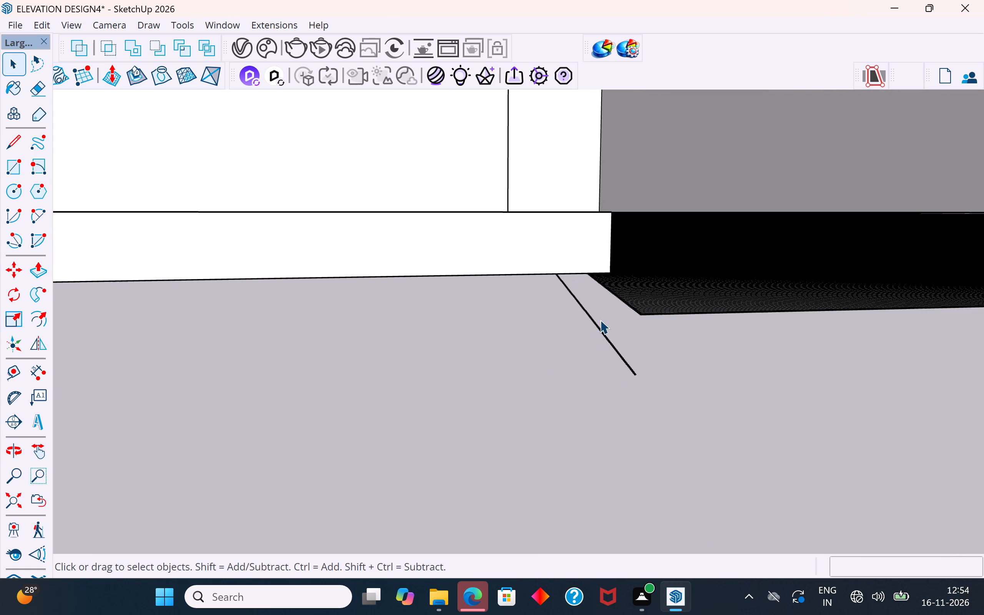
scroll(600, 320, "up", 5)
scroll(619, 353, "down", 3)
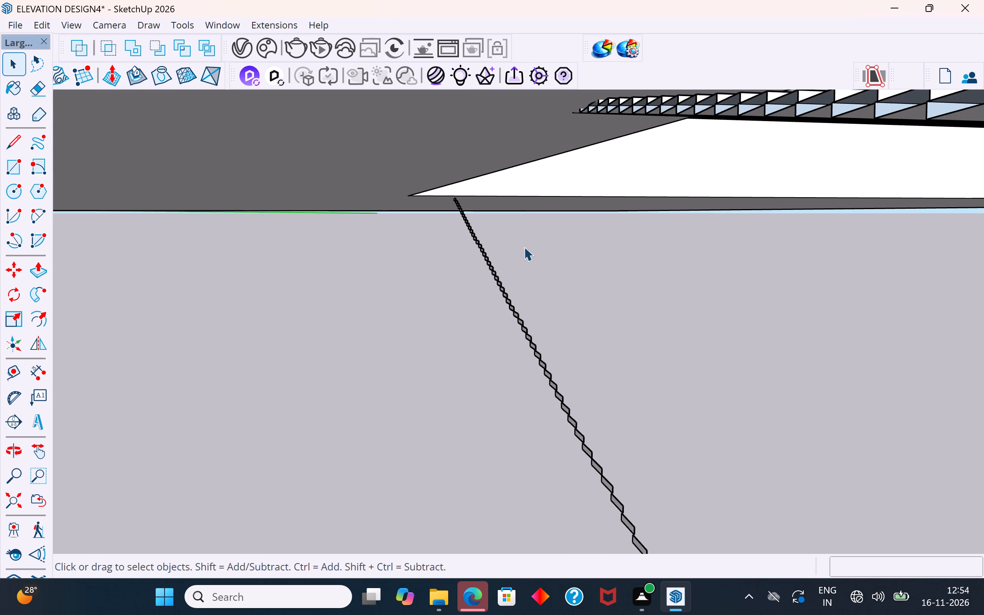
middle_click_drag(523, 247, 465, 210)
middle_click_drag(451, 204, 363, 196)
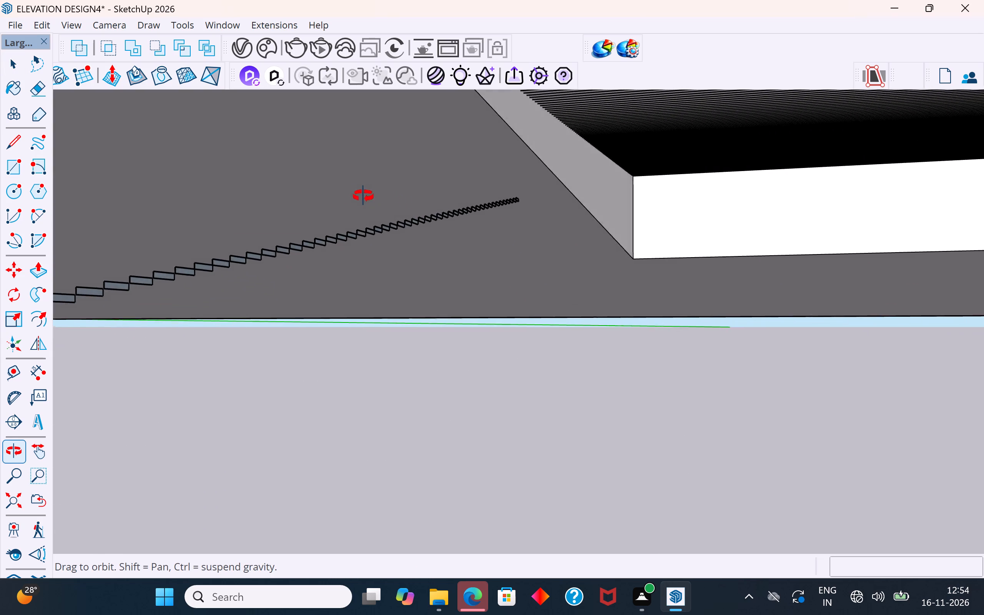
middle_click_drag(363, 196, 360, 219)
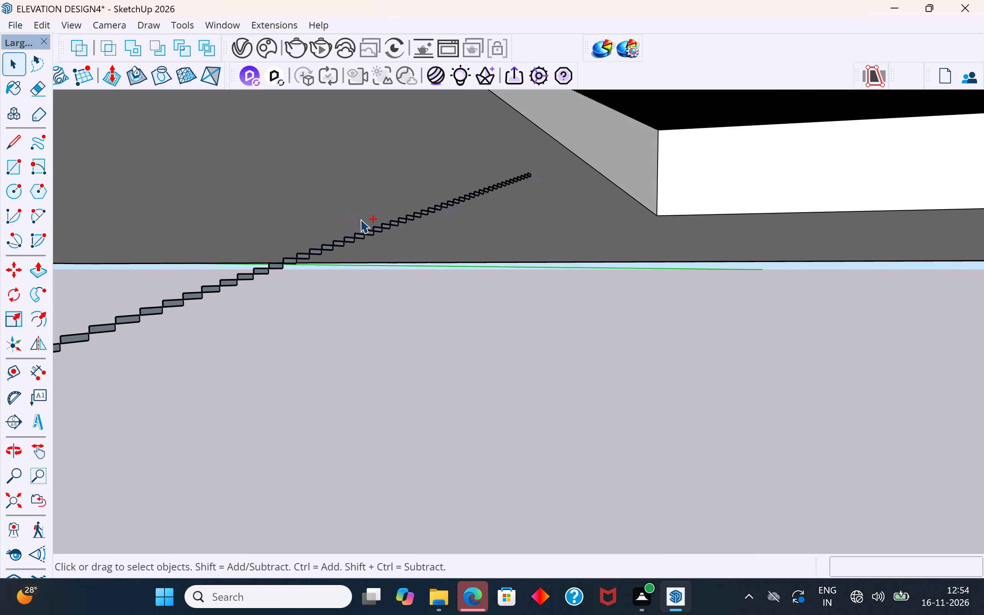
key("ctrl+z")
key("ctrl+z")
key("ctrl+z")
key("ctrl+z")
key("ctrl+z")
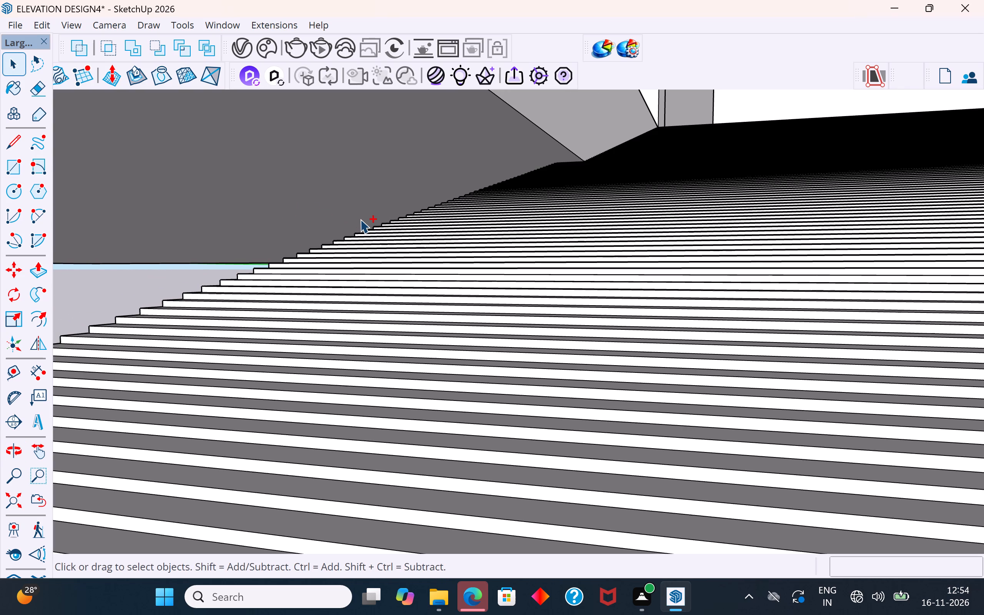
scroll(522, 218, "down", 16)
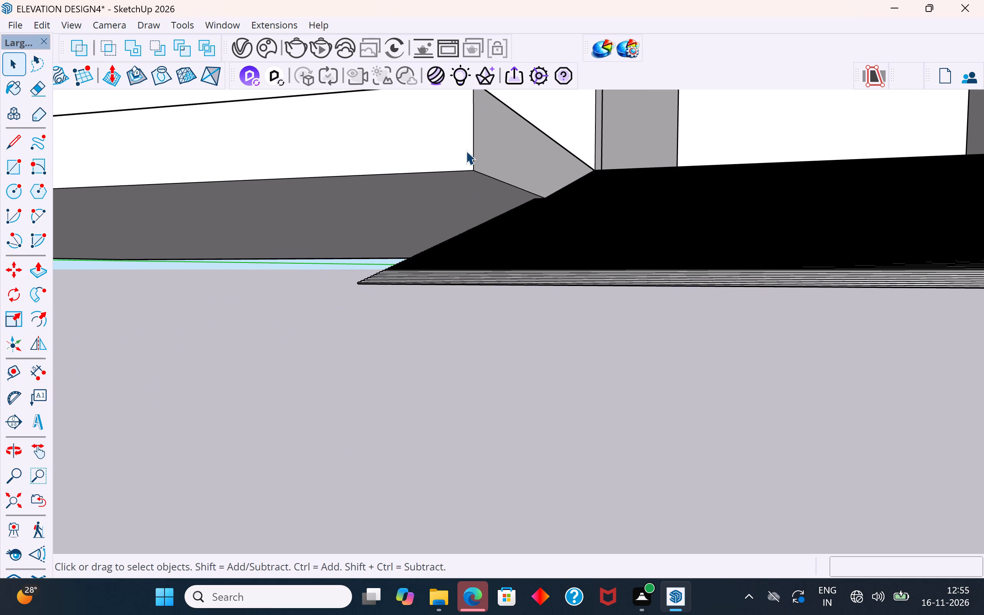
Hide the slab beside the strips and the large neighbouring group that blocks the view of them.
left_click(466, 151)
right_click(466, 151)
left_click(500, 51)
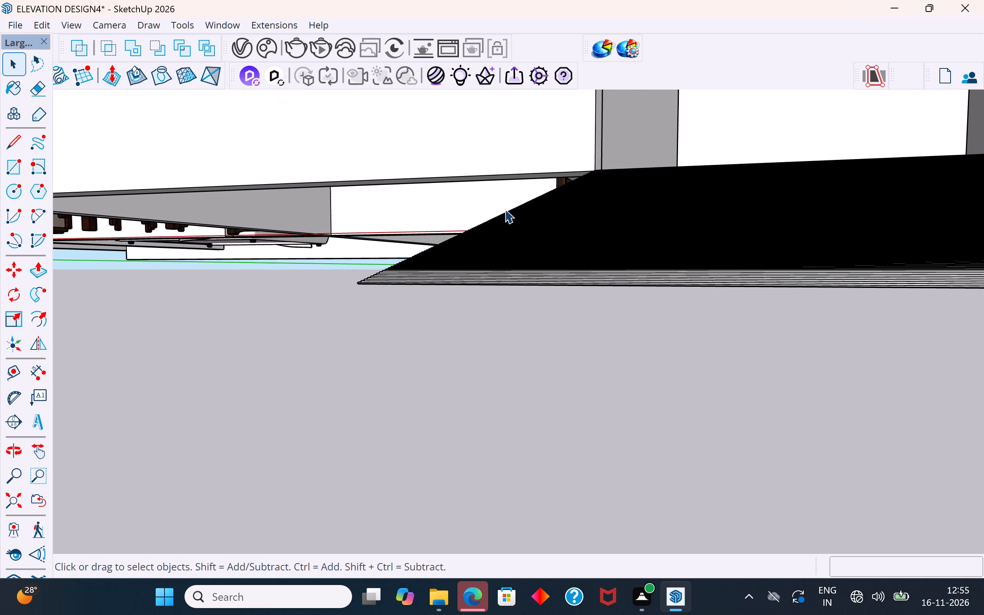
middle_click_drag(511, 213, 495, 364)
scroll(495, 364, "down", 12)
middle_click_drag(517, 357, 550, 349)
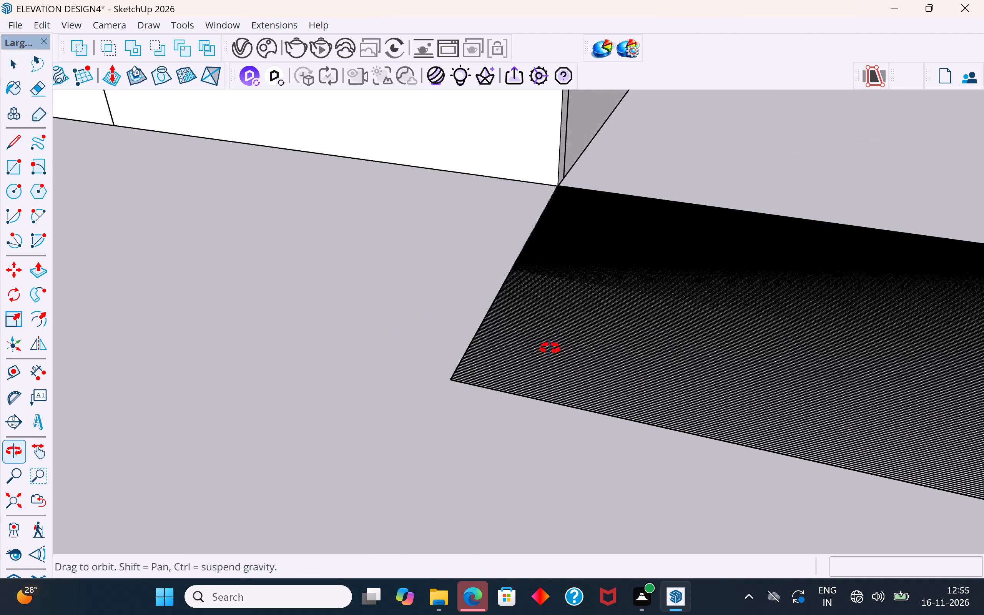
middle_click_drag(550, 349, 947, 308)
middle_click_drag(374, 330, 535, 333)
left_click(150, 289)
right_click(150, 289)
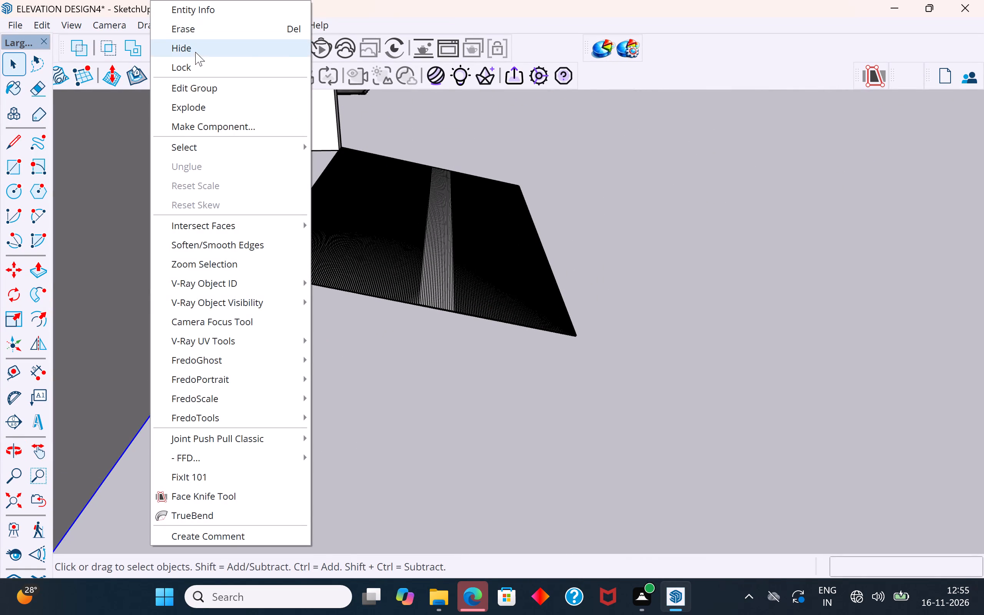
left_click(195, 52)
Hide the two remaining white wall groups behind and beside the strips.
left_click(297, 106)
right_click(297, 106)
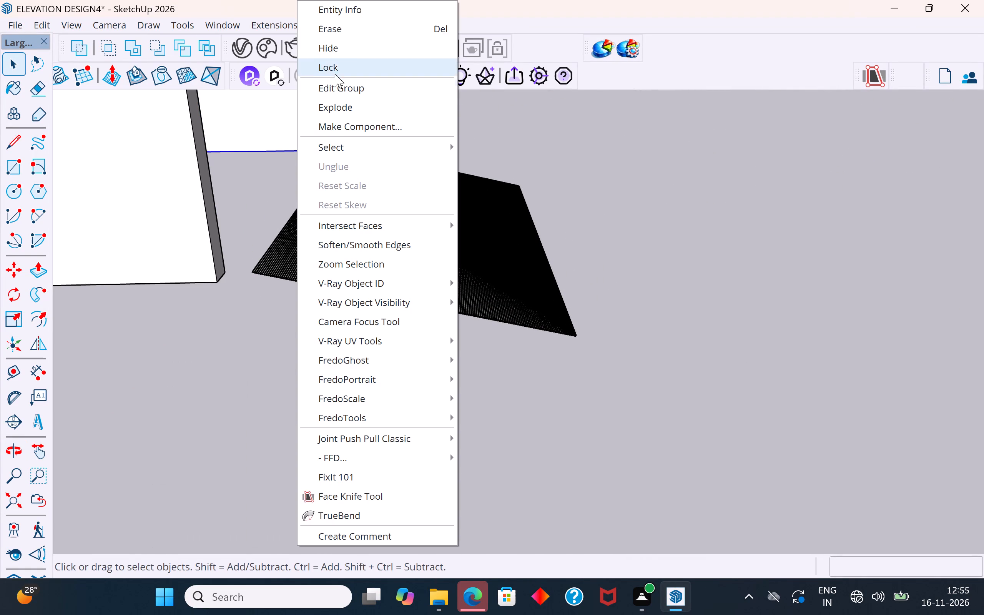
left_click(335, 47)
scroll(386, 165, "up", 1)
middle_click_drag(386, 173, 386, 192)
left_click(149, 261)
right_click(149, 261)
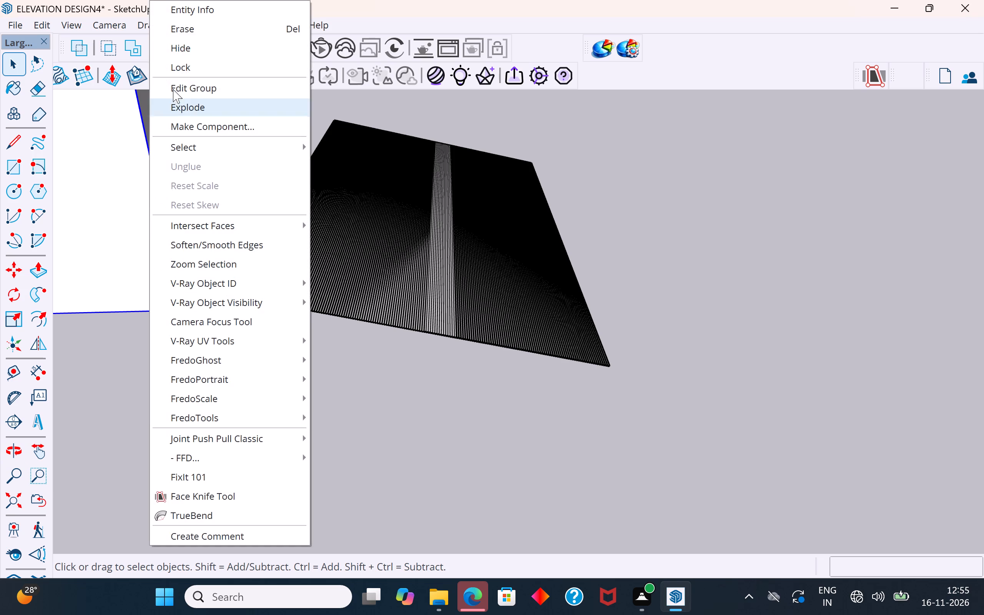
left_click(186, 52)
middle_click_drag(295, 218, 327, 271)
Select all the isolated sloping strips, including their end pieces, and make them one group.
scroll(346, 297, "down", 6)
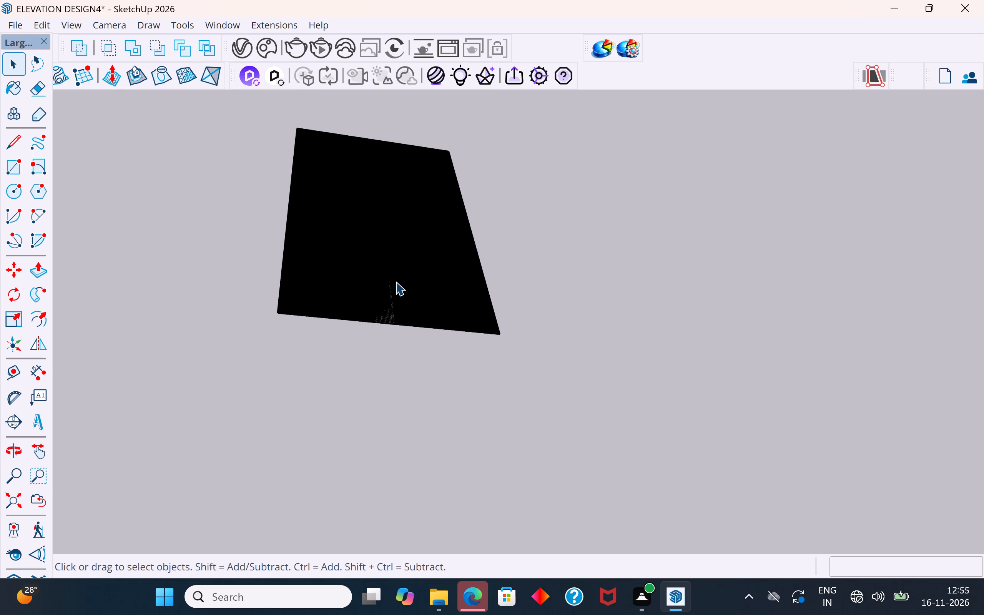
scroll(394, 285, "down", 3)
left_click_drag(516, 136, 247, 328)
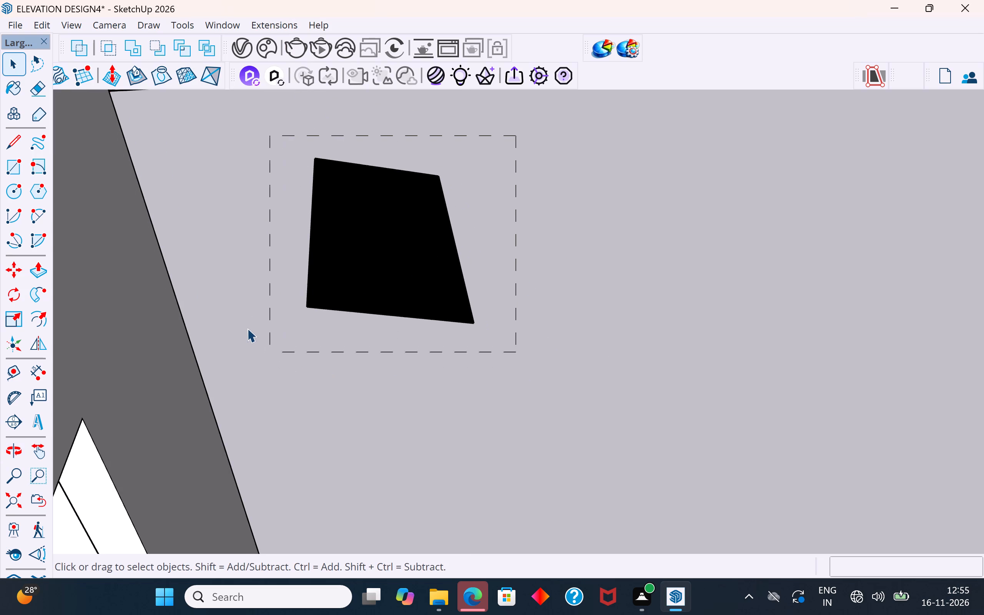
left_click_drag(247, 328, 244, 324)
right_click(379, 272)
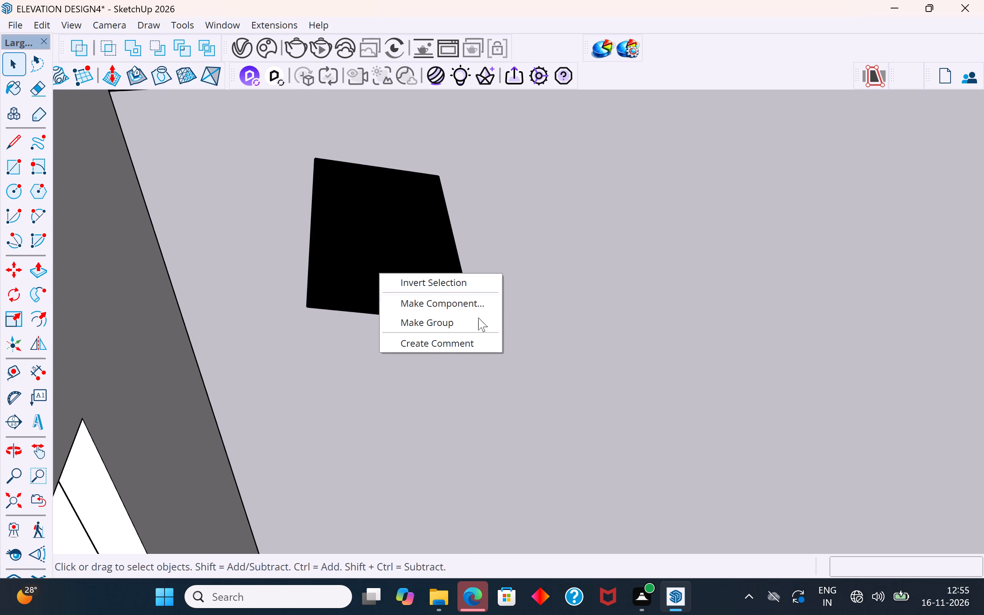
left_click(478, 324)
left_click(513, 326)
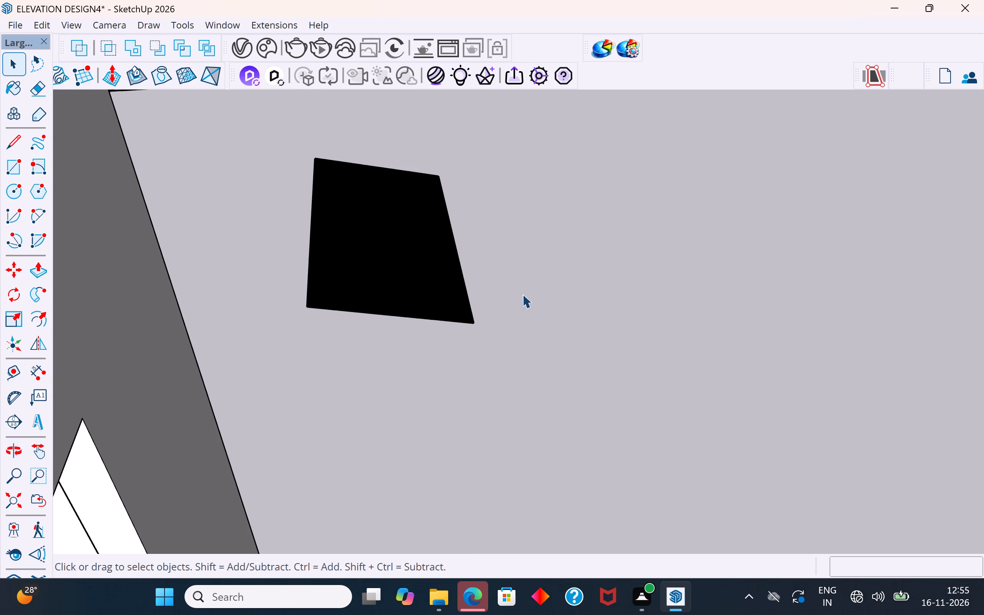
Undo the grouping of the sloping strips and the most recent hiding of the white wall beside them.
key("ctrl+z")
key("ctrl+z")
key("ctrl+z")
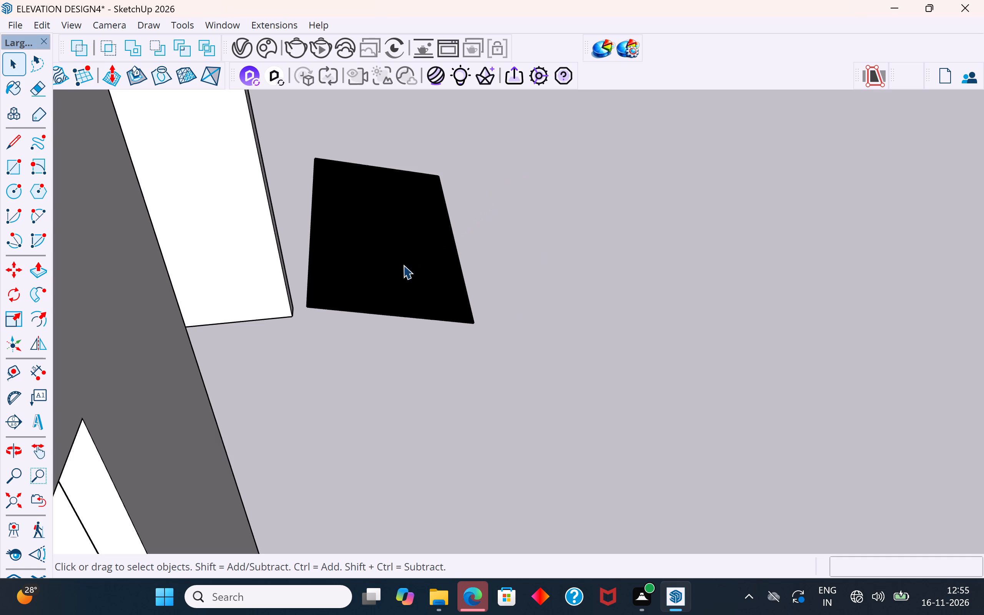
Examine the selected strip group and its lower edge to check whether the end pieces belong to it.
left_click(271, 301)
left_click(172, 351)
left_click(406, 274)
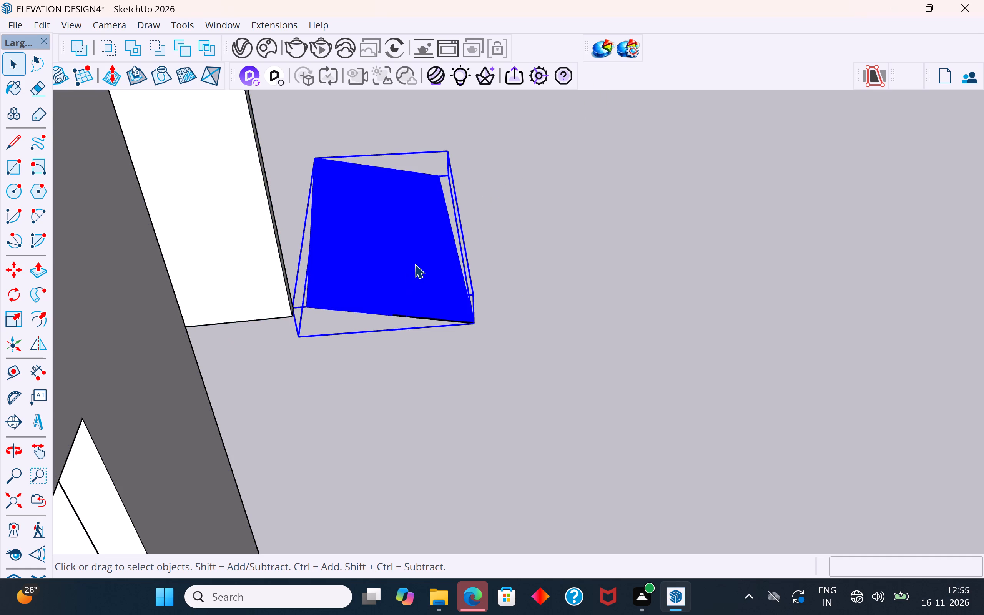
left_click(558, 267)
left_click(406, 290)
middle_click_drag(455, 276, 457, 228)
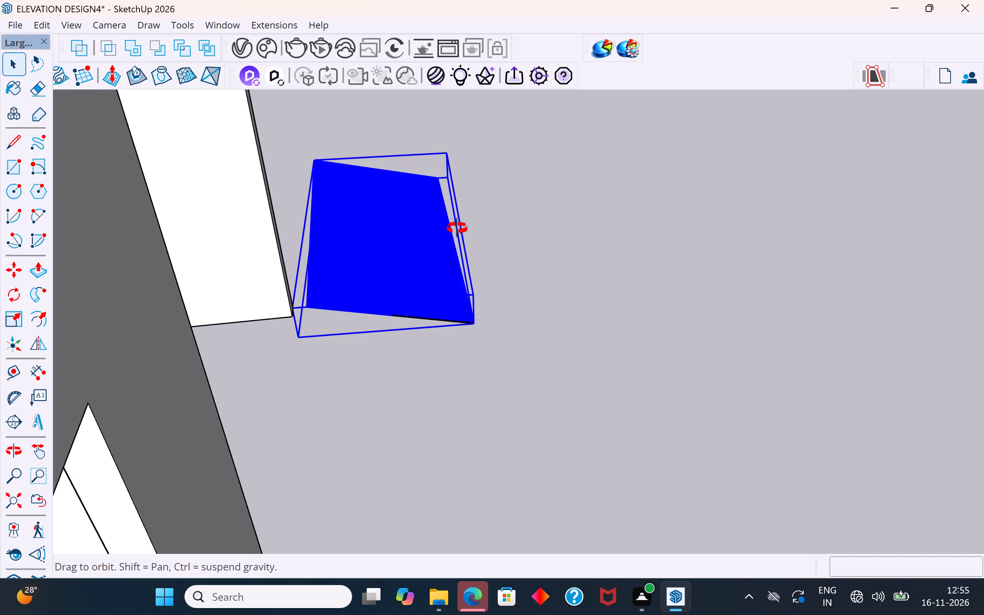
middle_click_drag(457, 228, 368, 88)
scroll(385, 303, "up", 12)
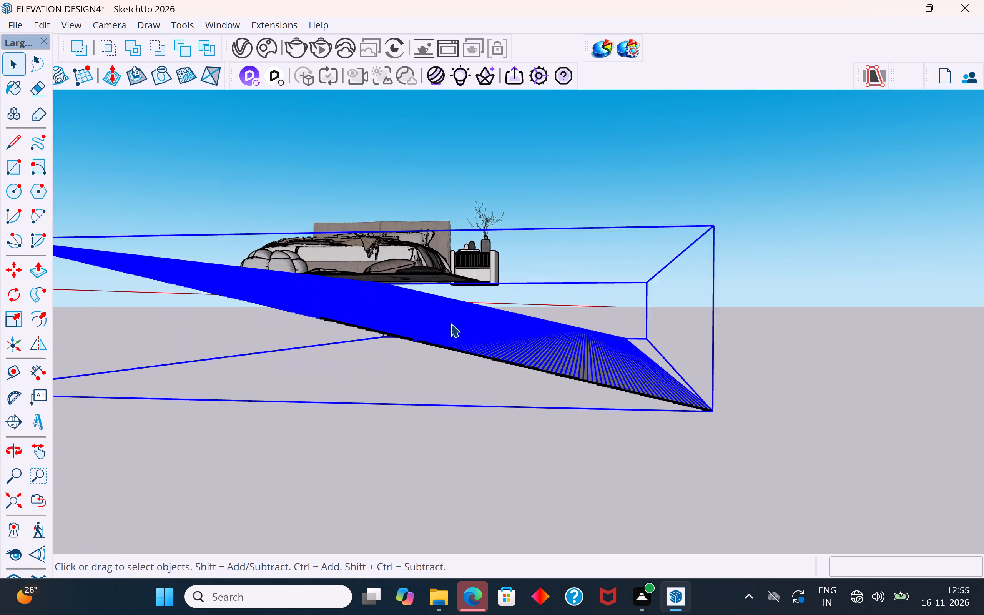
scroll(450, 323, "up", 1)
scroll(495, 347, "up", 1)
middle_click_drag(494, 360, 533, 482)
scroll(362, 326, "down", 9)
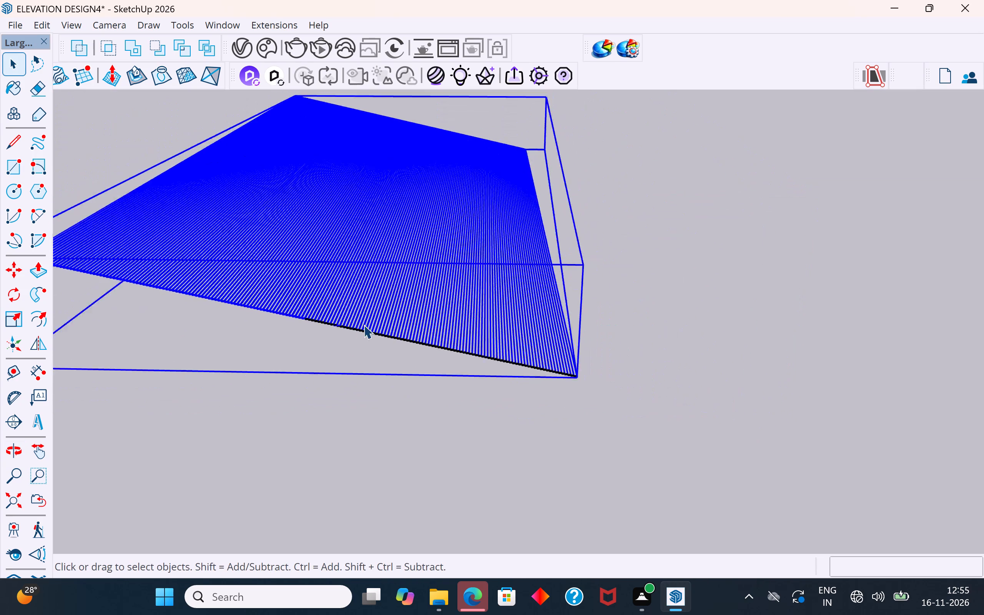
scroll(364, 325, "down", 3)
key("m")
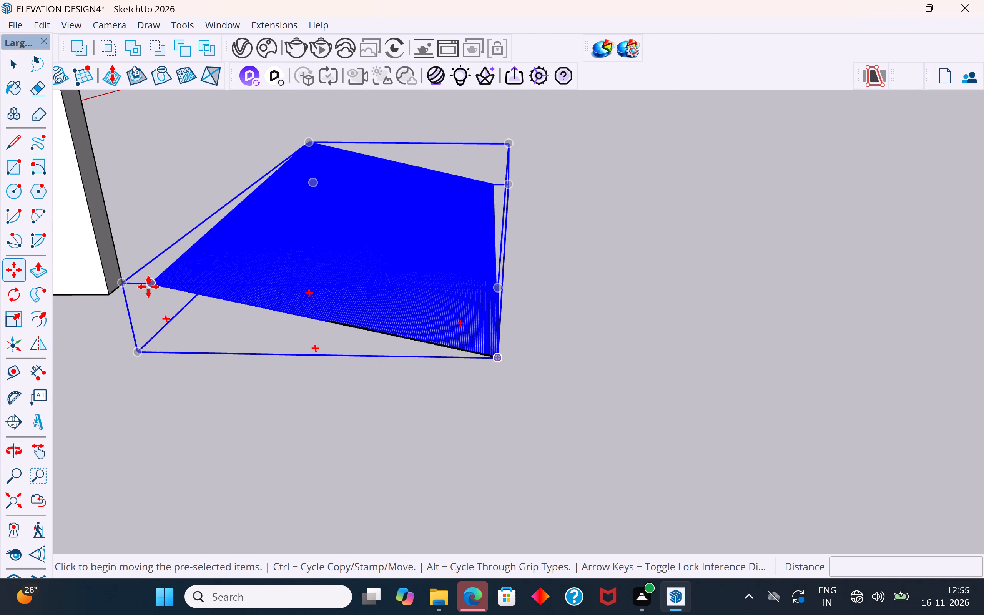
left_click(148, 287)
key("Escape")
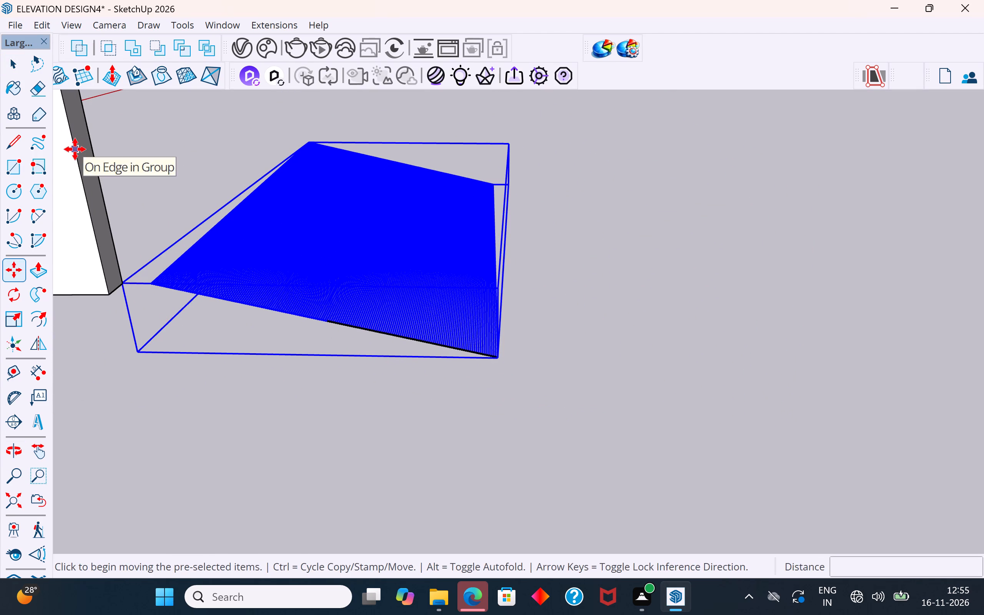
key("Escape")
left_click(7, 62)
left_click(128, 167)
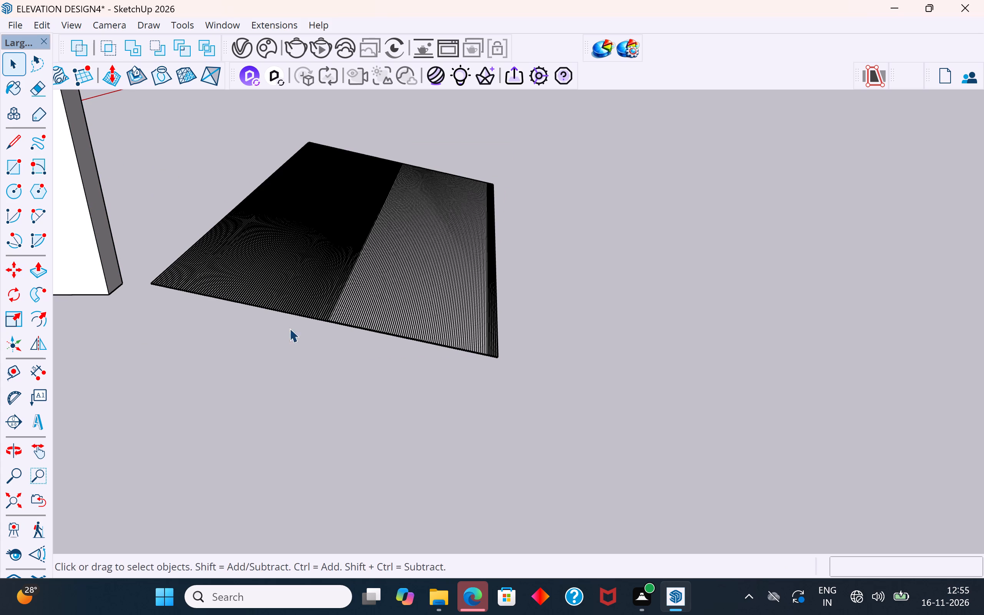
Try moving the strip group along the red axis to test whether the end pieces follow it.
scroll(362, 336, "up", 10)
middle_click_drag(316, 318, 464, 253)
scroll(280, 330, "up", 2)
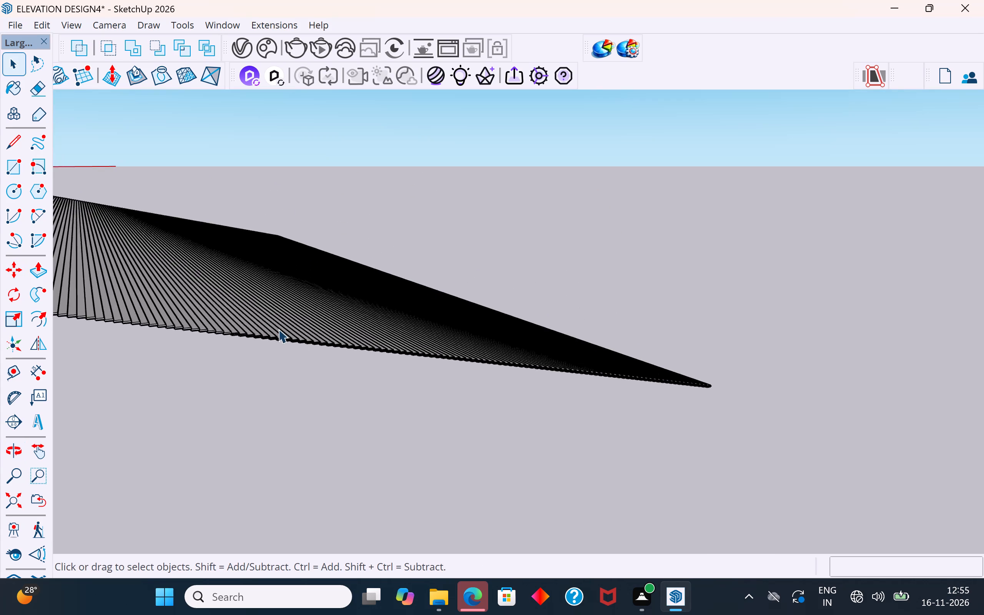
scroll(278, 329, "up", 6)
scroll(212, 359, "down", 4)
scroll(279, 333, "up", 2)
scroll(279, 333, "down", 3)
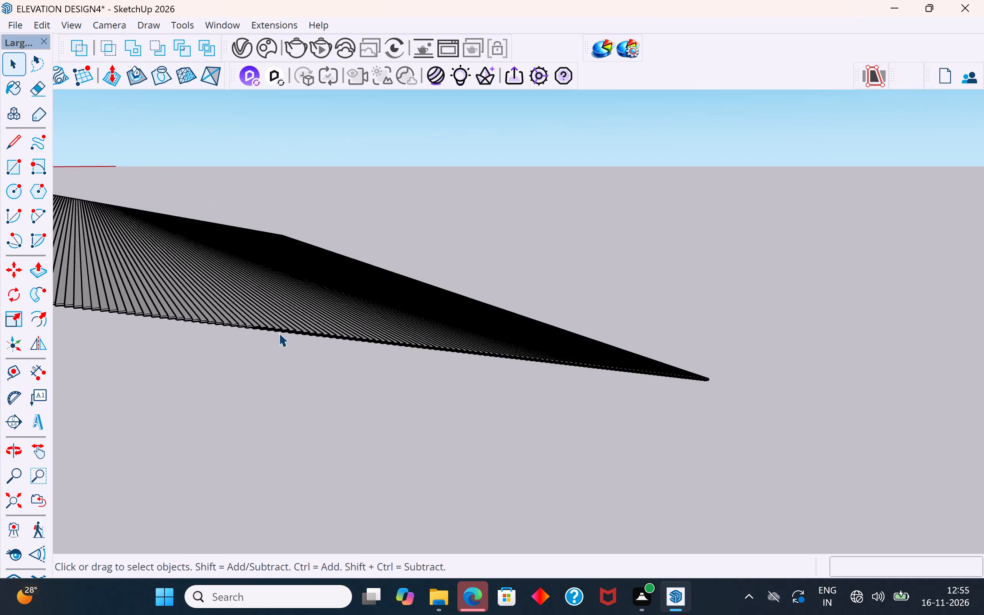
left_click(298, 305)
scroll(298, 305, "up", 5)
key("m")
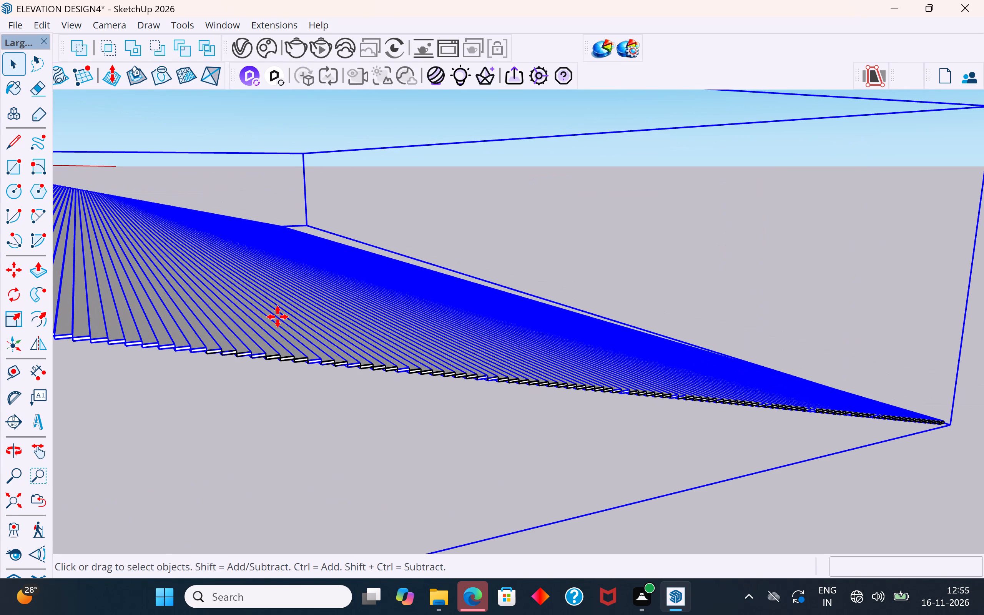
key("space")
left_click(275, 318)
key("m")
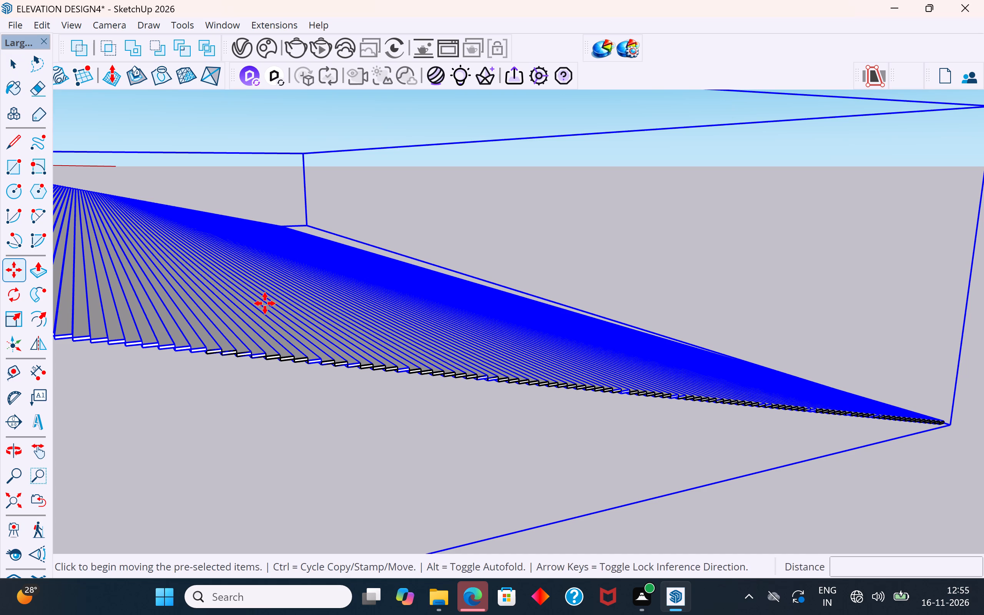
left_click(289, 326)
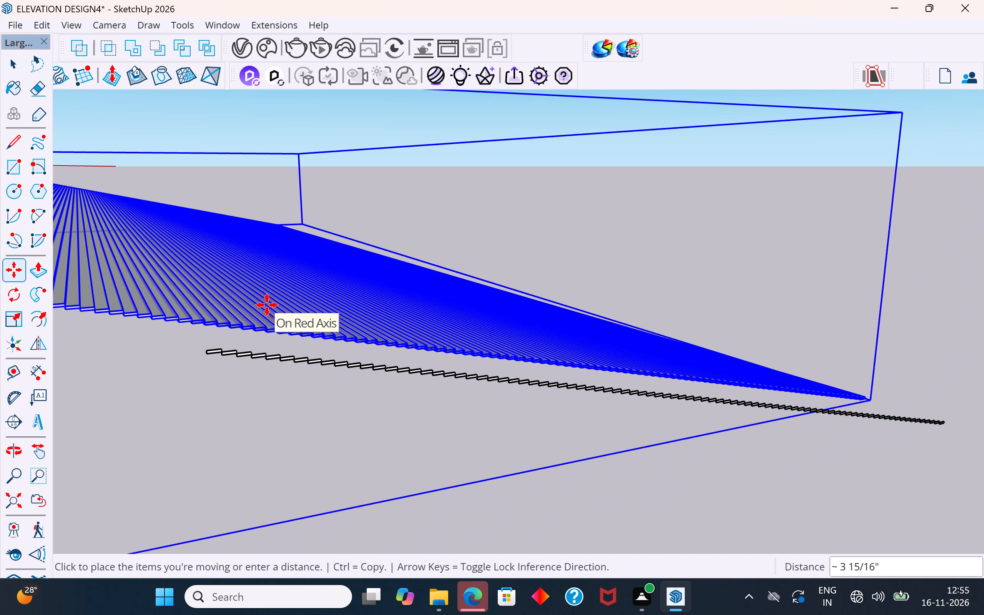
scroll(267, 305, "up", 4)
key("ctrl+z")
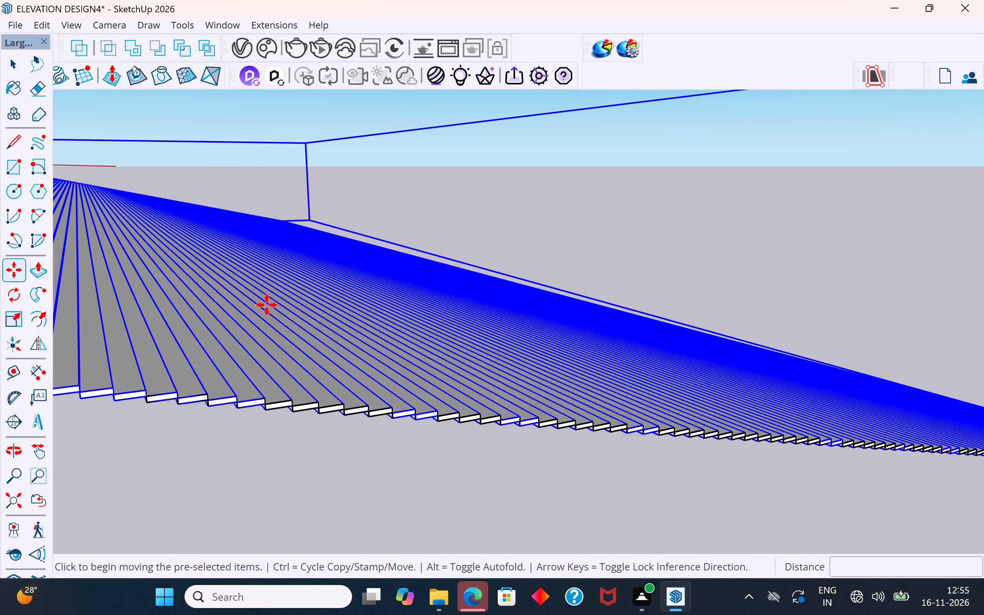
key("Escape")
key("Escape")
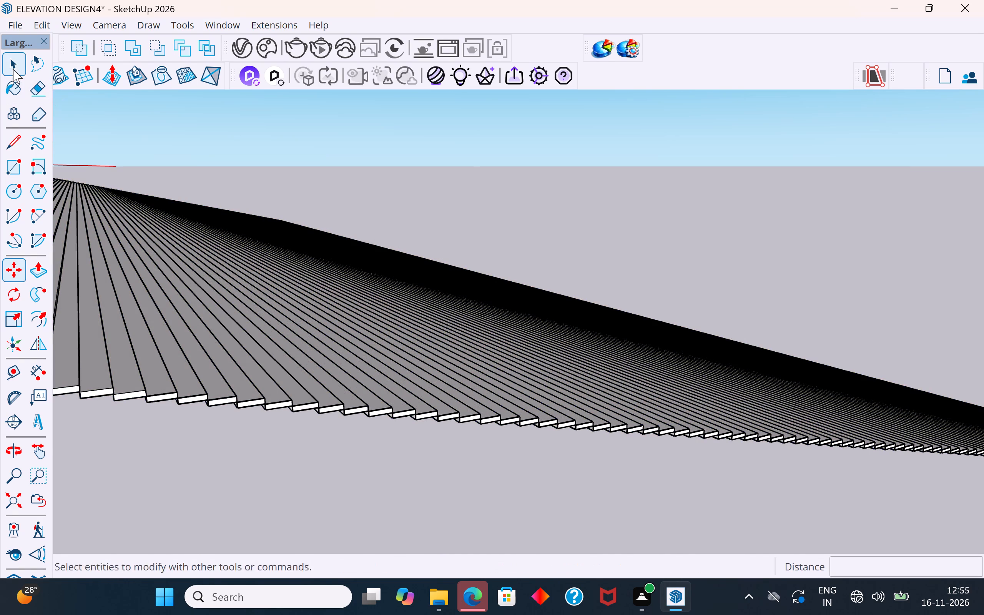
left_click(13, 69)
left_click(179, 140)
Select the complete field of sloping strips together with its loose end pieces and make them one group.
scroll(468, 195, "down", 5)
middle_click_drag(479, 215, 365, 374)
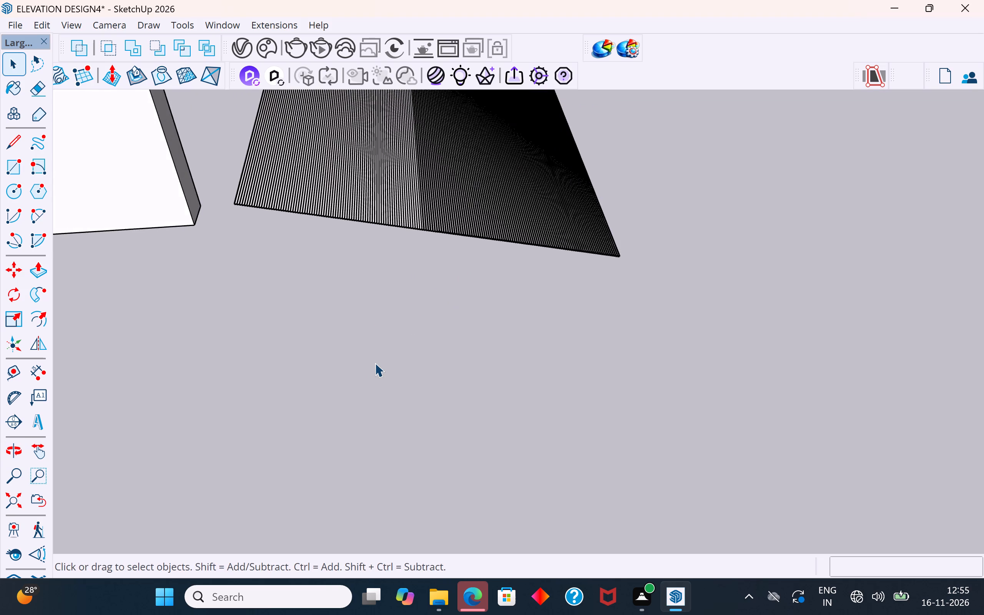
scroll(375, 366, "down", 11)
middle_click_drag(432, 337, 415, 299)
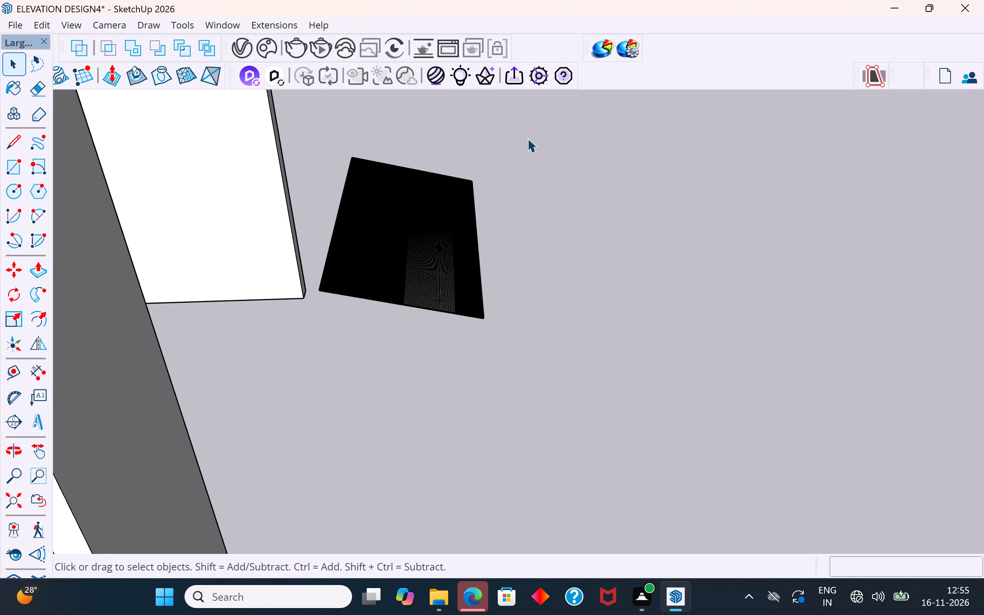
left_click_drag(534, 145, 308, 346)
right_click(412, 267)
left_click(487, 168)
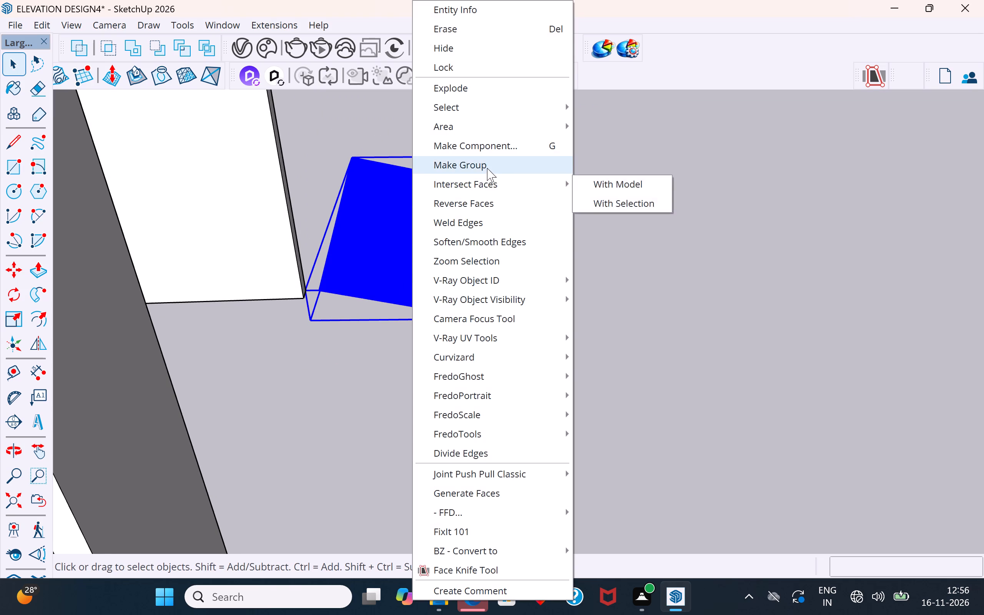
left_click(464, 361)
Examine the regrouped strips along their edges to check that every end piece is included.
middle_click_drag(316, 261, 339, 182)
scroll(397, 264, "up", 8)
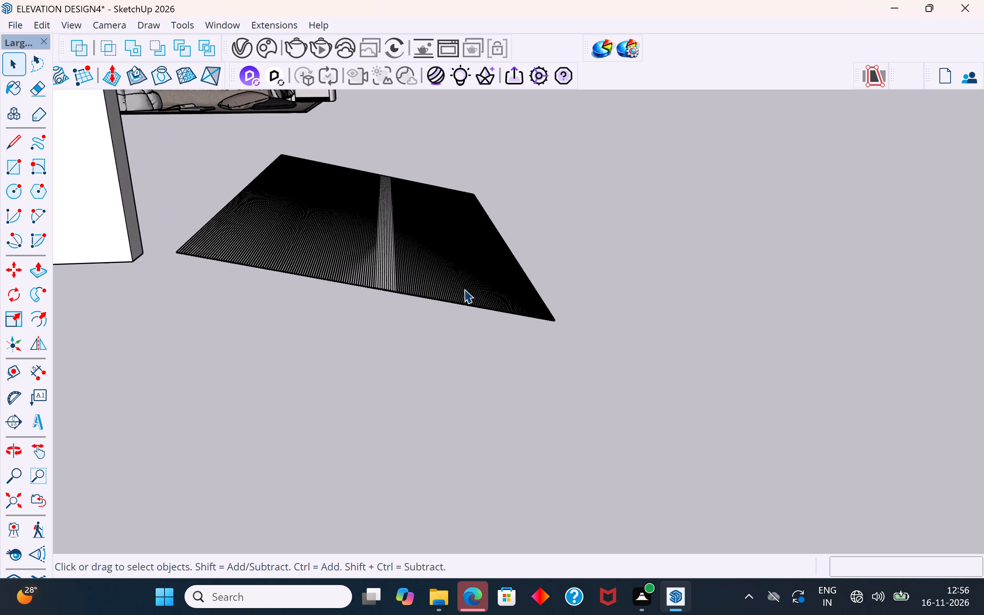
scroll(464, 289, "up", 11)
middle_click_drag(464, 303, 461, 193)
scroll(459, 320, "up", 6)
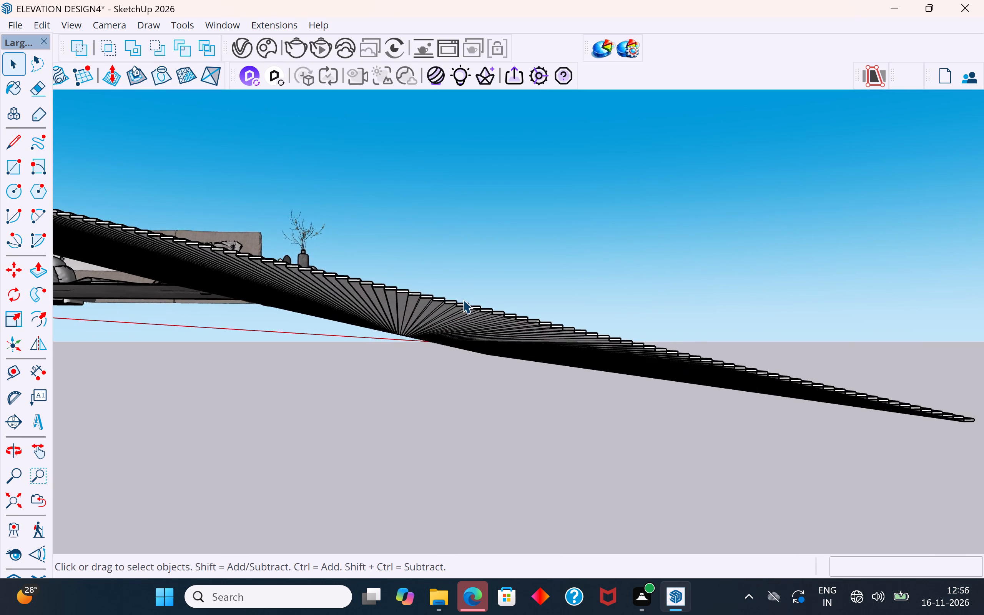
scroll(463, 299, "up", 3)
scroll(469, 329, "down", 4)
middle_click_drag(465, 347, 452, 395)
scroll(403, 527, "up", 3)
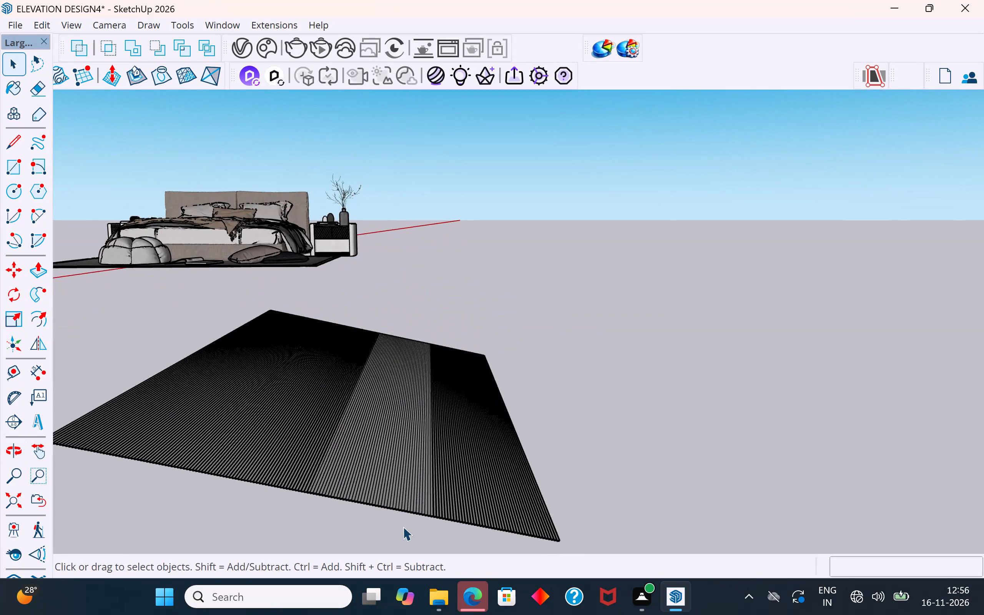
scroll(403, 527, "up", 20)
scroll(403, 527, "up", 3)
scroll(393, 485, "up", 5)
left_click(393, 485)
scroll(404, 469, "down", 19)
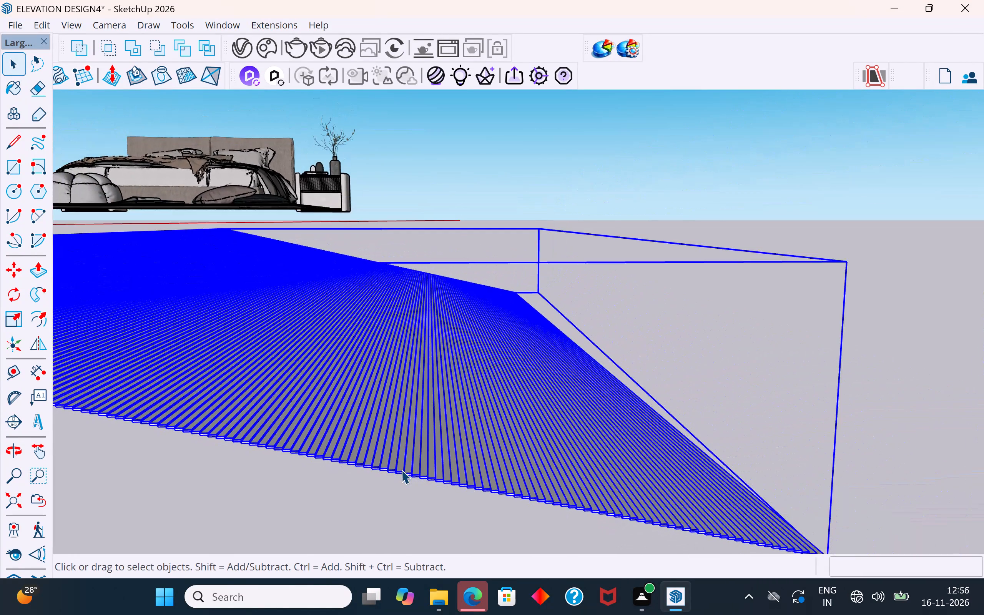
scroll(401, 470, "down", 15)
left_click(678, 445)
middle_click_drag(697, 404, 407, 450)
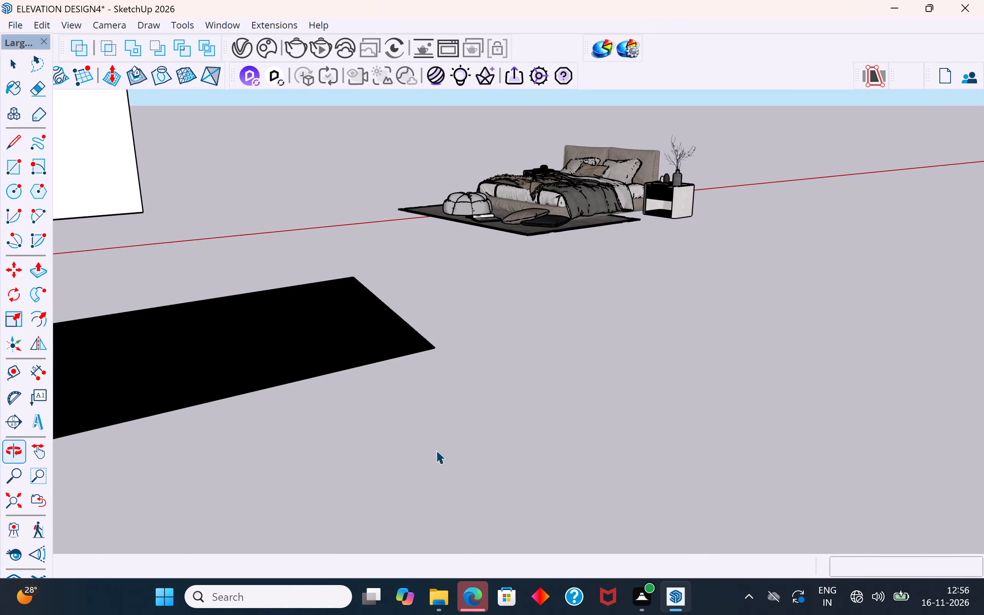
Unhide all the hidden walls and slabs of the house.
scroll(567, 436, "down", 11)
scroll(450, 441, "up", 1)
middle_click_drag(383, 422, 366, 445)
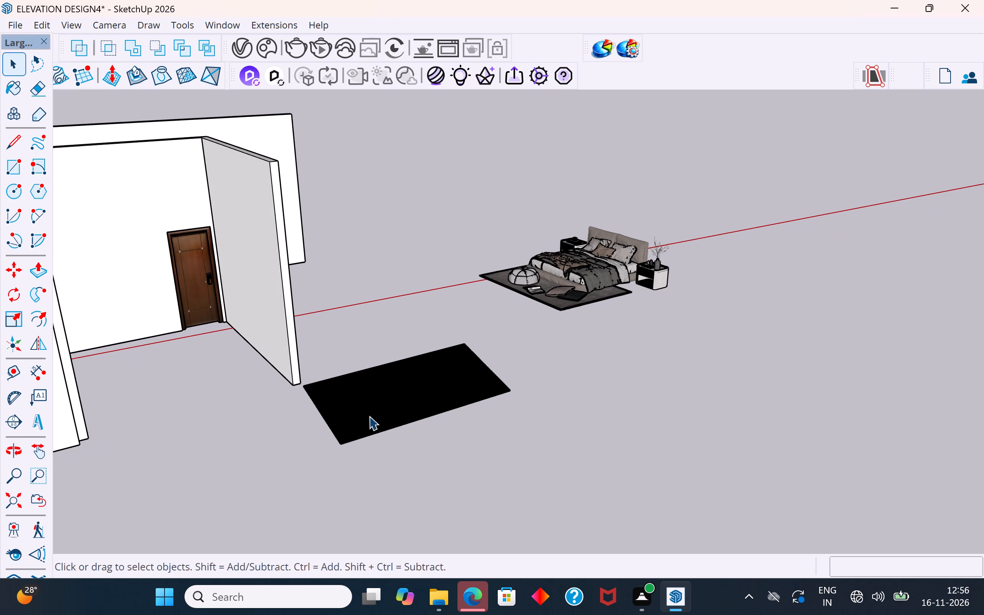
middle_click_drag(734, 394, 545, 453)
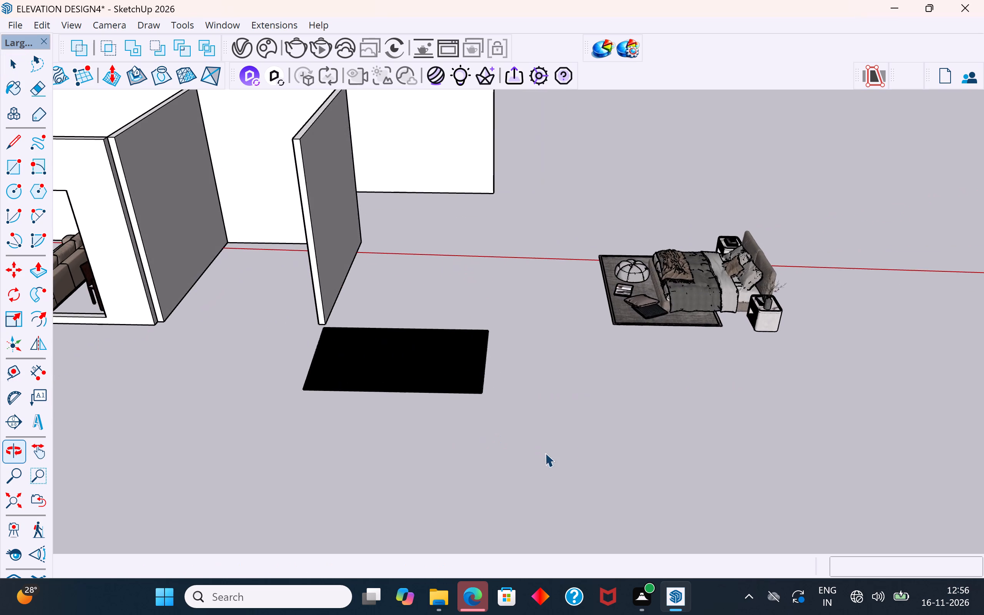
scroll(567, 442, "down", 5)
middle_click_drag(746, 391, 711, 294)
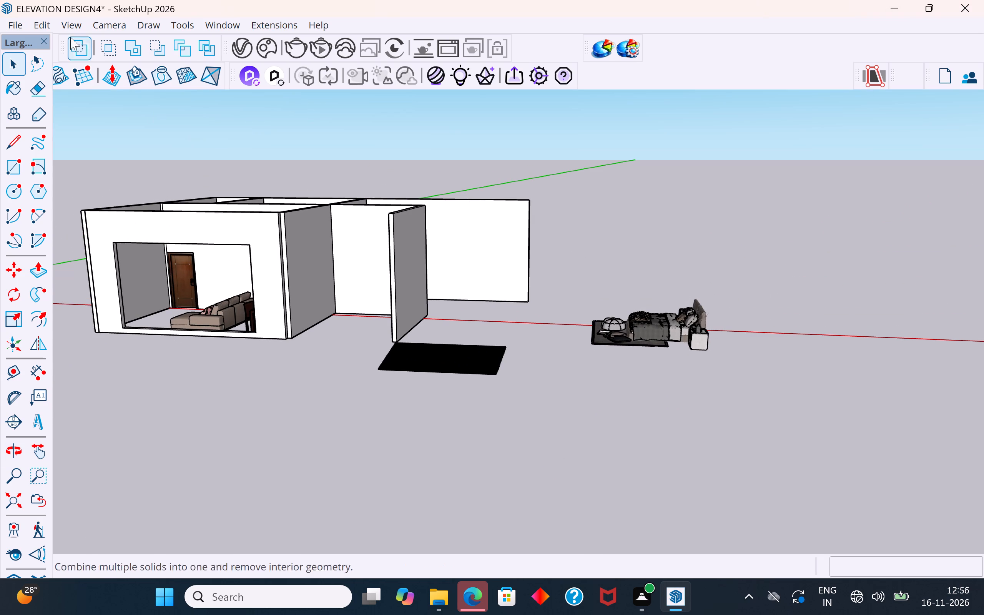
left_click_drag(43, 25, 41, 29)
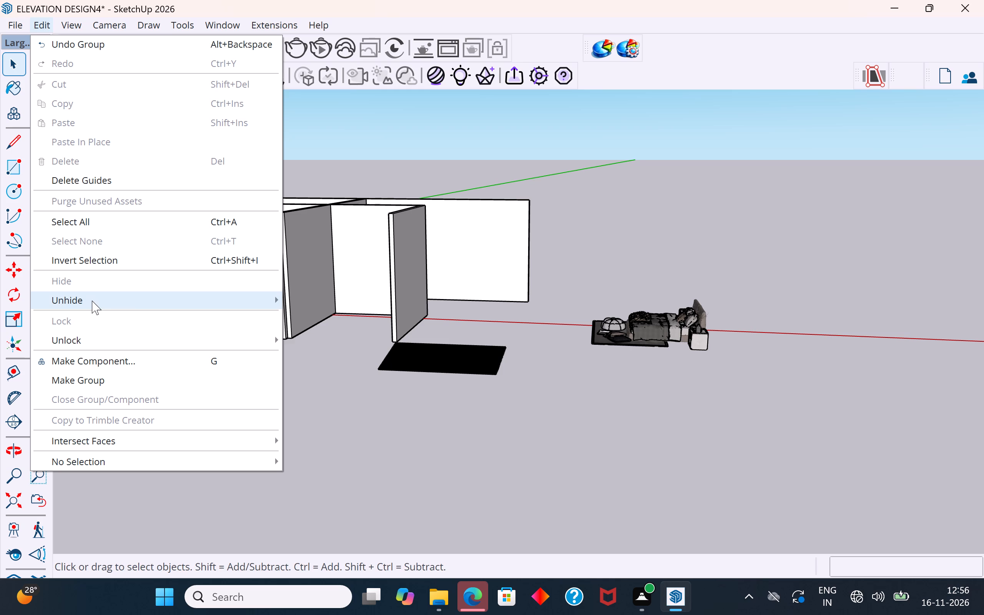
left_click(302, 334)
Rotate the strip group about 5.4 degrees around its upper corner at the wall, aligning its slope with the slab's lower corner.
middle_click_drag(586, 409, 563, 505)
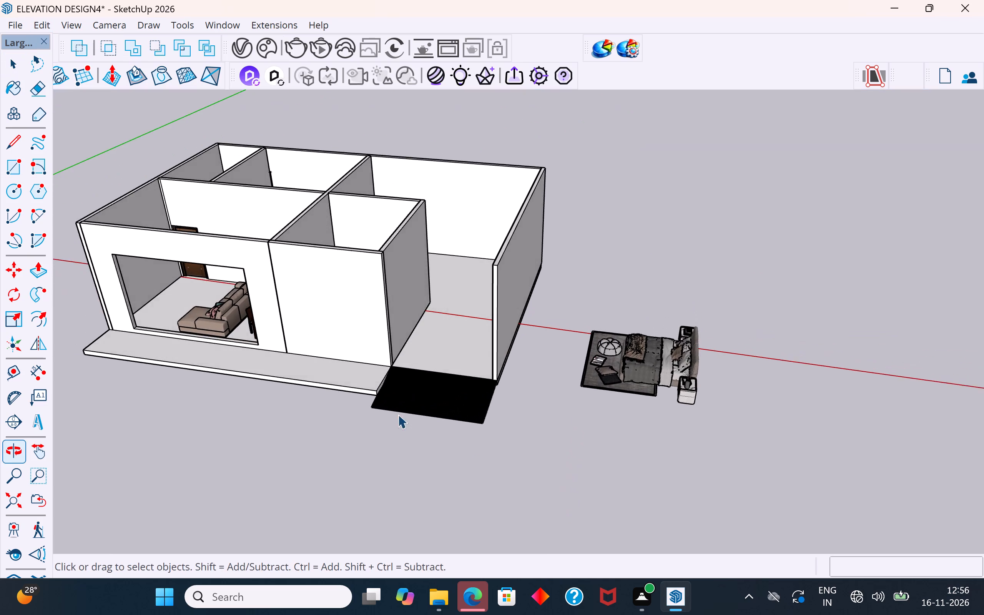
scroll(394, 410, "up", 5)
middle_click_drag(445, 371, 299, 351)
scroll(314, 339, "up", 5)
left_click(351, 321)
scroll(353, 314, "up", 3)
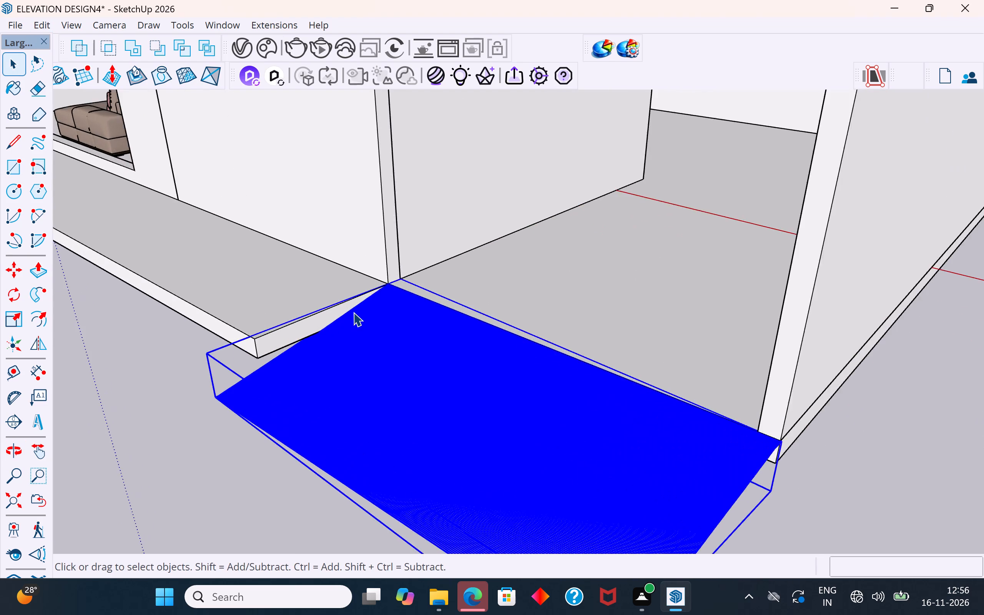
scroll(353, 312, "up", 5)
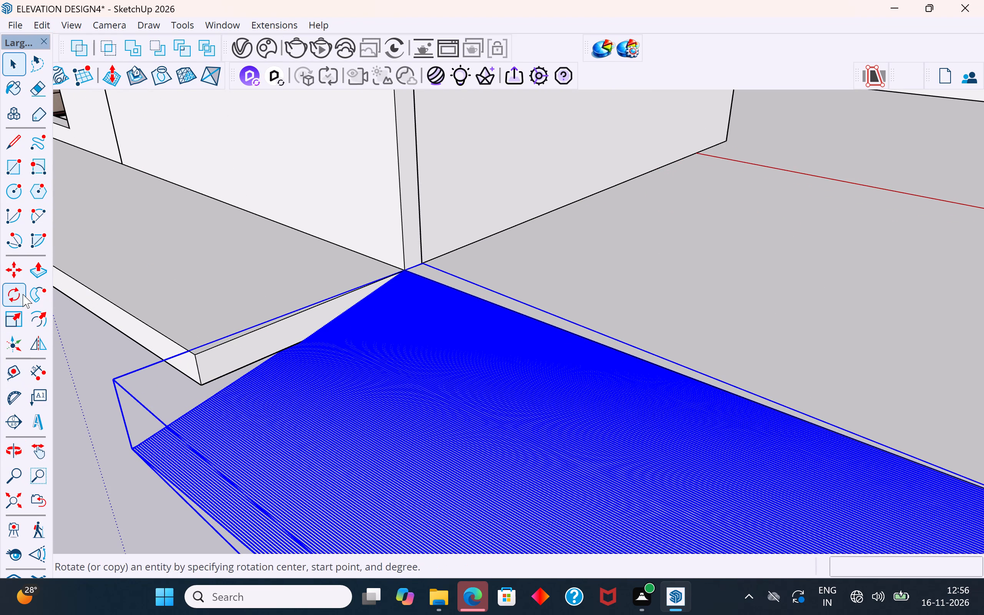
left_click(13, 293)
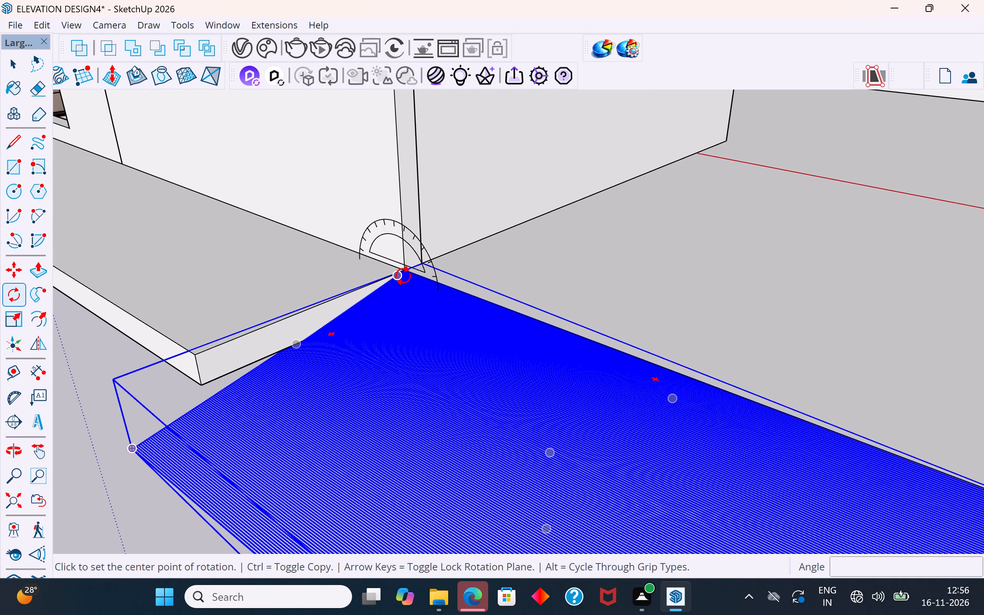
scroll(277, 299, "down", 10)
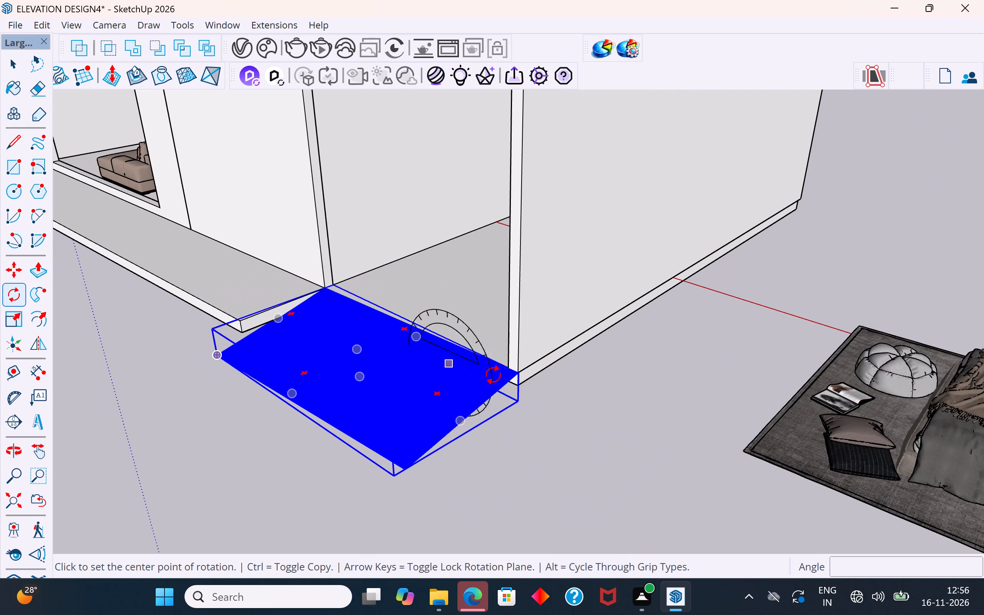
scroll(527, 375, "up", 3)
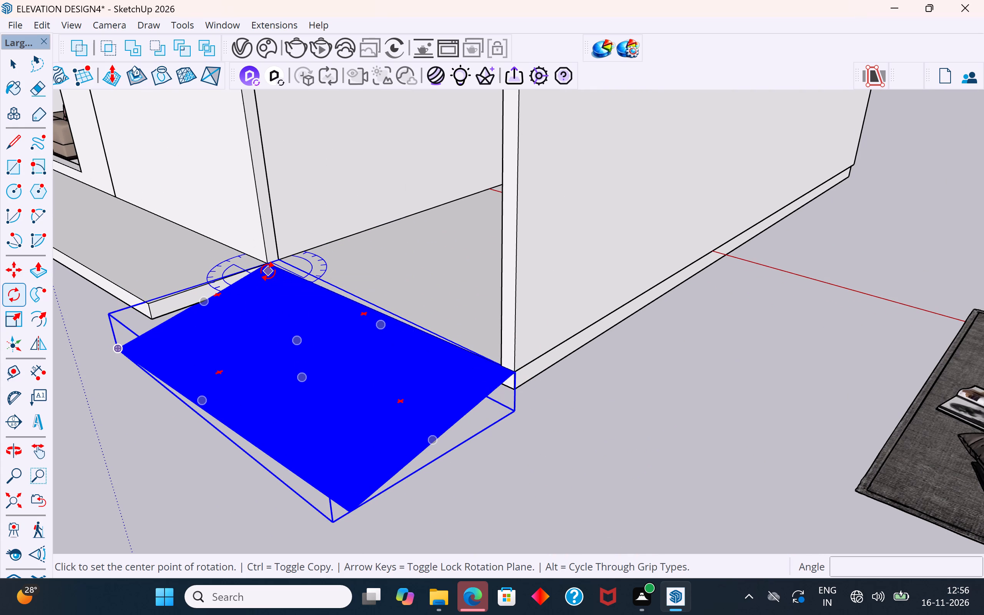
middle_click_drag(268, 271, 368, 321)
scroll(319, 357, "up", 5)
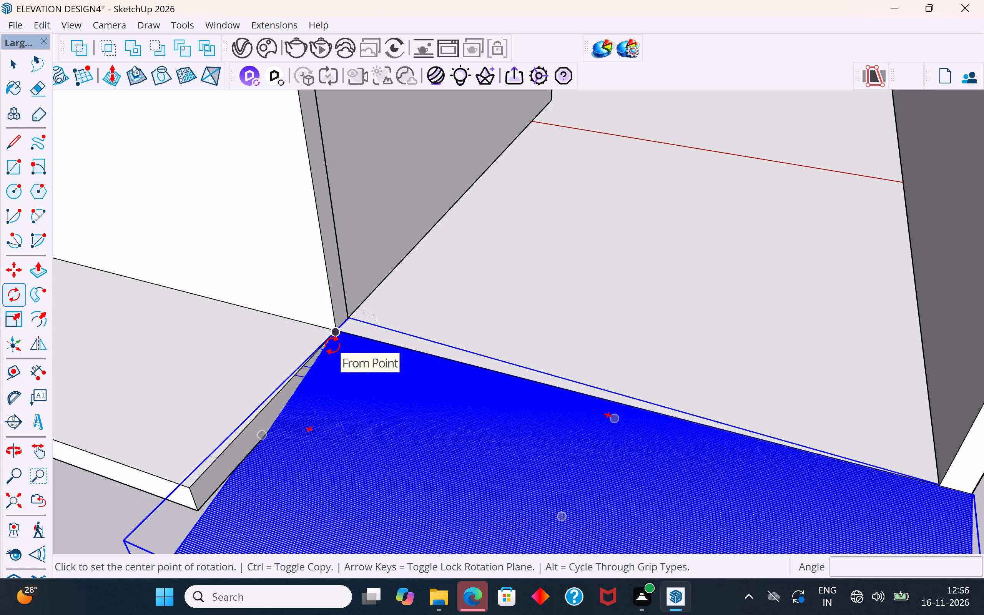
scroll(332, 345, "up", 5)
middle_click_drag(332, 344, 327, 261)
scroll(340, 301, "up", 1)
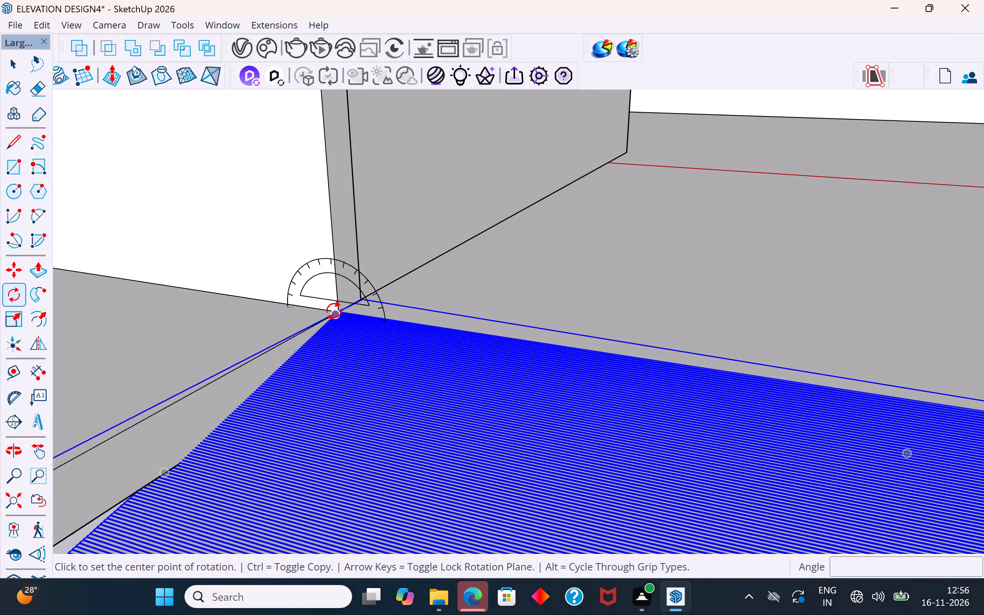
left_click(332, 315)
scroll(332, 315, "down", 4)
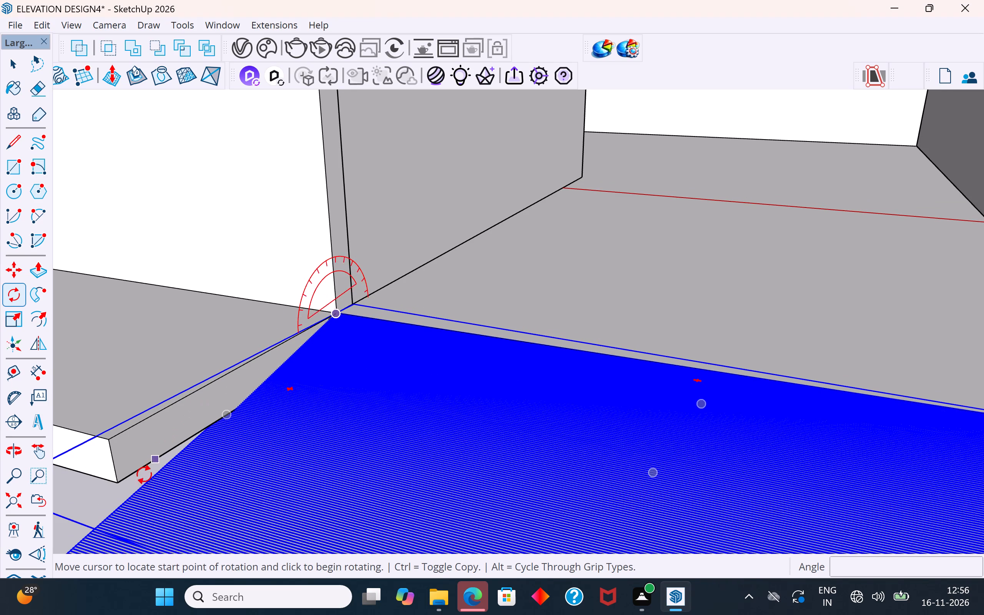
left_click(136, 505)
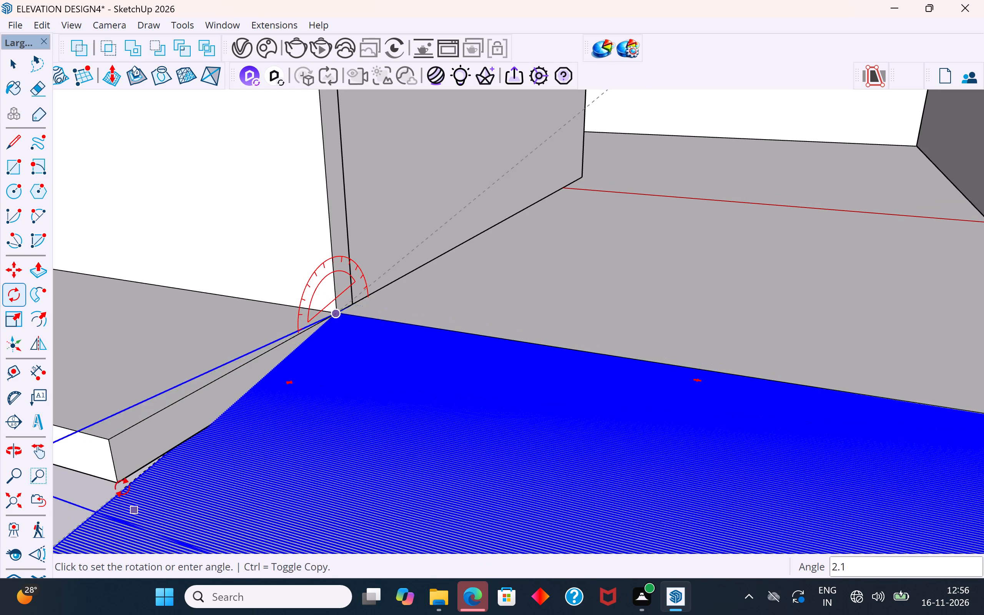
left_click(121, 486)
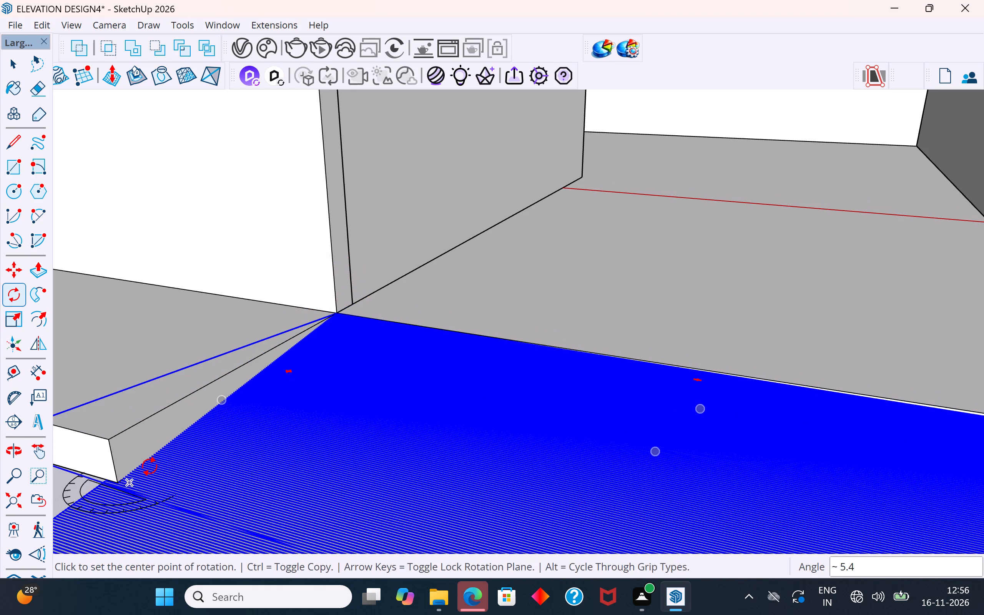
middle_click_drag(151, 464, 307, 387)
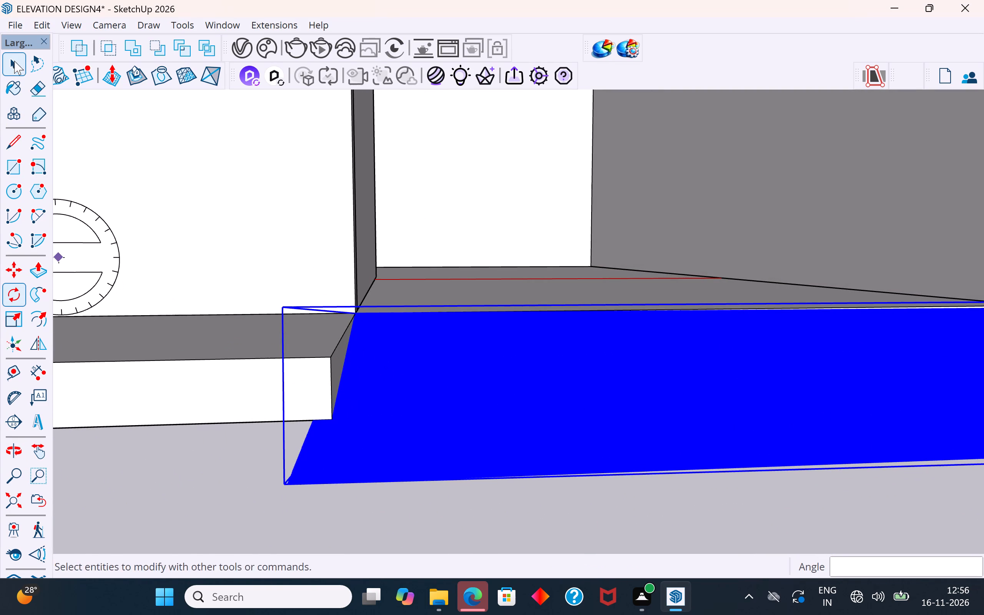
left_click(14, 61)
left_click(227, 457)
Examine from the front and from below how the rotated strips sit against the slab's edges.
middle_click_drag(227, 457, 258, 436)
middle_click_drag(429, 395, 396, 390)
scroll(386, 396, "down", 1)
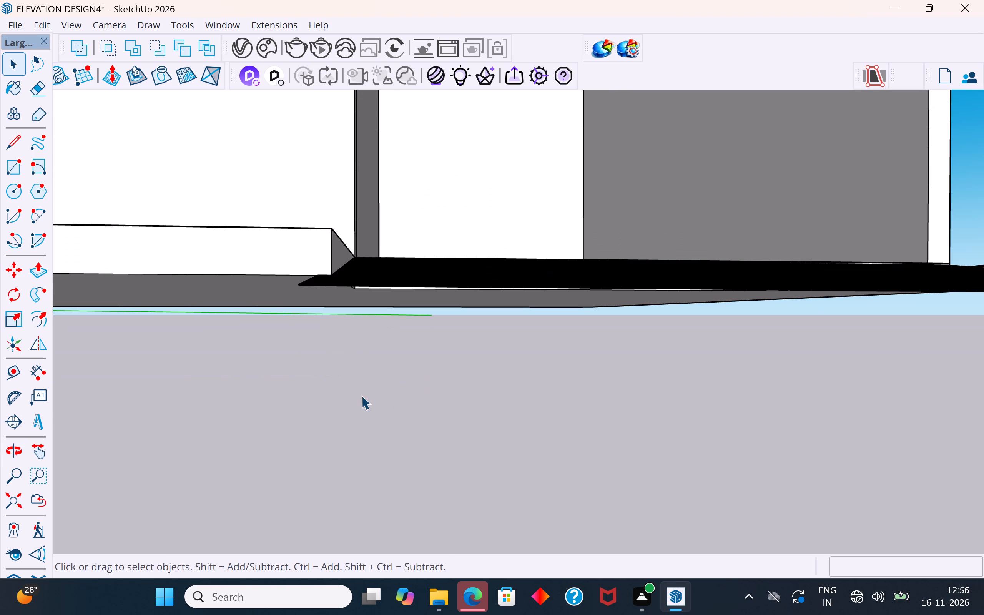
middle_click_drag(361, 392, 379, 362)
scroll(353, 527, "down", 4)
middle_click_drag(367, 371, 342, 283)
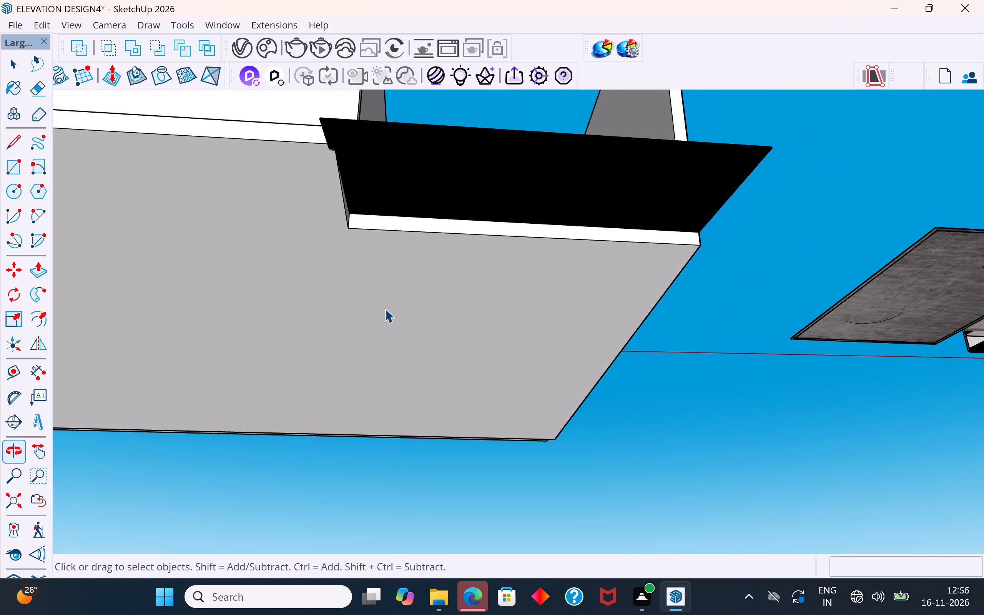
scroll(475, 415, "down", 2)
scroll(357, 238, "up", 7)
middle_click_drag(402, 206, 402, 189)
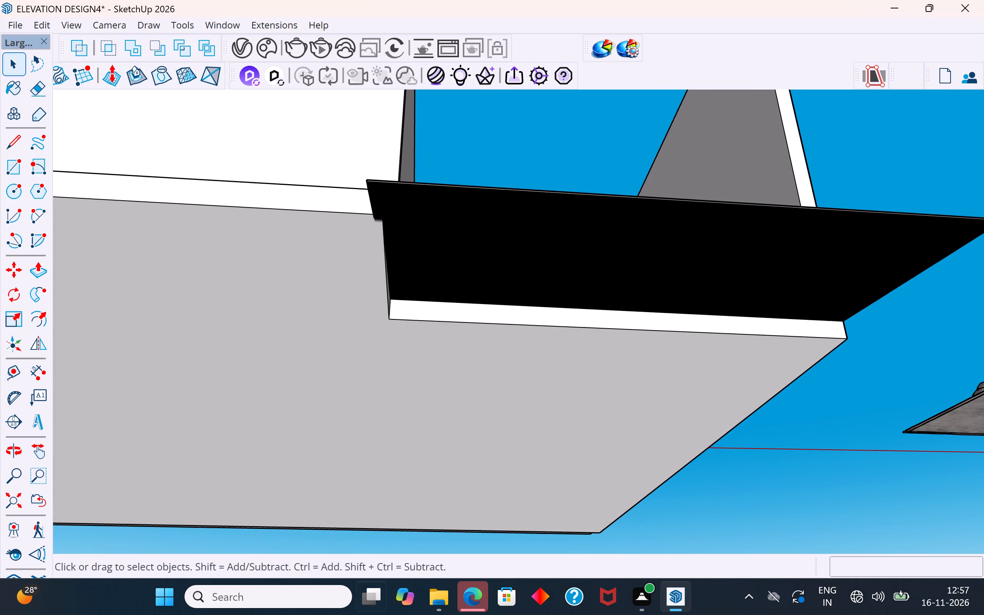
middle_click_drag(376, 191, 379, 135)
scroll(404, 172, "up", 4)
Move the strip group about 1 3/4" sideways so its end lines up with the side face of the projecting front slab.
left_click(406, 183)
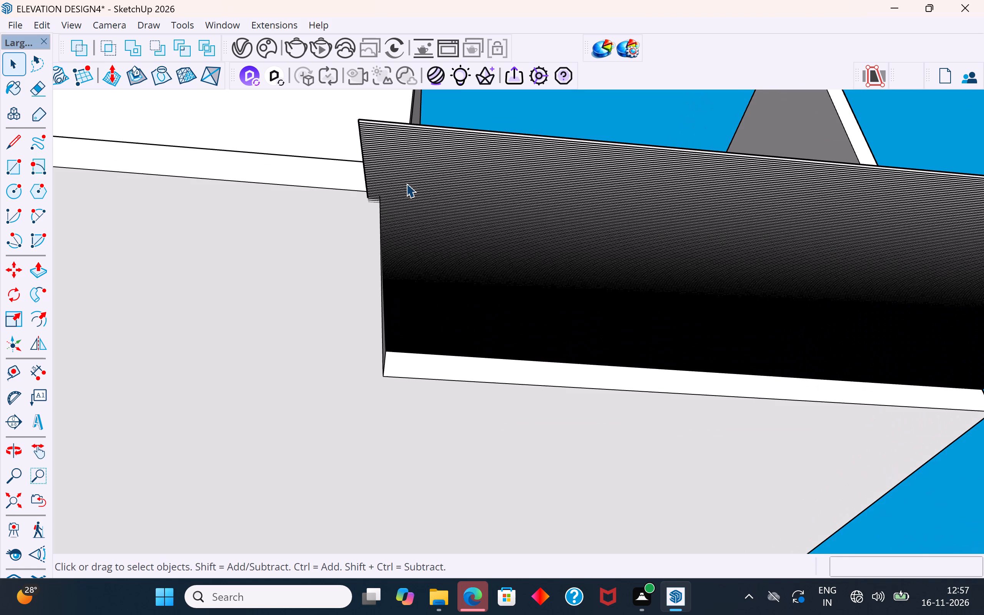
scroll(366, 197, "up", 6)
key("m")
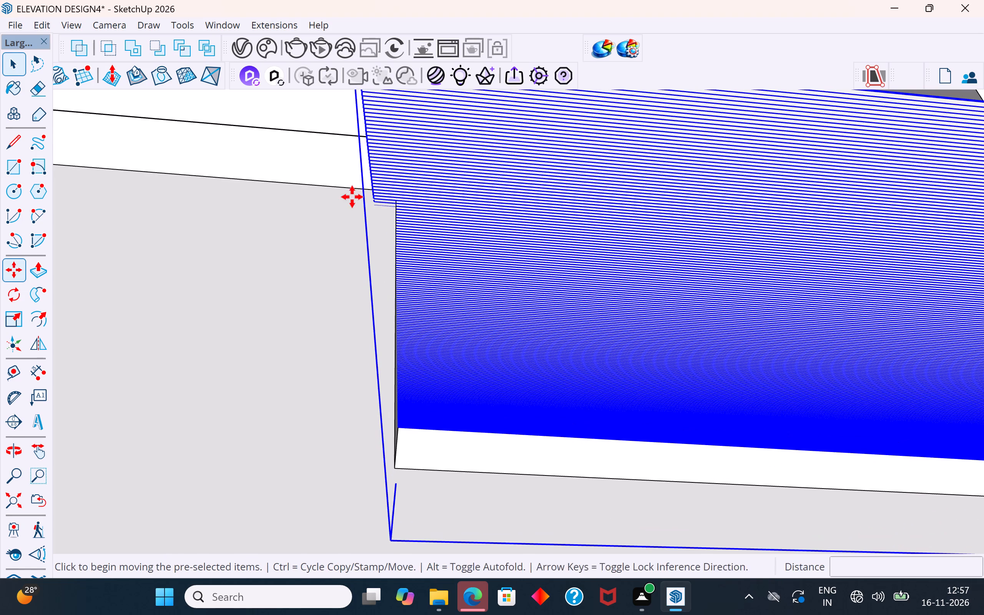
scroll(374, 188, "up", 8)
middle_click_drag(371, 200, 421, 222)
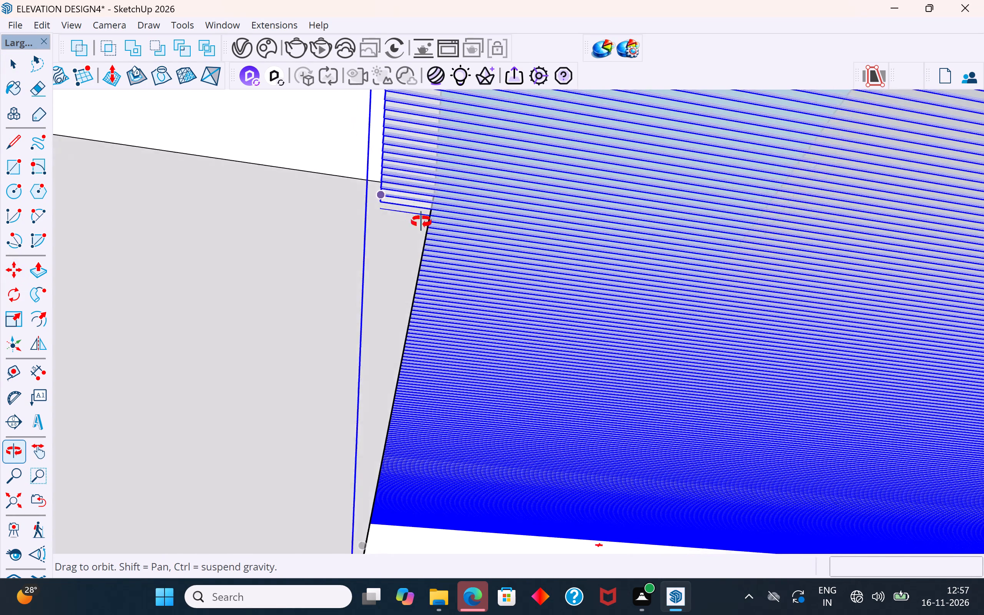
middle_click_drag(421, 222, 507, 284)
scroll(418, 179, "up", 8)
left_click(401, 174)
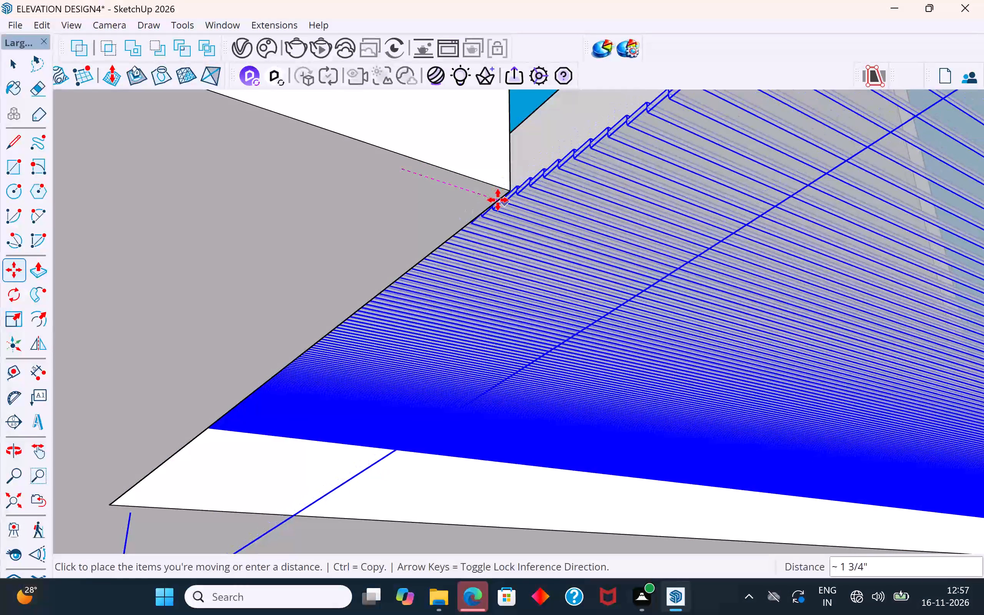
left_click(501, 202)
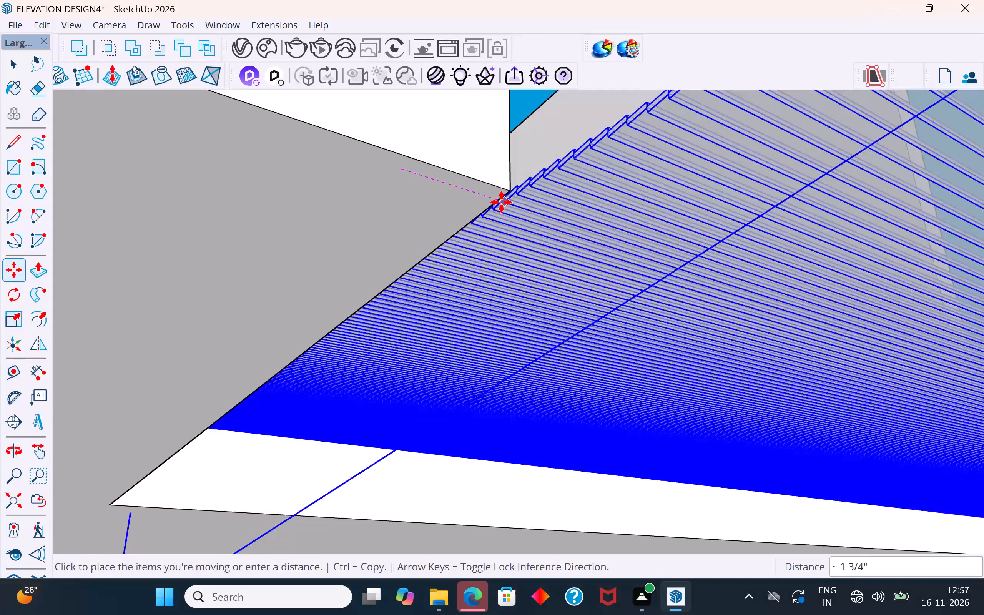
scroll(502, 180, "down", 6)
middle_click_drag(500, 189, 346, 483)
scroll(493, 204, "up", 1)
scroll(200, 398, "down", 6)
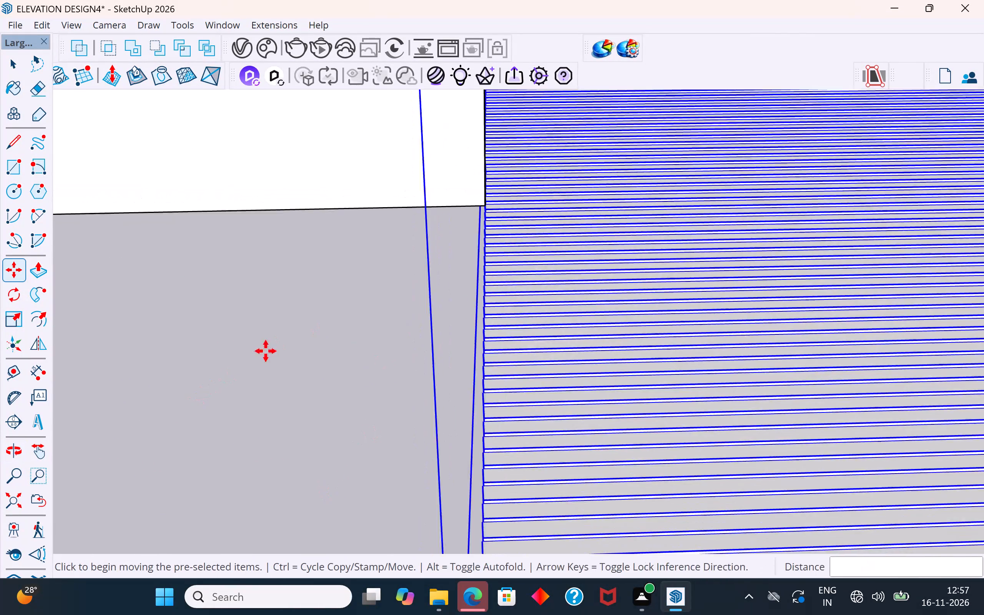
scroll(266, 351, "down", 14)
scroll(467, 253, "up", 1)
middle_click_drag(467, 253, 378, 331)
scroll(292, 414, "down", 6)
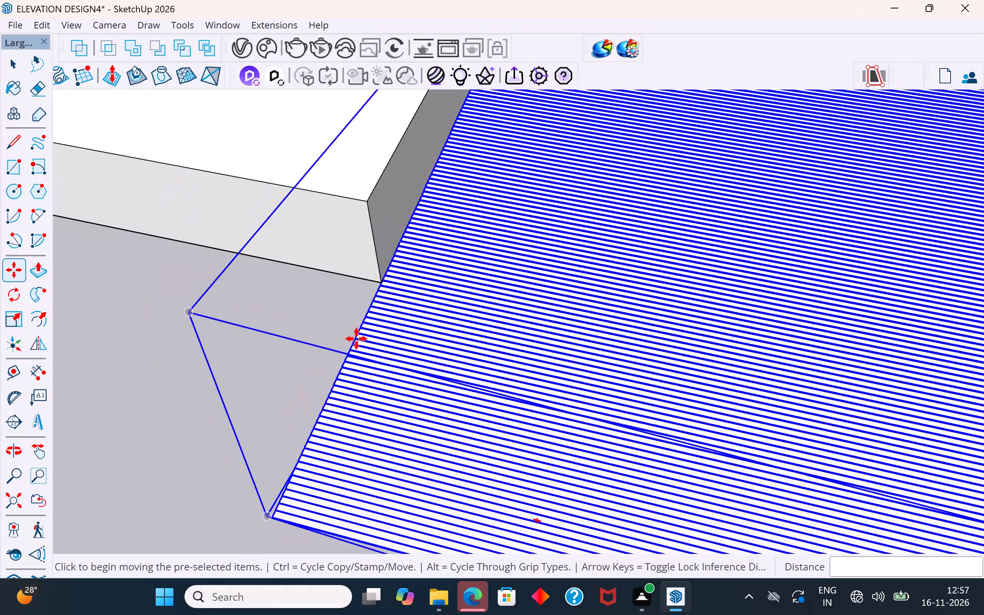
scroll(381, 277, "down", 4)
left_click(7, 61)
left_click(80, 323)
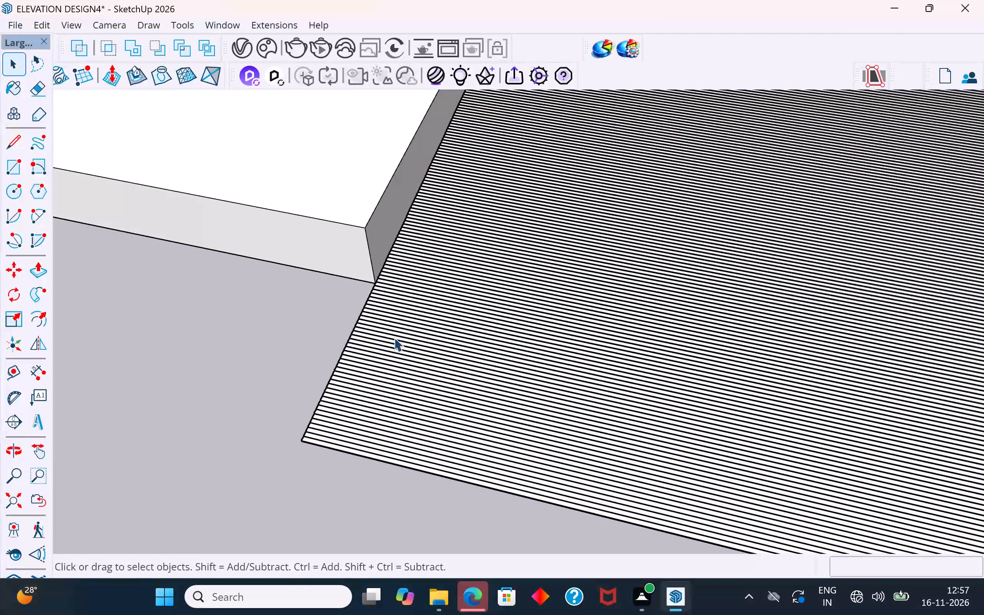
Move the strip group by its upper corner onto the slab corner at the foot of the wall.
middle_click_drag(394, 337, 239, 326)
scroll(249, 377, "down", 11)
middle_click_drag(542, 270, 454, 158)
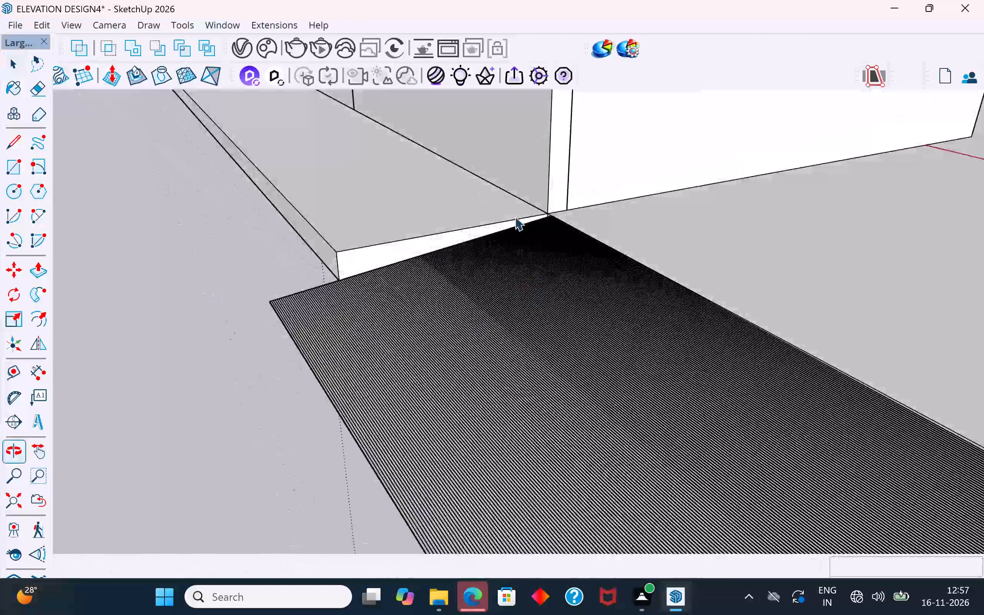
scroll(568, 238, "up", 20)
middle_click_drag(561, 213, 335, 356)
scroll(546, 214, "up", 1)
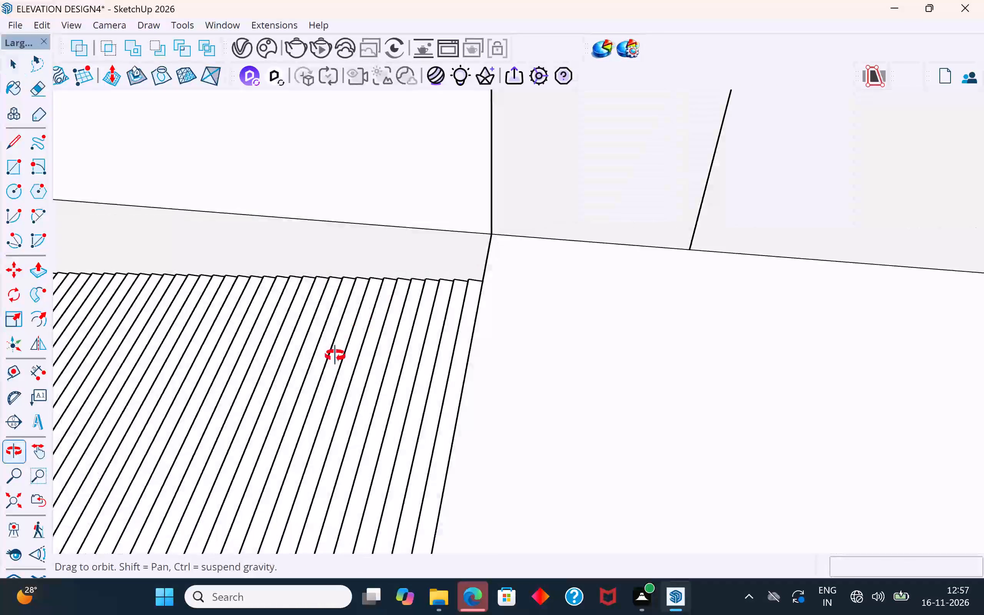
middle_click_drag(335, 356, 288, 414)
scroll(390, 369, "up", 4)
left_click(440, 351)
key("m")
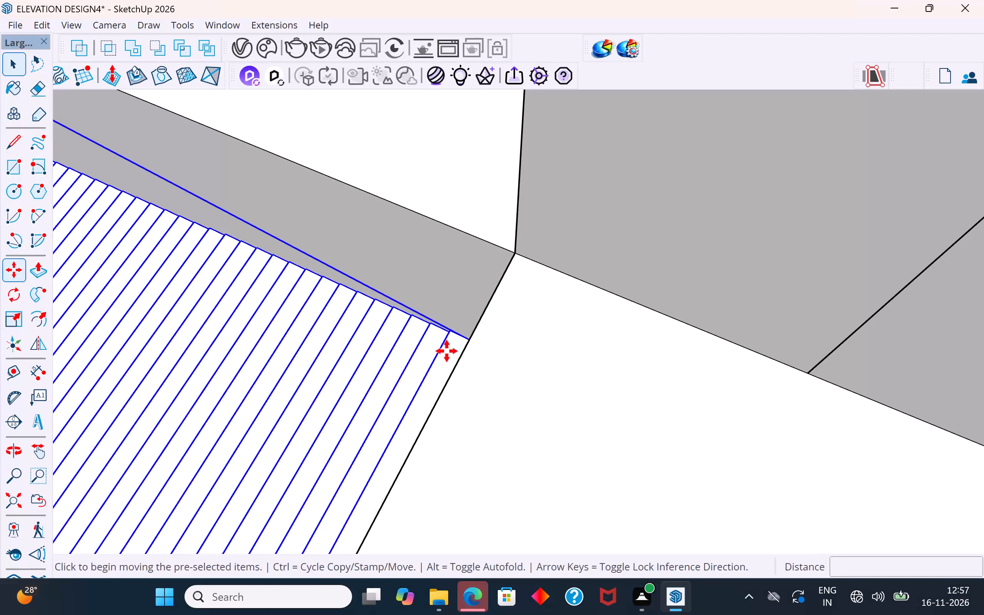
left_click(470, 337)
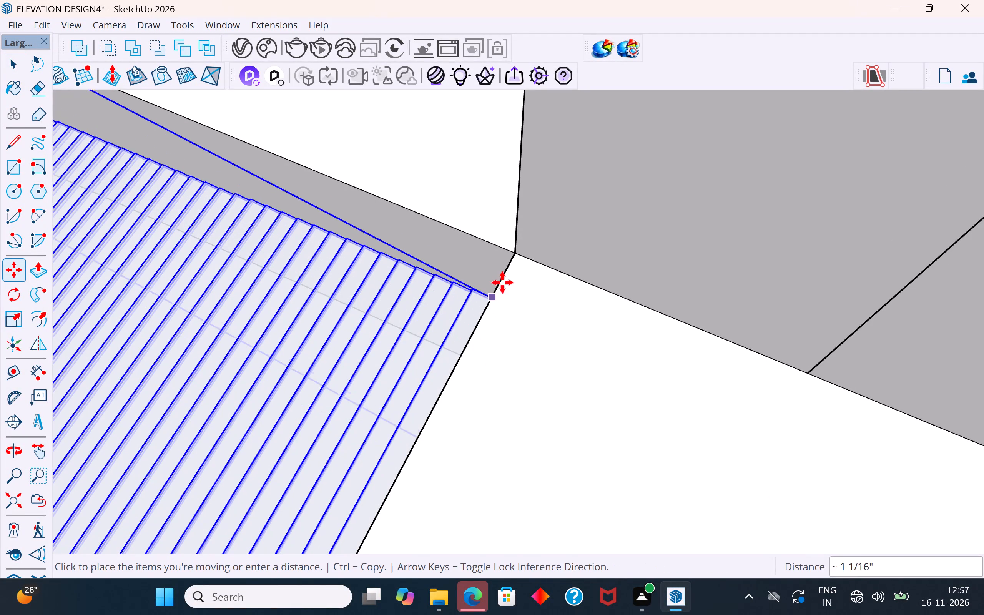
left_click(516, 258)
scroll(625, 307, "down", 12)
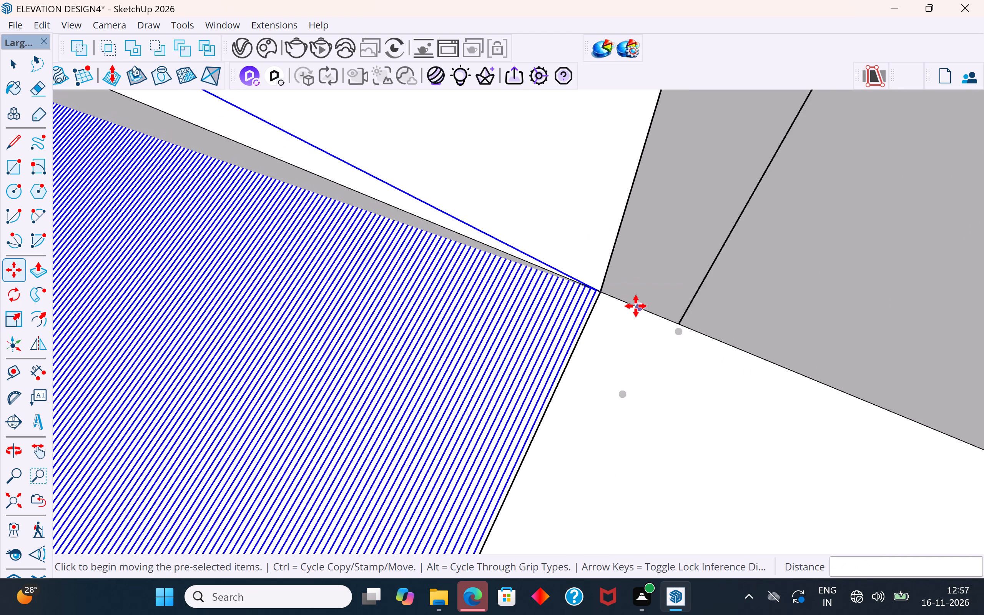
scroll(636, 306, "down", 13)
middle_click_drag(533, 346, 811, 206)
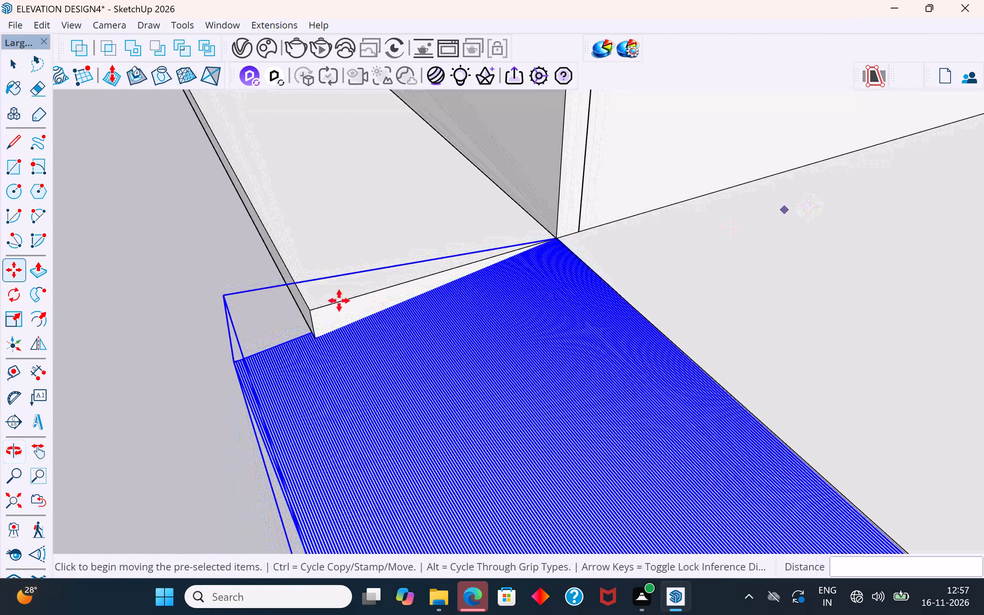
left_click(14, 69)
left_click(148, 275)
Examine the fit of the strip group along the slab's front edge and at both of its upper corners.
scroll(208, 276, "down", 5)
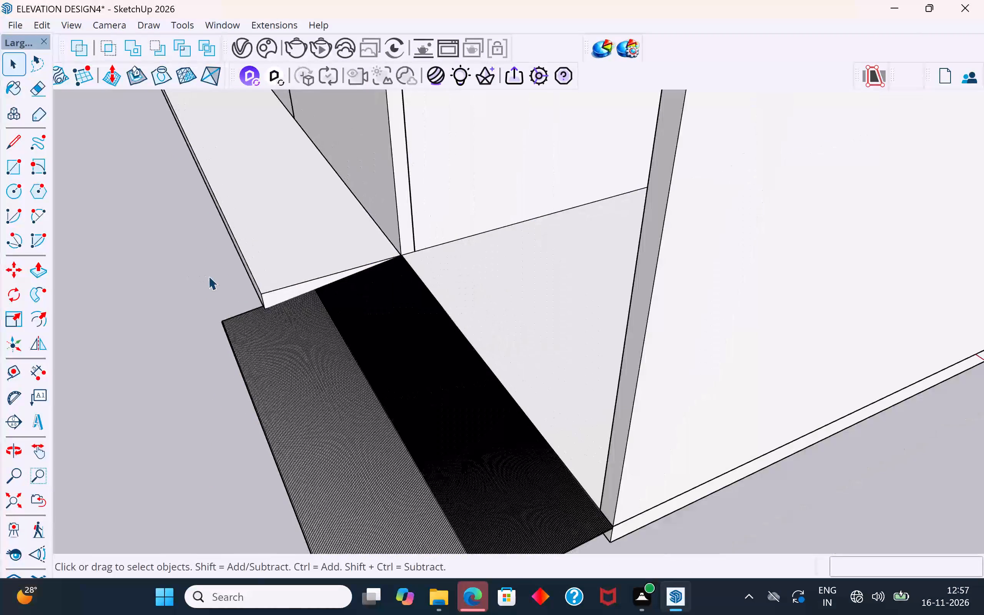
scroll(208, 276, "down", 7)
middle_click_drag(203, 344, 484, 274)
scroll(529, 237, "down", 3)
scroll(581, 319, "up", 7)
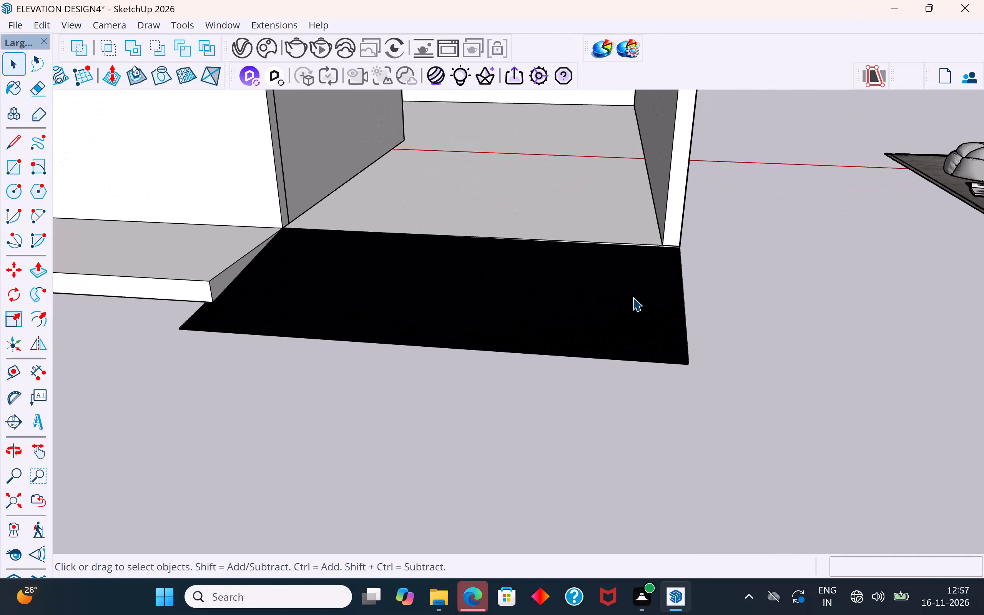
scroll(633, 297, "up", 5)
middle_click_drag(633, 295, 623, 115)
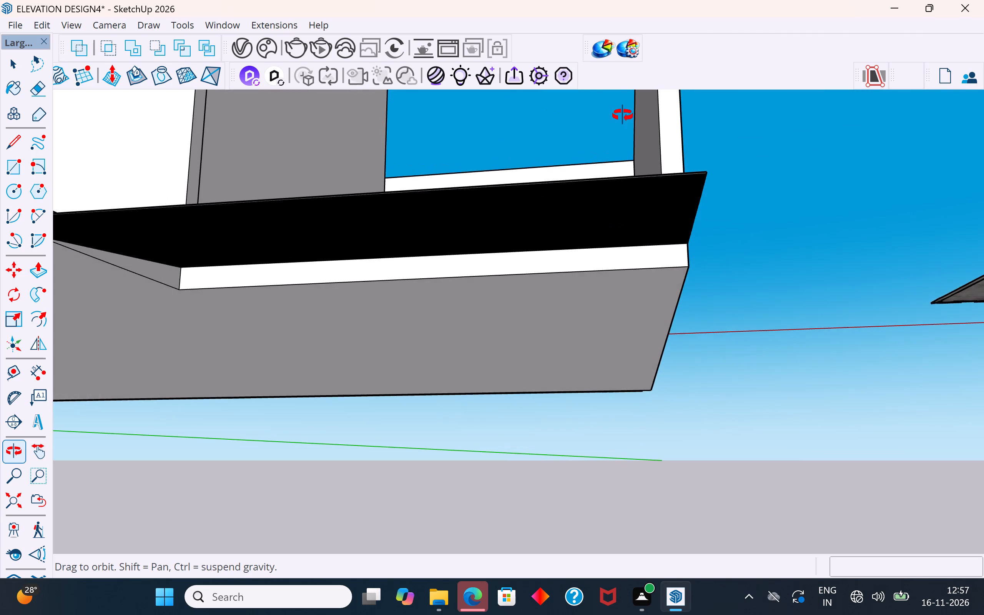
middle_click_drag(623, 115, 342, 269)
middle_click(642, 231)
scroll(663, 277, "up", 4)
middle_click_drag(664, 283, 654, 339)
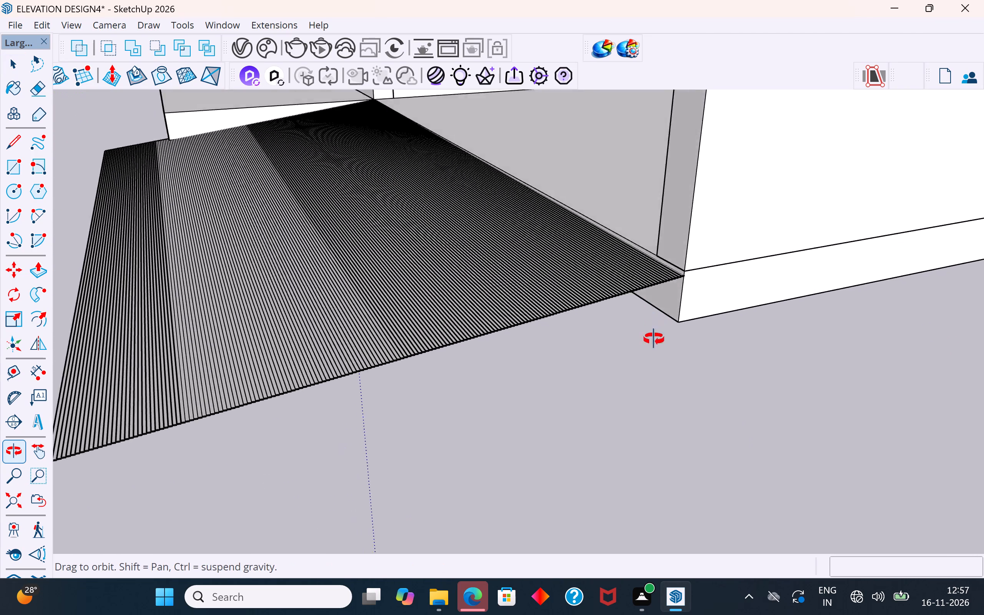
middle_click_drag(654, 339, 737, 302)
scroll(520, 248, "down", 6)
scroll(339, 176, "up", 4)
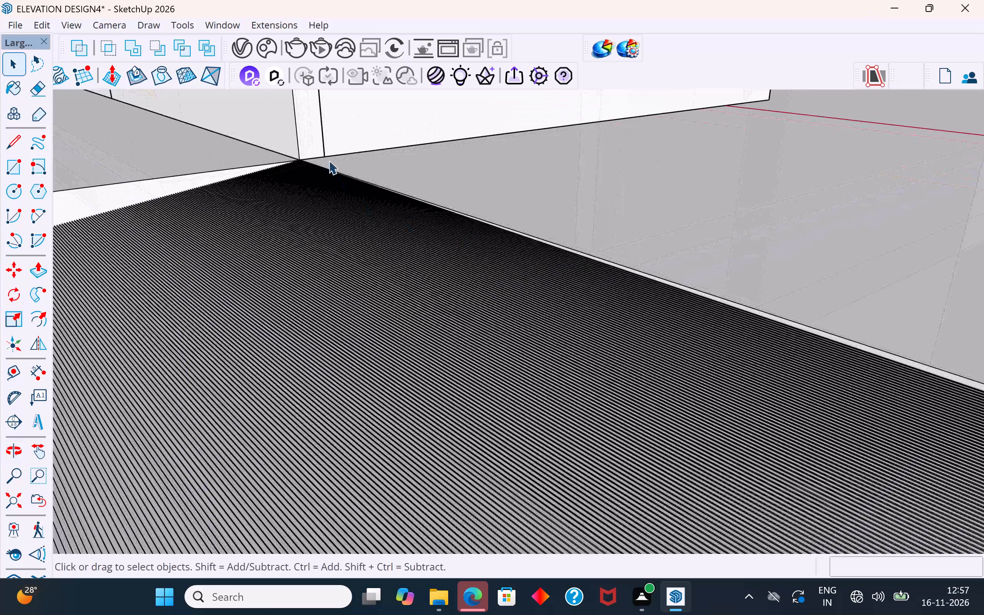
scroll(329, 160, "up", 20)
scroll(329, 160, "up", 8)
scroll(249, 158, "down", 3)
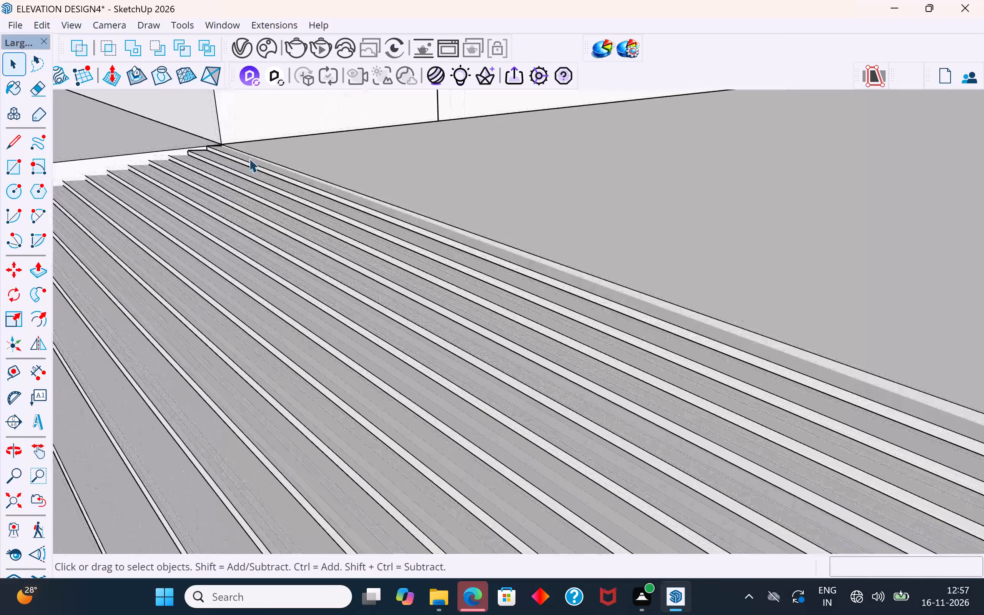
Move the strip group about 3/16" by its upper corner beside the slab corner at the foot of the wall.
scroll(249, 158, "up", 20)
scroll(249, 158, "up", 10)
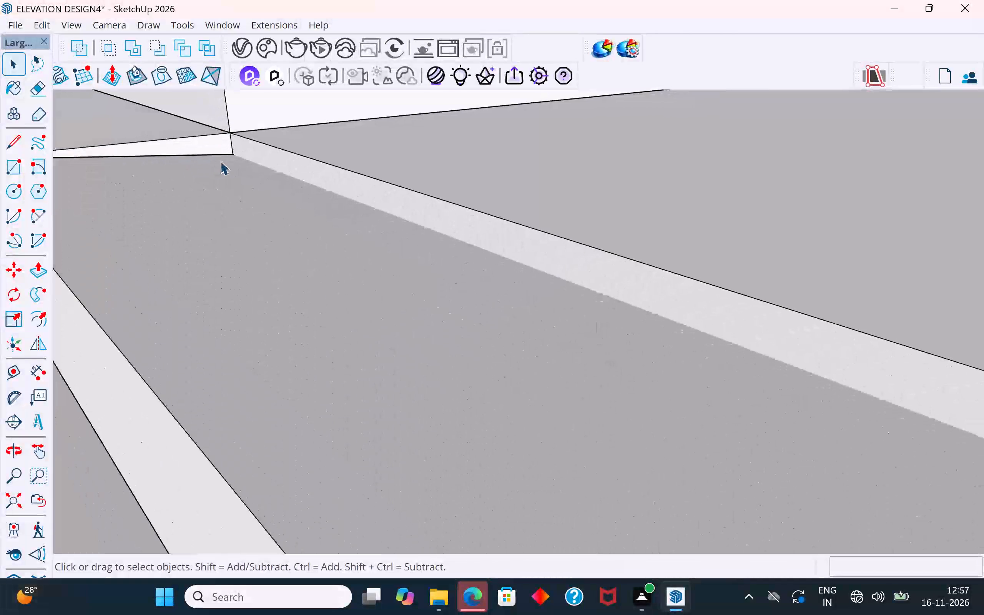
scroll(222, 161, "down", 4)
left_click(239, 171)
key("n")
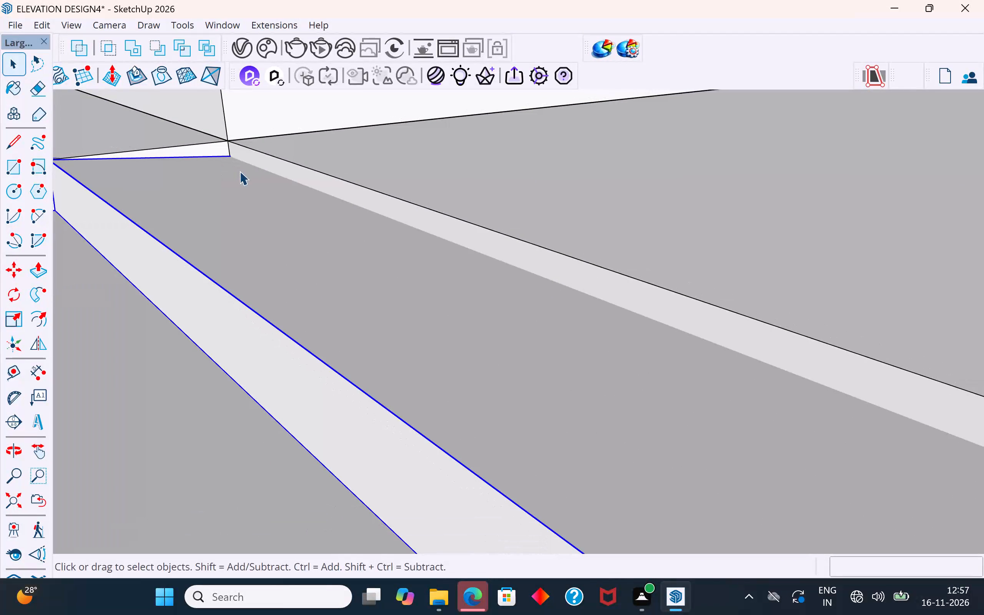
scroll(326, 207, "down", 9)
middle_click_drag(326, 211, 320, 229)
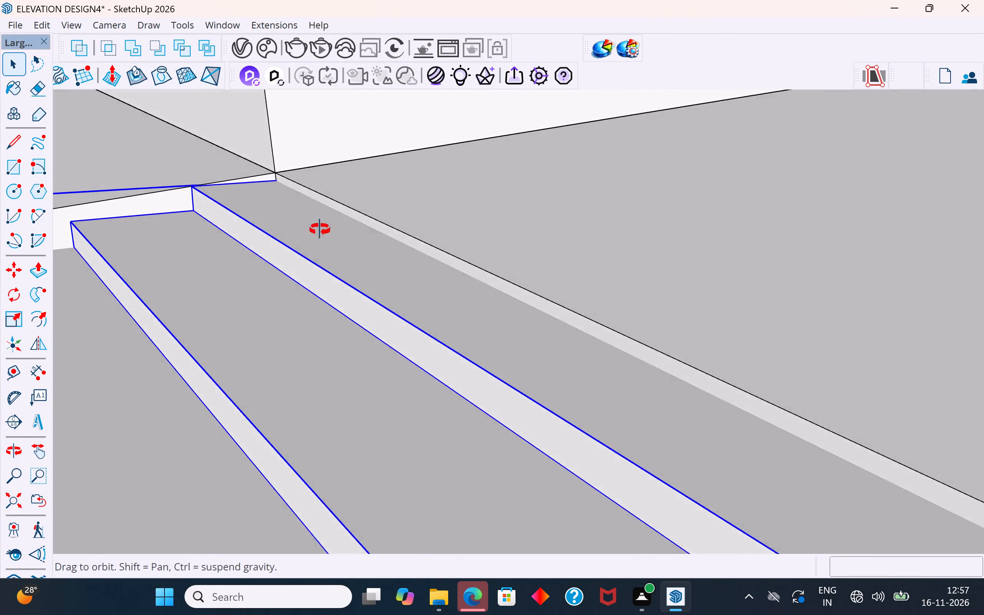
middle_click_drag(320, 229, 298, 251)
scroll(550, 90, "down", 5)
middle_click_drag(433, 192, 338, 277)
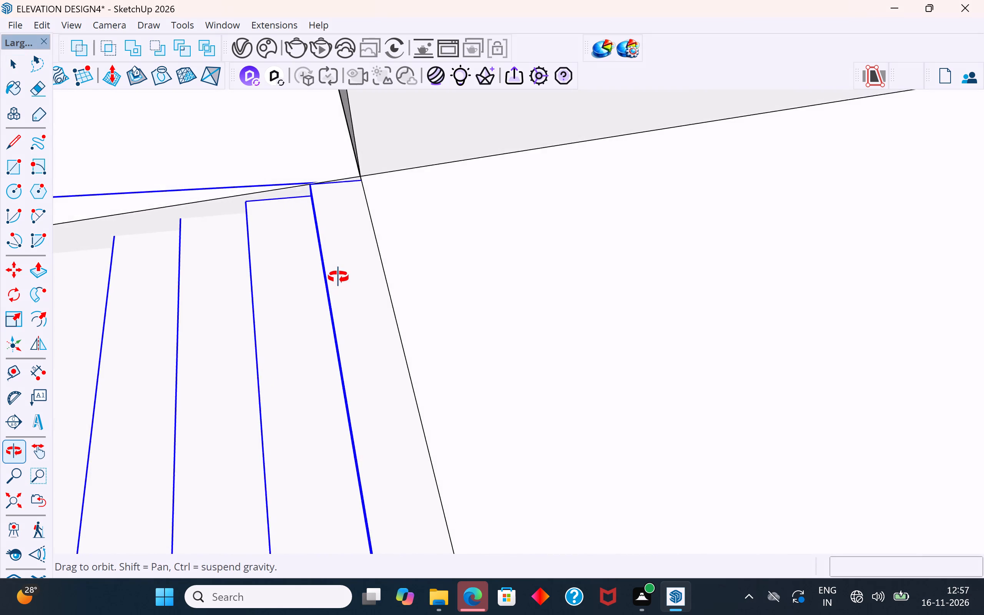
middle_click_drag(338, 277, 329, 118)
scroll(327, 219, "down", 20)
scroll(327, 219, "down", 6)
scroll(337, 168, "up", 5)
key("n")
key("m")
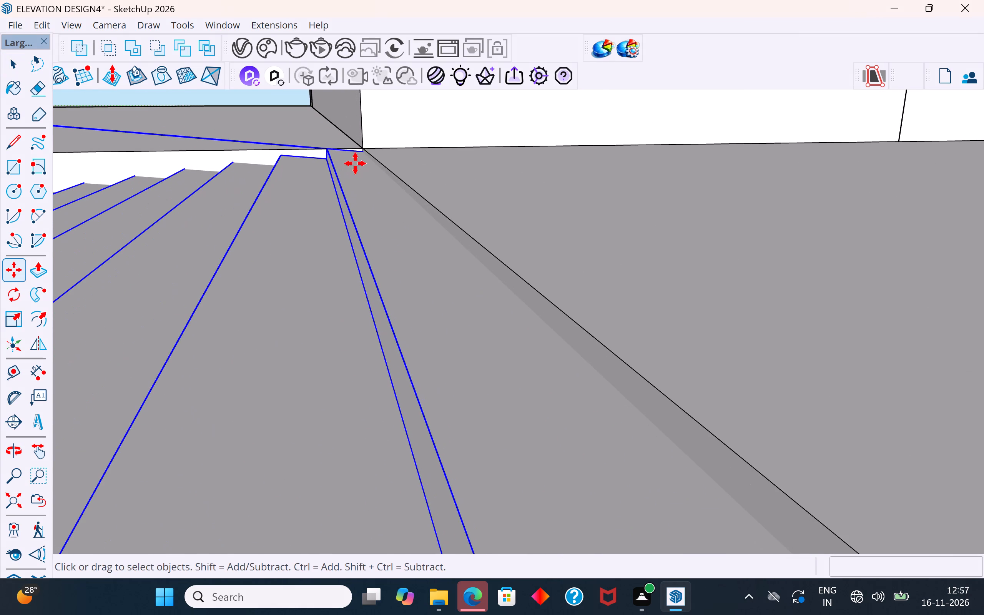
left_click(365, 153)
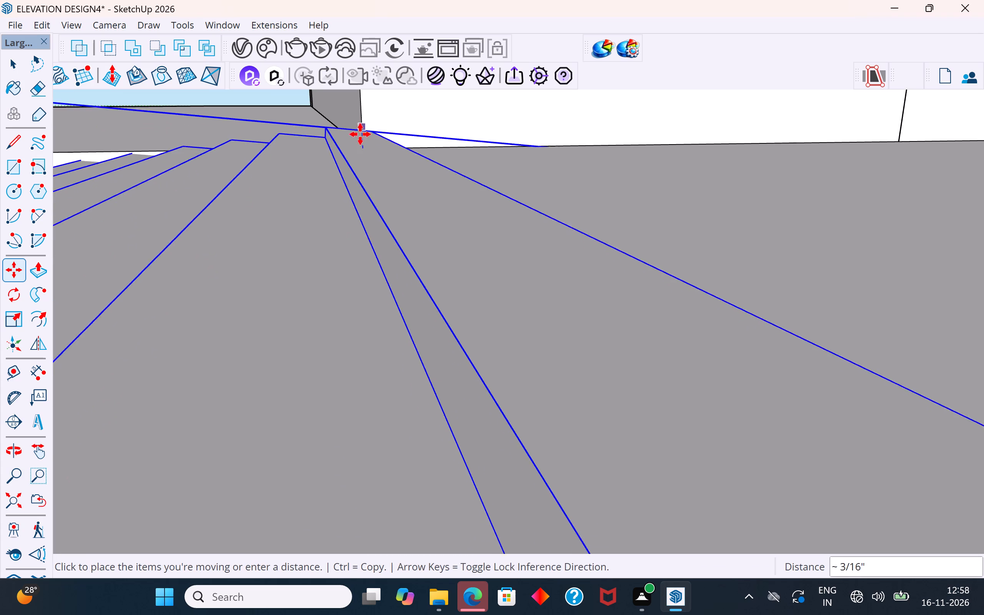
left_click(360, 136)
Move the strip group about 1/8" so its upper corner snaps onto the slab corner at the foot of the wall.
middle_click_drag(423, 152, 342, 184)
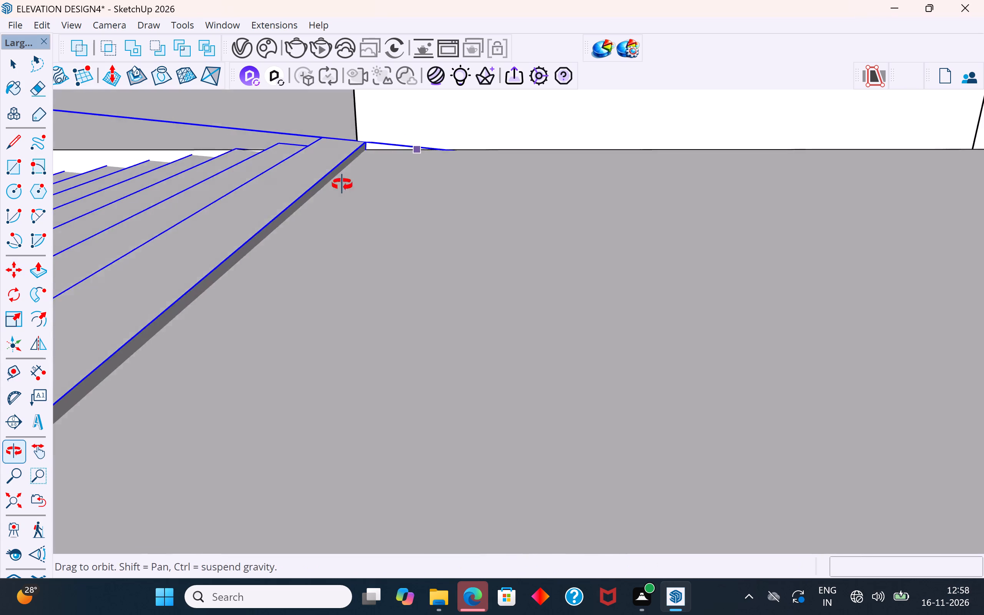
middle_click_drag(342, 184, 321, 199)
scroll(351, 156, "up", 11)
left_click(371, 141)
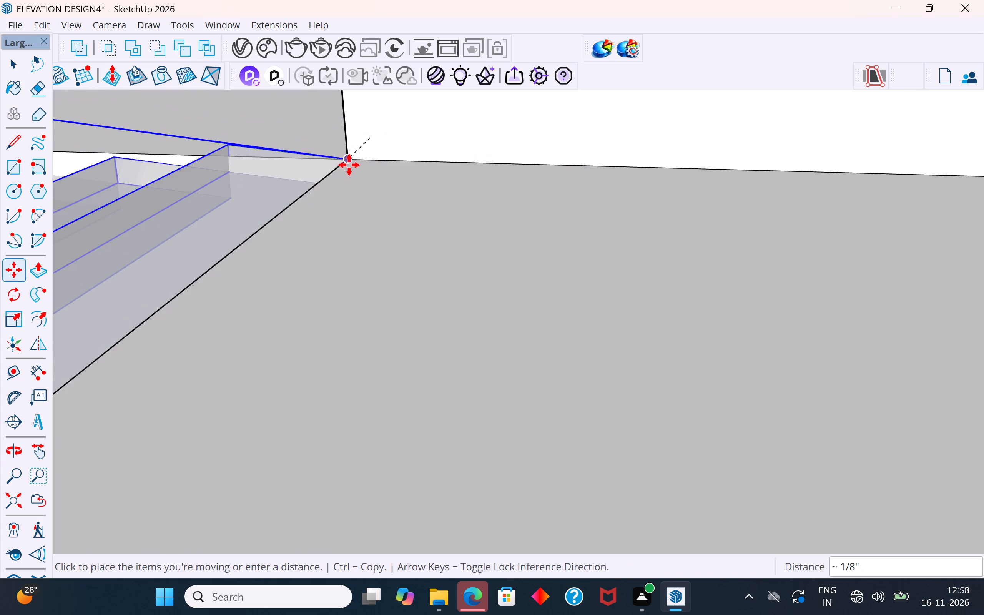
left_click(347, 165)
Examine how the strip group meets the slab's side edge, from the whole model down to the outer front corner.
scroll(449, 135, "down", 20)
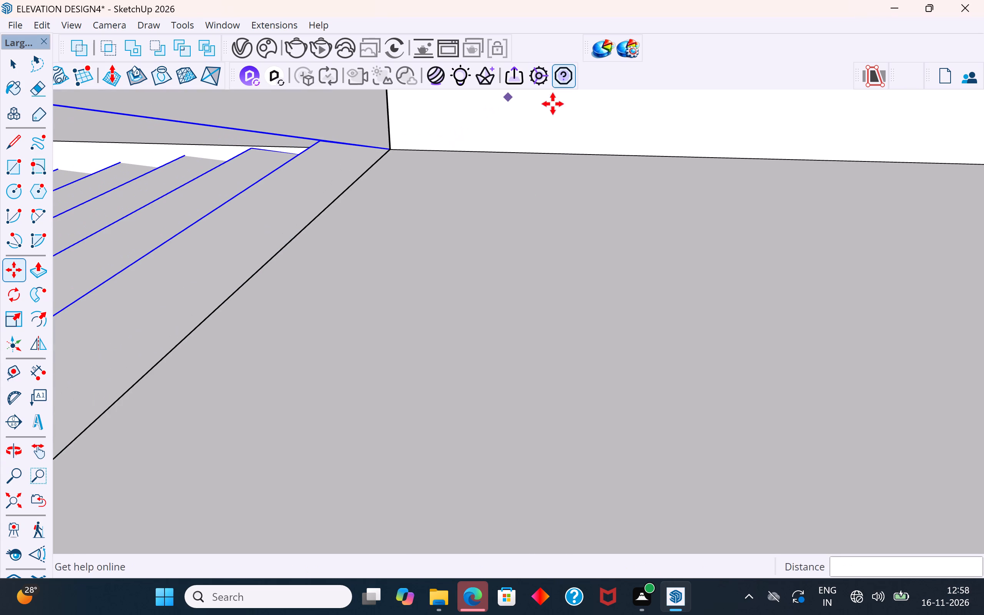
scroll(517, 228, "down", 20)
scroll(517, 228, "down", 6)
scroll(492, 293, "down", 12)
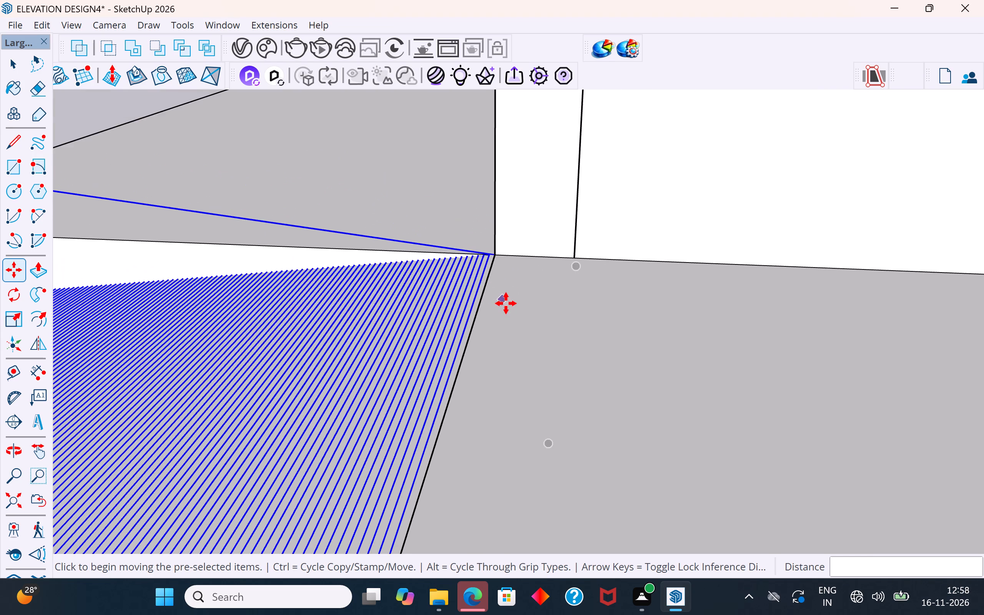
scroll(506, 303, "down", 1)
scroll(518, 372, "down", 10)
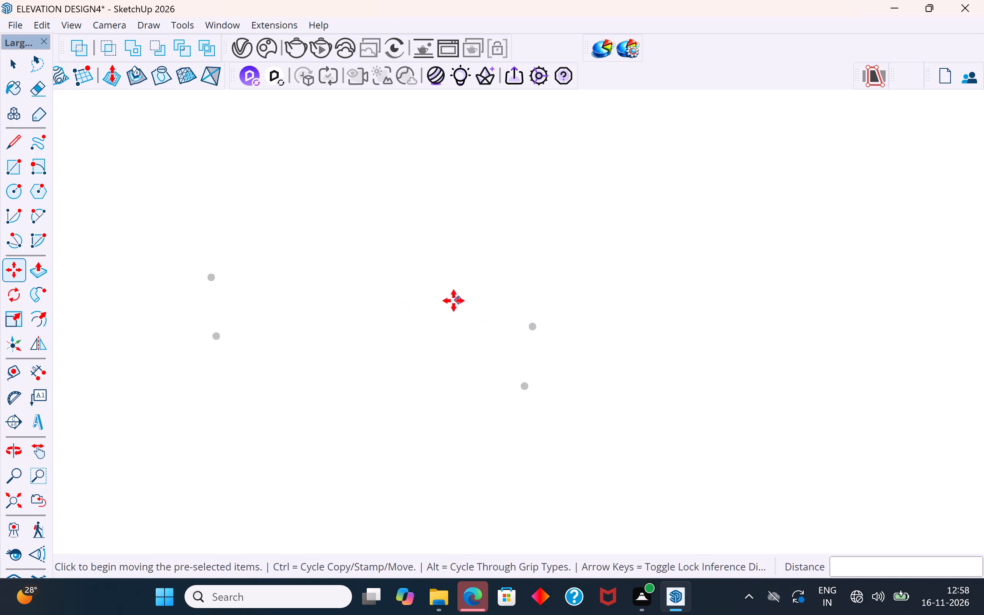
left_click(21, 67)
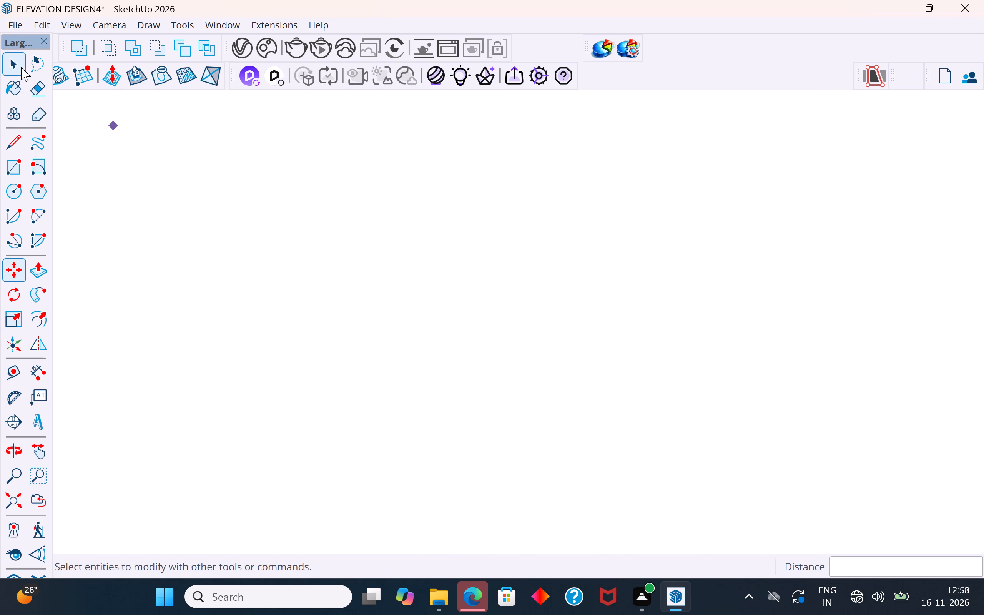
left_click(15, 504)
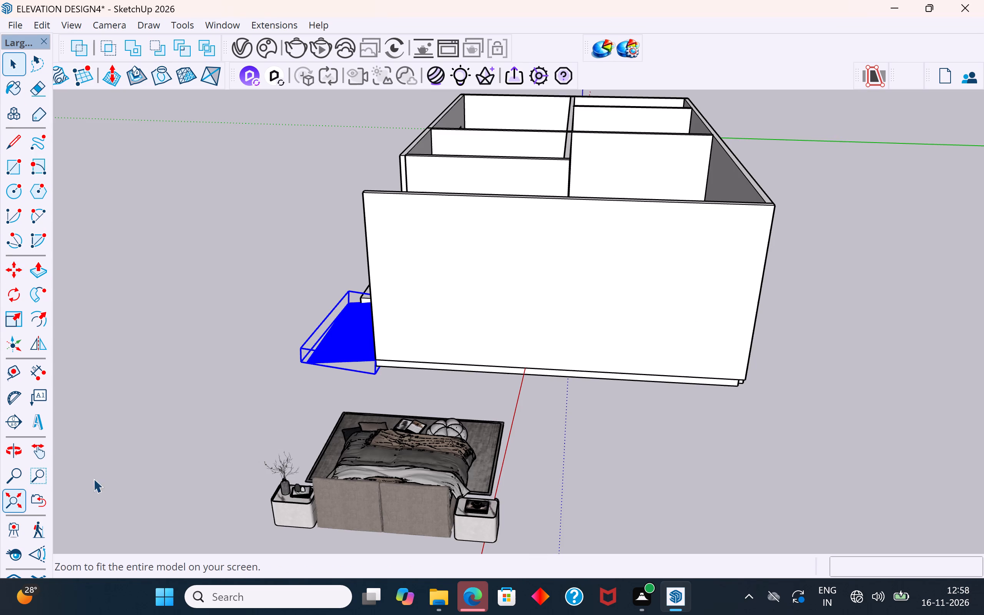
scroll(325, 359, "up", 4)
left_click(269, 428)
scroll(348, 410, "up", 1)
middle_click_drag(351, 410, 481, 434)
scroll(537, 419, "up", 6)
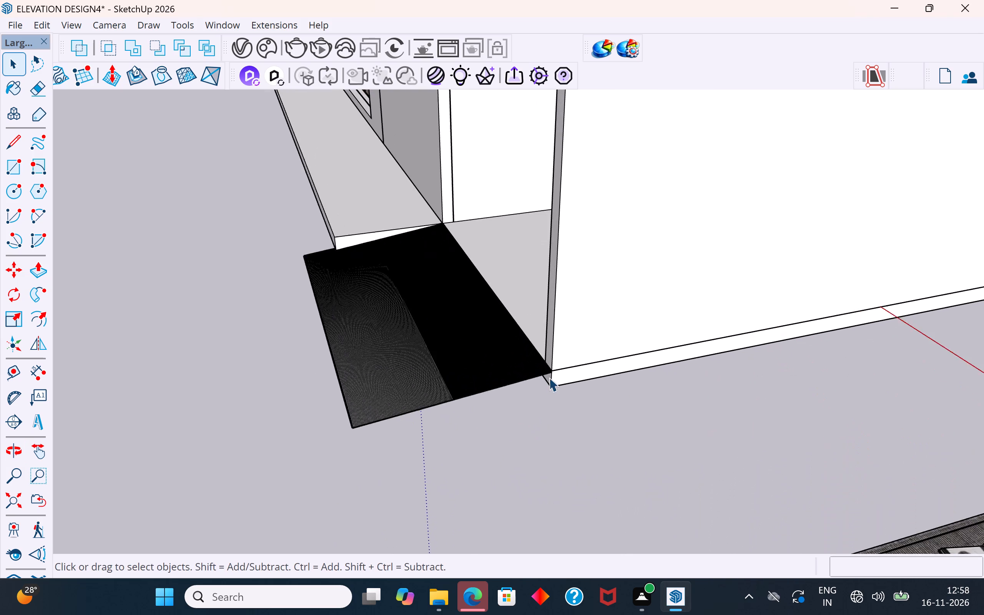
scroll(549, 377, "up", 20)
scroll(549, 377, "up", 2)
middle_click_drag(577, 383, 655, 261)
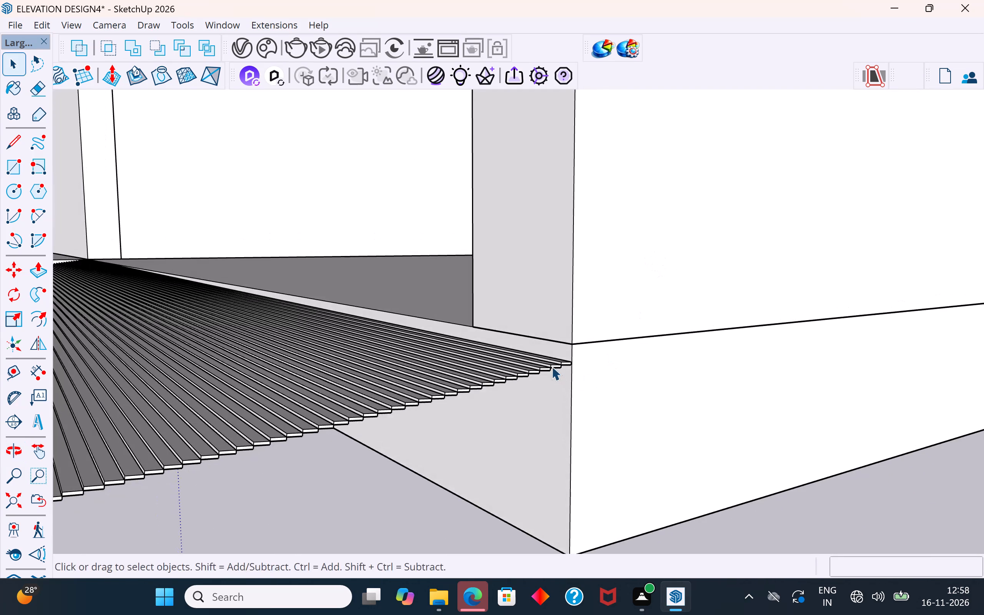
Rotate the strip group about 0.2° around the slab corner at the foot of the wall, bringing its outer end toward the slab's top edge.
left_click(552, 366)
middle_click_drag(554, 366, 650, 387)
scroll(655, 379, "down", 4)
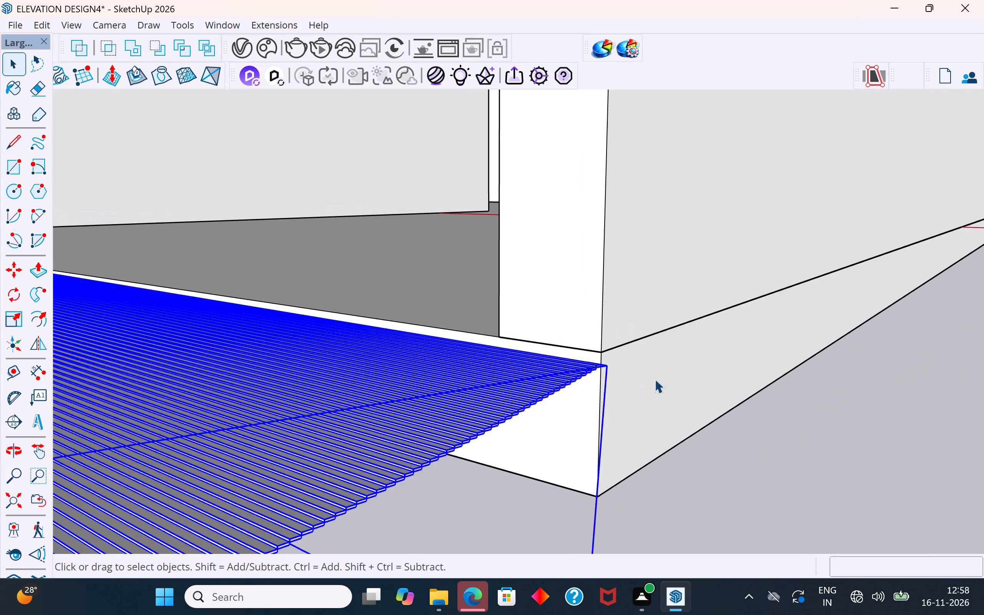
scroll(589, 319, "down", 3)
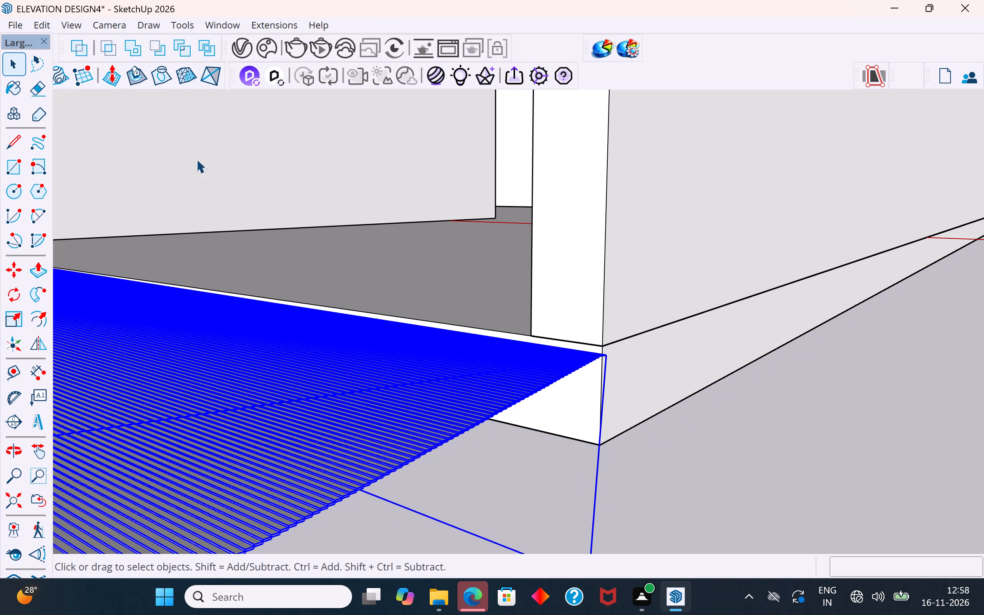
scroll(535, 134, "down", 3)
middle_click_drag(598, 200, 642, 223)
scroll(739, 254, "down", 4)
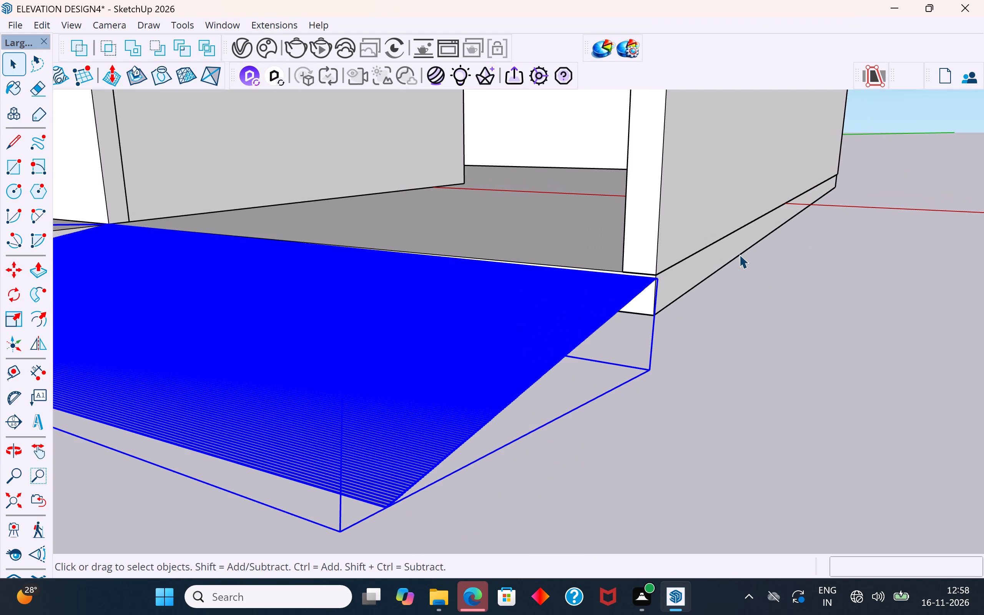
middle_click_drag(561, 255, 560, 279)
middle_click_drag(670, 271, 671, 270)
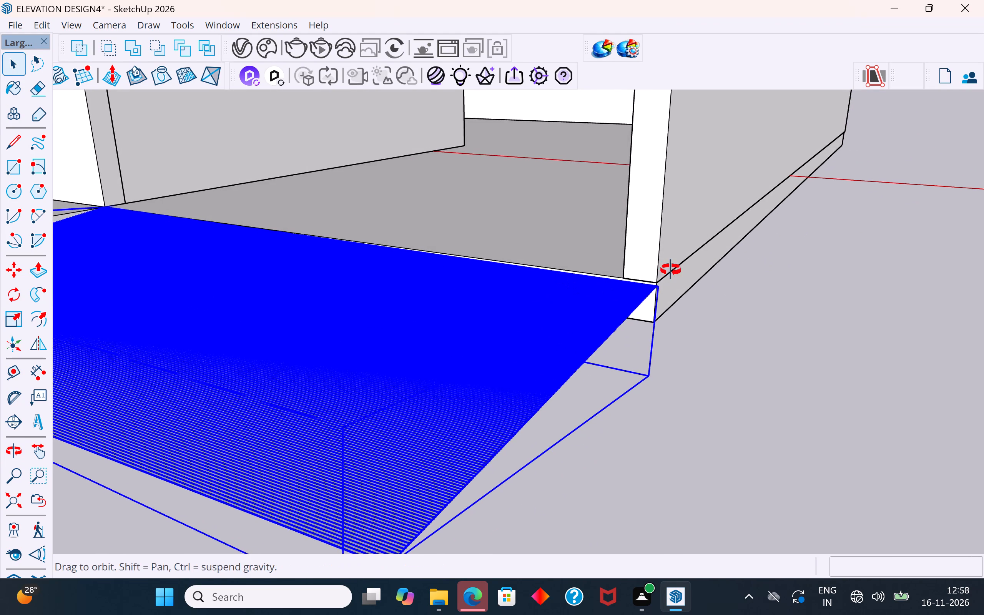
middle_click_drag(671, 270, 687, 252)
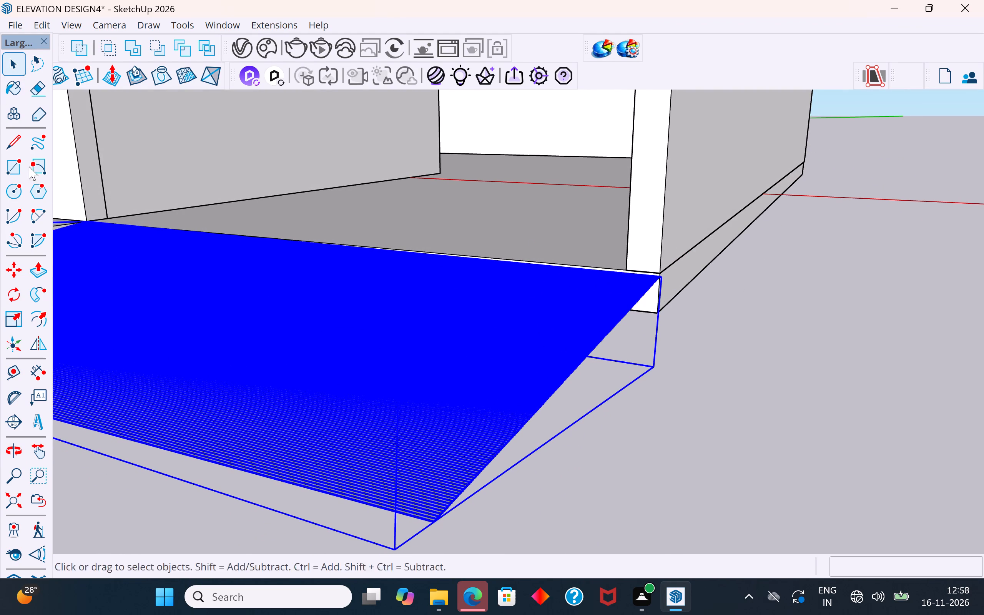
left_click(19, 293)
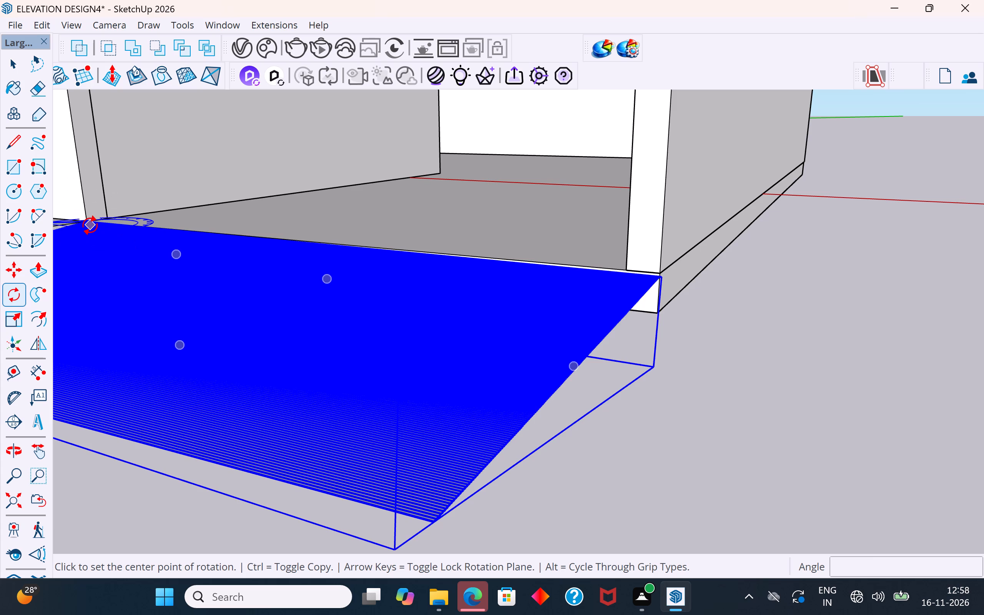
scroll(90, 225, "up", 5)
middle_click_drag(87, 240, 105, 335)
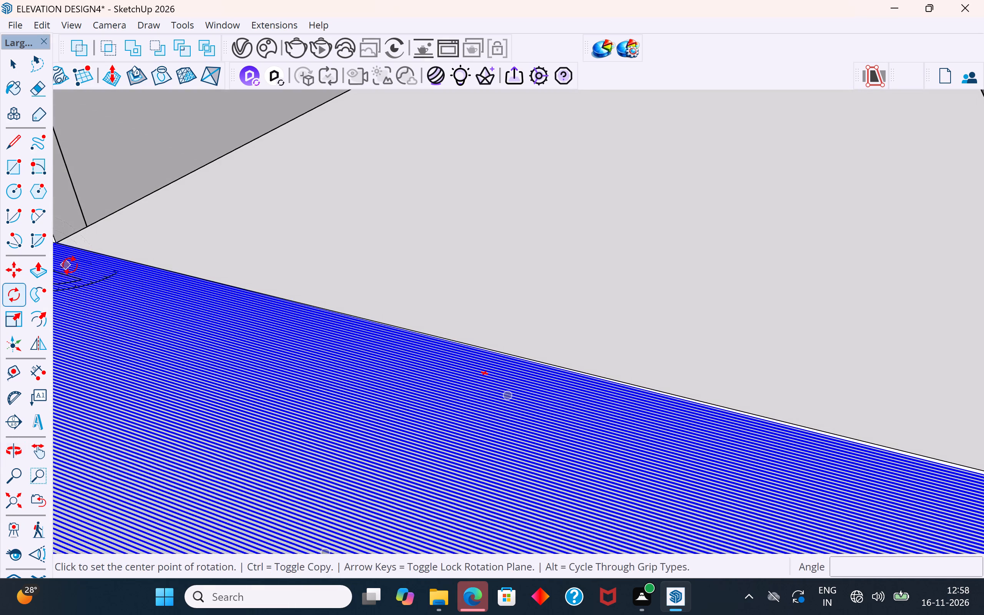
middle_click(73, 265)
scroll(673, 380, "down", 5)
scroll(255, 283, "up", 10)
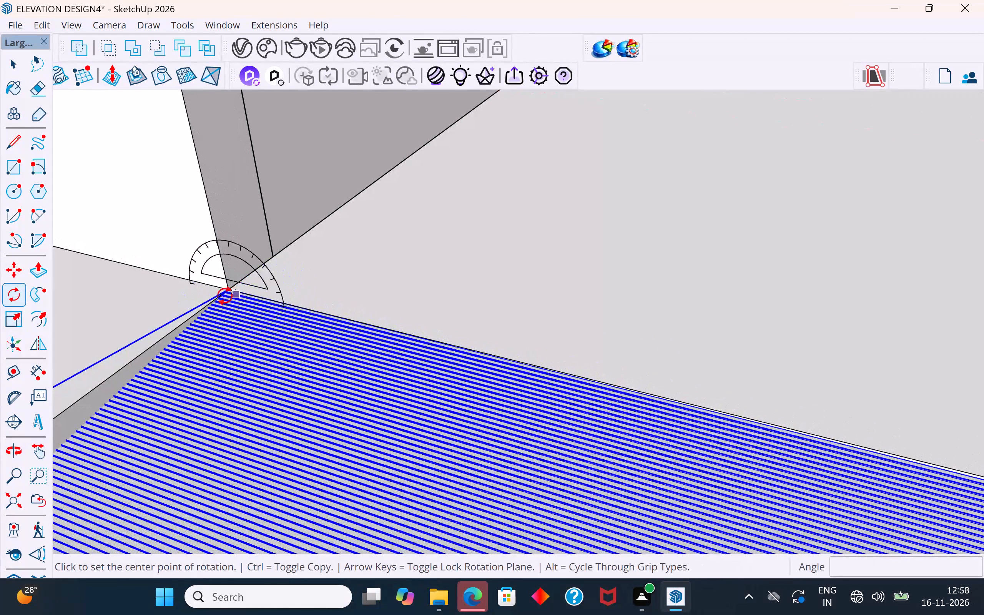
scroll(234, 294, "up", 7)
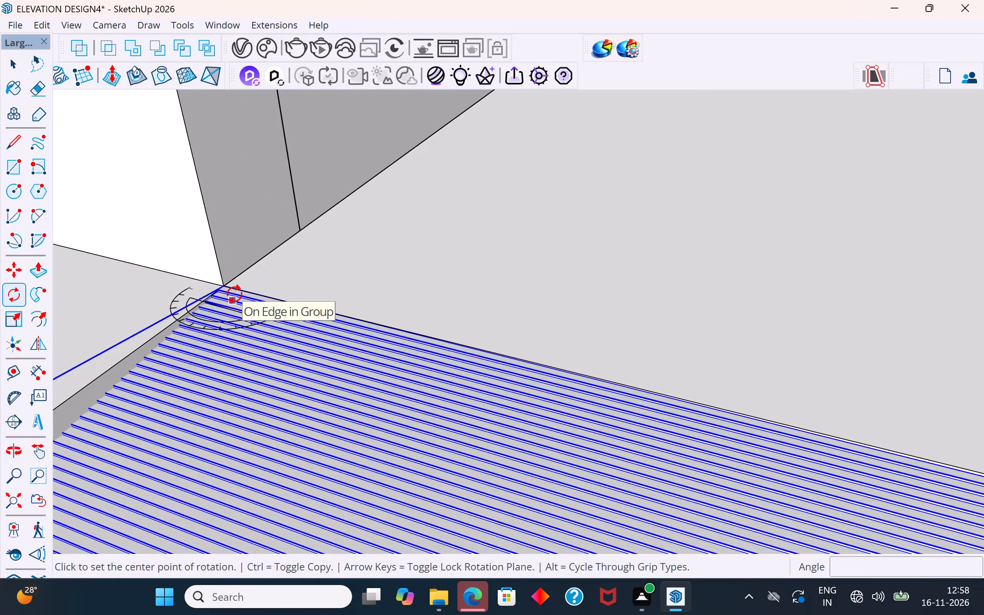
scroll(234, 294, "up", 5)
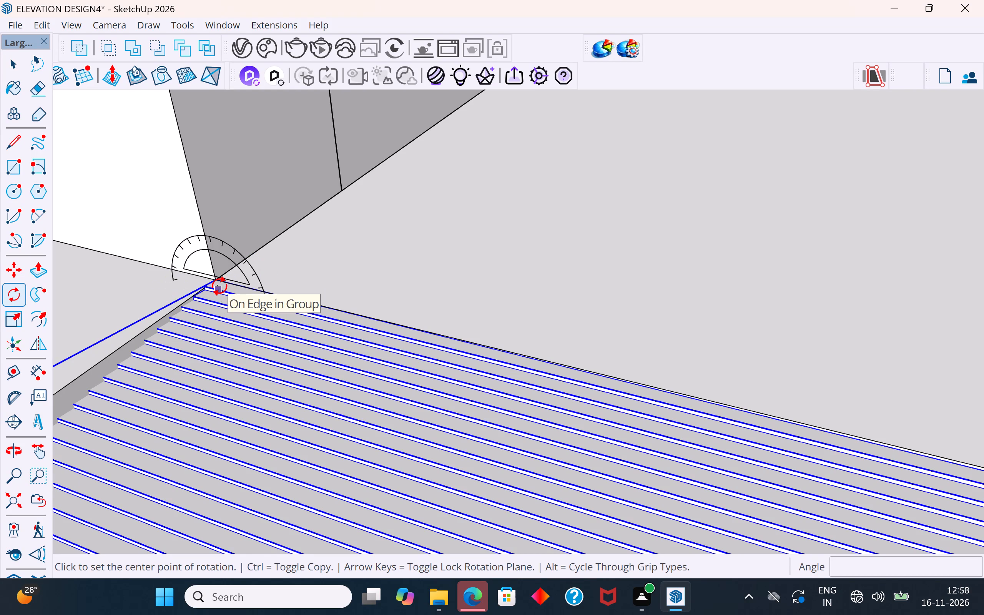
left_click(219, 286)
scroll(303, 316, "down", 20)
scroll(303, 316, "down", 2)
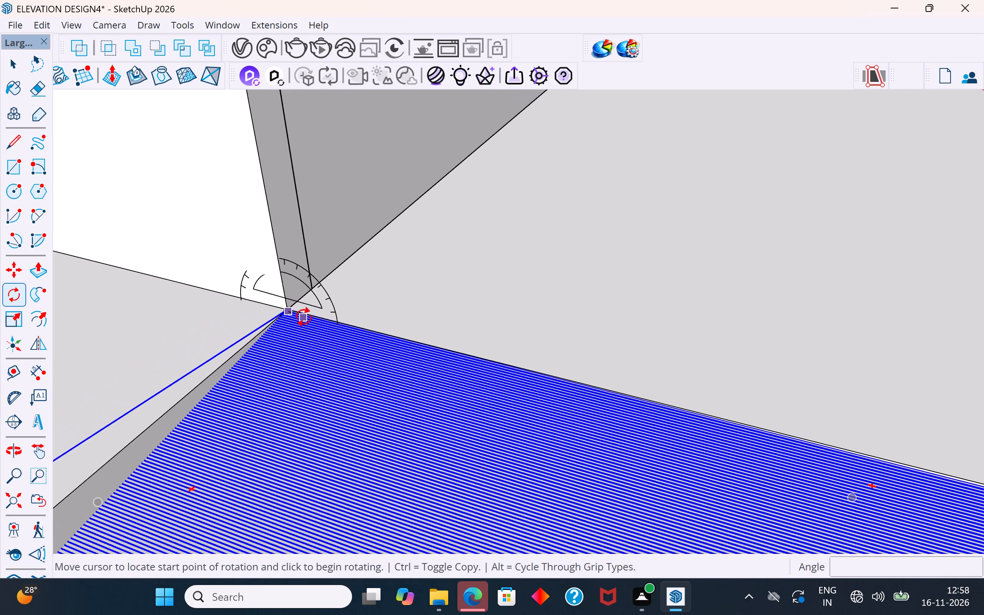
scroll(304, 316, "down", 10)
scroll(611, 402, "up", 17)
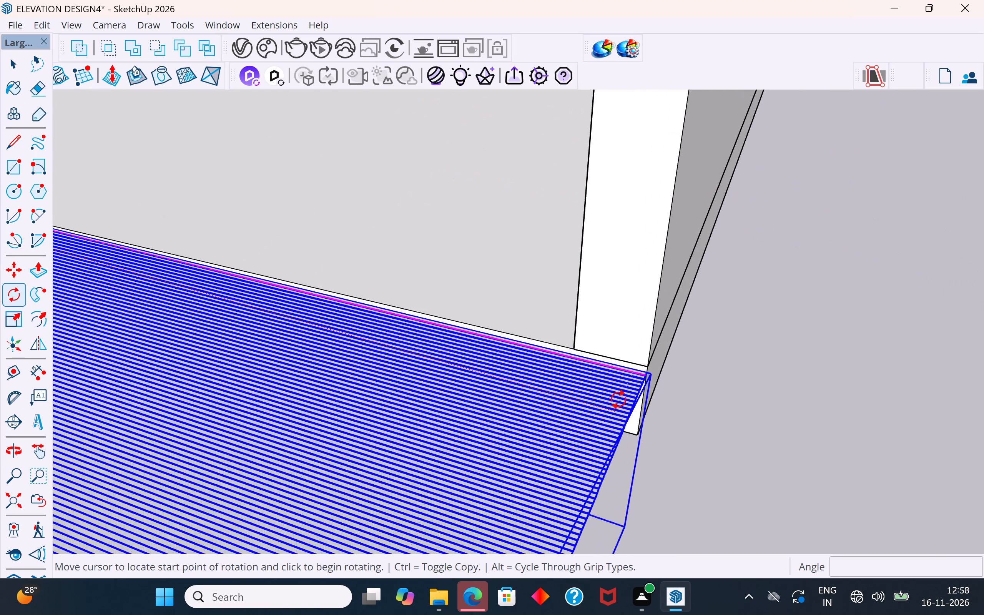
scroll(618, 399, "up", 6)
scroll(647, 362, "up", 5)
left_click(700, 374)
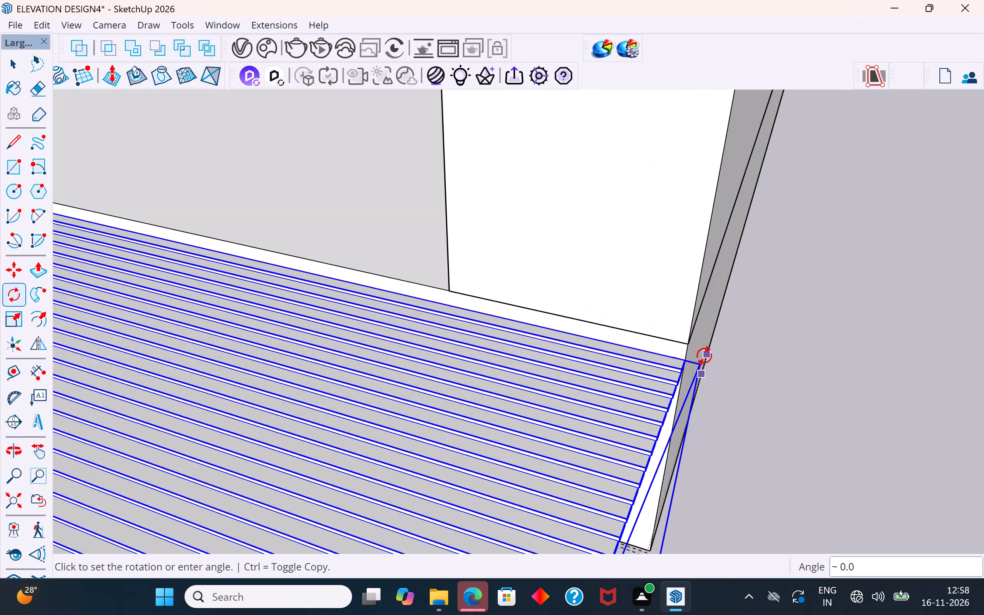
scroll(704, 354, "up", 9)
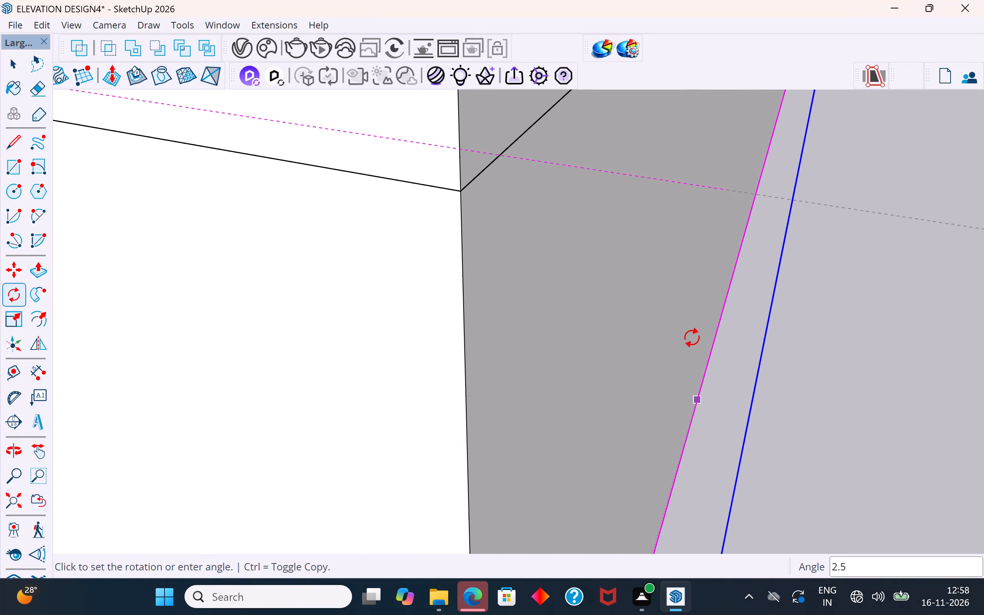
scroll(683, 338, "down", 16)
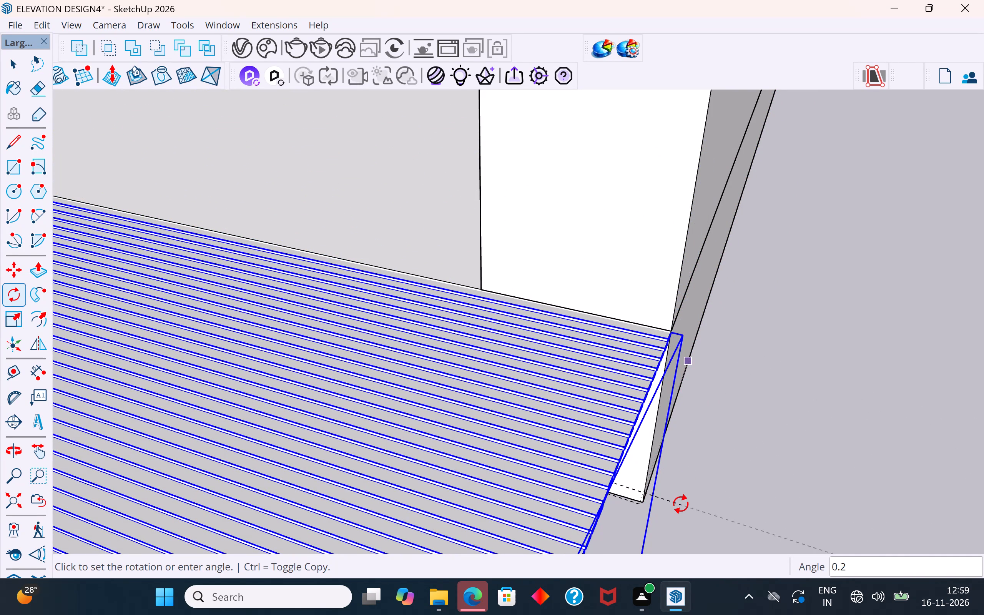
left_click(681, 504)
Examine the fit of the rotated strip group at the slab's outer front corner and at the corner beside the wall.
middle_click_drag(669, 338, 515, 120)
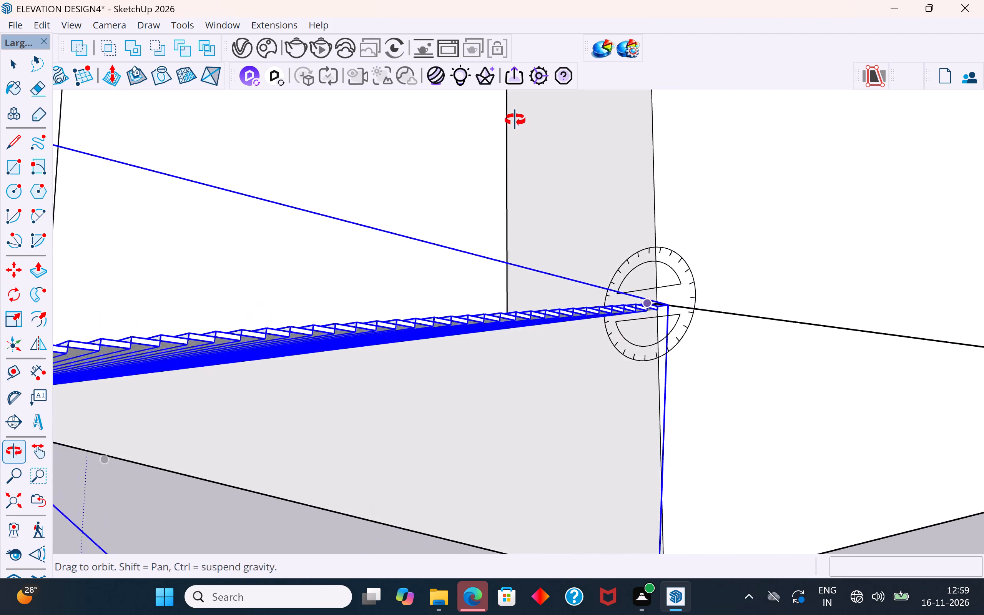
middle_click_drag(515, 120, 493, 231)
scroll(605, 369, "up", 2)
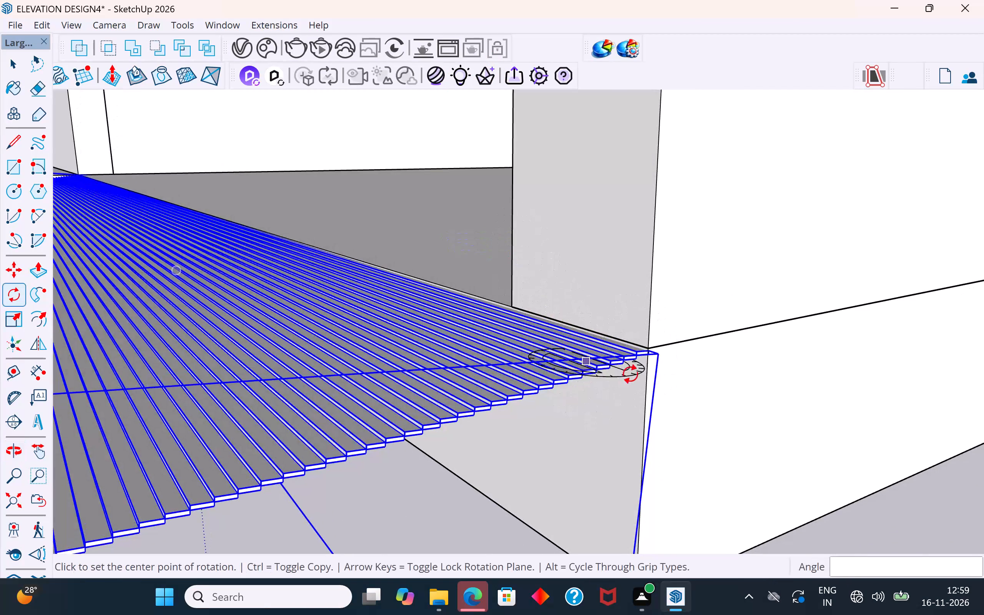
scroll(630, 374, "up", 8)
scroll(647, 347, "up", 3)
scroll(694, 364, "down", 10)
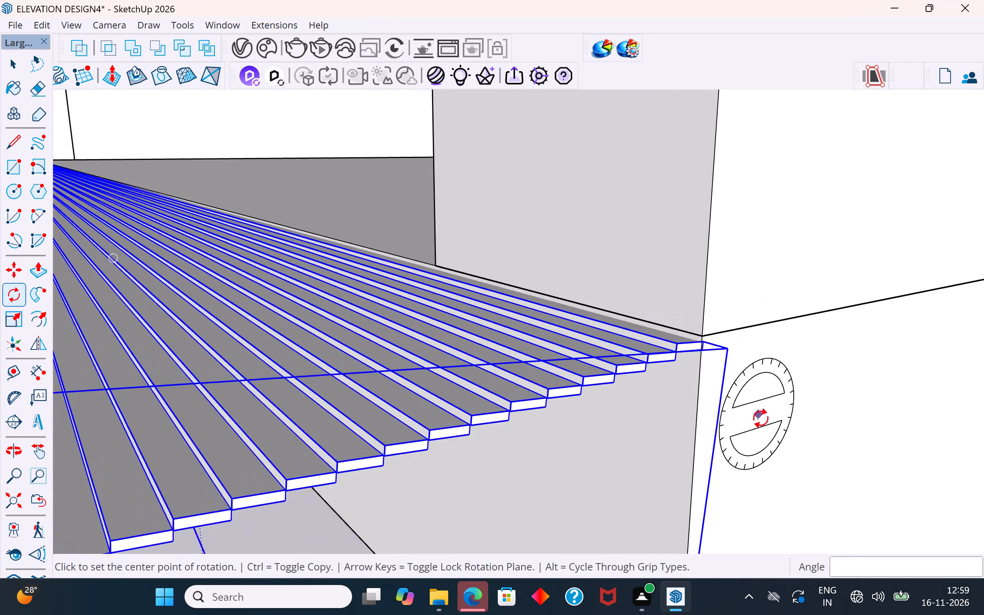
scroll(761, 418, "down", 15)
middle_click_drag(186, 229, 388, 326)
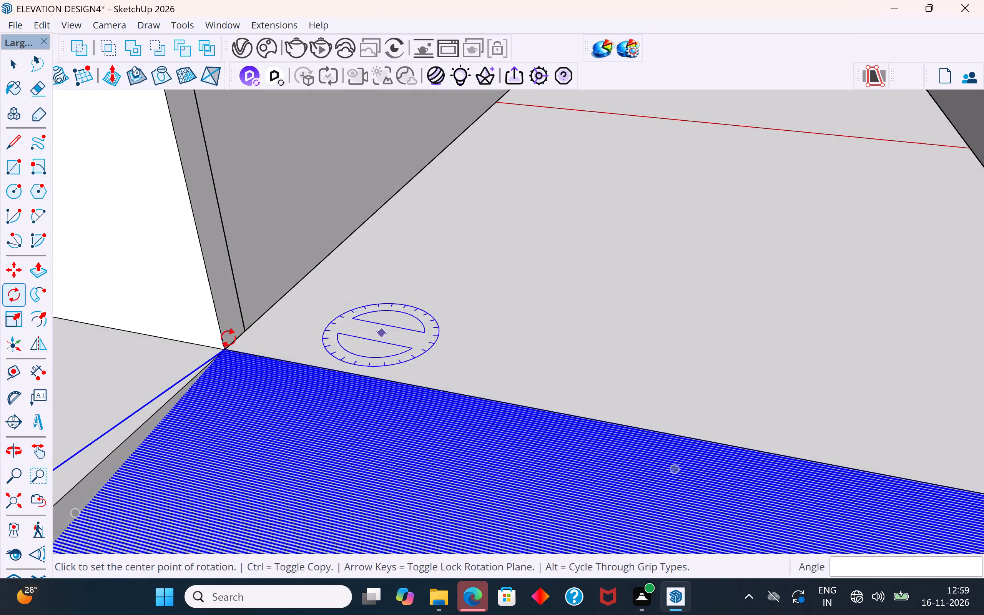
scroll(225, 337, "up", 20)
scroll(225, 337, "up", 10)
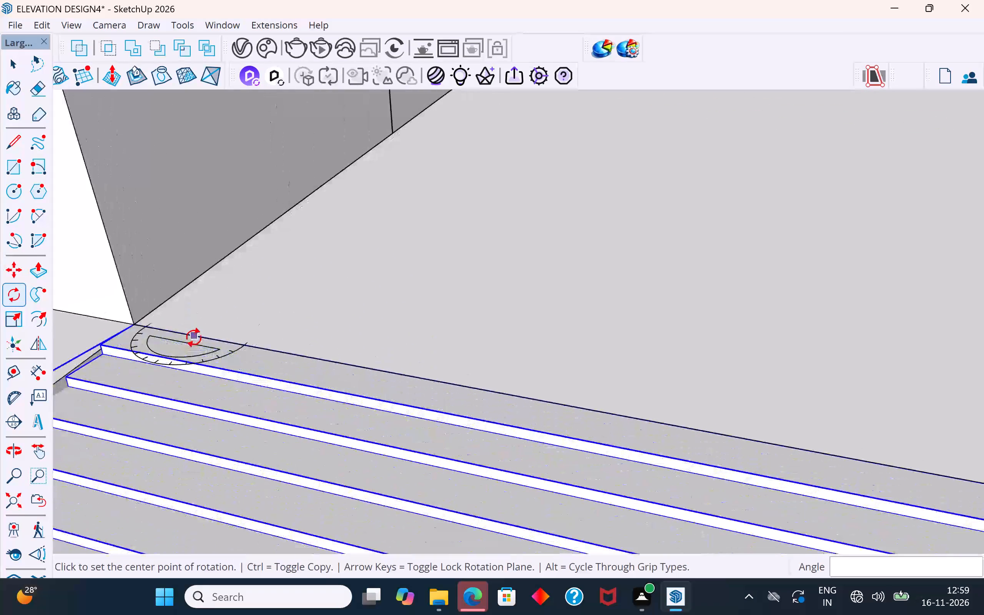
Rotate the strip group very slightly around the slab corner at the foot of the wall, raising its outer end to the slab's top edge.
scroll(194, 337, "up", 1)
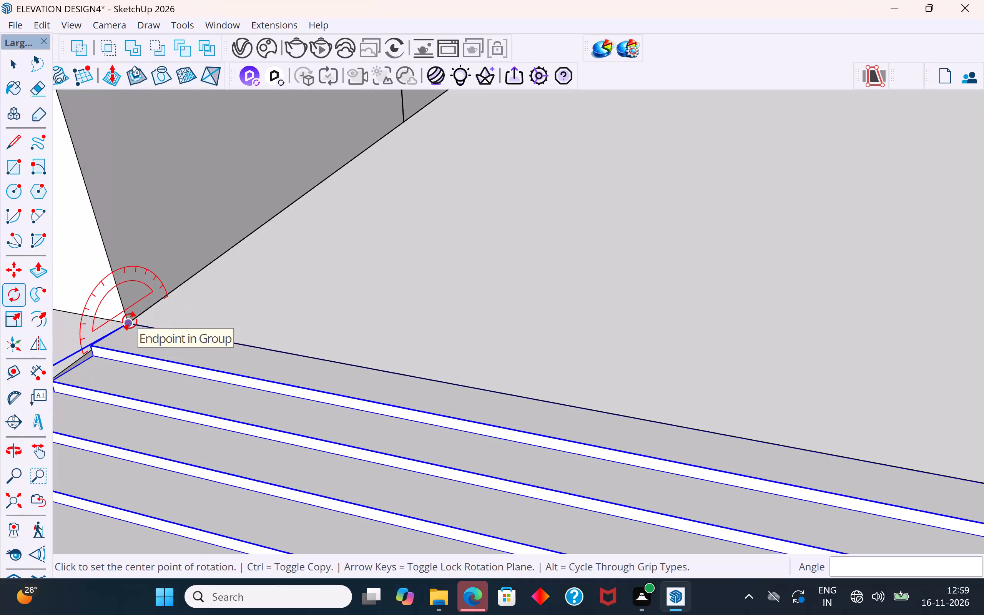
scroll(125, 320, "up", 4)
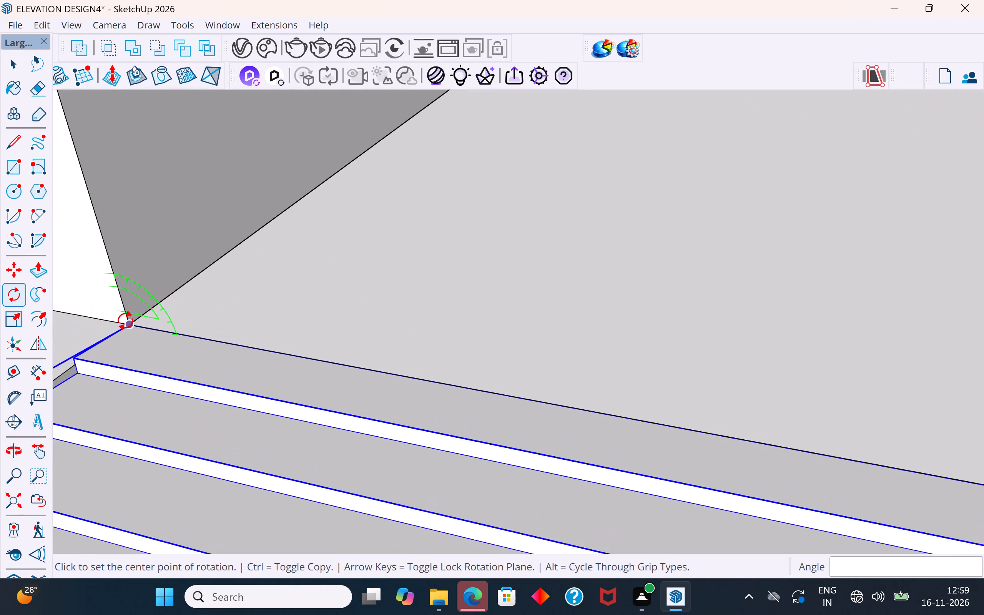
scroll(125, 320, "up", 4)
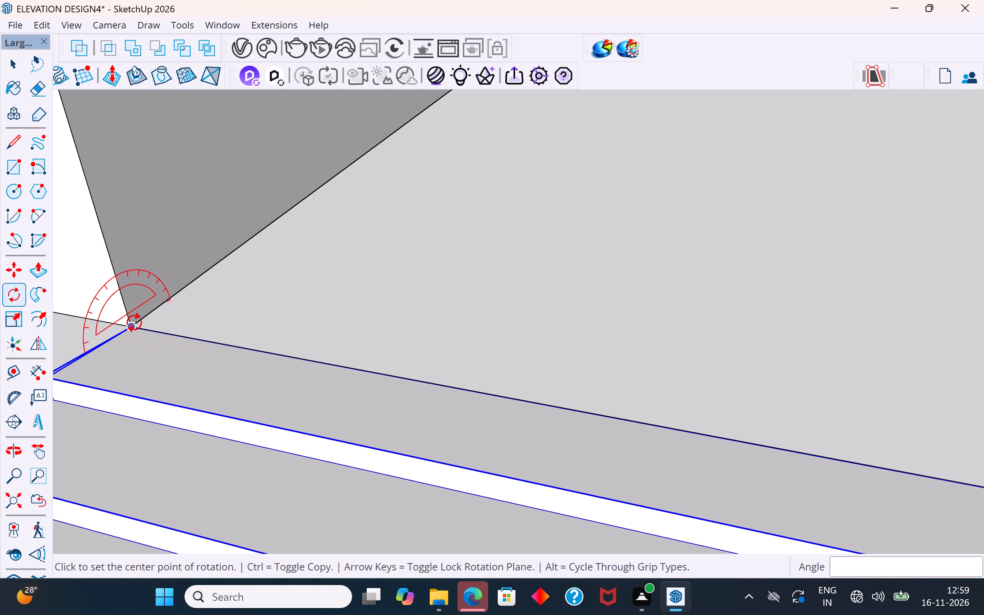
left_click(130, 326)
scroll(130, 326, "down", 16)
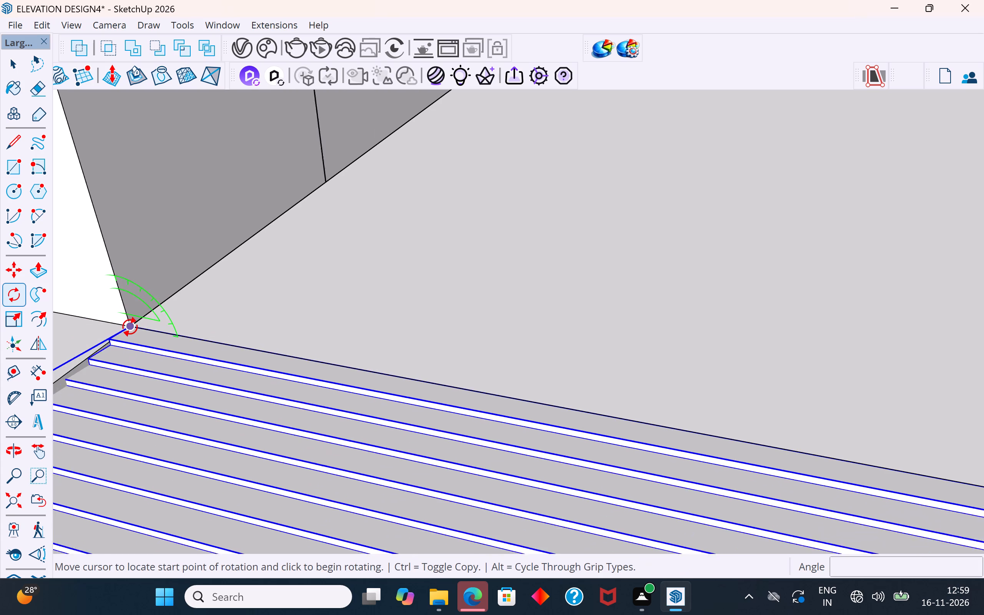
scroll(130, 326, "down", 20)
scroll(130, 326, "down", 15)
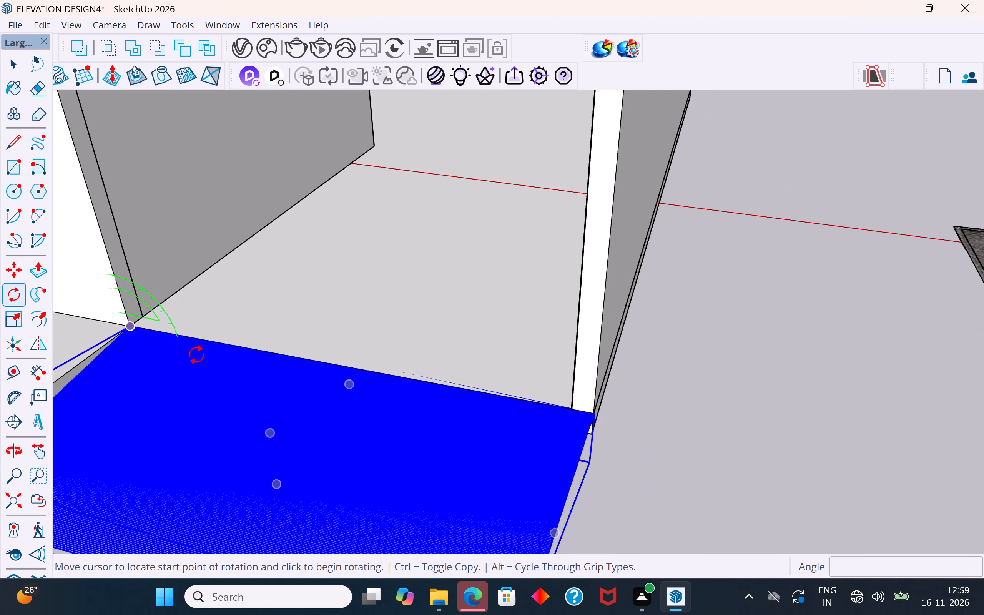
scroll(593, 422, "up", 1)
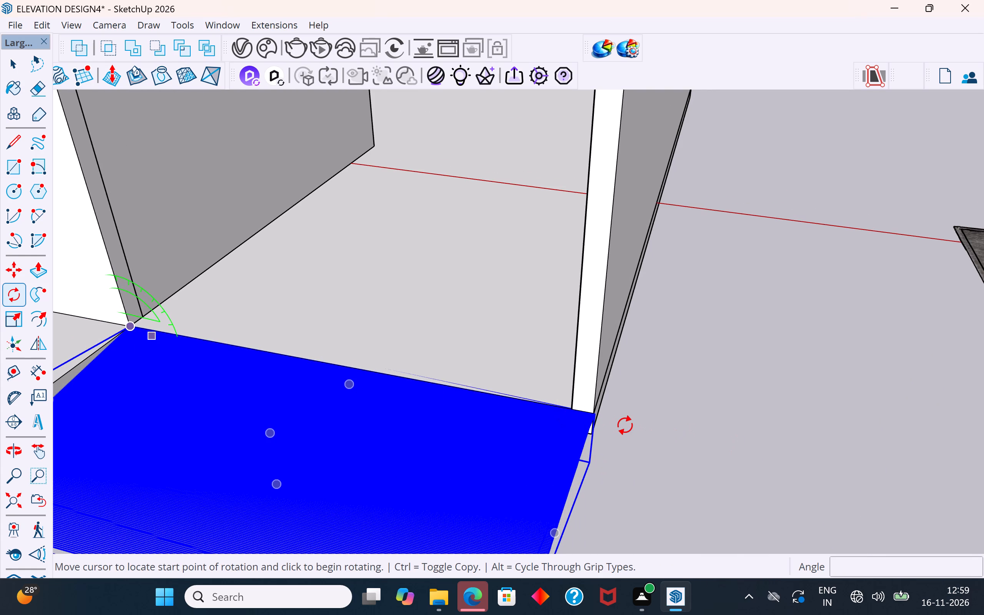
scroll(600, 417, "up", 12)
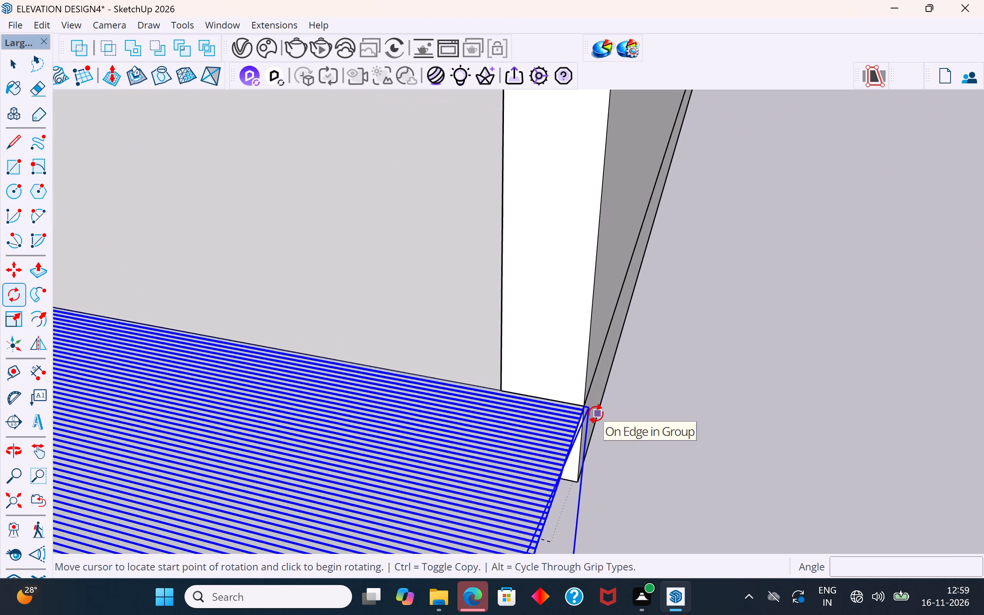
scroll(596, 413, "up", 20)
scroll(596, 413, "up", 8)
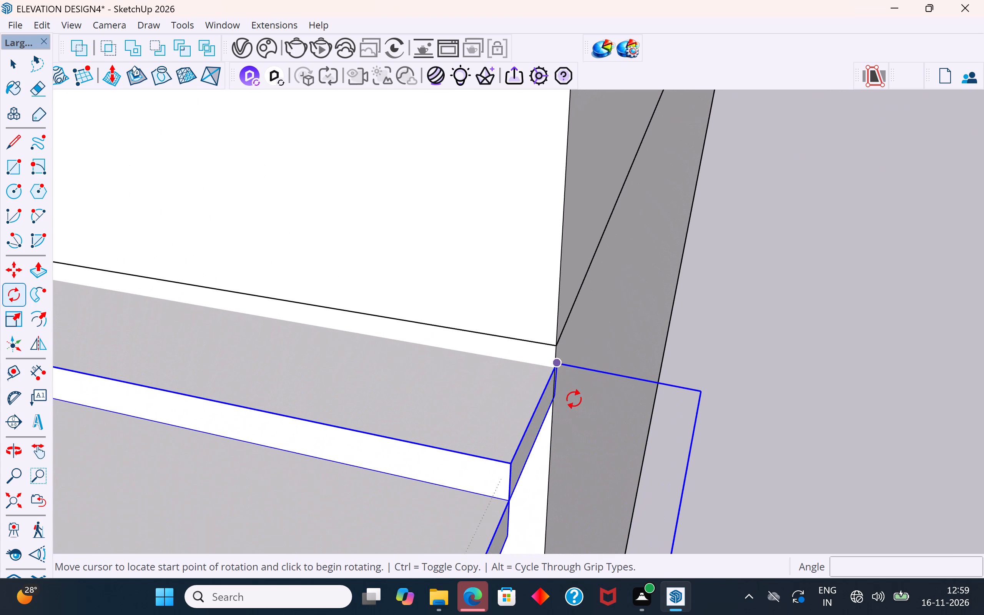
left_click(558, 365)
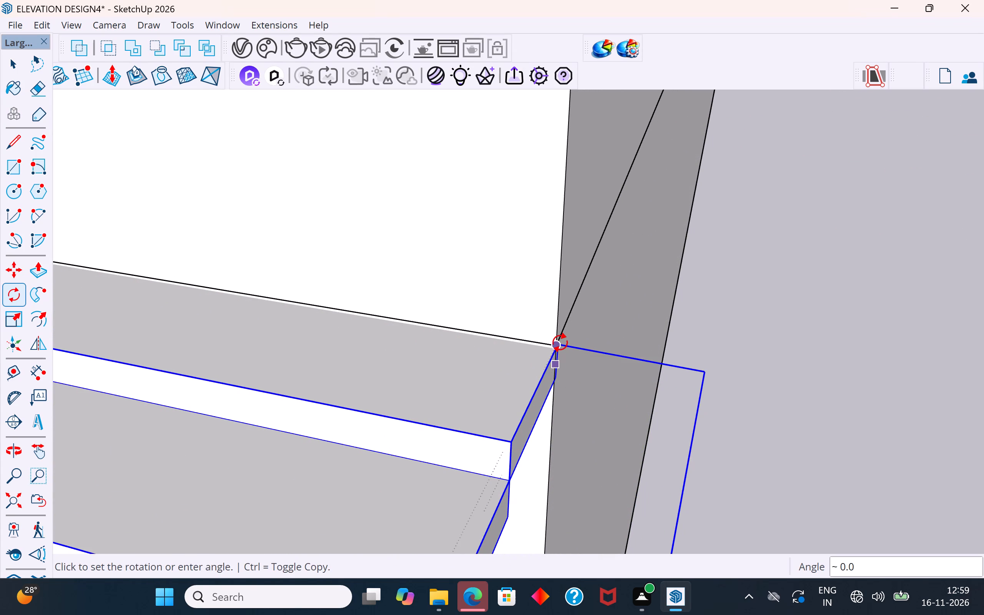
scroll(560, 342, "up", 8)
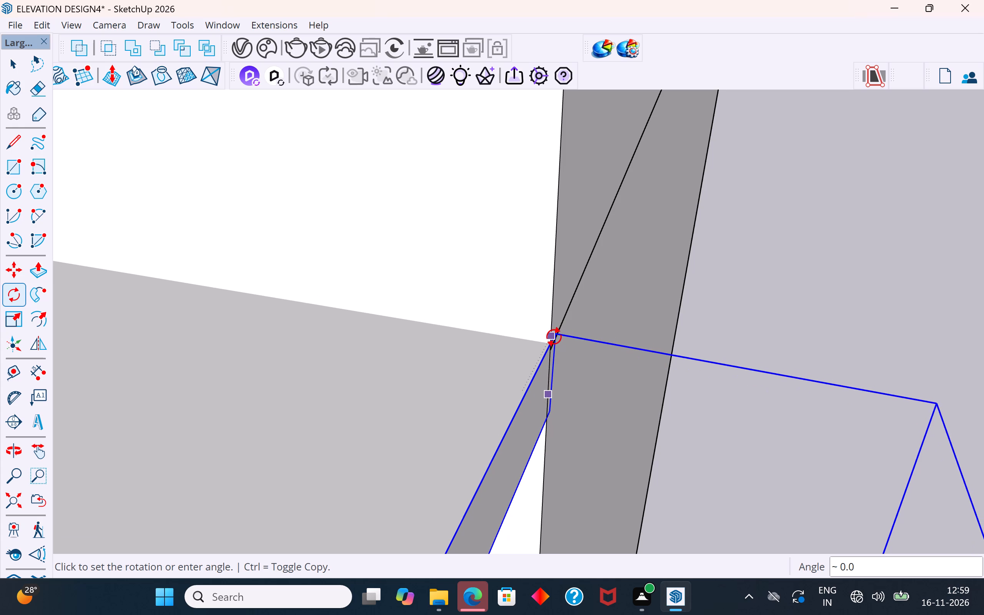
scroll(555, 337, "up", 16)
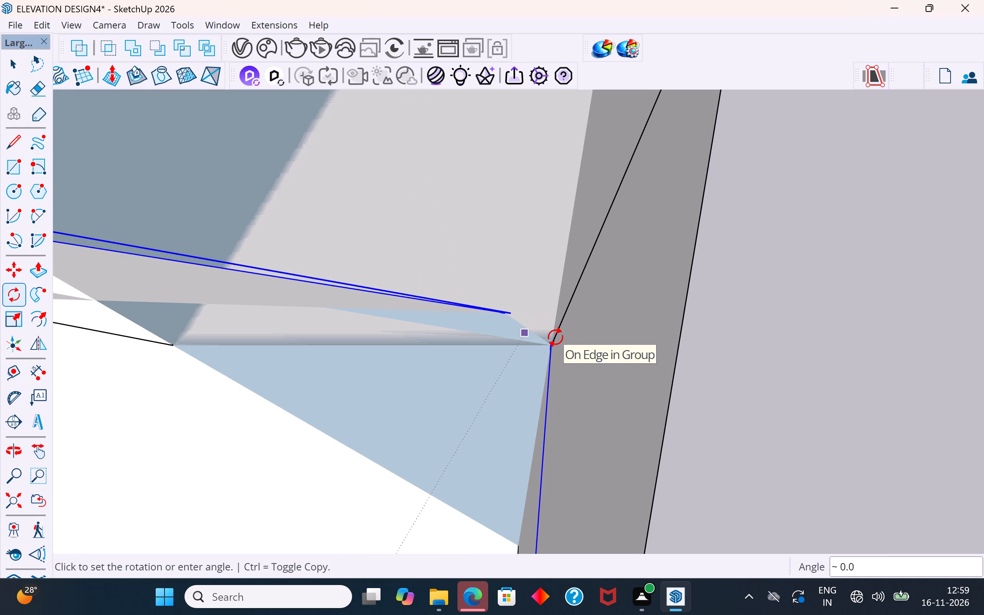
scroll(555, 337, "down", 4)
left_click(562, 332)
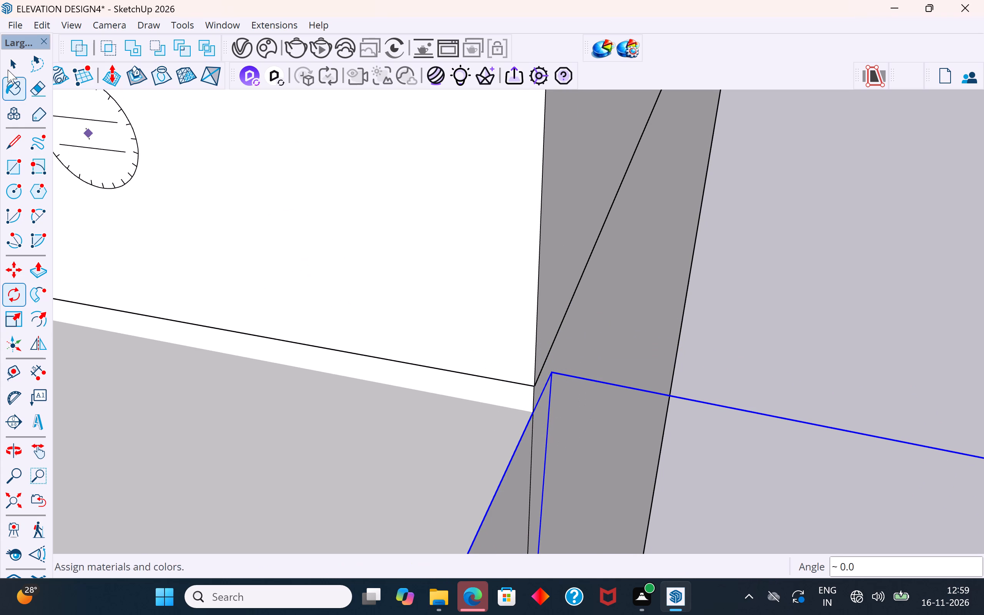
Rotate the strip group slightly again around the slab corner at the foot of the wall, aligning its outer end with the slab's outer front corner.
scroll(566, 317, "down", 20)
scroll(566, 317, "down", 8)
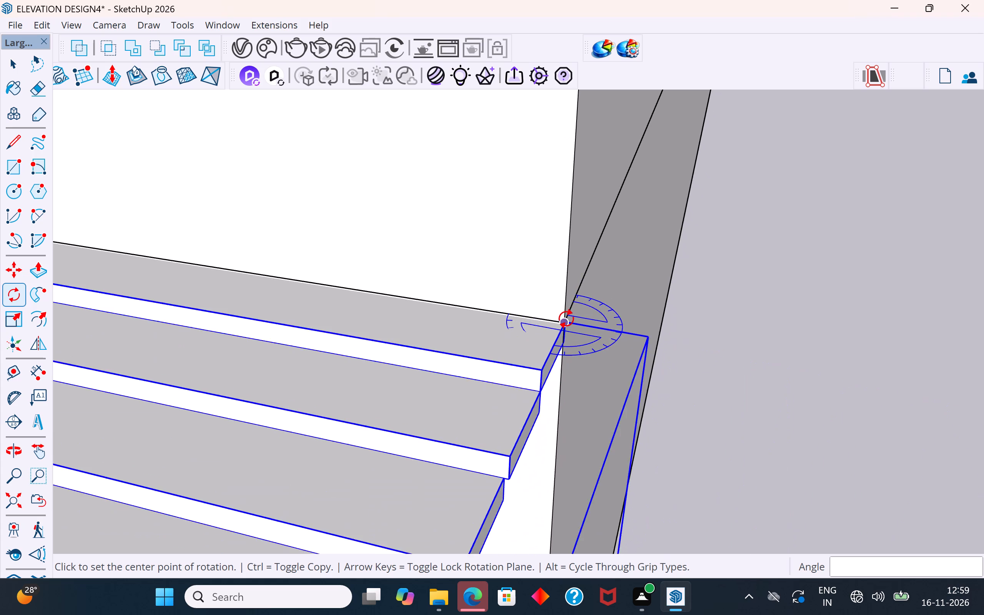
scroll(566, 318, "down", 7)
scroll(832, 406, "down", 4)
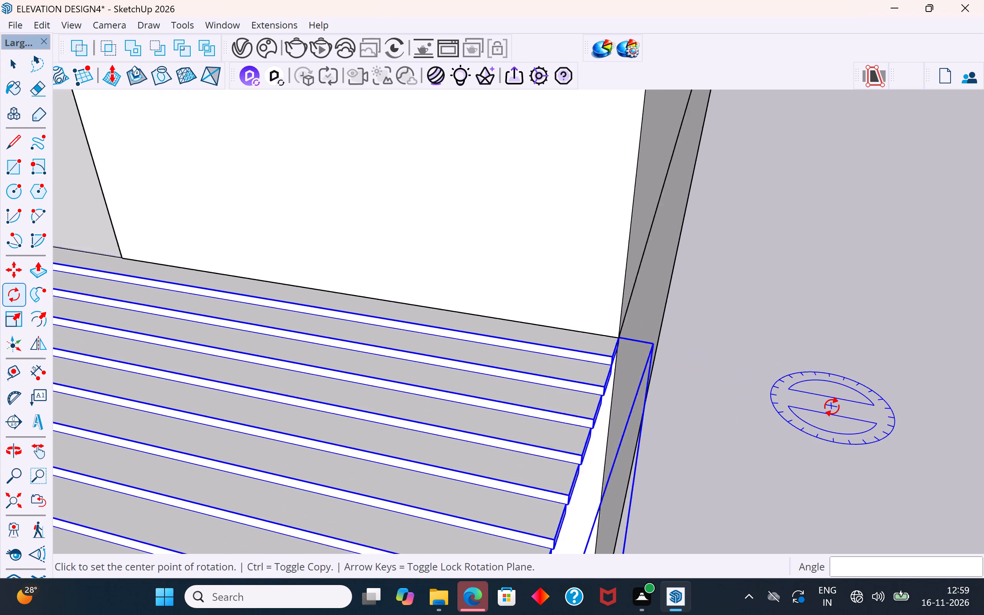
scroll(832, 406, "down", 9)
scroll(831, 407, "down", 13)
scroll(914, 428, "down", 6)
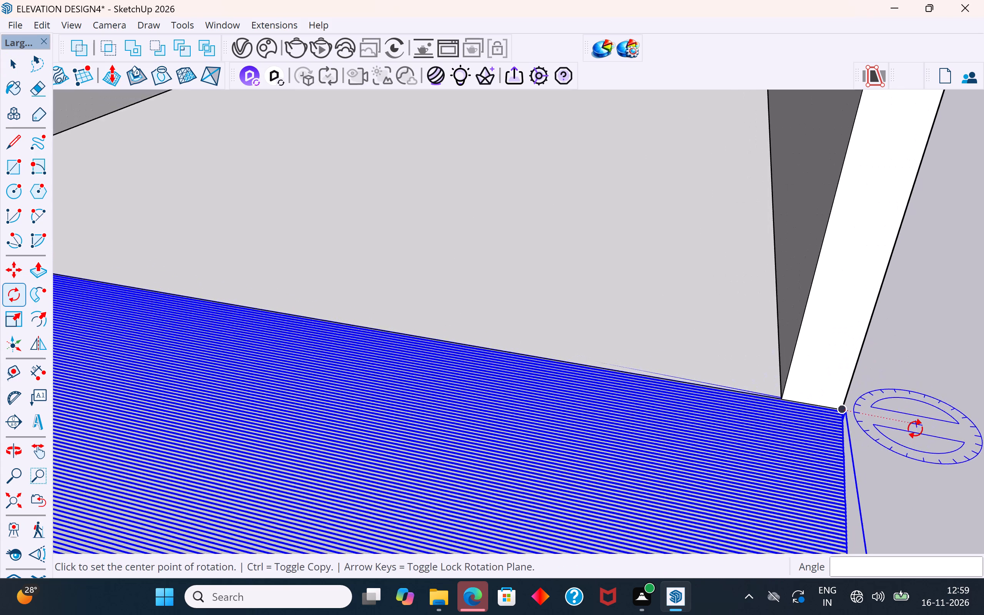
scroll(698, 415, "down", 13)
scroll(416, 384, "up", 10)
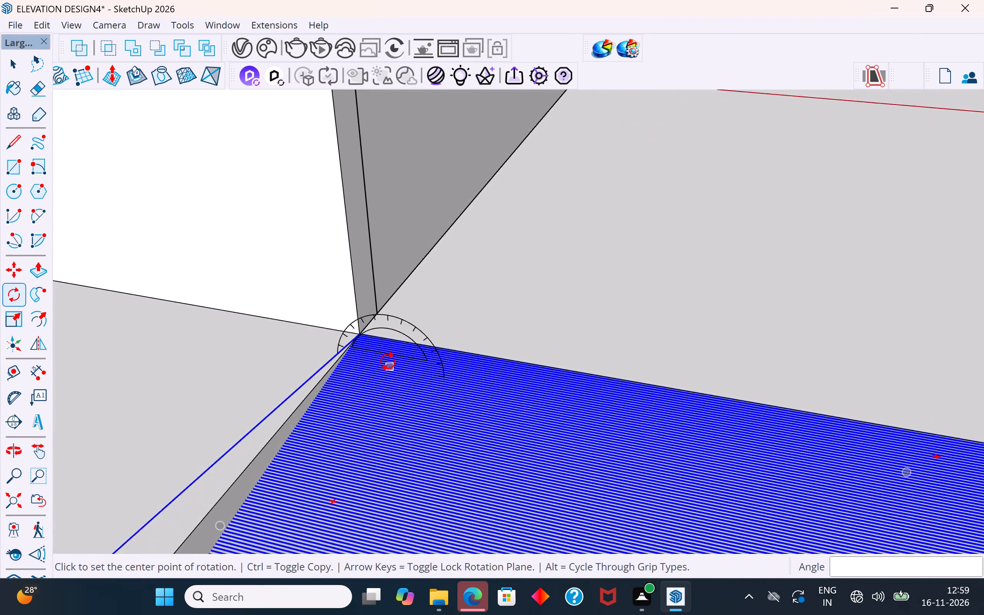
scroll(388, 361, "up", 5)
scroll(351, 326, "up", 19)
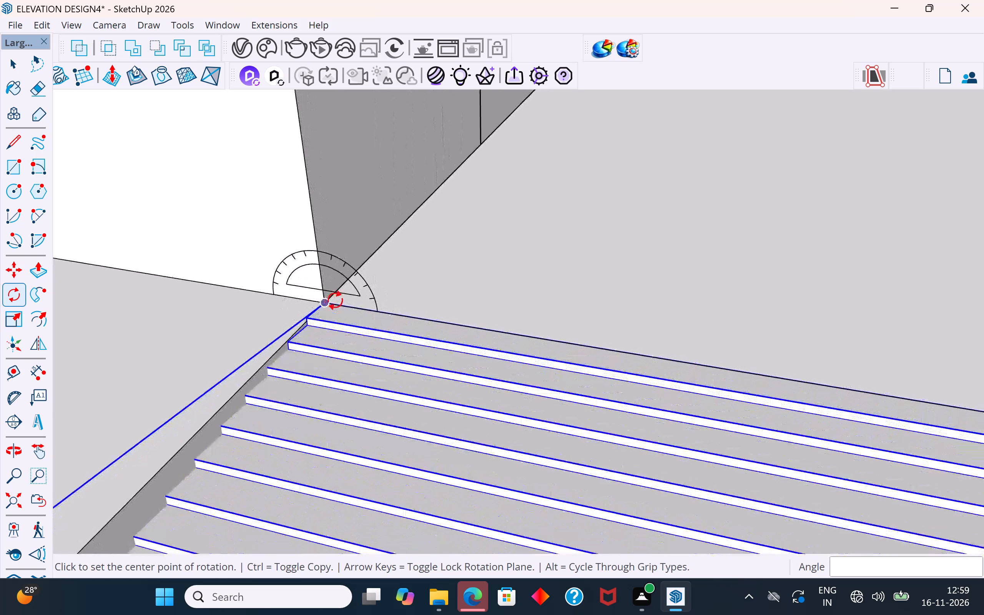
scroll(335, 300, "up", 5)
left_click(318, 303)
scroll(318, 303, "down", 2)
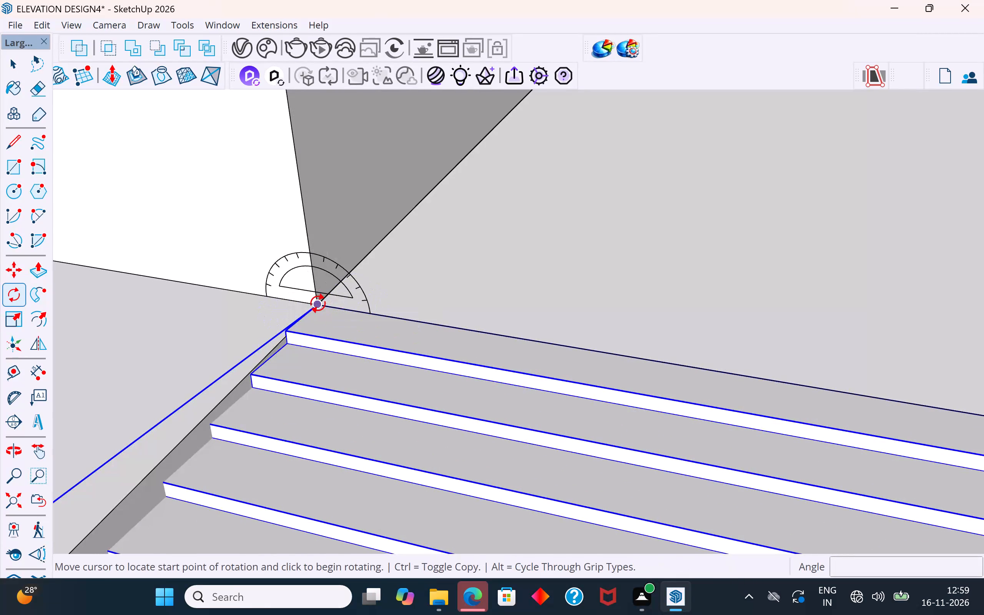
scroll(318, 303, "down", 20)
scroll(318, 303, "down", 15)
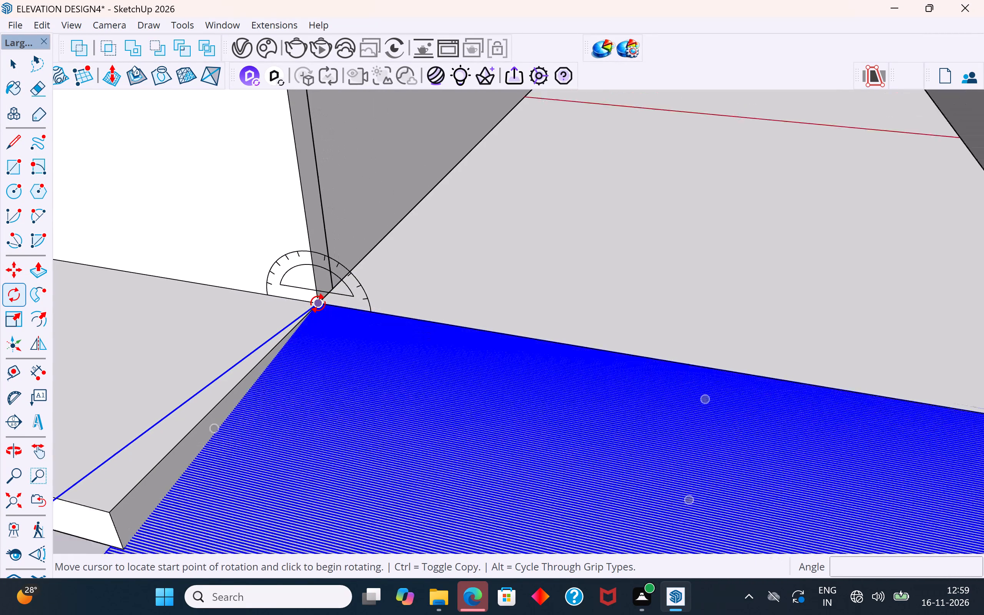
scroll(318, 303, "down", 8)
scroll(664, 362, "up", 10)
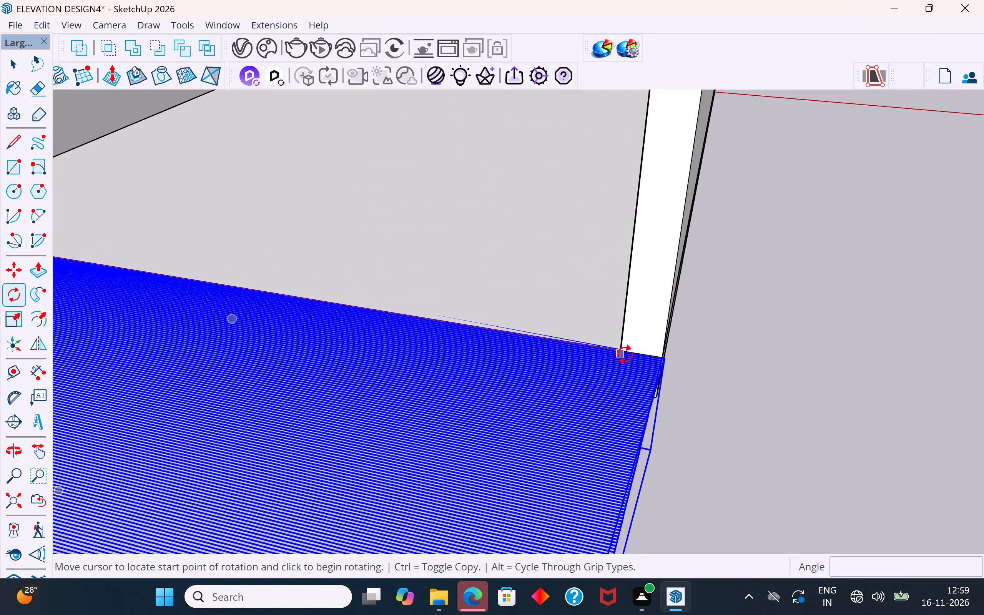
scroll(635, 354, "up", 20)
scroll(635, 354, "up", 12)
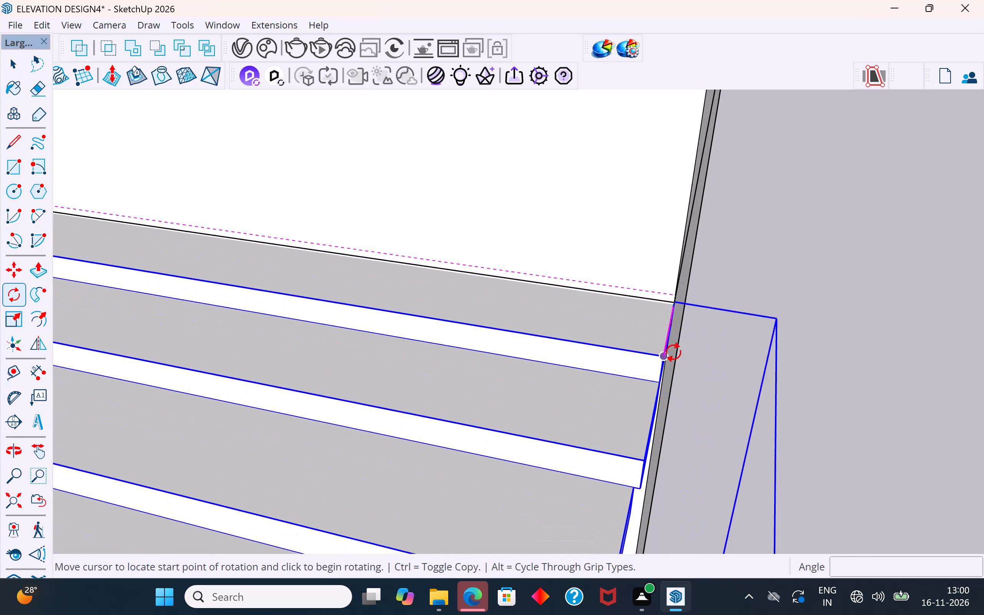
scroll(673, 352, "up", 3)
middle_click_drag(664, 351, 429, 323)
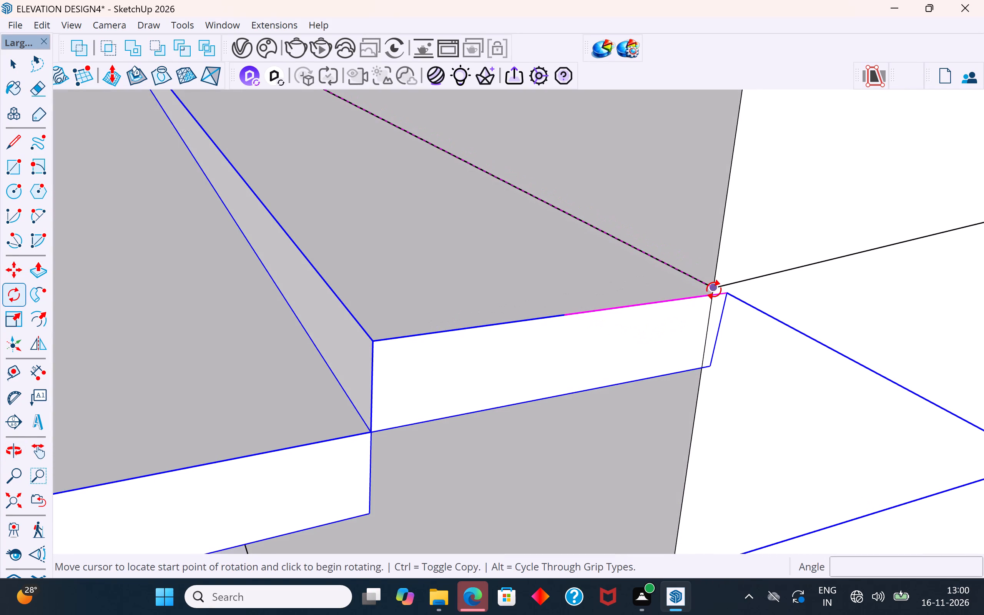
scroll(711, 296, "up", 14)
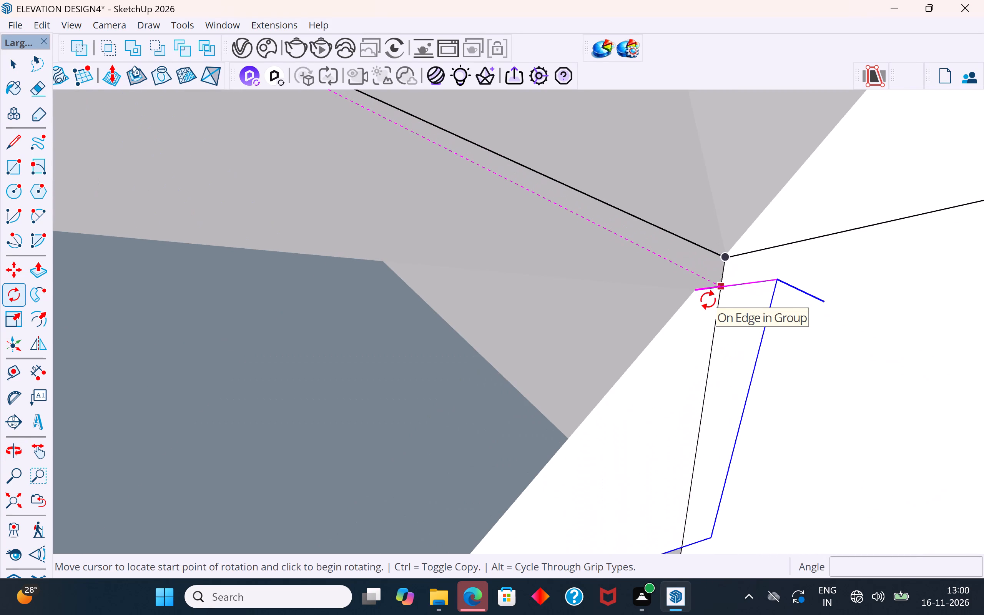
scroll(716, 295, "down", 3)
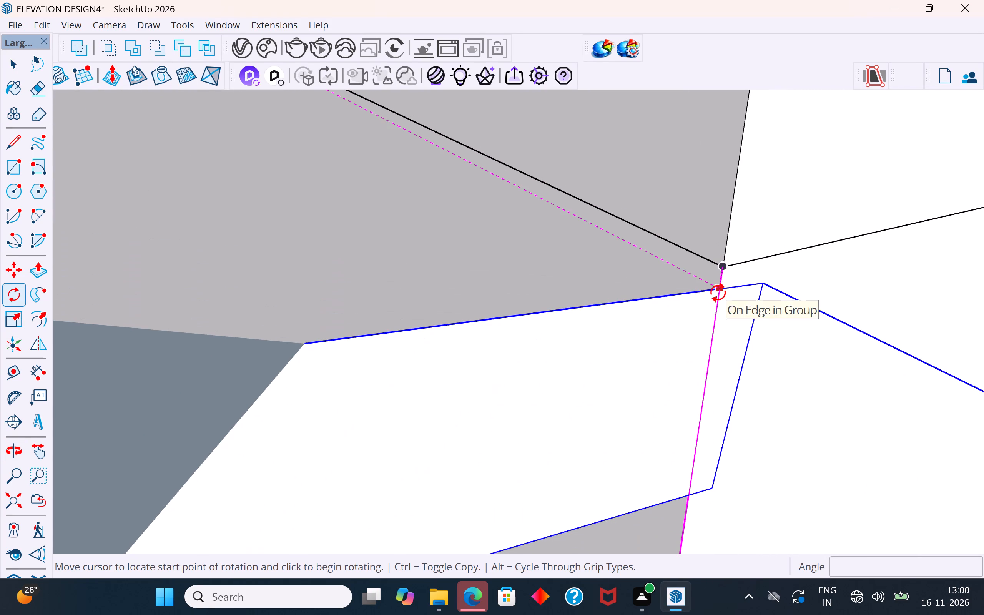
left_click(718, 292)
left_click(724, 271)
Move the strip group a fraction of an inch so its upper outer corner snaps onto the slab's outer front corner, and deselect it.
scroll(704, 345, "down", 3)
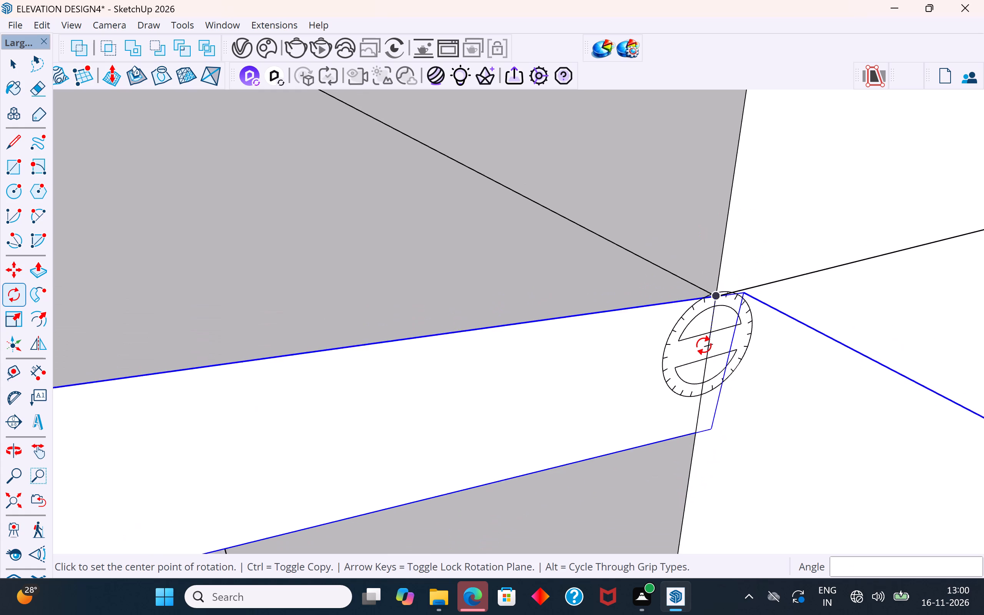
scroll(704, 345, "down", 8)
left_click(13, 62)
scroll(474, 339, "down", 5)
scroll(450, 339, "down", 20)
scroll(450, 339, "down", 7)
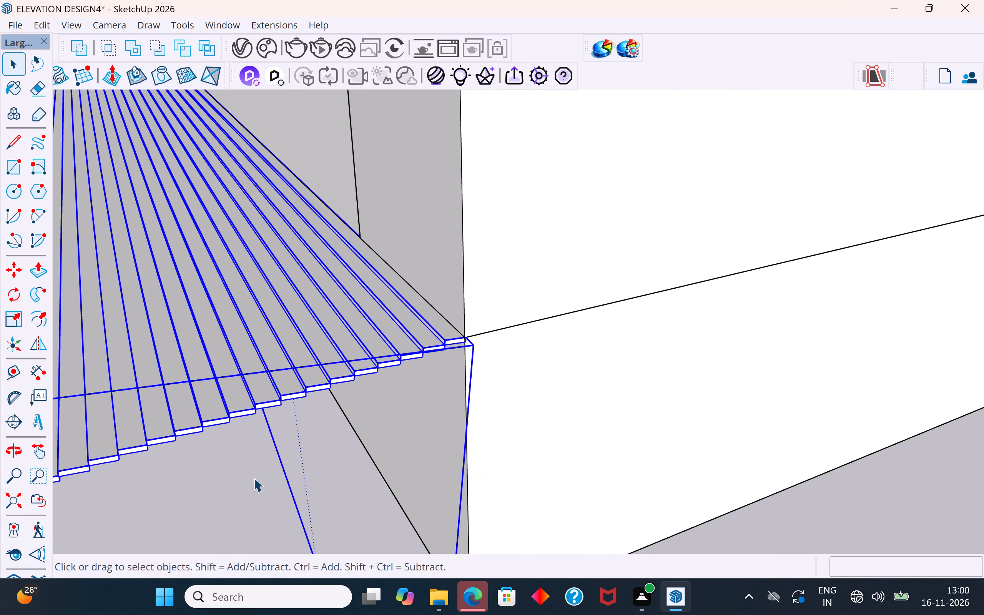
left_click(239, 479)
left_click(430, 349)
scroll(454, 334, "up", 14)
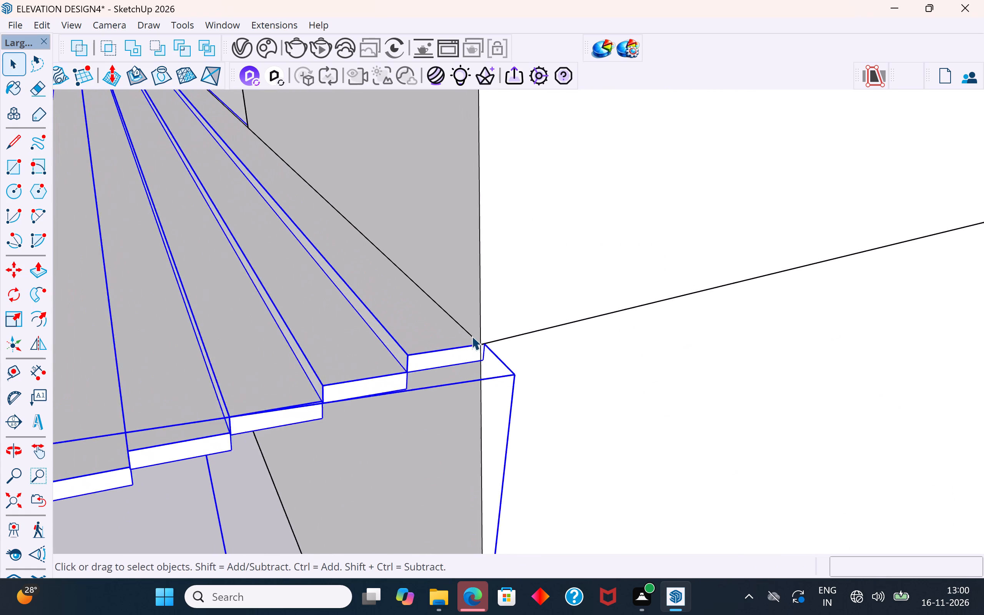
scroll(472, 336, "up", 4)
key("m")
scroll(481, 345, "up", 12)
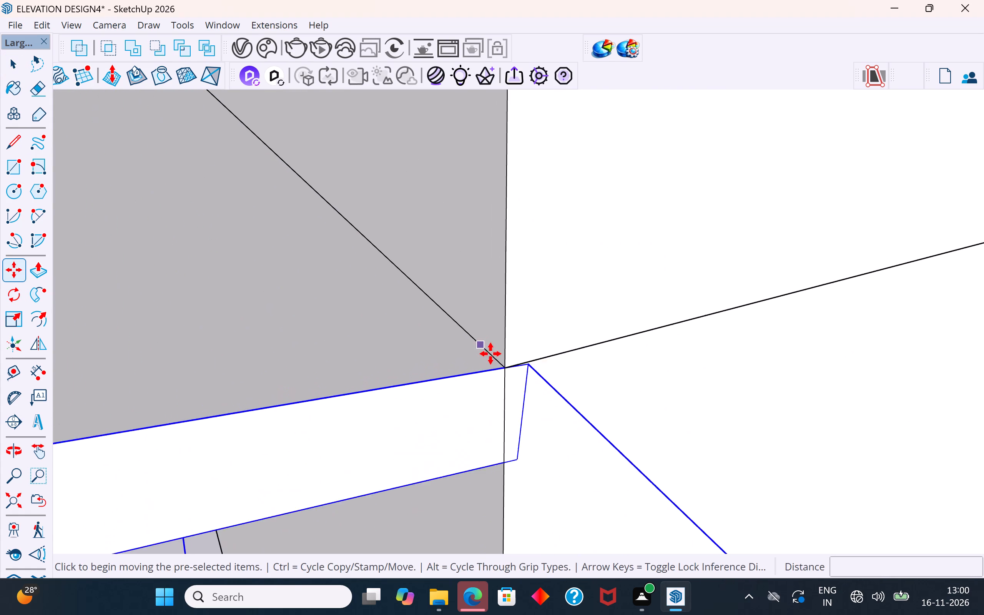
scroll(490, 354, "up", 4)
left_click(555, 370)
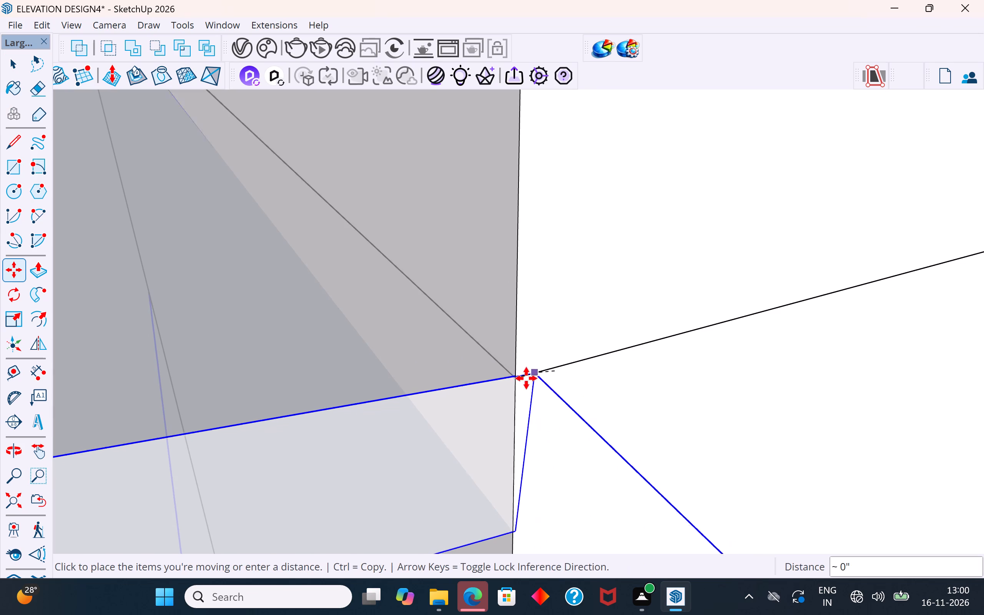
scroll(519, 379, "up", 7)
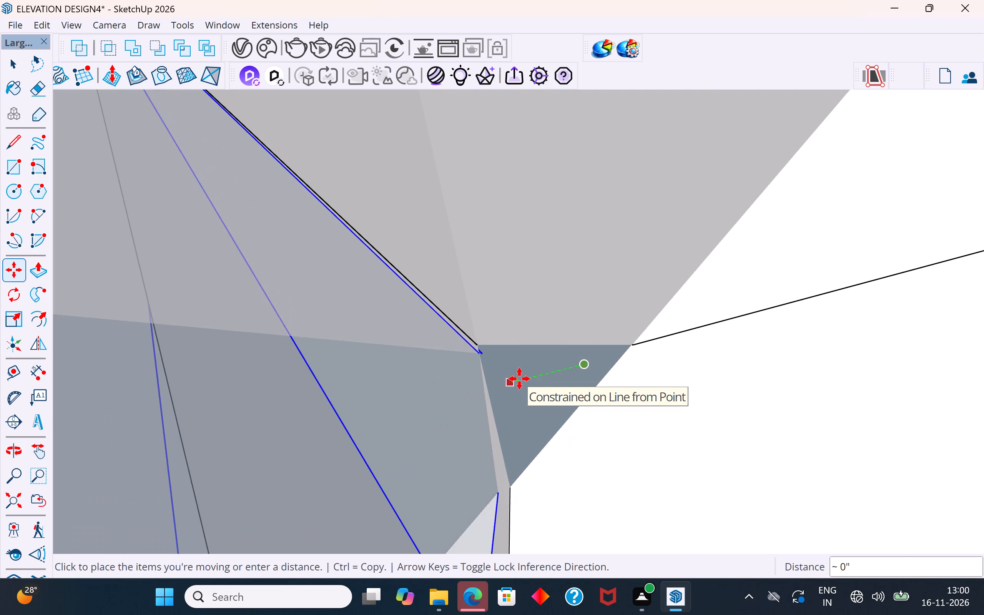
scroll(519, 379, "down", 3)
left_click(522, 379)
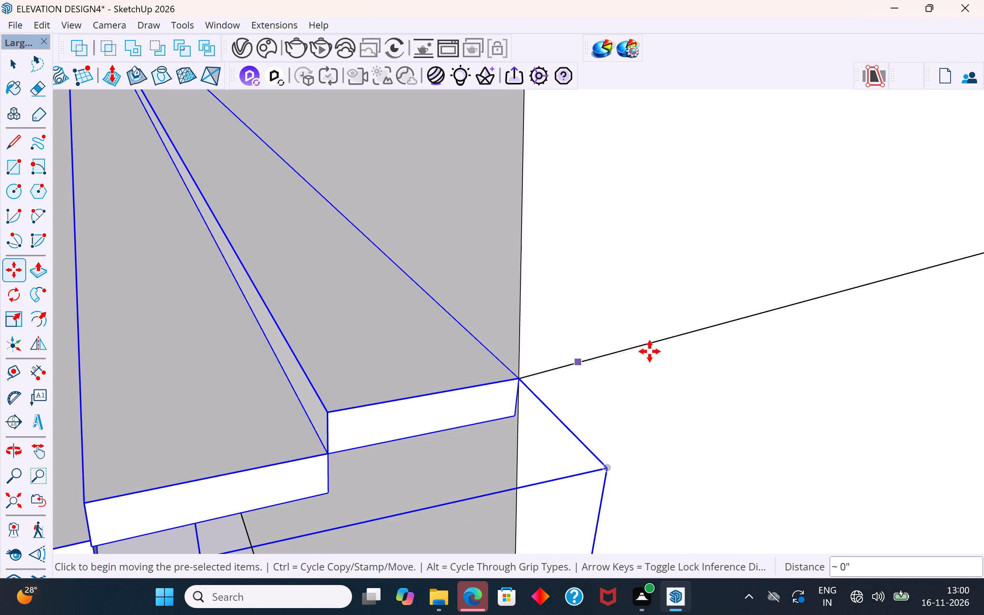
scroll(650, 351, "down", 20)
scroll(650, 351, "down", 19)
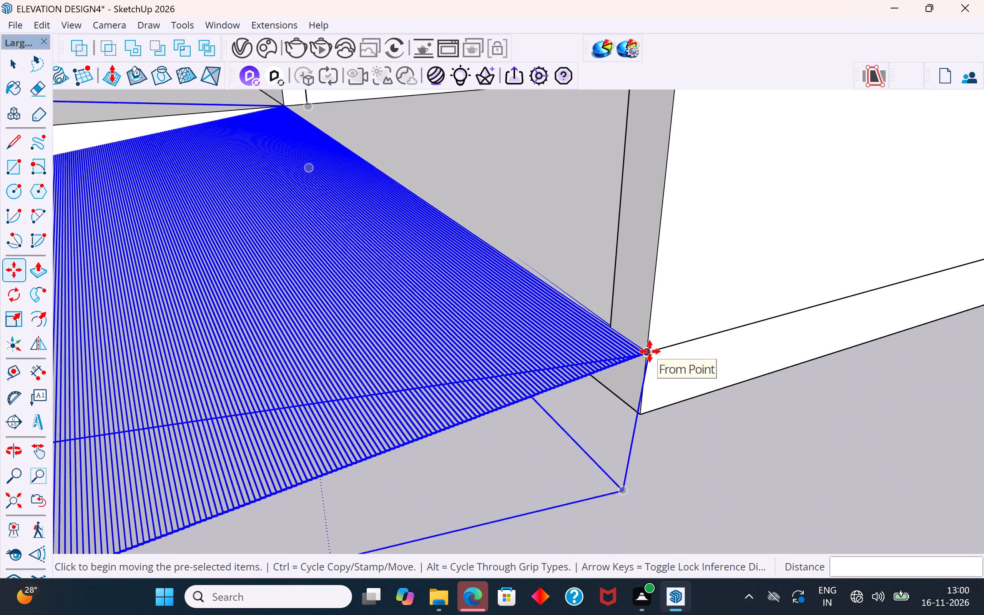
scroll(650, 351, "down", 11)
left_click(20, 67)
left_click(98, 248)
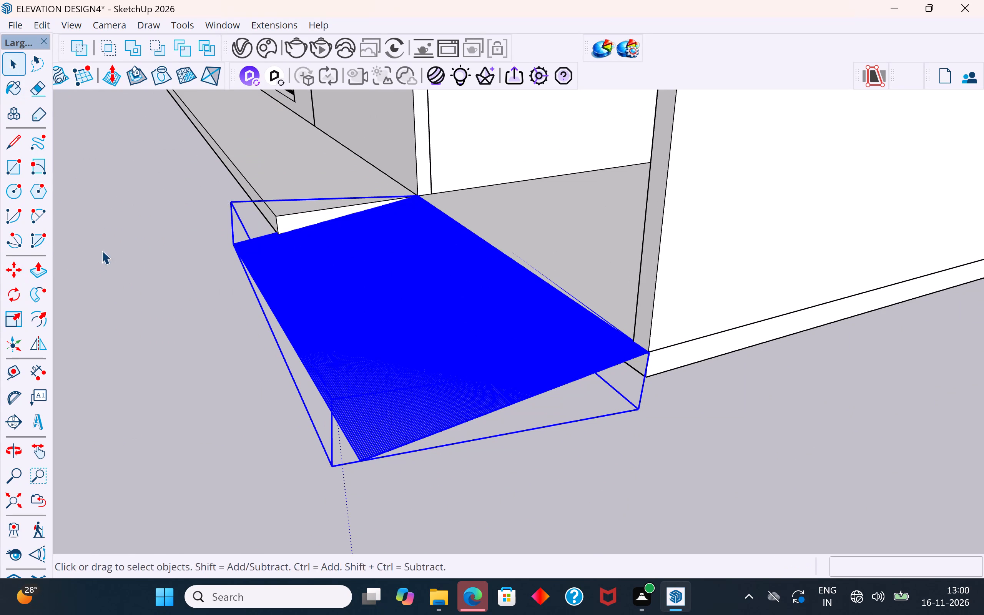
Examine the sloping strip group's joint with the slab edge and the corner at the foot of the wall, from above and below.
middle_click_drag(263, 322, 579, 187)
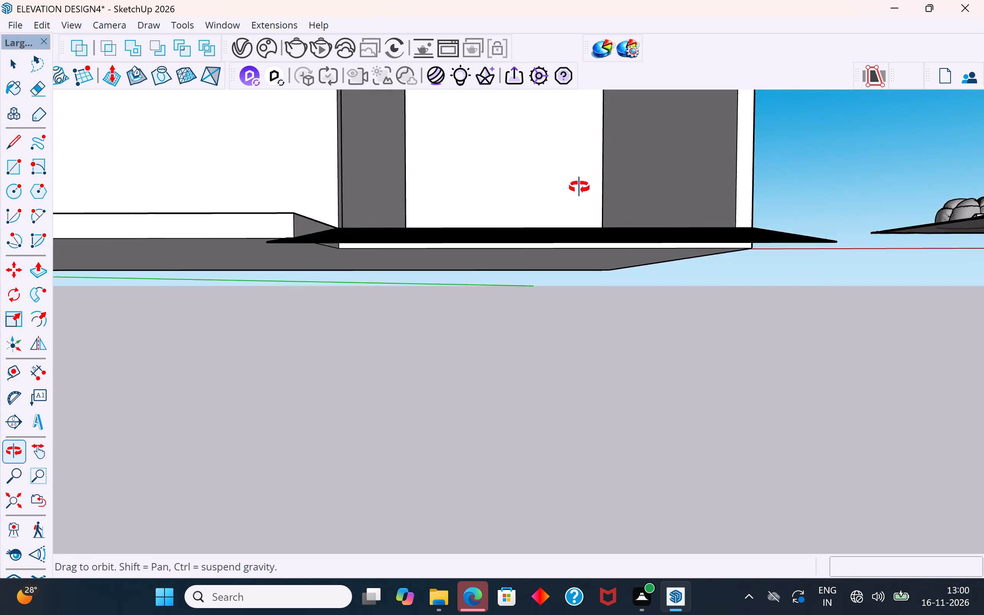
middle_click_drag(579, 187, 602, 5)
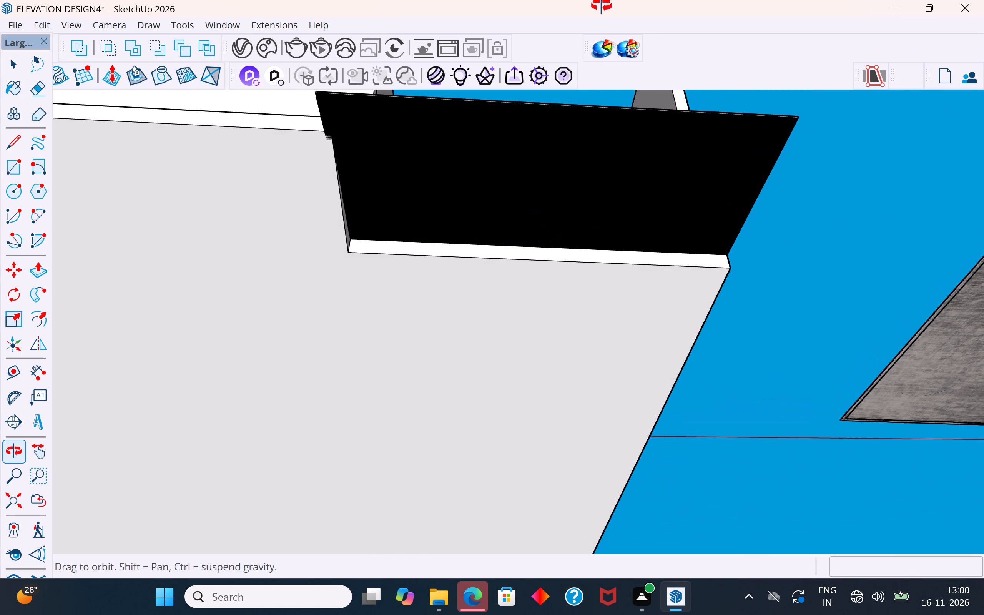
middle_click_drag(602, 5, 597, 376)
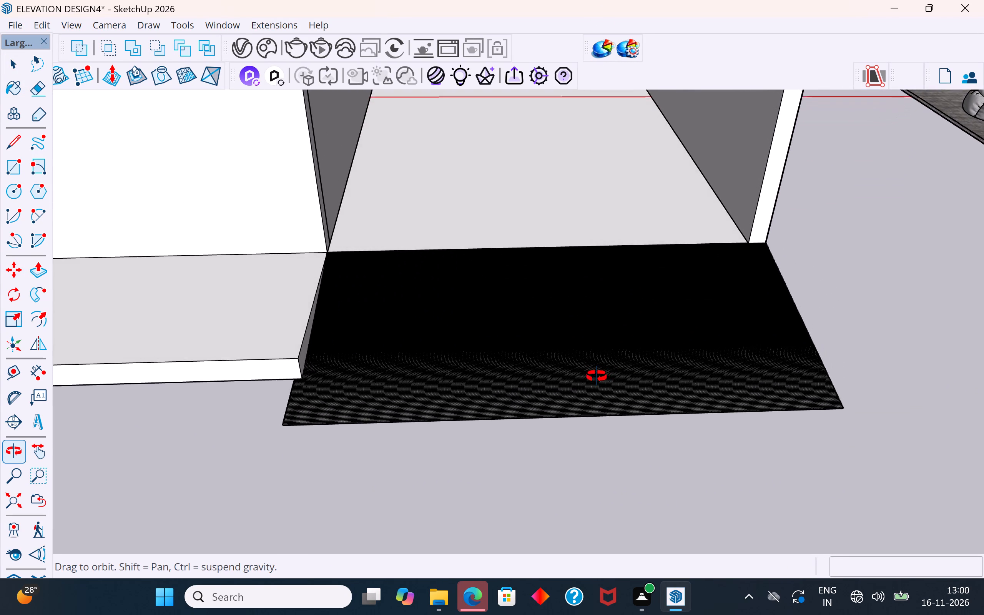
middle_click_drag(597, 376, 575, 467)
scroll(311, 266, "up", 2)
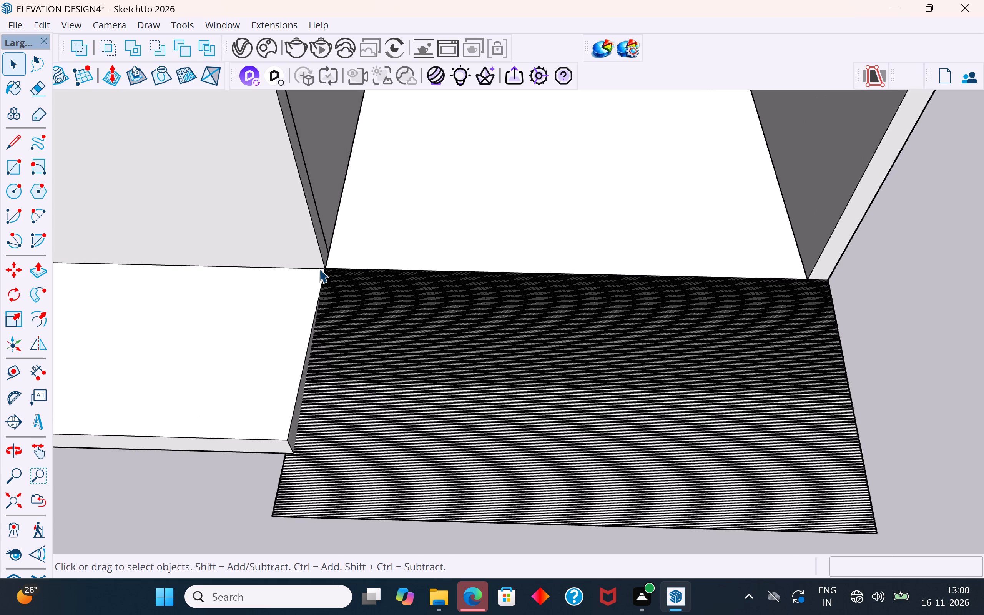
scroll(319, 269, "up", 3)
middle_click_drag(347, 309, 461, 0)
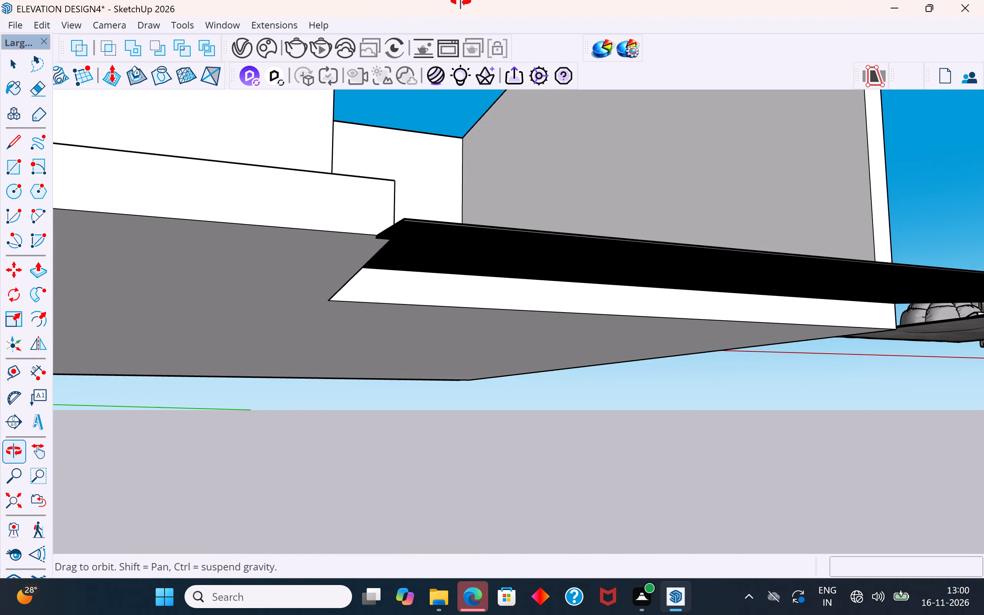
middle_click_drag(461, 0, 338, 326)
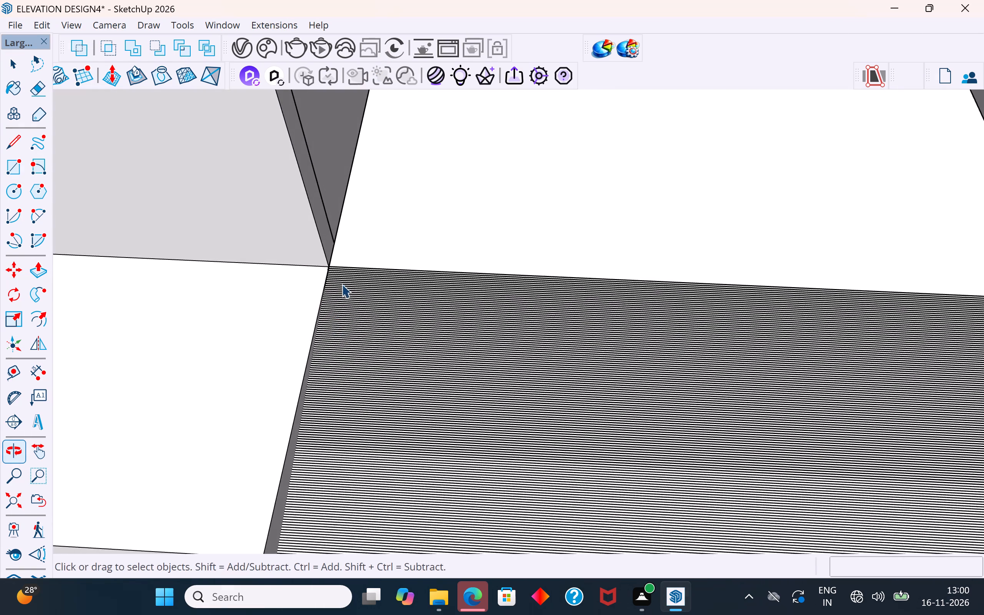
scroll(341, 280, "up", 4)
scroll(341, 280, "down", 10)
scroll(419, 394, "down", 5)
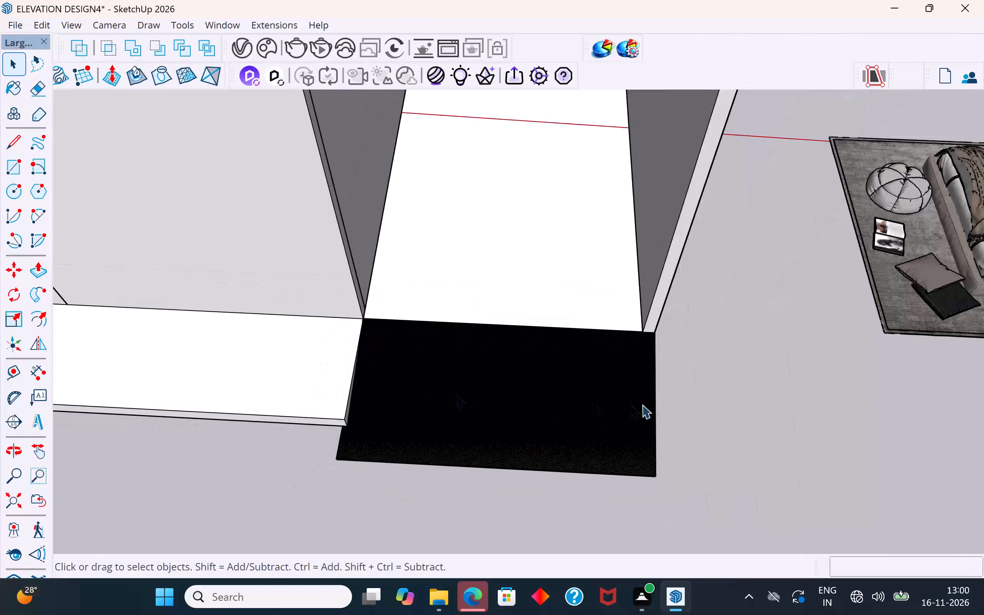
Examine how the strip group meets the slab's outer front corner and runs past the adjoining raised ledge, from the side and below.
middle_click_drag(644, 405, 200, 187)
scroll(419, 326, "up", 4)
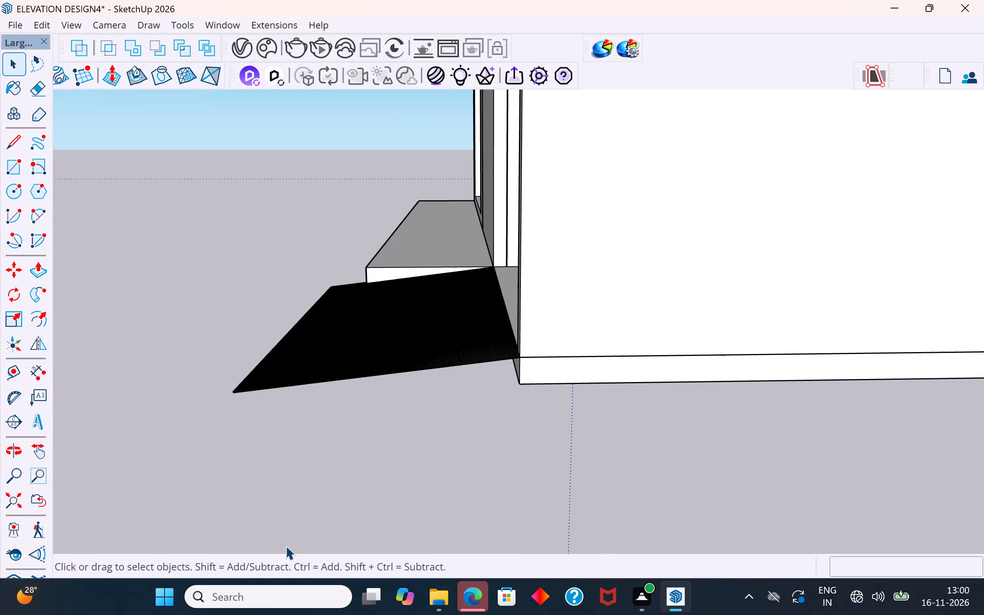
scroll(222, 435, "down", 5)
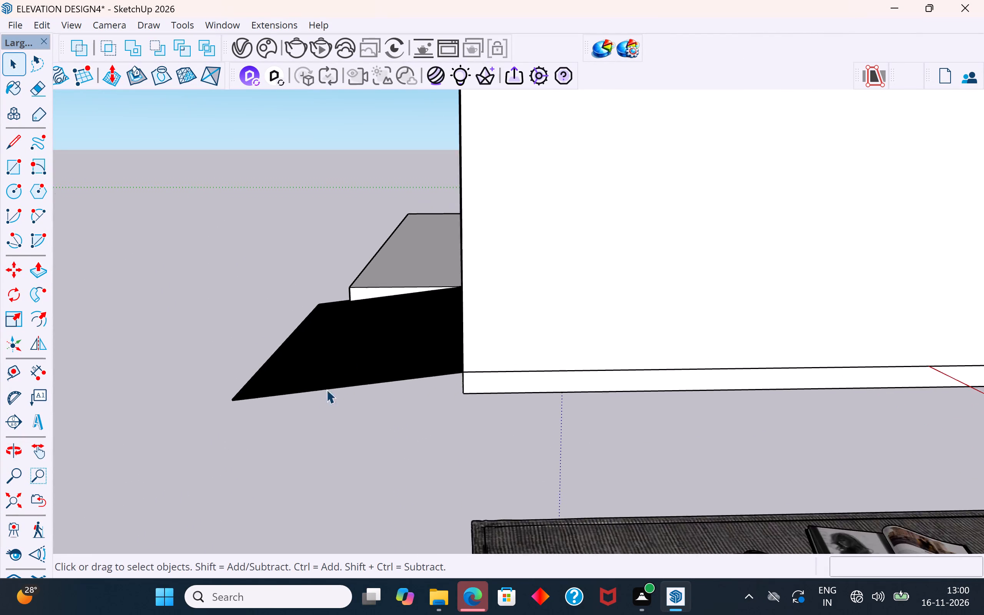
middle_click_drag(403, 363, 505, 489)
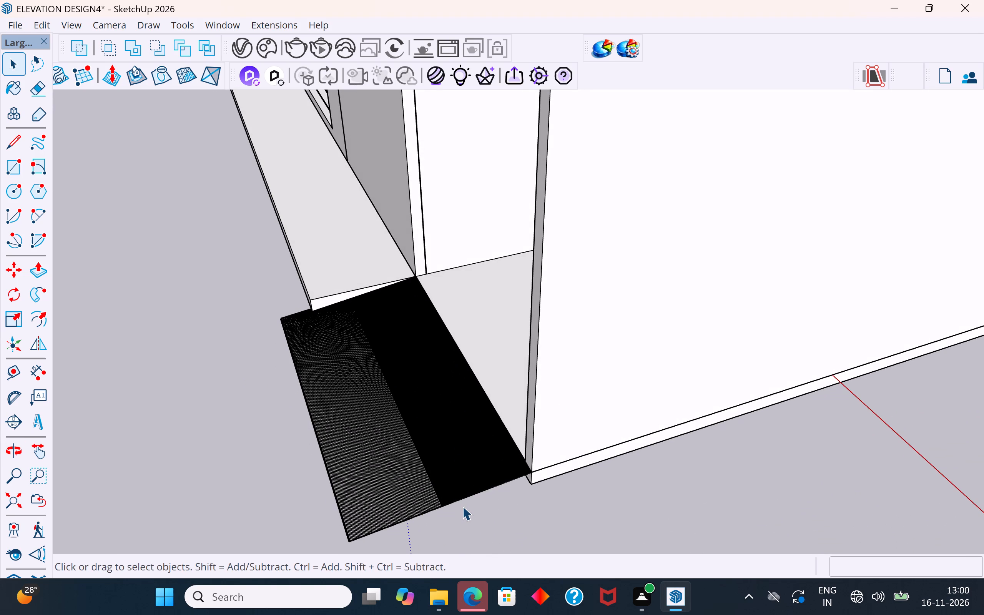
scroll(463, 506, "up", 4)
scroll(617, 318, "down", 3)
middle_click_drag(432, 506, 621, 314)
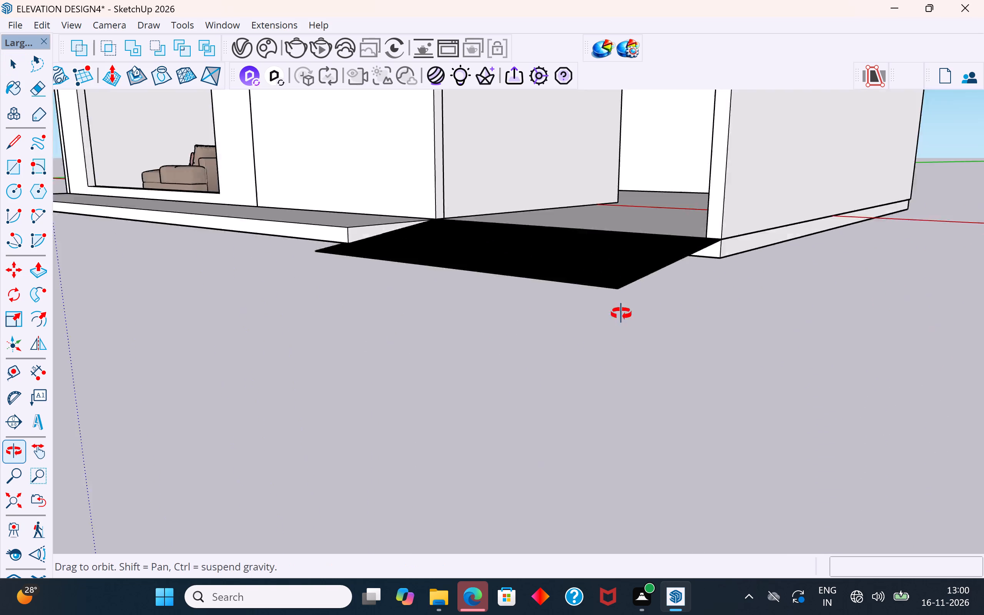
middle_click_drag(621, 314, 777, 405)
scroll(654, 248, "up", 1)
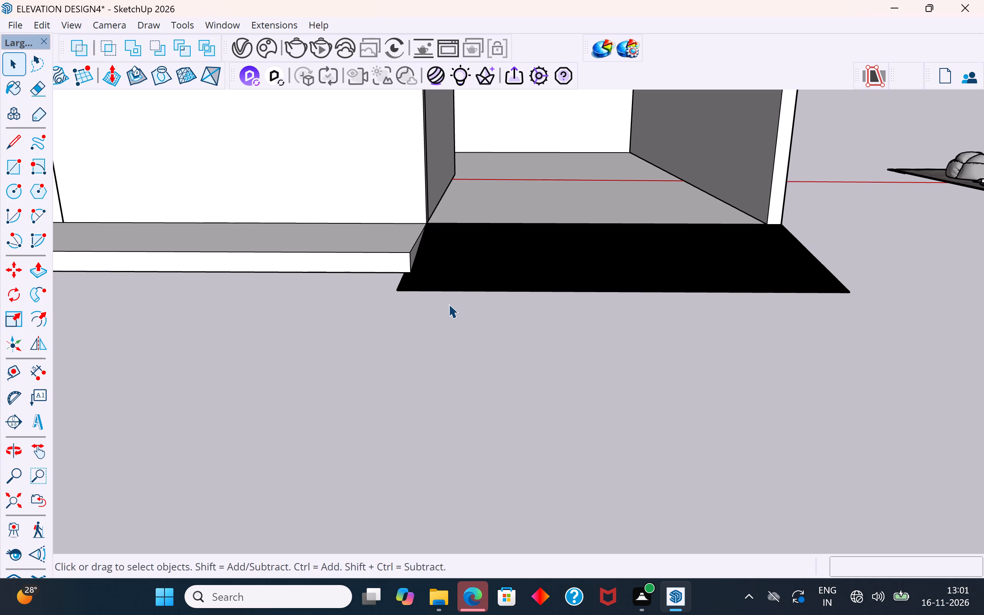
middle_click_drag(800, 351, 682, 304)
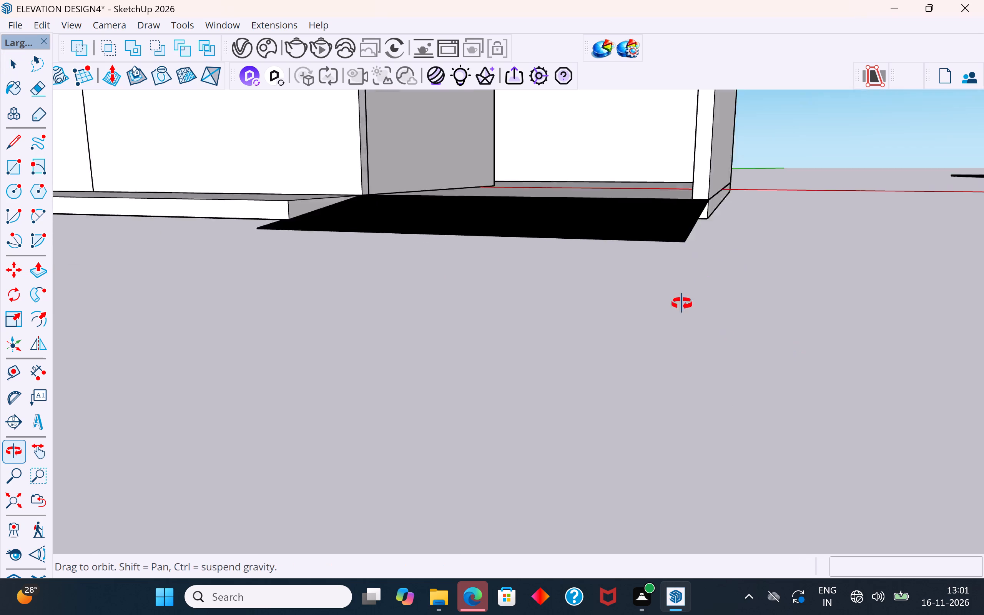
middle_click_drag(682, 304, 656, 349)
scroll(667, 260, "up", 4)
middle_click_drag(666, 257, 684, 321)
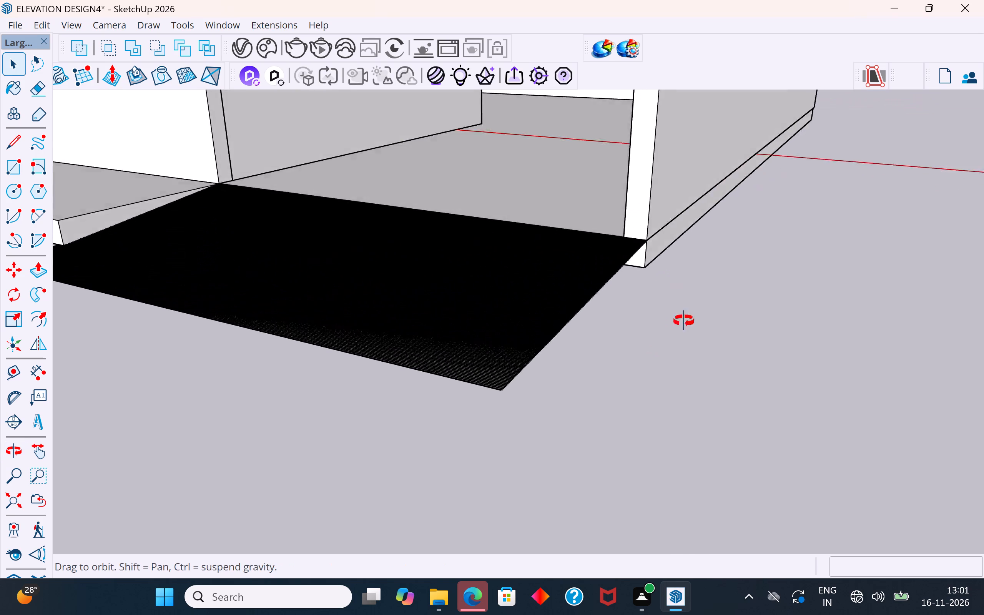
middle_click_drag(684, 321, 924, 433)
scroll(753, 317, "down", 5)
middle_click_drag(693, 371, 706, 271)
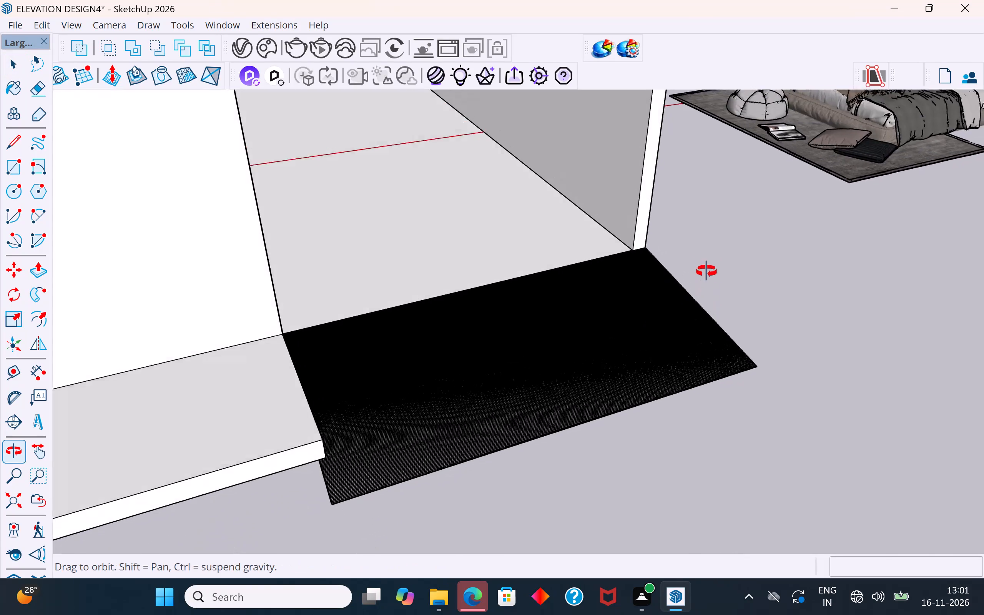
middle_click_drag(706, 271, 329, 151)
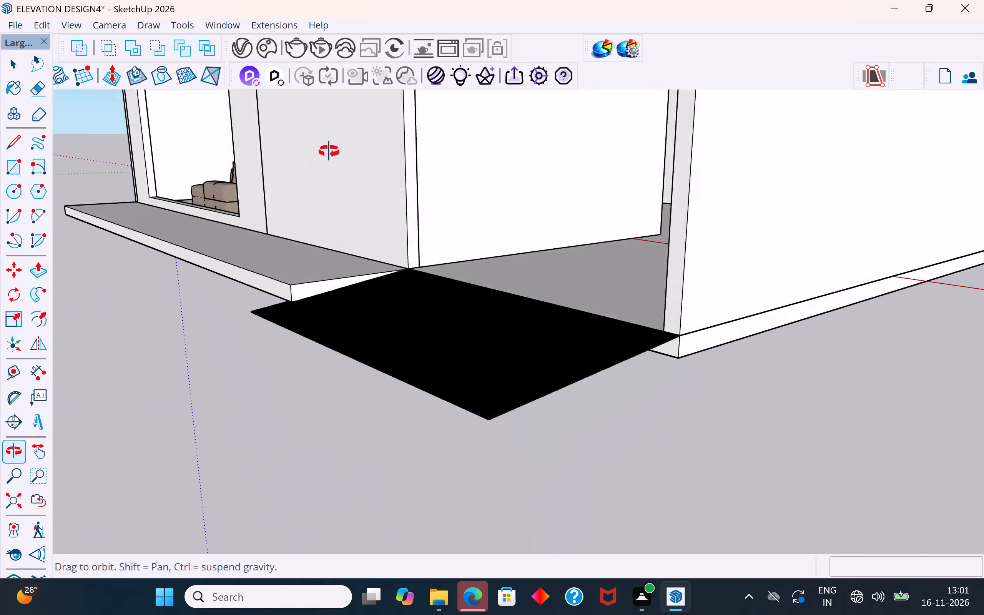
middle_click_drag(329, 151, 334, 140)
middle_click_drag(569, 503, 657, 342)
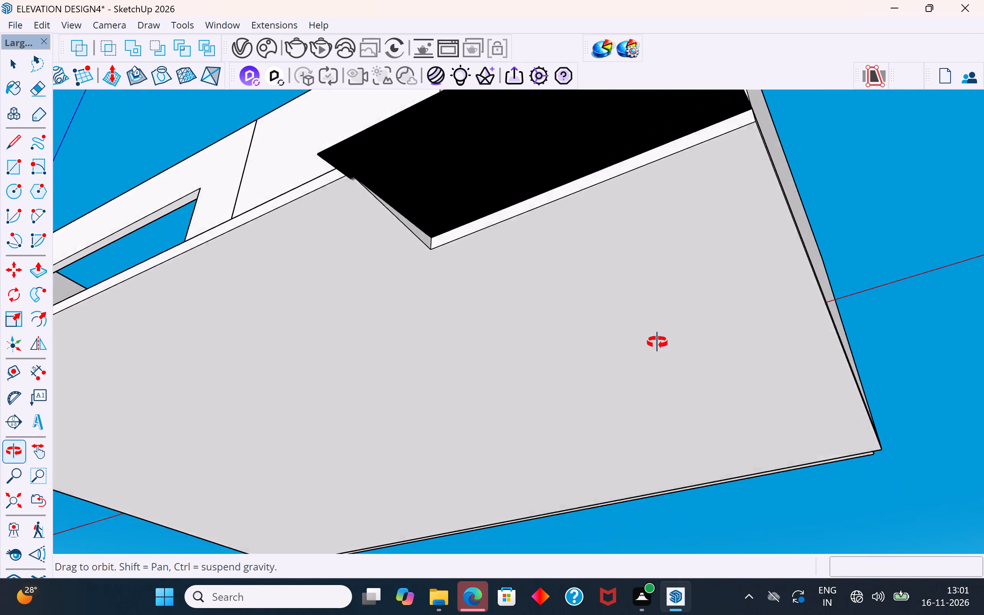
middle_click_drag(657, 342, 715, 612)
scroll(405, 409, "up", 2)
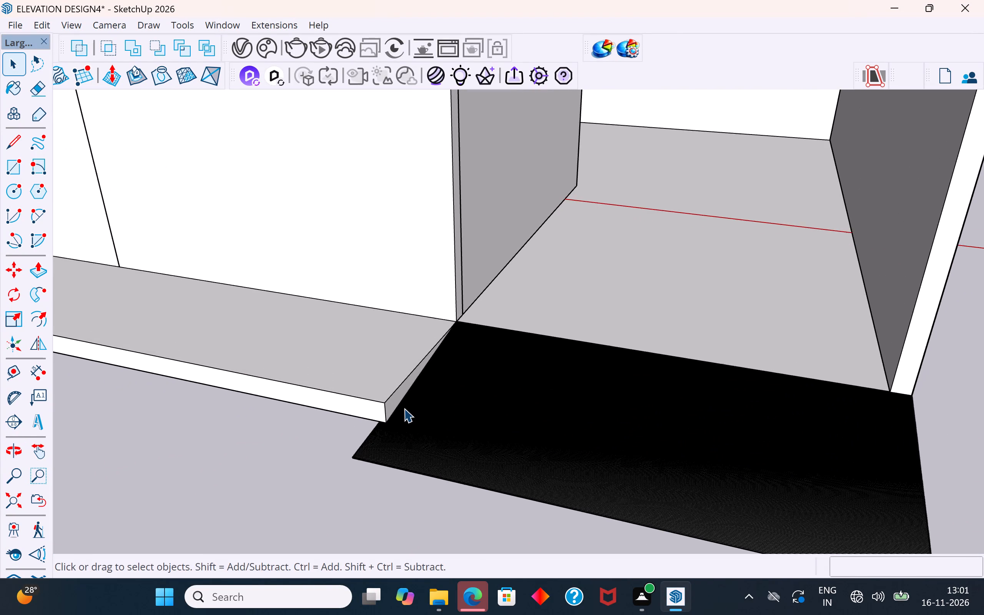
Explode the sloping strip group and the group nested inside it so that its strips can be edited separately.
middle_click_drag(421, 423, 455, 468)
left_click(553, 460)
right_click(553, 460)
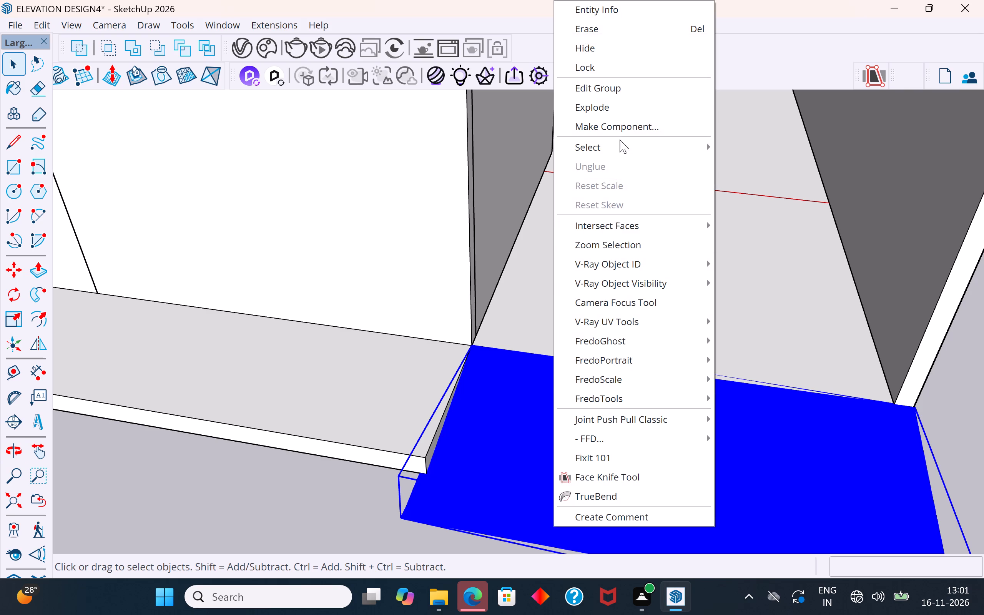
left_click(620, 107)
left_click(453, 501)
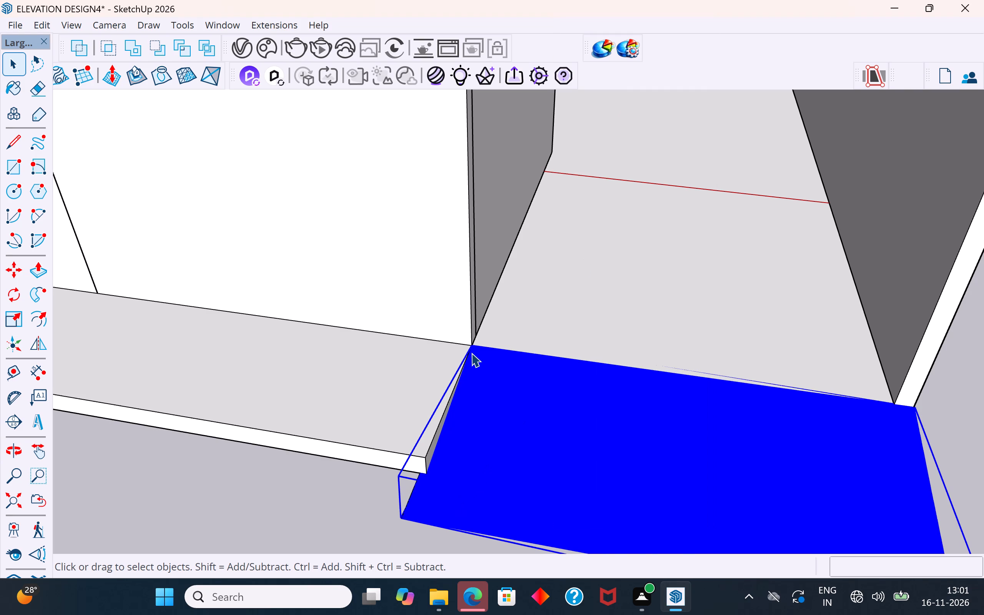
scroll(471, 353, "down", 3)
middle_click_drag(485, 426, 510, 523)
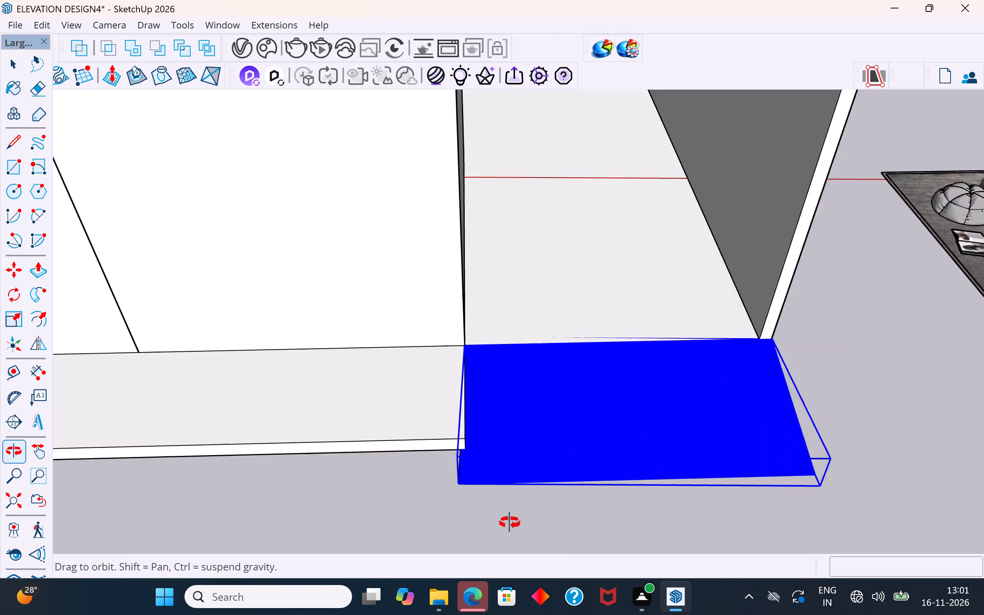
middle_click_drag(510, 523, 500, 533)
left_click(899, 483)
left_click(711, 476)
right_click(711, 476)
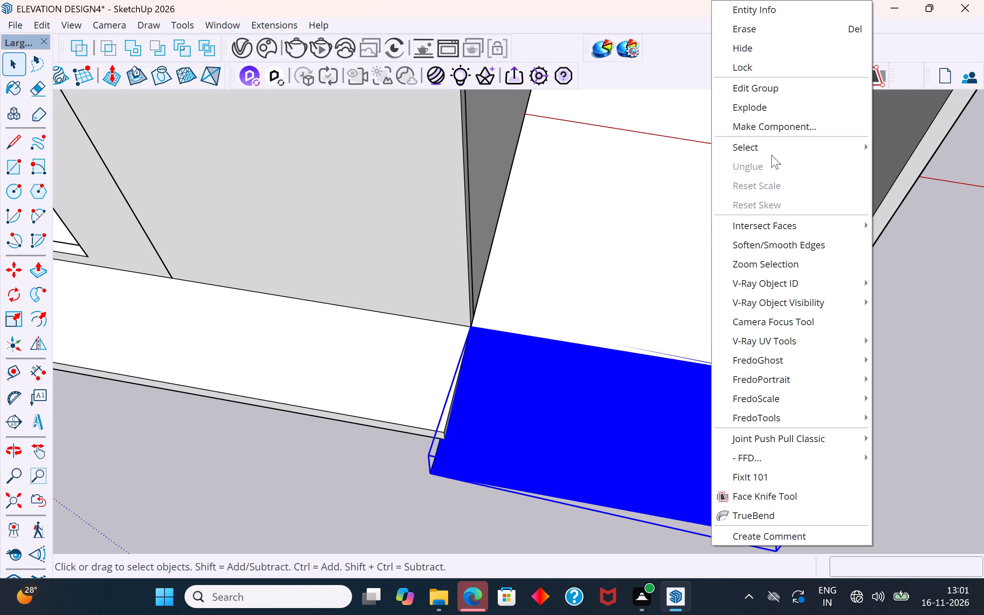
left_click(783, 108)
left_click(658, 419)
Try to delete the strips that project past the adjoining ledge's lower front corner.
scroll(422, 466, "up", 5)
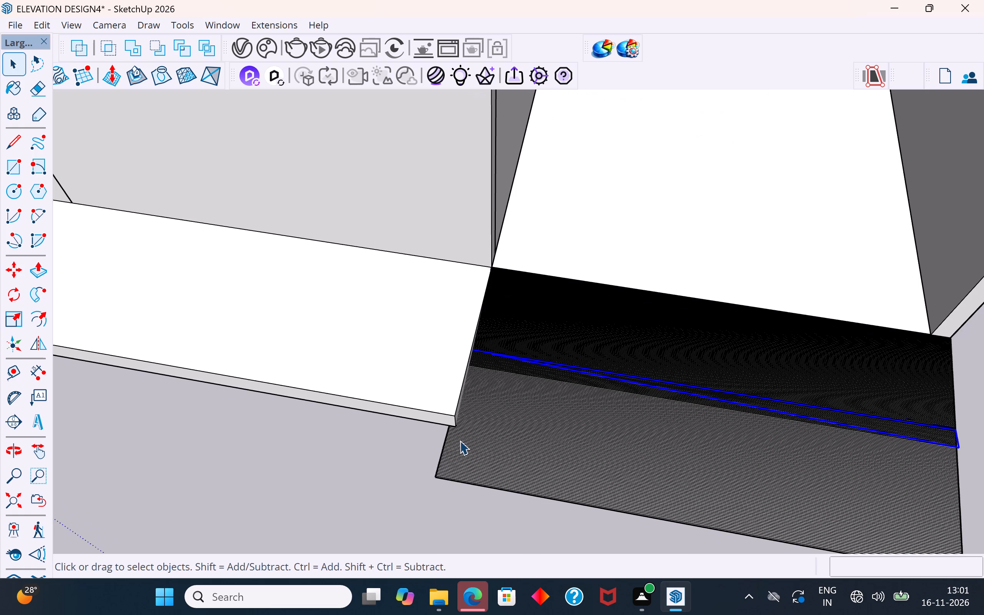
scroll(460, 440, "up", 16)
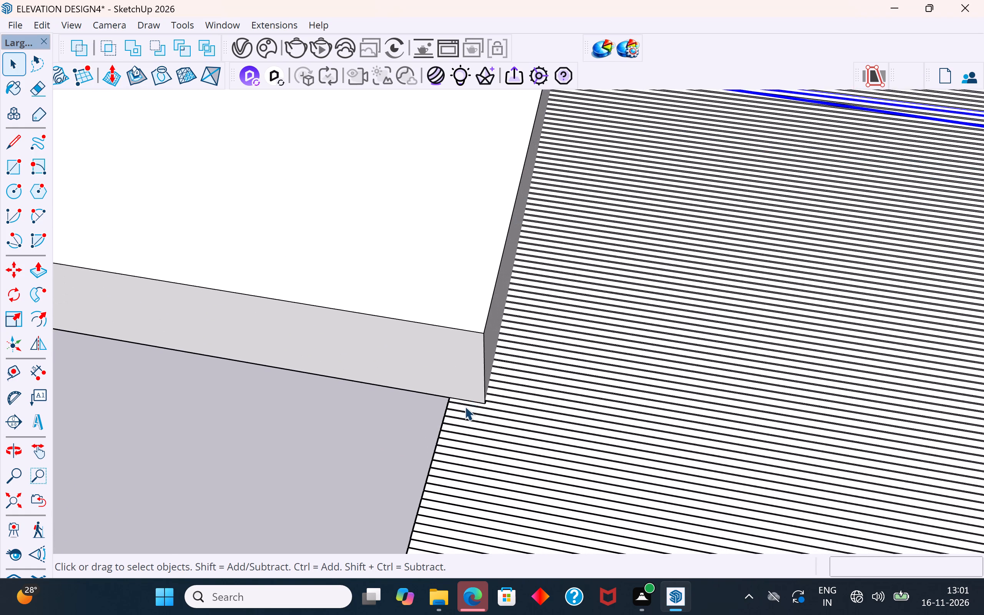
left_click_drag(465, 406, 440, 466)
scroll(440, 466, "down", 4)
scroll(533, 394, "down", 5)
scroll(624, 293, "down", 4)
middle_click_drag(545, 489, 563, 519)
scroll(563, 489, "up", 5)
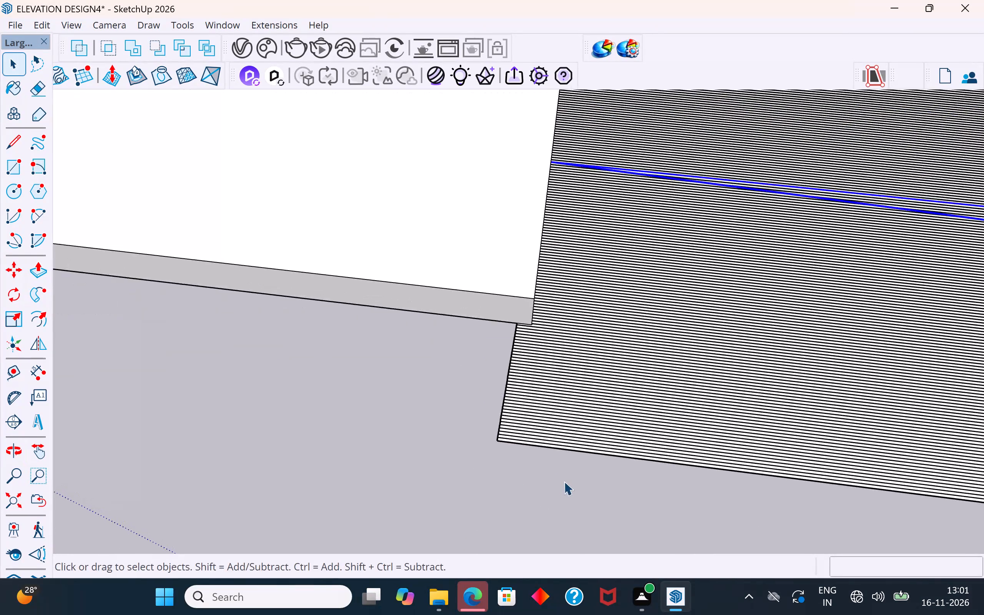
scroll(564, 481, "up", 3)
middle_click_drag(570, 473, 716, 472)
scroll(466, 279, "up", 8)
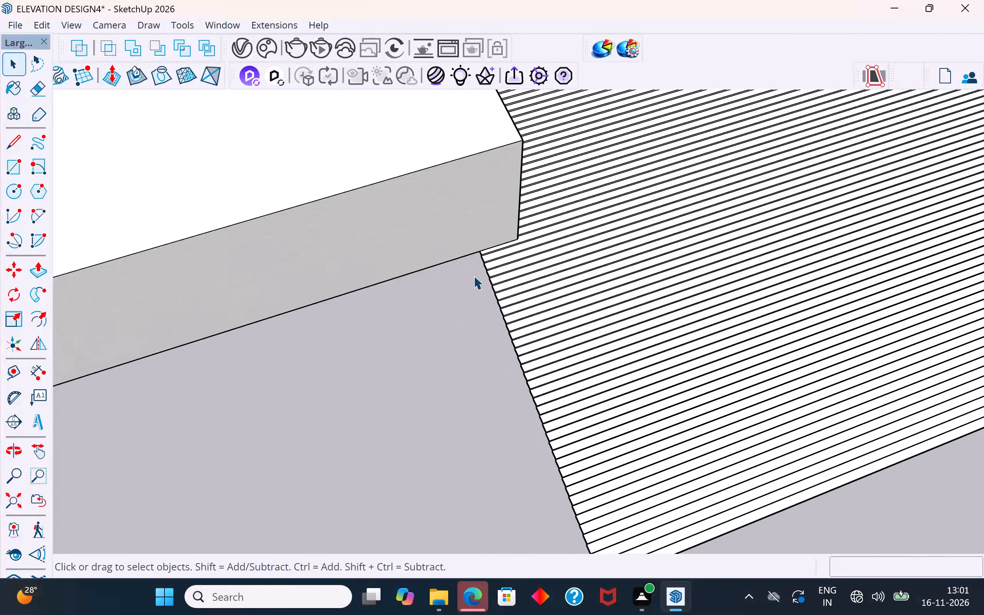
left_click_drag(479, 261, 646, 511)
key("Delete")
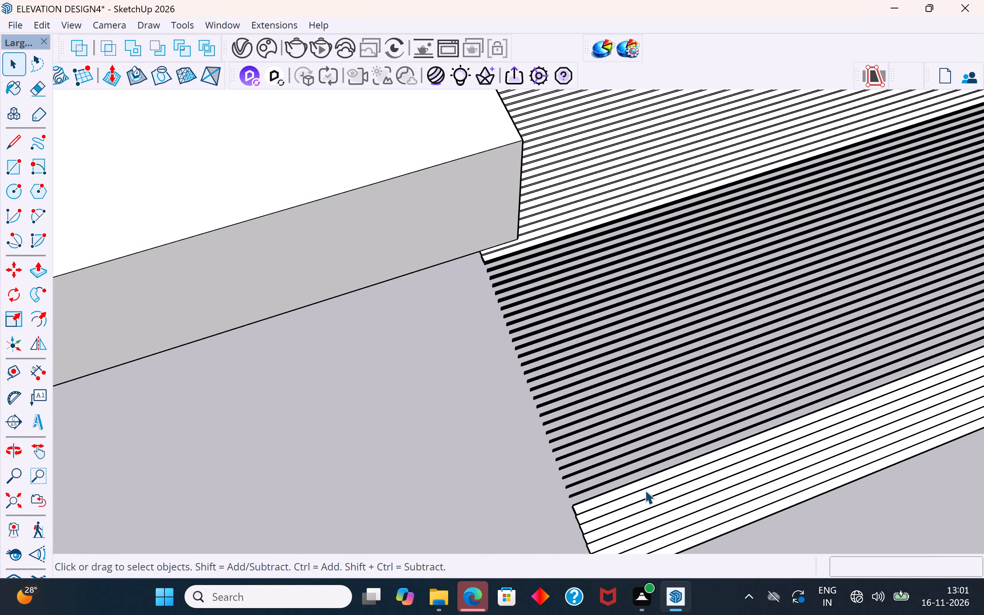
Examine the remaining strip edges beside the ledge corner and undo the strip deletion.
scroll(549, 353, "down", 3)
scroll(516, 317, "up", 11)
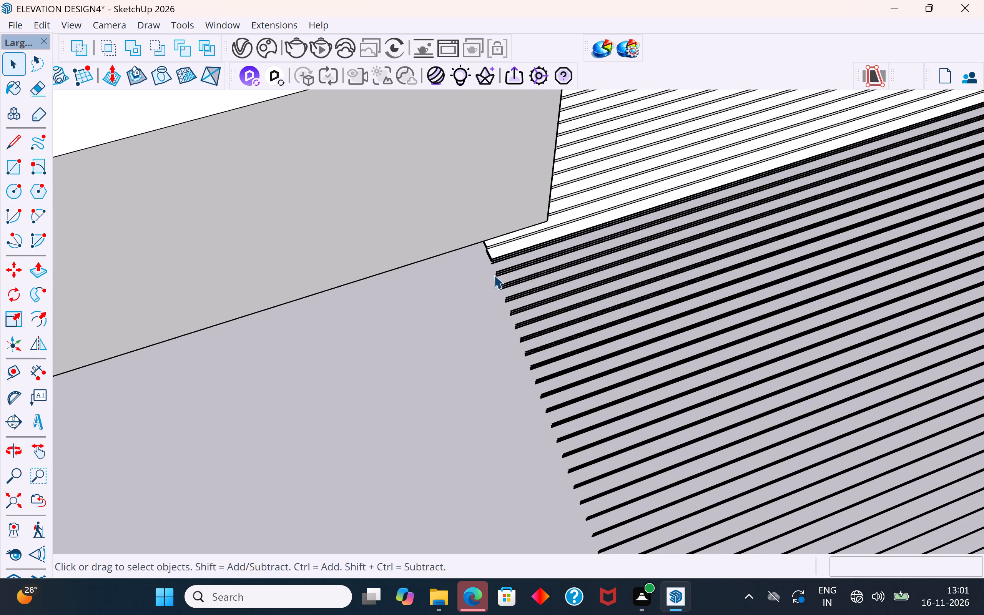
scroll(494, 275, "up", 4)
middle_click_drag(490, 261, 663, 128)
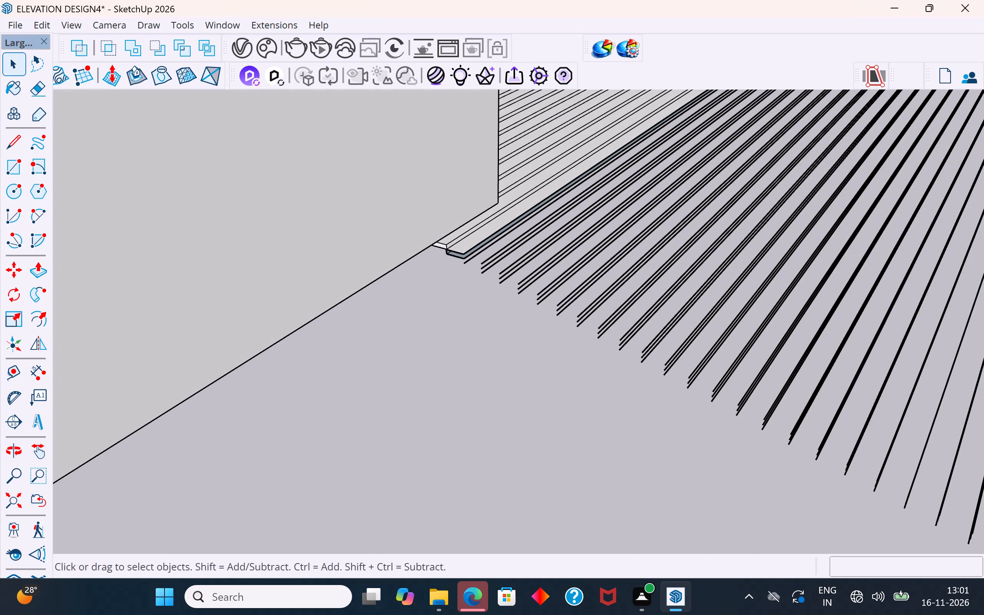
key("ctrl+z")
Delete the outer strips projecting past the ledge's lower front corner, keeping the first two beyond its edge.
scroll(466, 257, "up", 1)
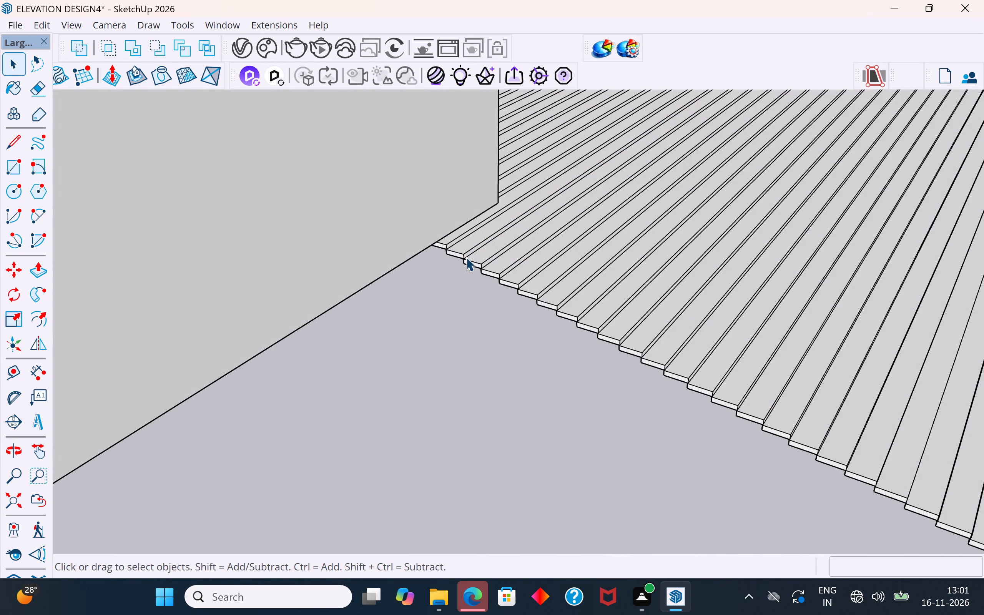
scroll(466, 257, "up", 2)
left_click(474, 259)
middle_click_drag(480, 259, 664, 181)
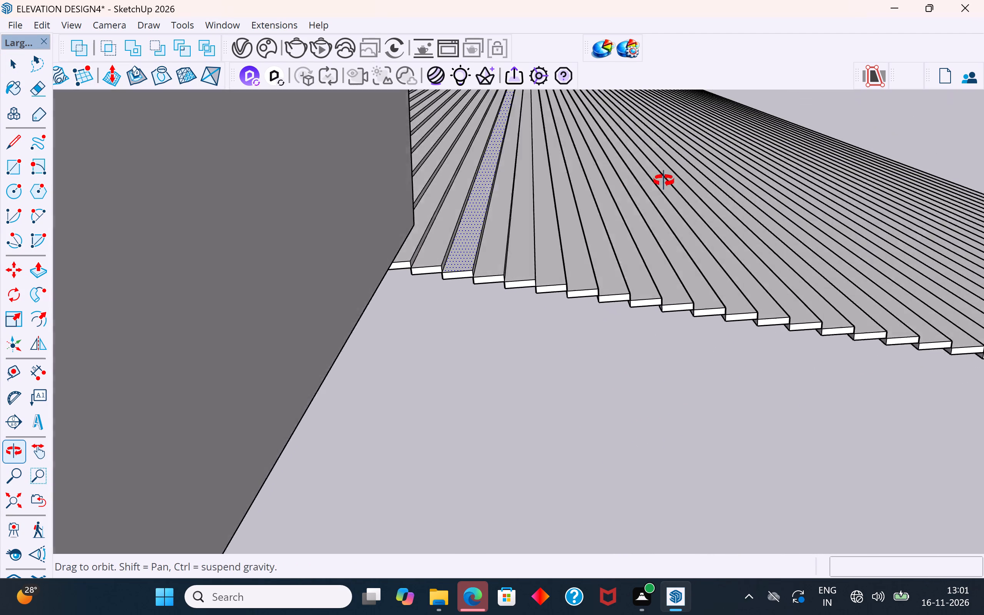
middle_click_drag(664, 181, 665, 179)
scroll(478, 272, "down", 5)
scroll(413, 281, "down", 6)
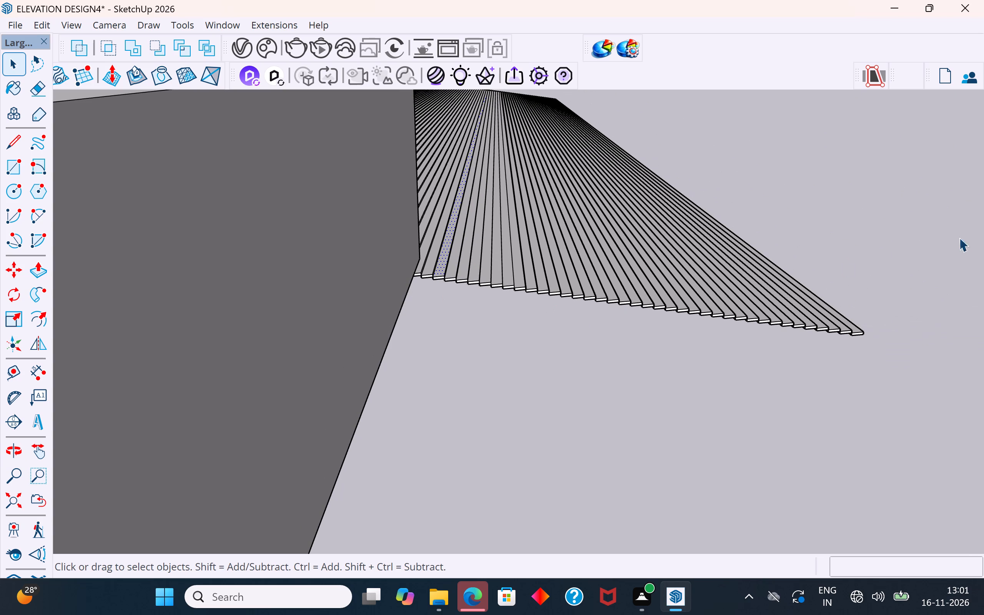
left_click_drag(959, 214, 439, 356)
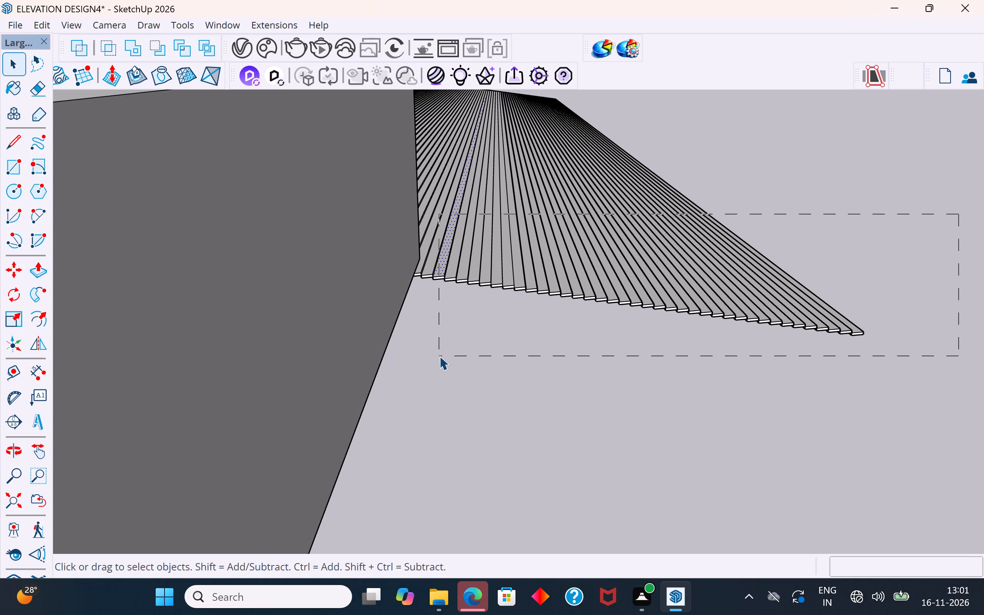
left_click_drag(439, 356, 442, 357)
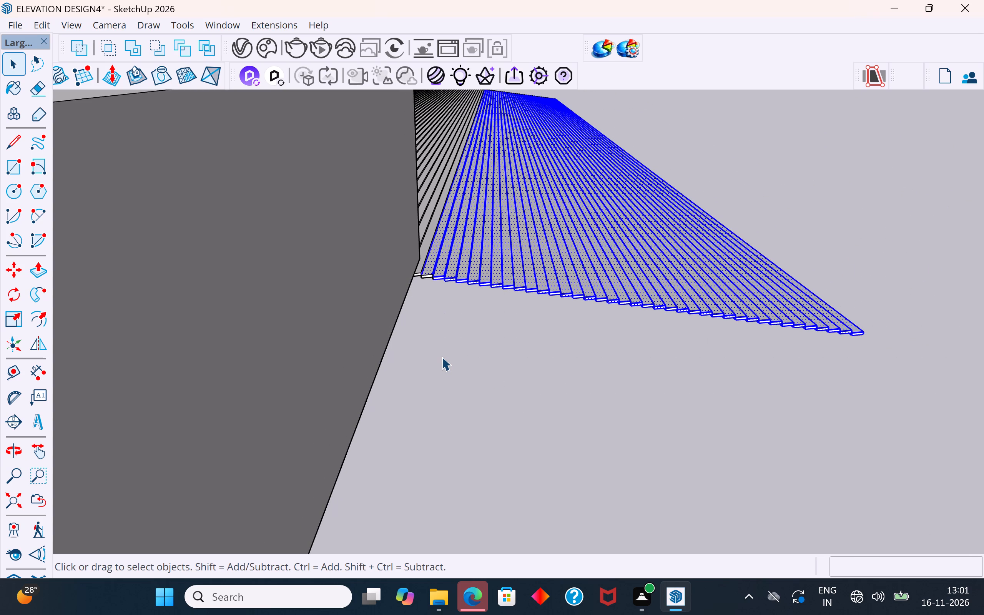
key("Delete")
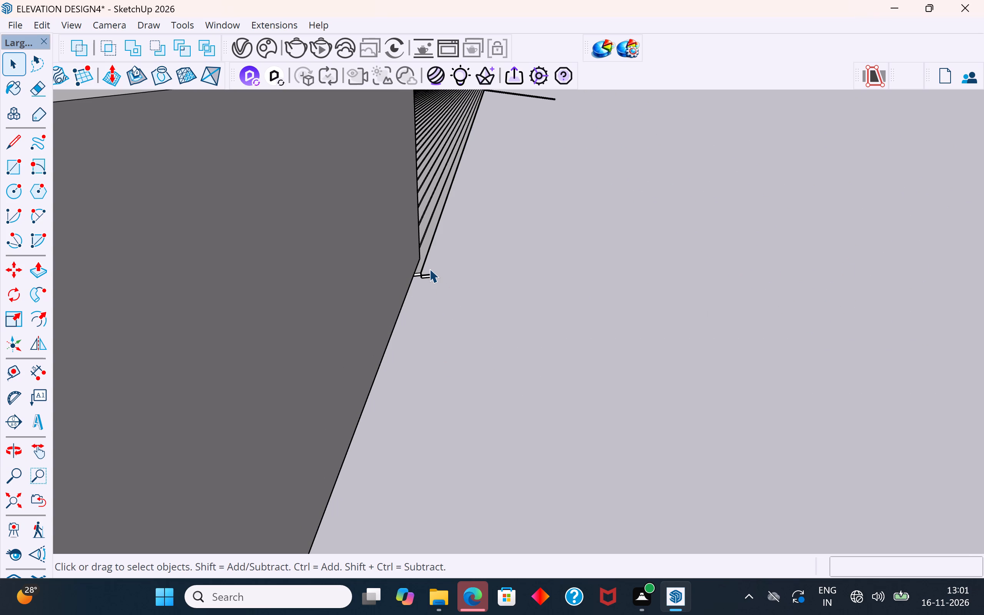
Delete the strip pieces still projecting past the ledge's lower front corner.
scroll(429, 269, "up", 5)
scroll(430, 268, "down", 4)
scroll(424, 269, "up", 9)
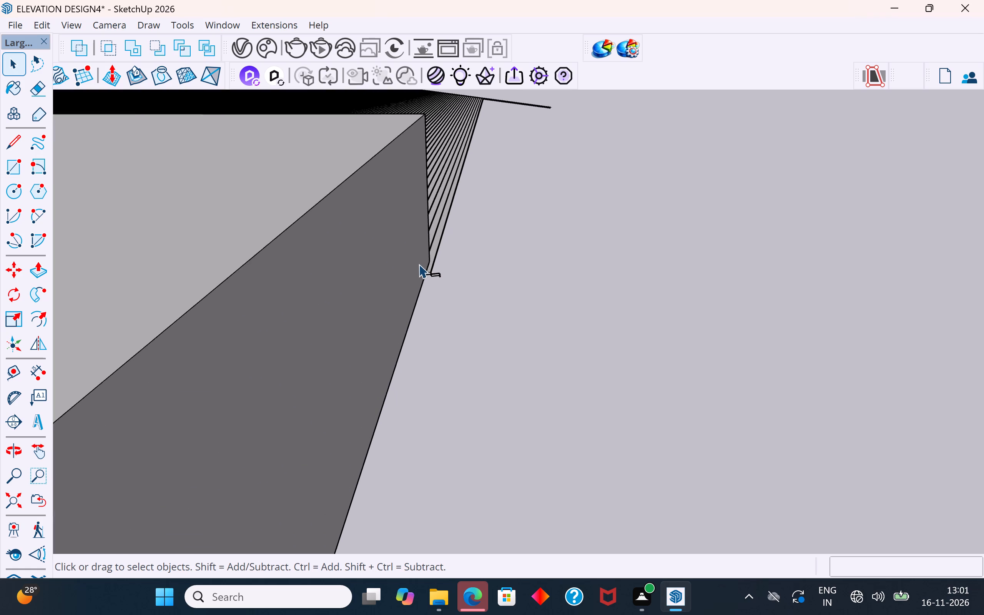
scroll(419, 264, "up", 7)
left_click_drag(472, 267, 439, 318)
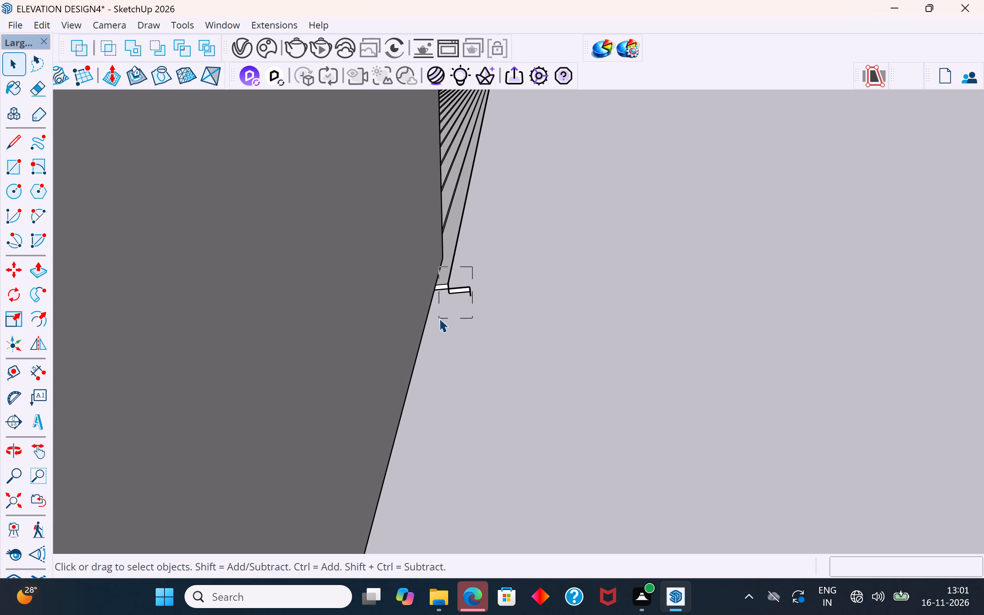
left_click_drag(439, 318, 444, 318)
key("Delete")
Delete the leftover strip edges extending past the outermost sloping strip at its far upper end.
scroll(484, 276, "down", 2)
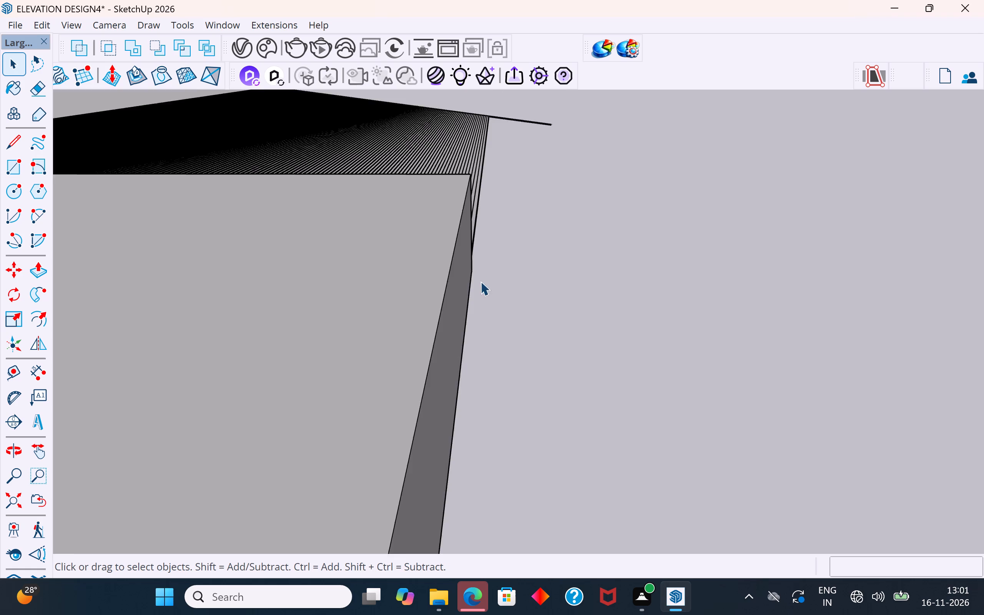
scroll(480, 281, "down", 2)
middle_click_drag(582, 271, 525, 348)
scroll(493, 389, "down", 6)
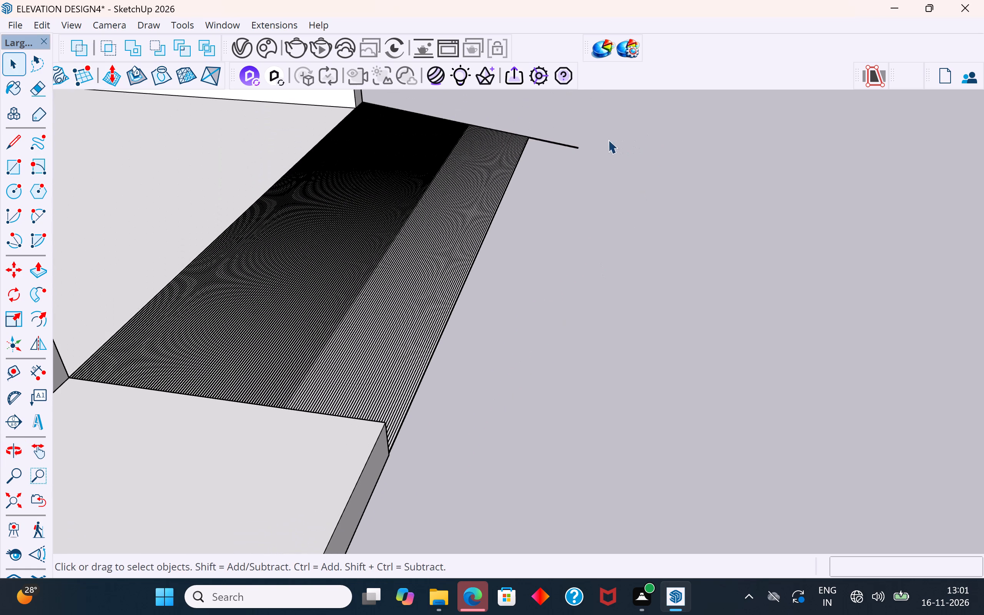
left_click_drag(600, 129, 532, 196)
key("Delete")
scroll(553, 113, "up", 19)
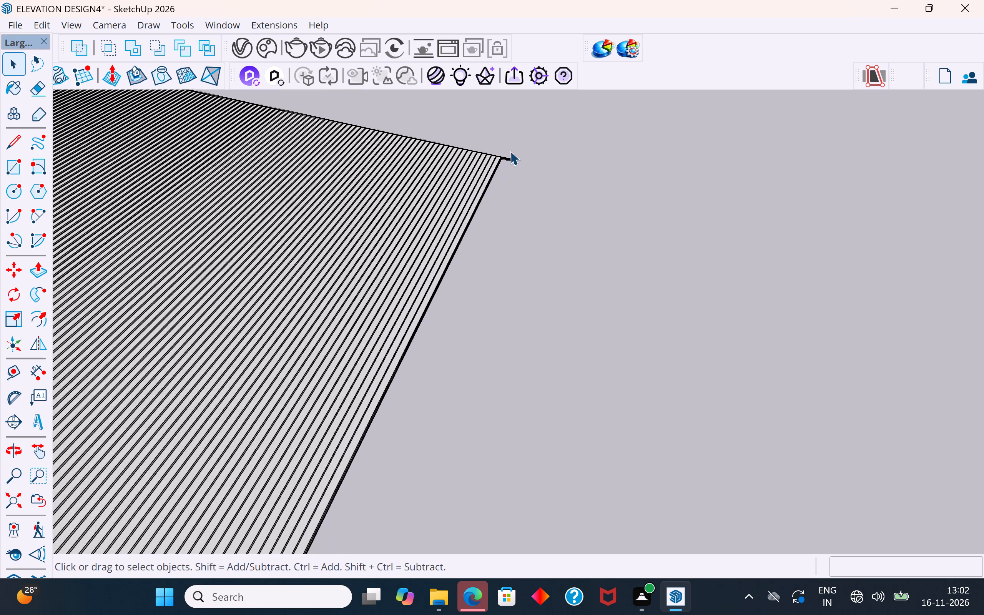
scroll(510, 151, "up", 20)
scroll(510, 151, "up", 15)
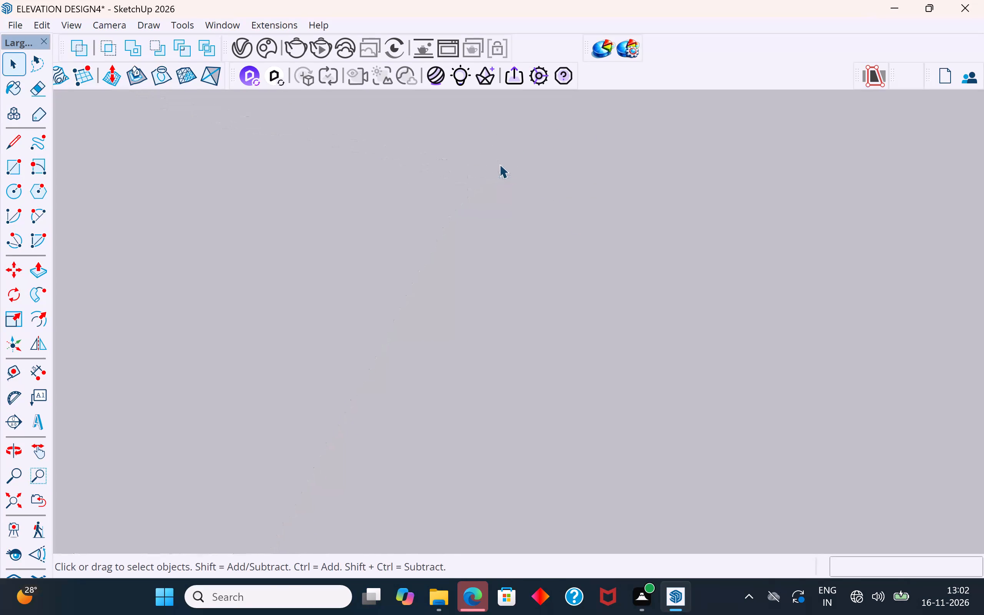
scroll(499, 164, "down", 5)
left_click_drag(577, 151, 468, 267)
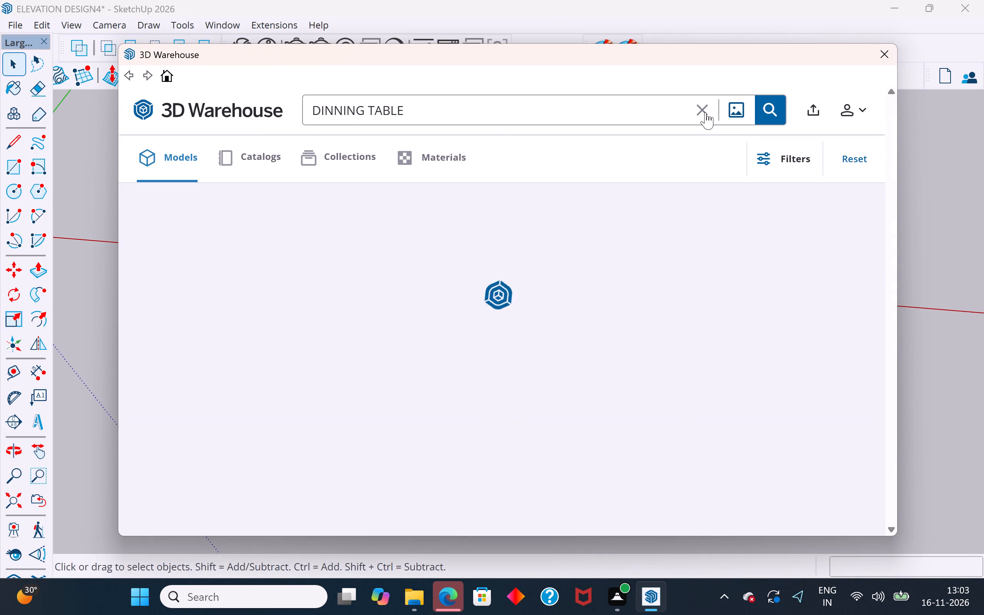
Search 3D Warehouse for CAR and look through the models for a suitable car.
left_click(705, 112)
left_click(555, 115)
type("CAR")
key("Return")
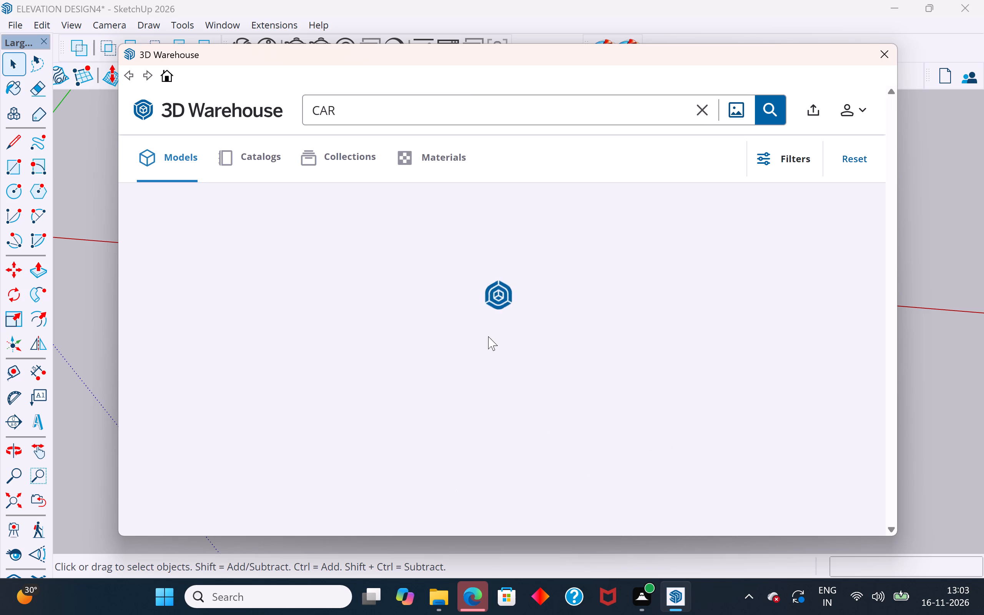
scroll(490, 313, "up", 2)
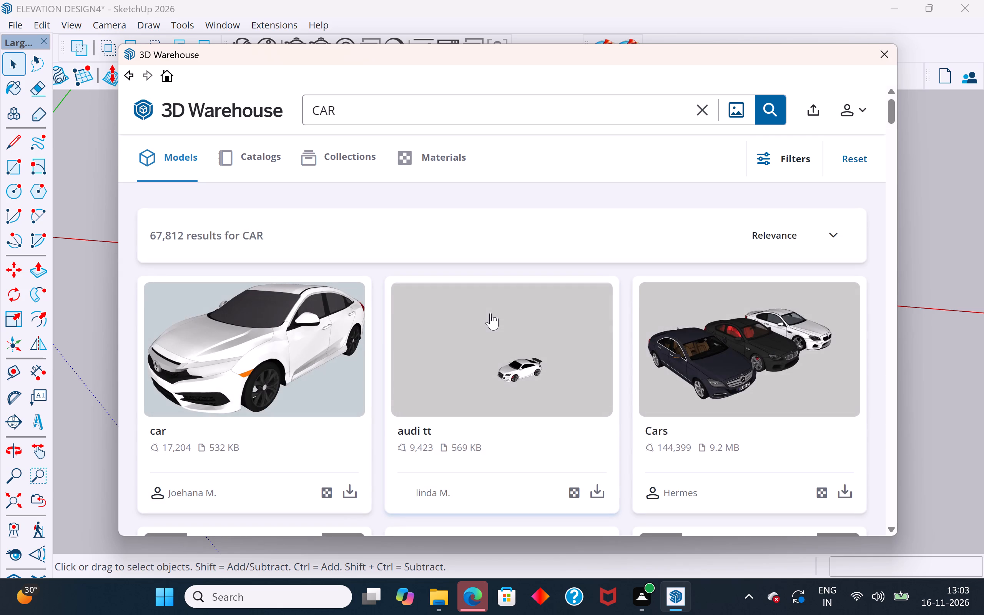
scroll(490, 313, "down", 4)
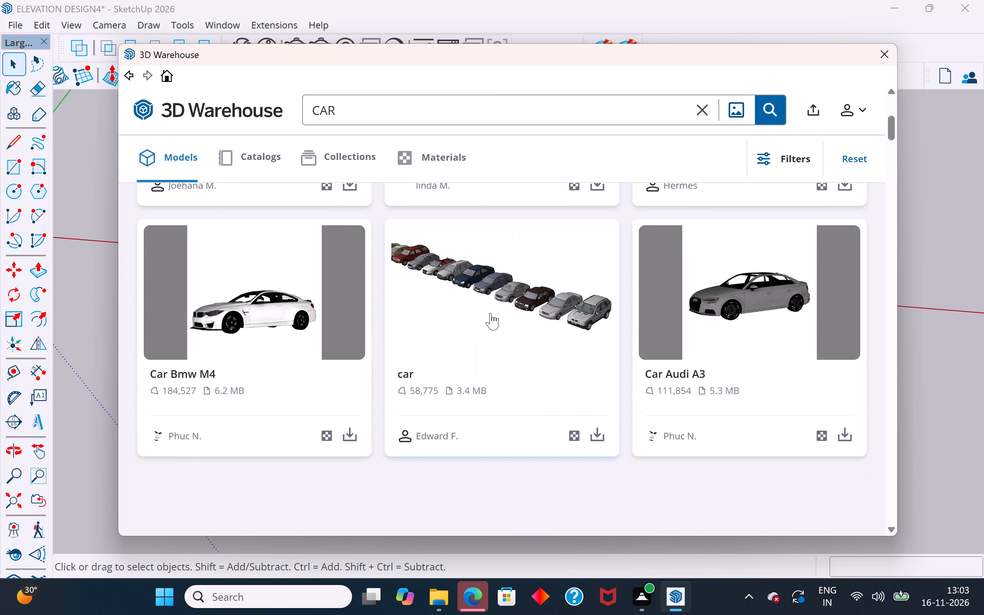
scroll(722, 372, "up", 1)
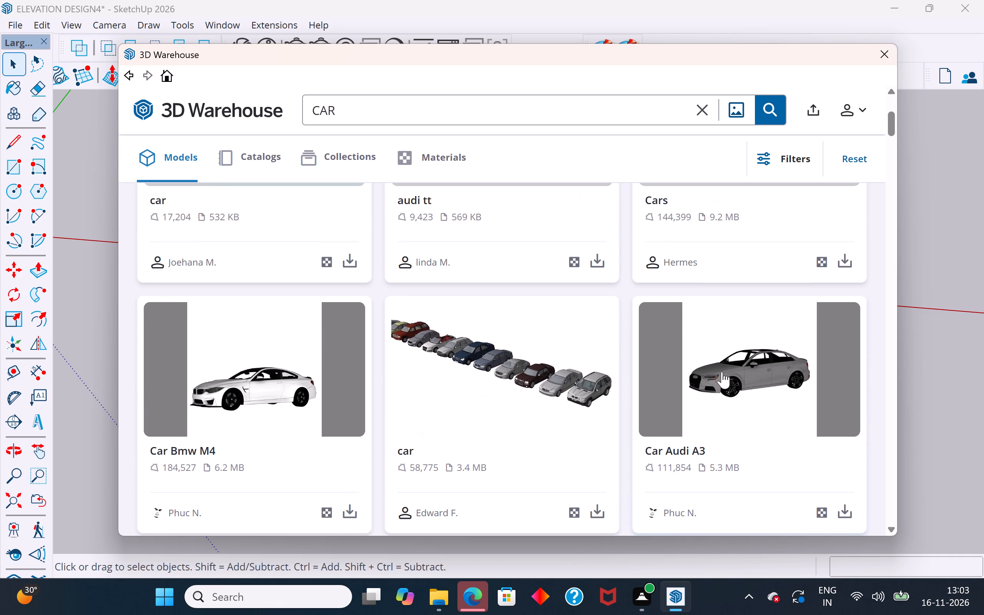
scroll(722, 372, "down", 8)
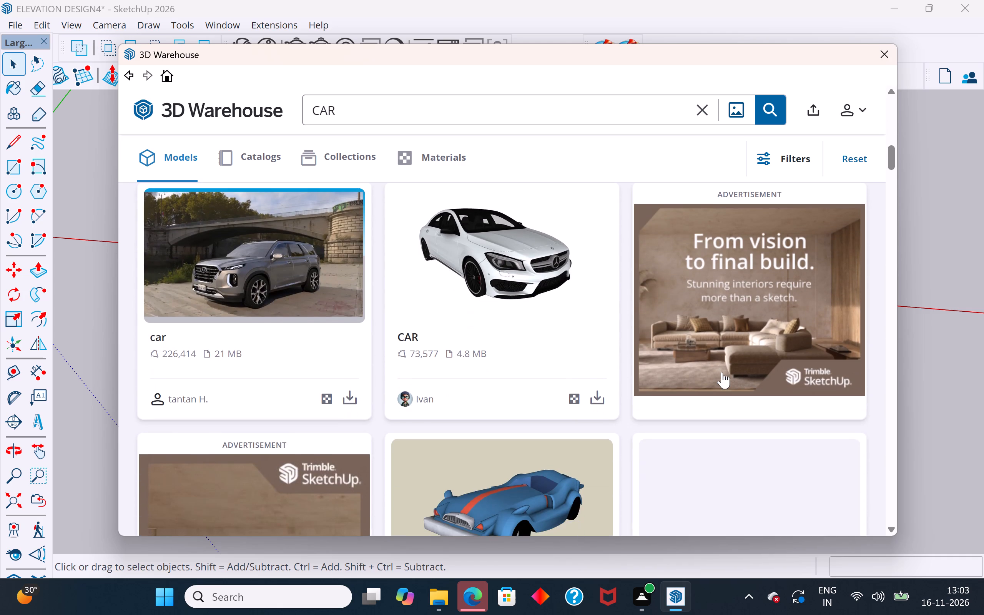
scroll(722, 372, "down", 3)
scroll(722, 372, "up", 3)
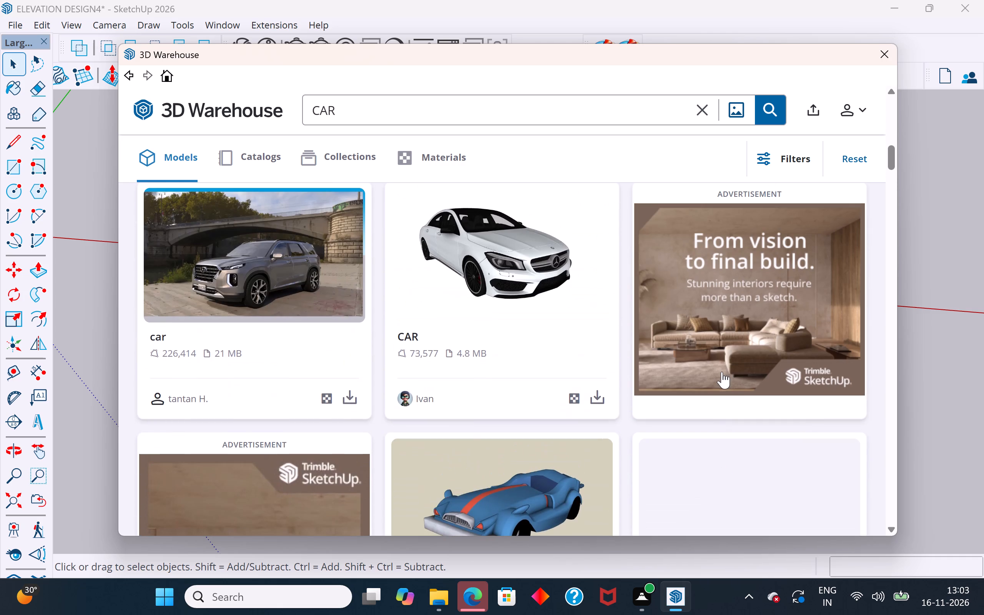
scroll(722, 372, "down", 4)
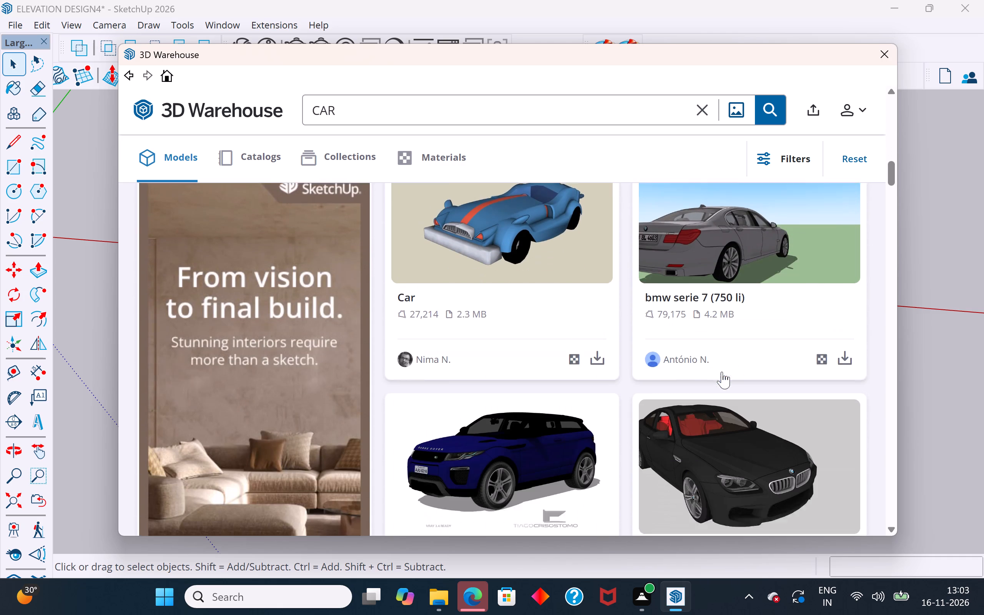
scroll(722, 372, "down", 5)
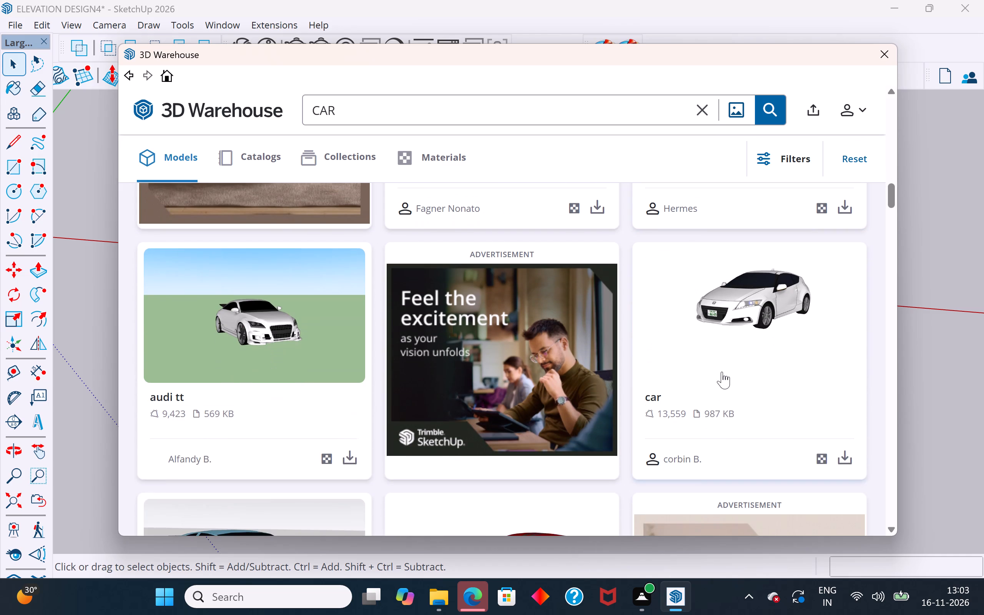
scroll(722, 372, "down", 3)
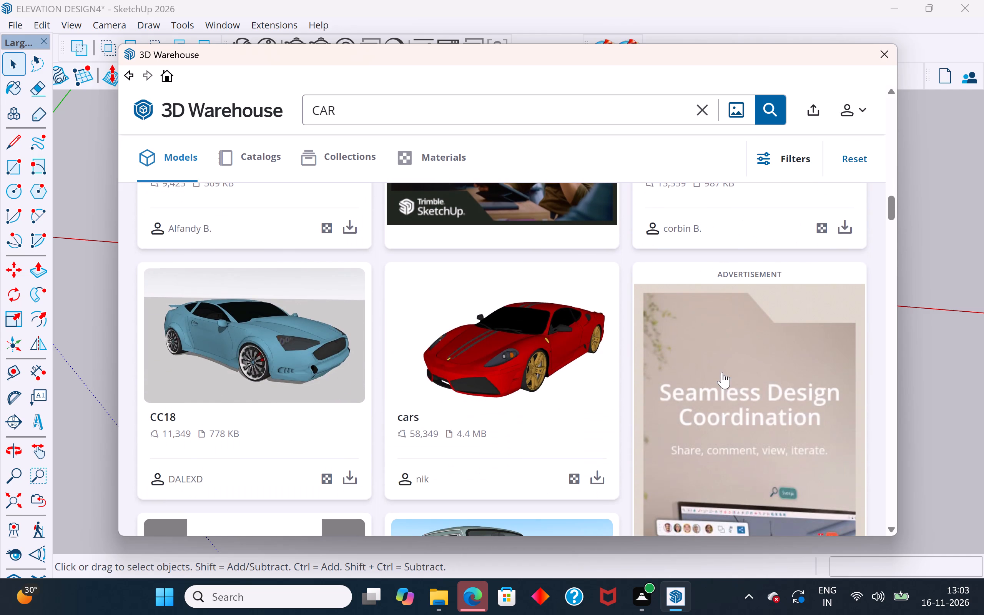
scroll(722, 372, "down", 1)
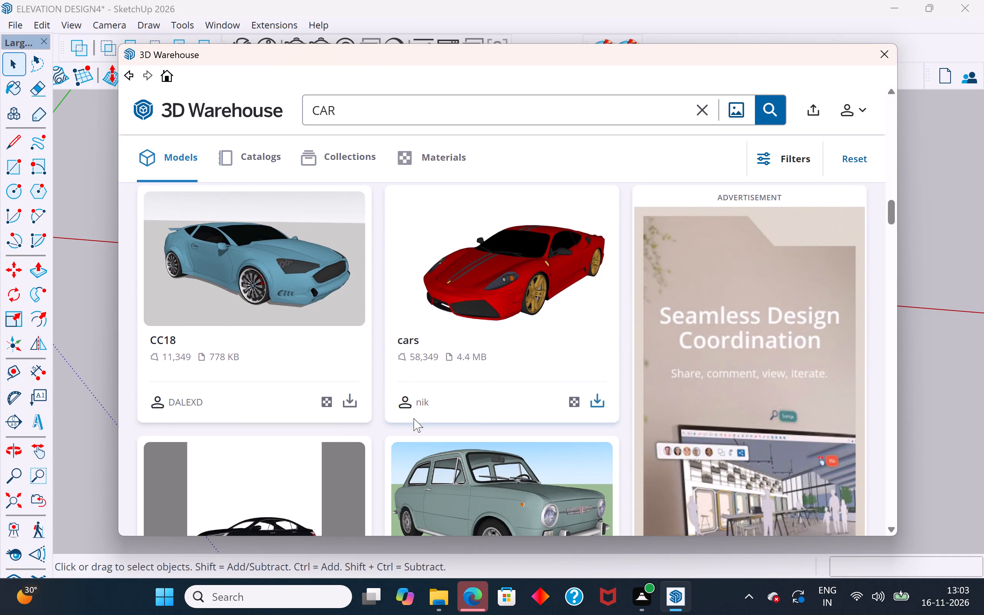
Load the CC18 car directly into the model and place it beyond the bed set beside the house.
left_click(349, 395)
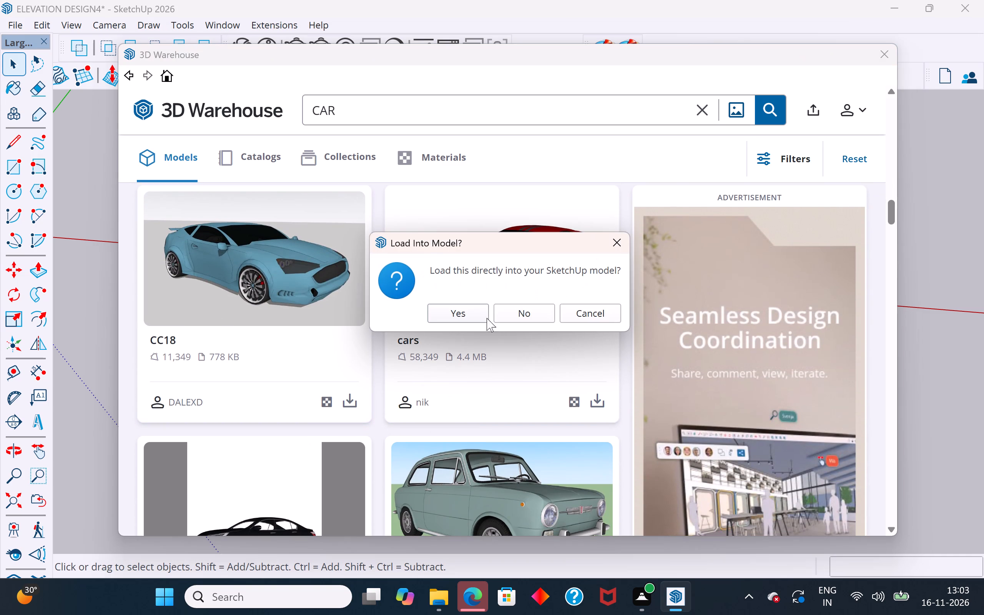
left_click(478, 313)
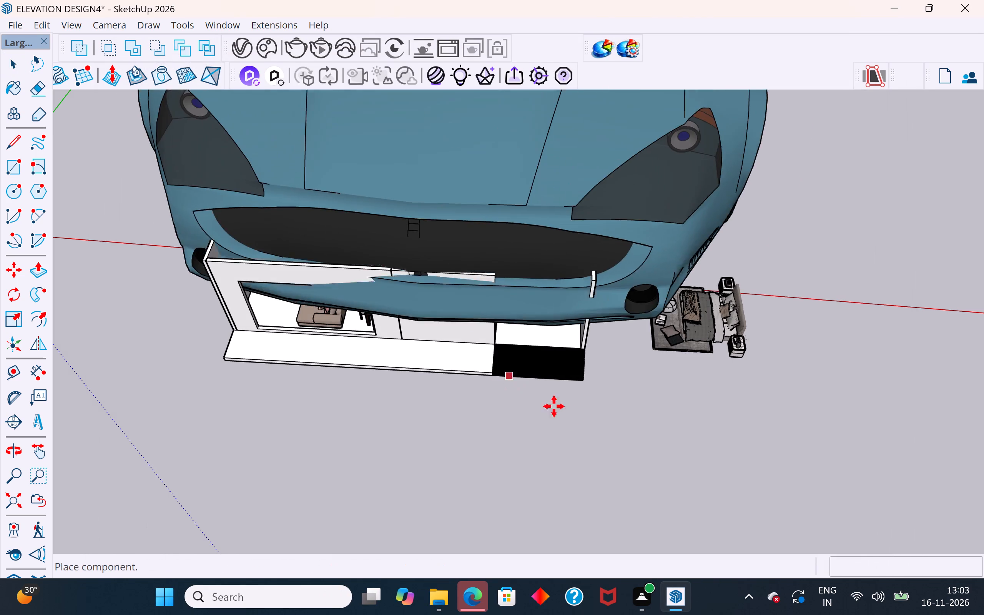
scroll(432, 423, "down", 18)
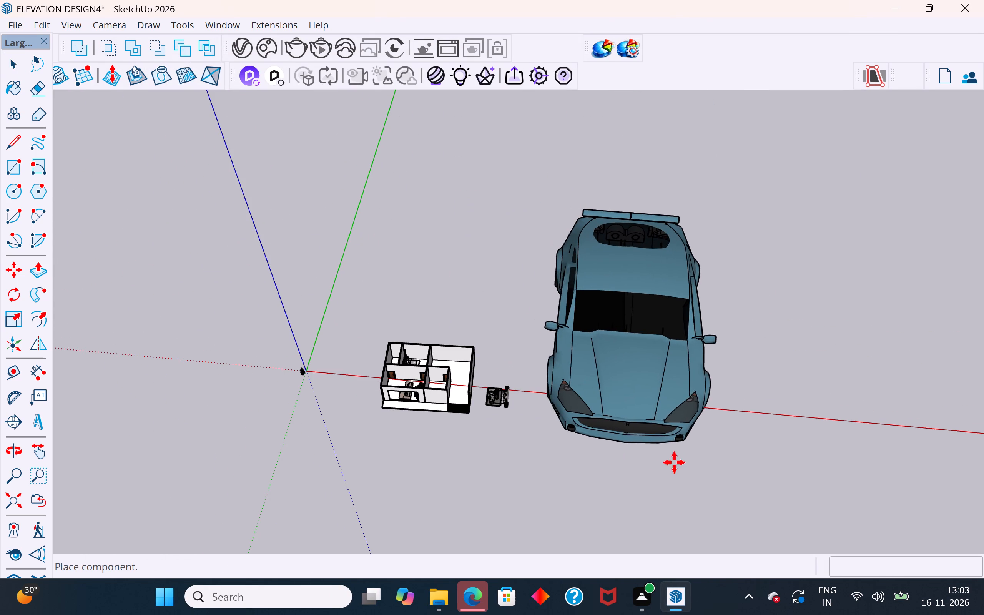
left_click(681, 464)
left_click(12, 72)
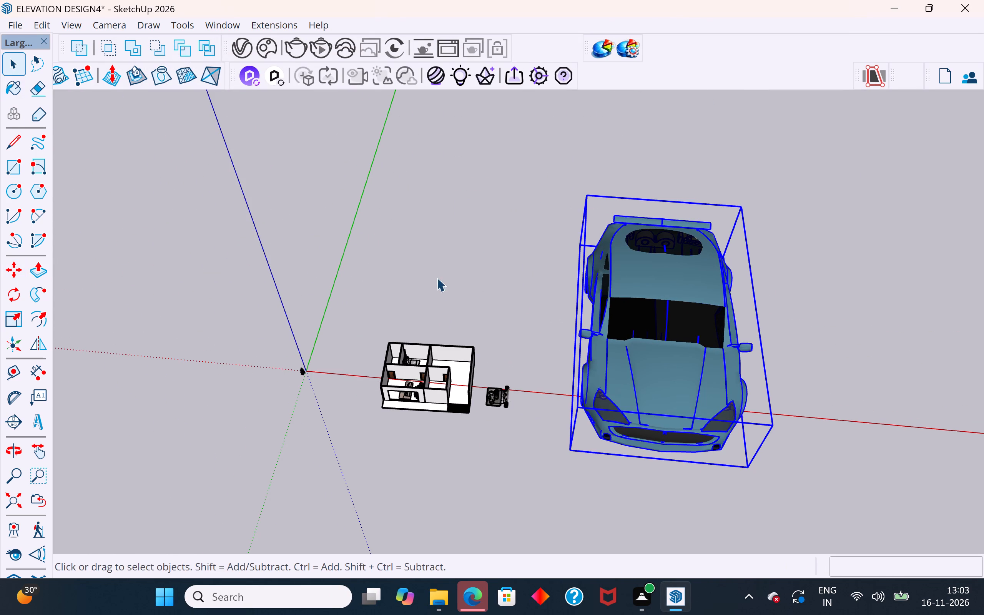
Scale the oversized car down uniformly to about 0.36.
left_click(454, 274)
left_click(672, 338)
key("s")
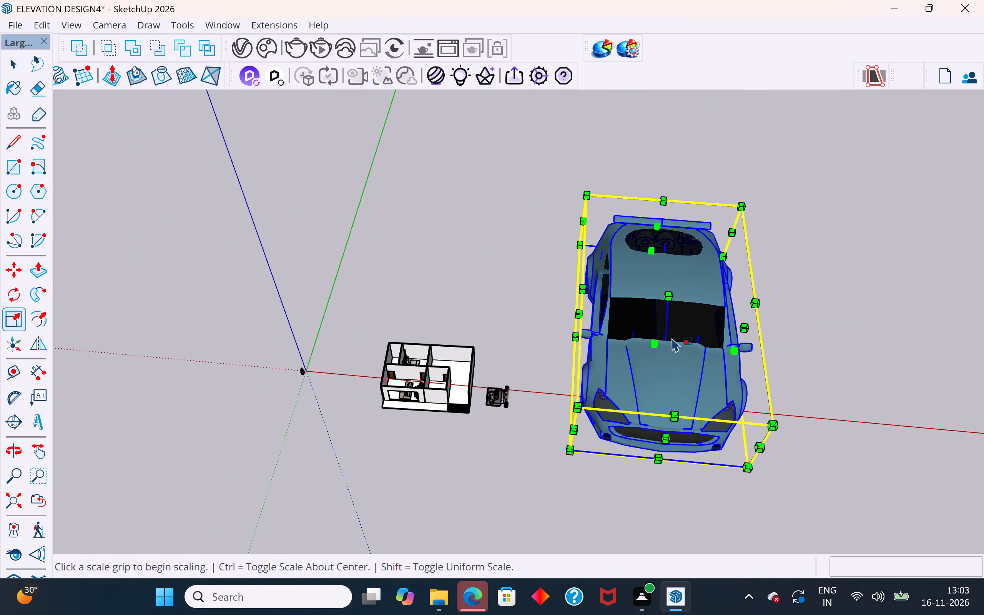
left_click_drag(748, 467, 690, 371, "ctrl")
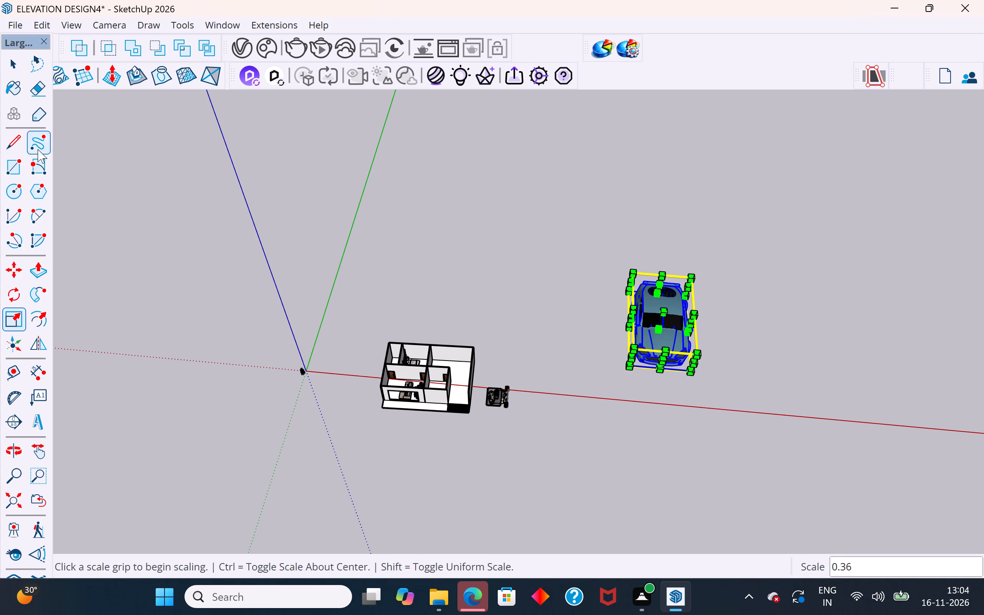
Scale the car down uniformly once more, bringing it closer to the house's proportions.
left_click(17, 64)
left_click(273, 217)
left_click(695, 330)
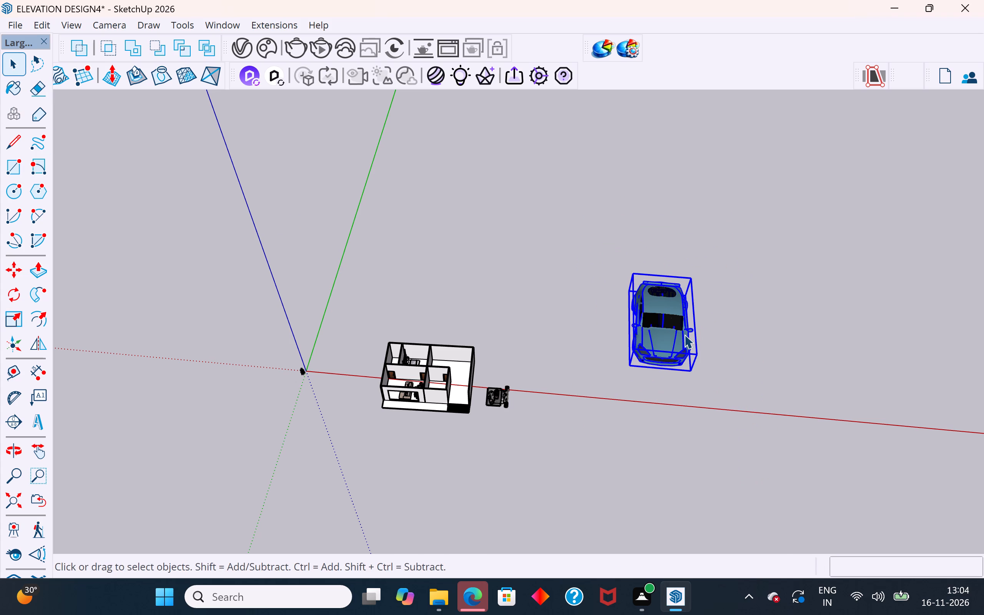
key("s")
scroll(692, 375, "up", 5)
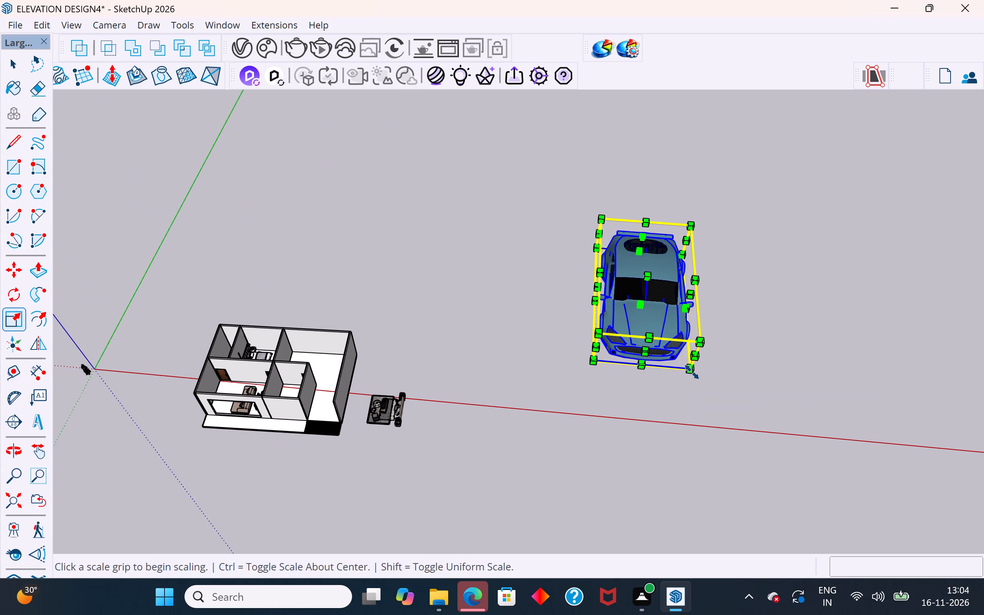
left_click_drag(689, 371, 651, 328, "ctrl")
left_click(17, 66)
left_click(356, 258)
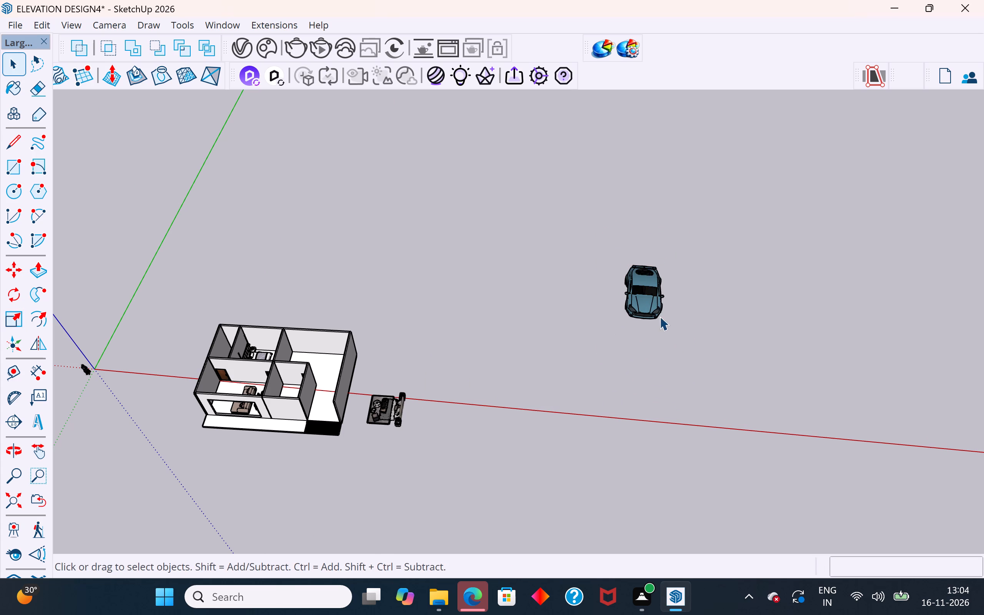
Rotate the car 180 degrees on the ground plane about a point beside it.
left_click(650, 303)
left_click(13, 297)
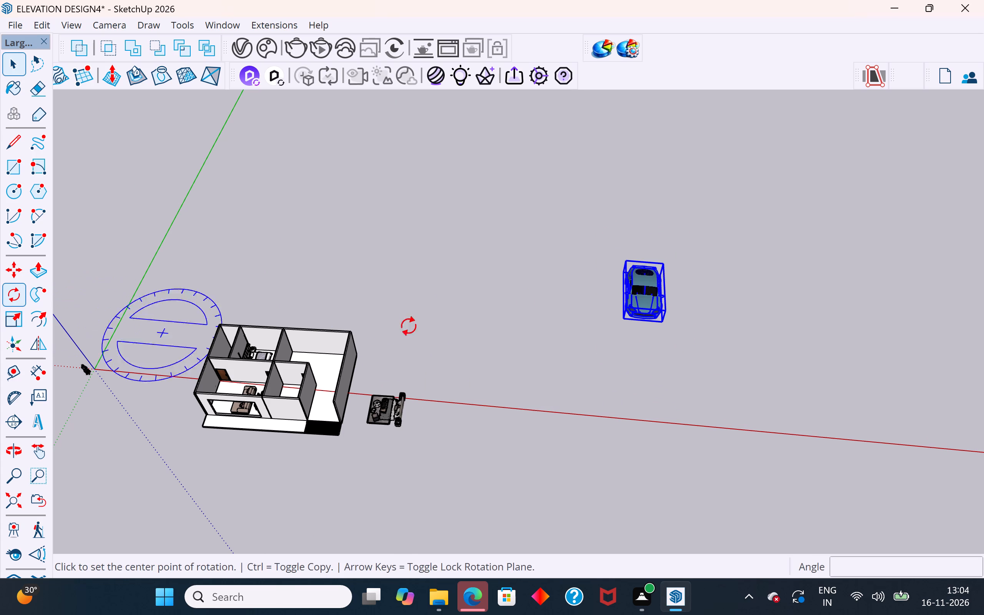
scroll(597, 282, "up", 4)
left_click(633, 272)
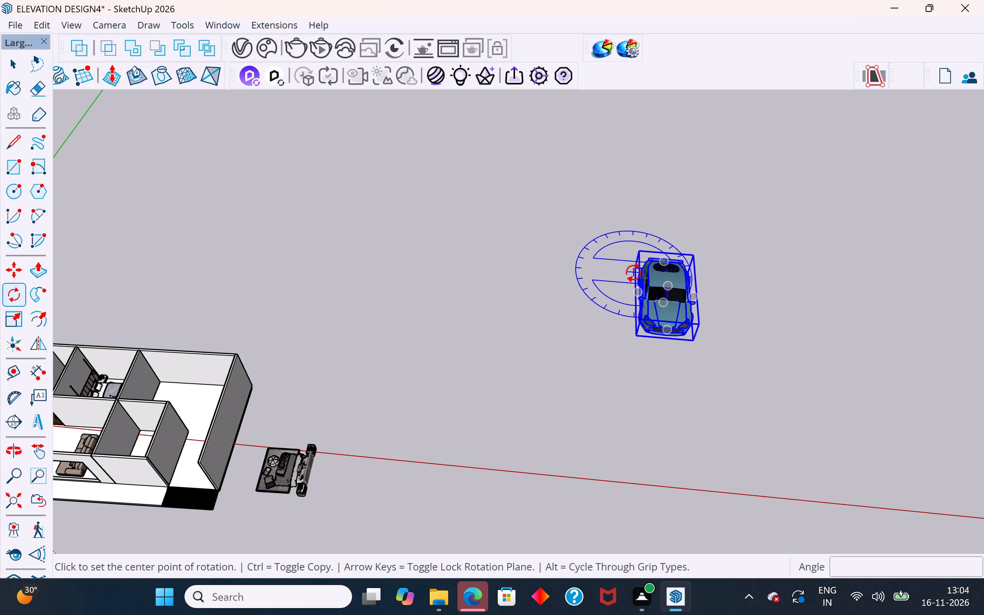
left_click(637, 370)
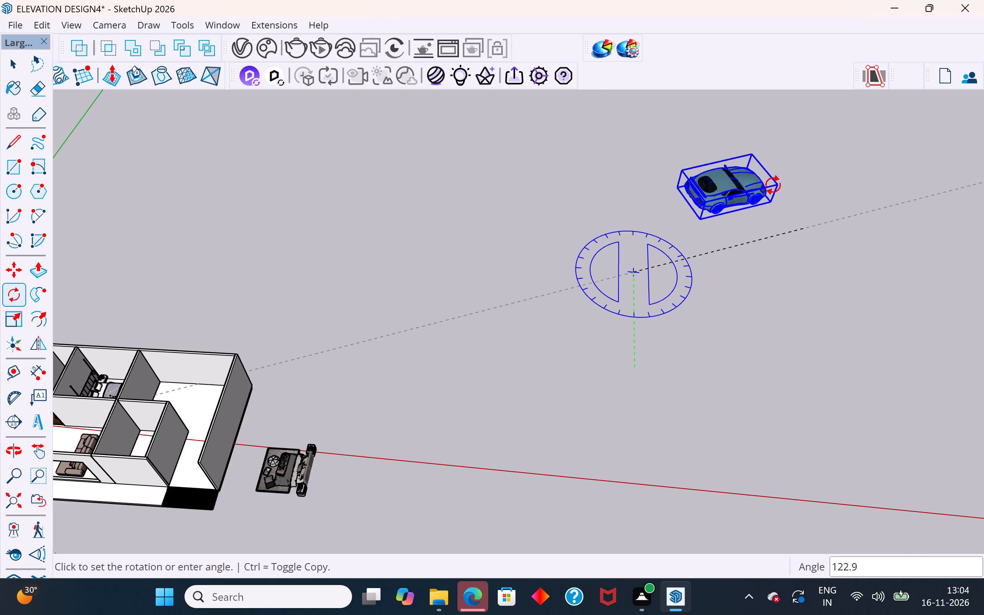
left_click(628, 156)
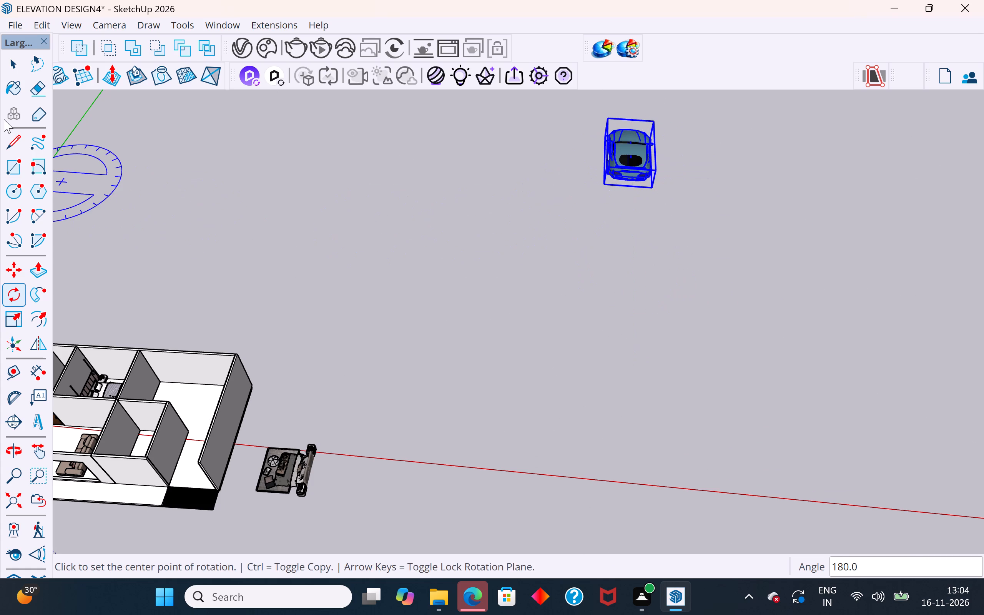
left_click(13, 66)
left_click(409, 295)
Scale the rotated car uniformly about its center to about 0.67.
left_click(638, 158)
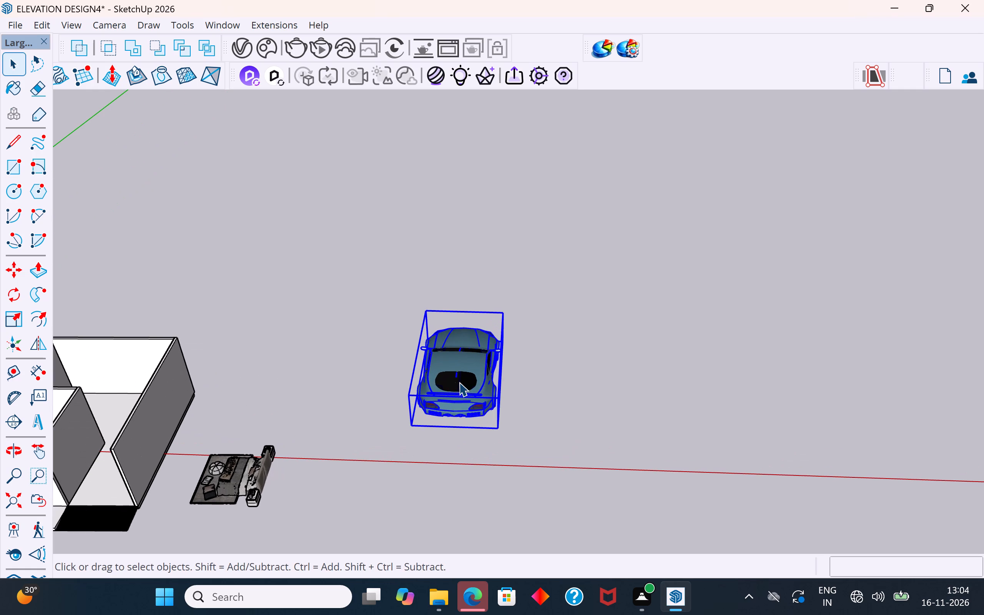
key("s")
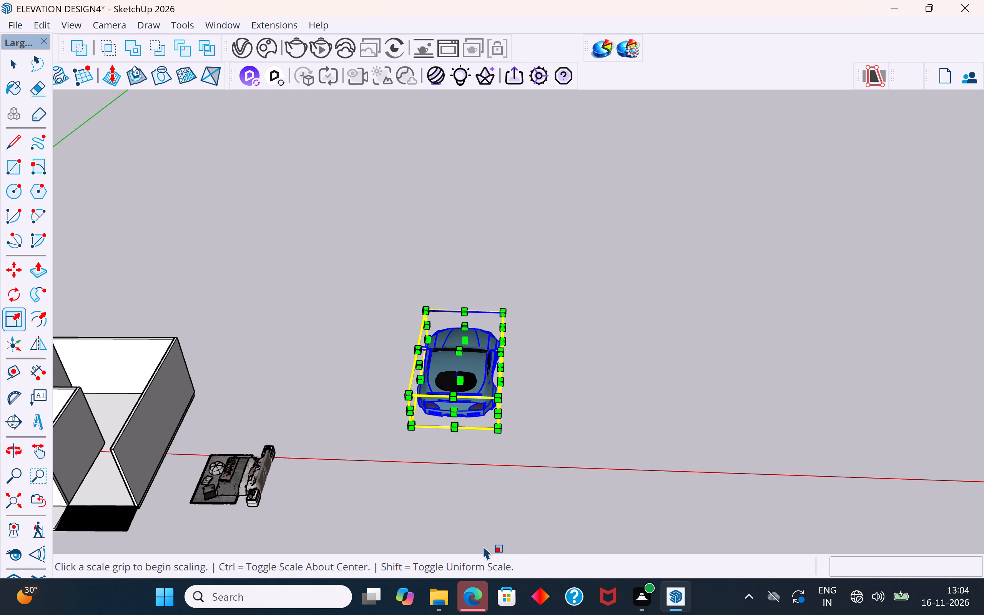
scroll(482, 554, "up", 2)
scroll(482, 445, "up", 3)
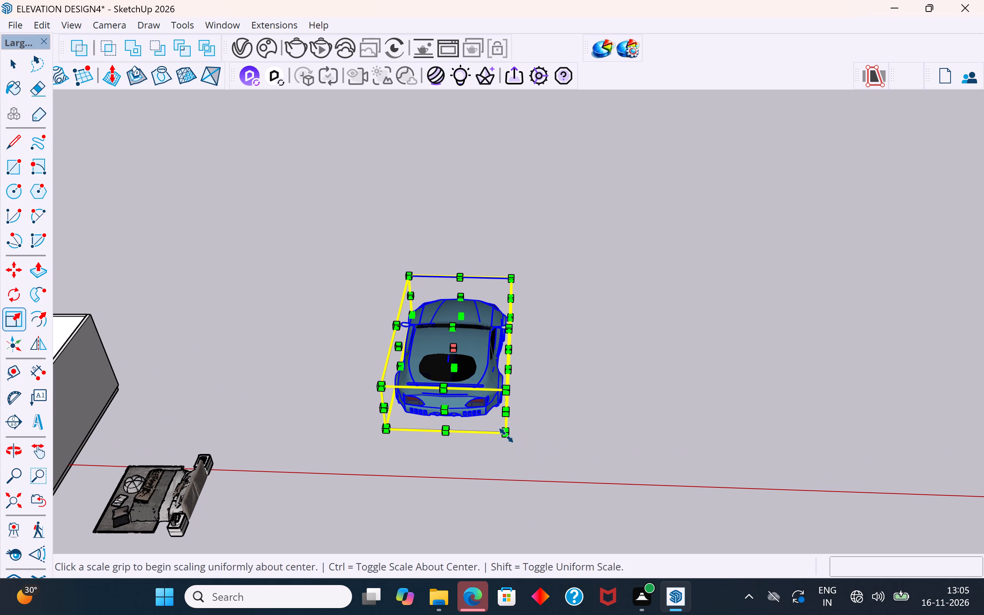
left_click_drag(506, 435, 477, 407, "ctrl")
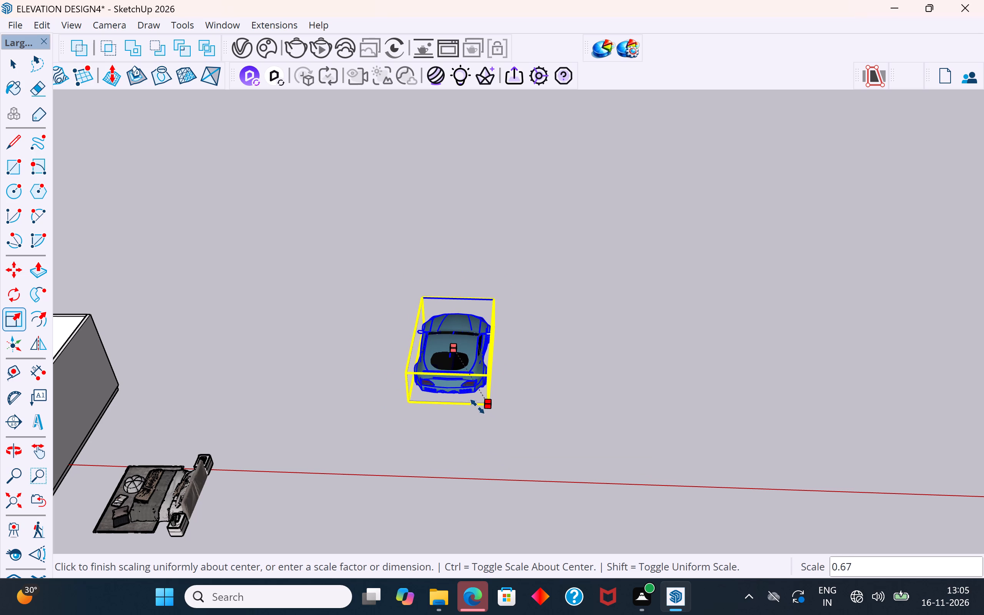
Finish scaling the car uniformly about its center at a factor of about 0.60.
left_click_drag(477, 407, 475, 402, "ctrl")
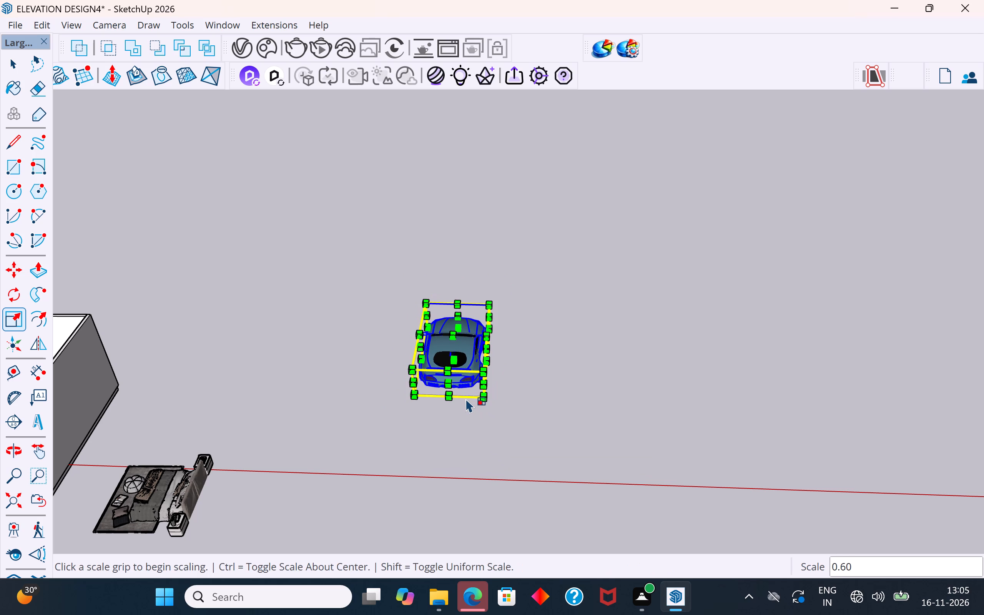
left_click(22, 66)
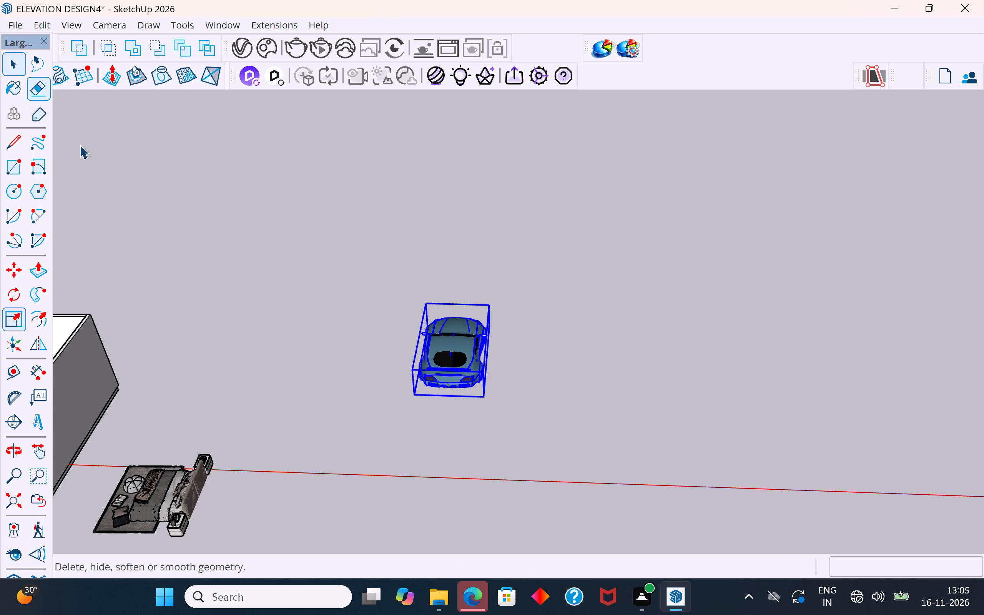
left_click(316, 361)
Move the car by its rear bottom corner onto the floor of the open parking bay, just inside the black ramp.
scroll(633, 333, "down", 4)
scroll(539, 396, "down", 4)
scroll(528, 384, "up", 3)
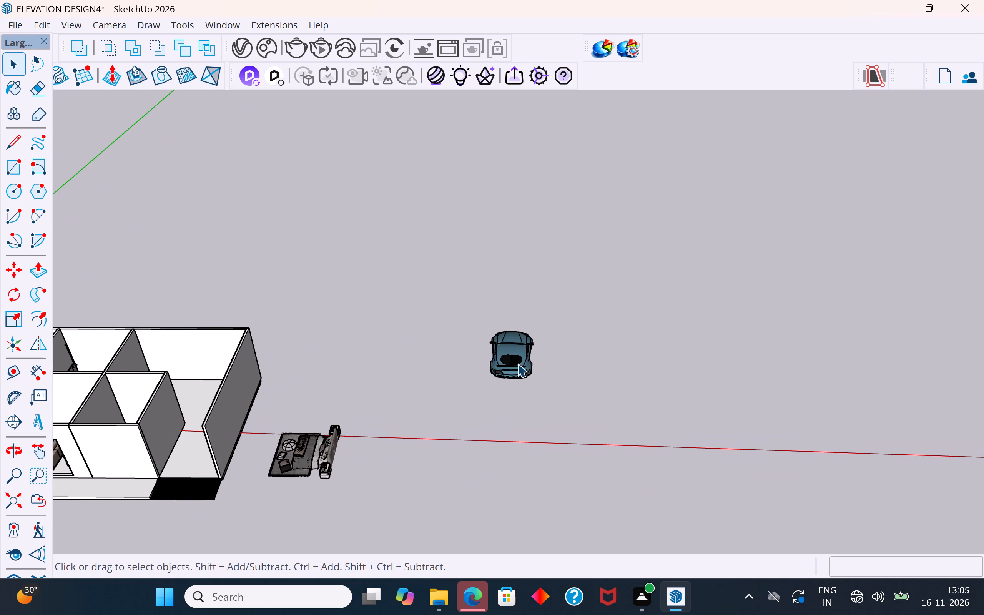
left_click(517, 363)
key("m")
left_click(537, 380)
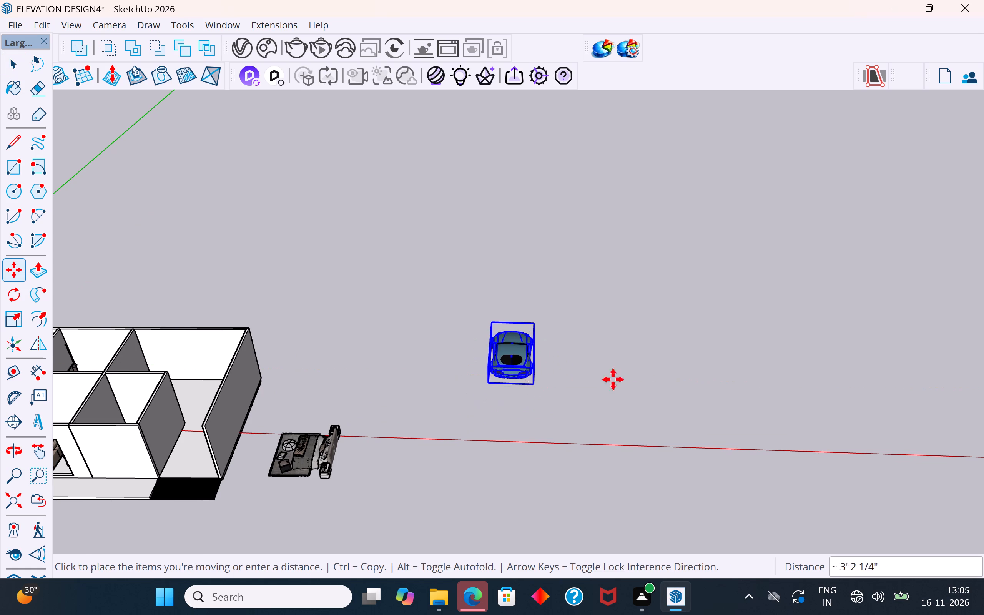
scroll(684, 395, "down", 4)
scroll(329, 454, "up", 6)
middle_click_drag(341, 453, 383, 379)
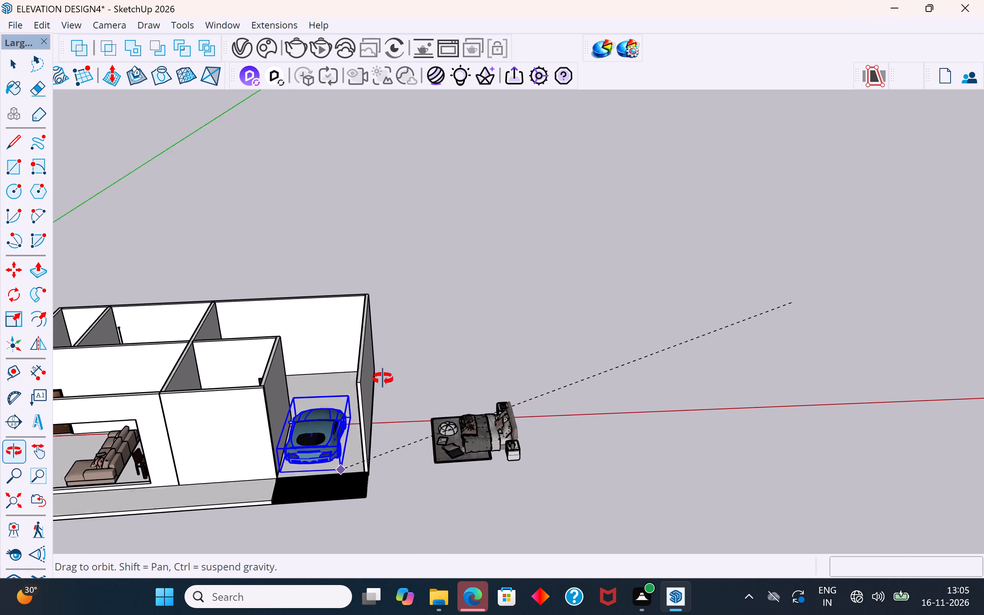
middle_click_drag(383, 379, 384, 374)
scroll(322, 464, "up", 8)
middle_click_drag(388, 481, 394, 388)
left_click(409, 502)
Shift the car about 6 1/8" sideways along the bay's front edge, away from the outer side wall.
middle_click_drag(473, 495, 517, 391)
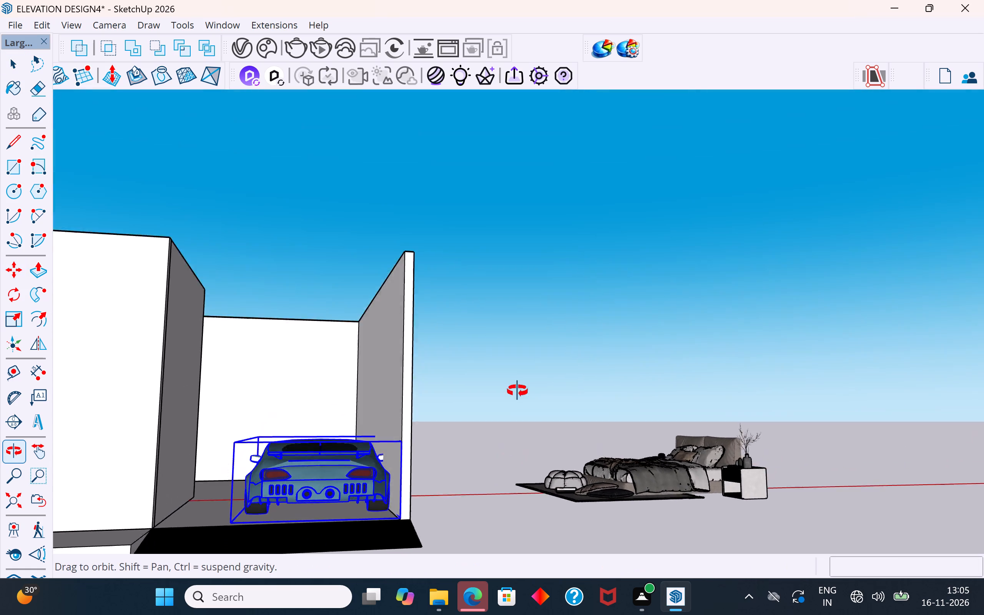
middle_click_drag(517, 391, 492, 595)
scroll(416, 330, "down", 1)
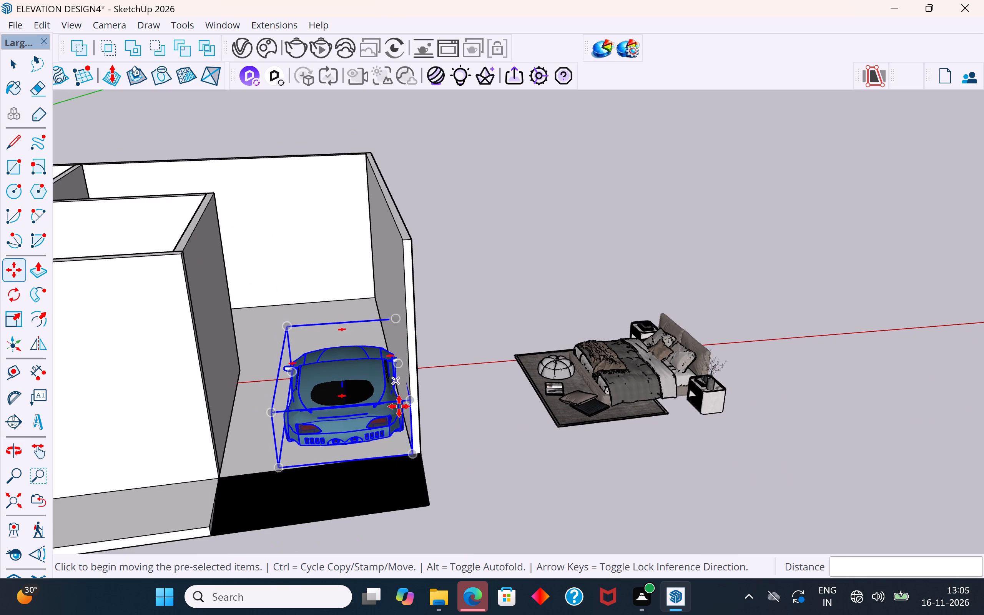
middle_click_drag(404, 416, 414, 563)
middle_click_drag(355, 303, 363, 279)
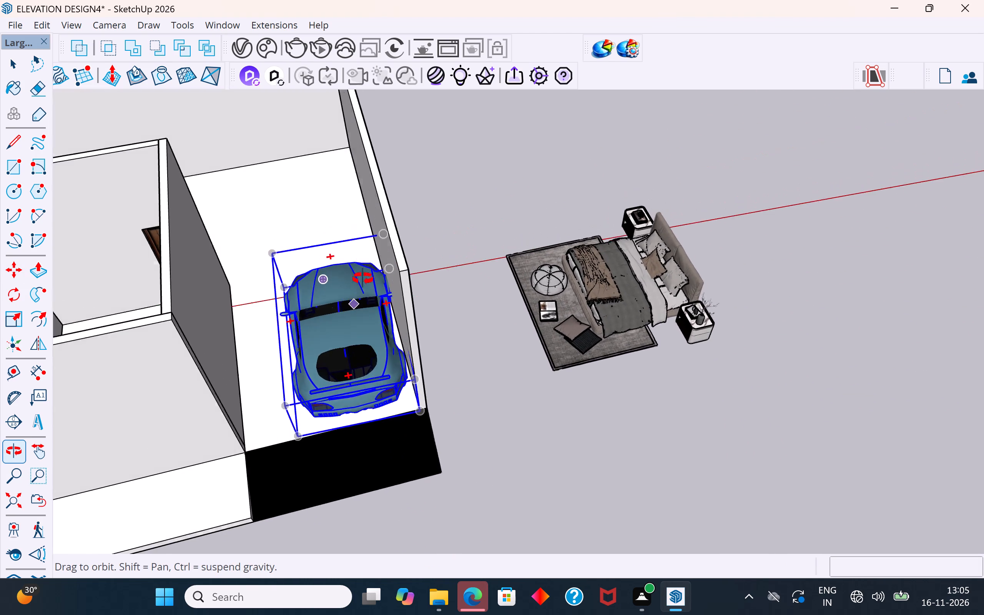
middle_click_drag(363, 279, 367, 259)
scroll(306, 441, "up", 3)
left_click(292, 448)
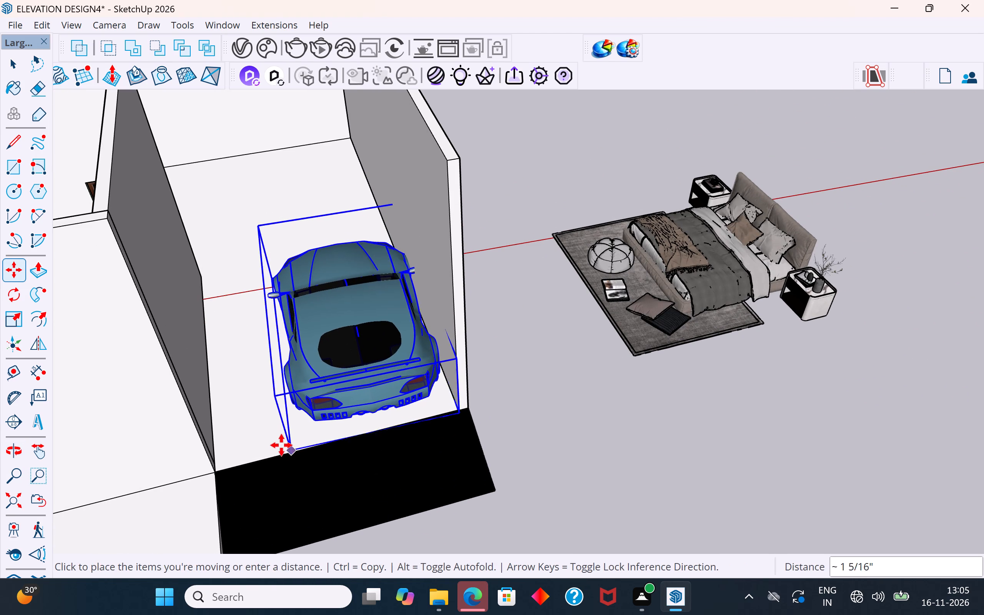
left_click(276, 443)
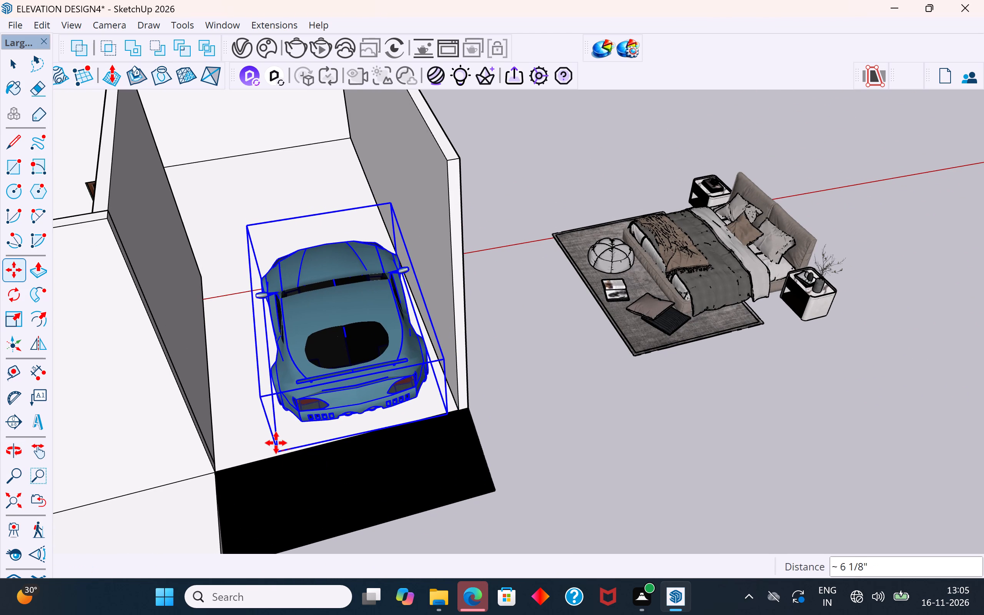
left_click(8, 73)
left_click(569, 421)
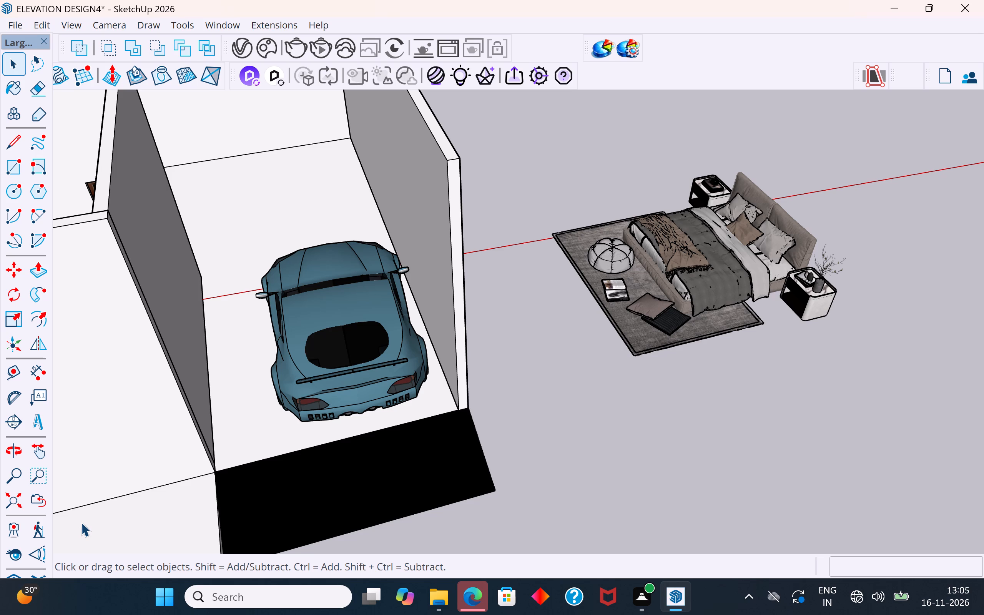
left_click(21, 64)
left_click(553, 167)
Examine the car's size and placement in the parking bay from the front, the side and above.
scroll(486, 378, "down", 6)
middle_click_drag(632, 412, 434, 212)
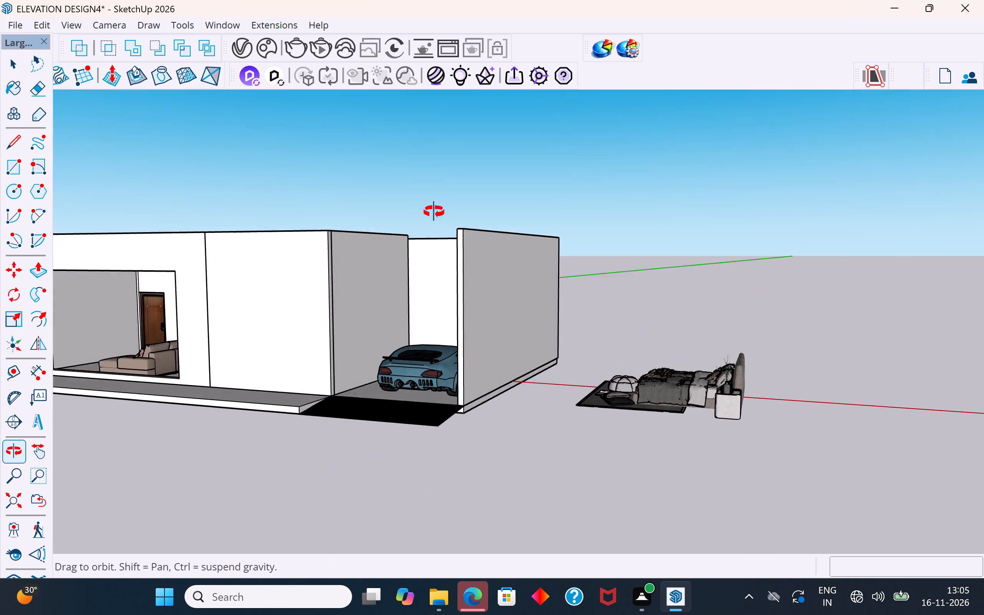
middle_click_drag(434, 212, 450, 212)
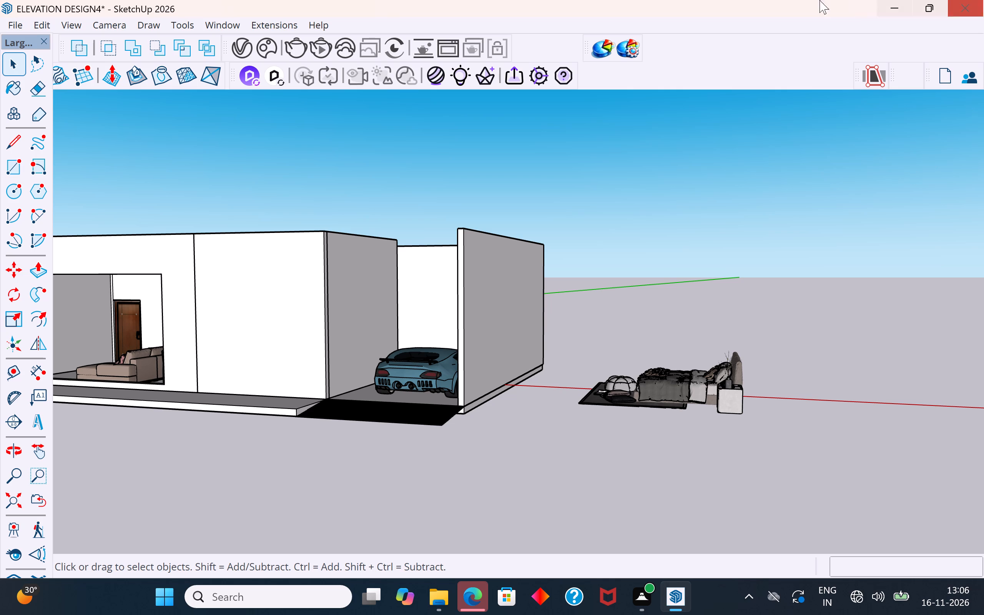
left_click(9, 65)
left_click(276, 174)
scroll(797, 286, "down", 4)
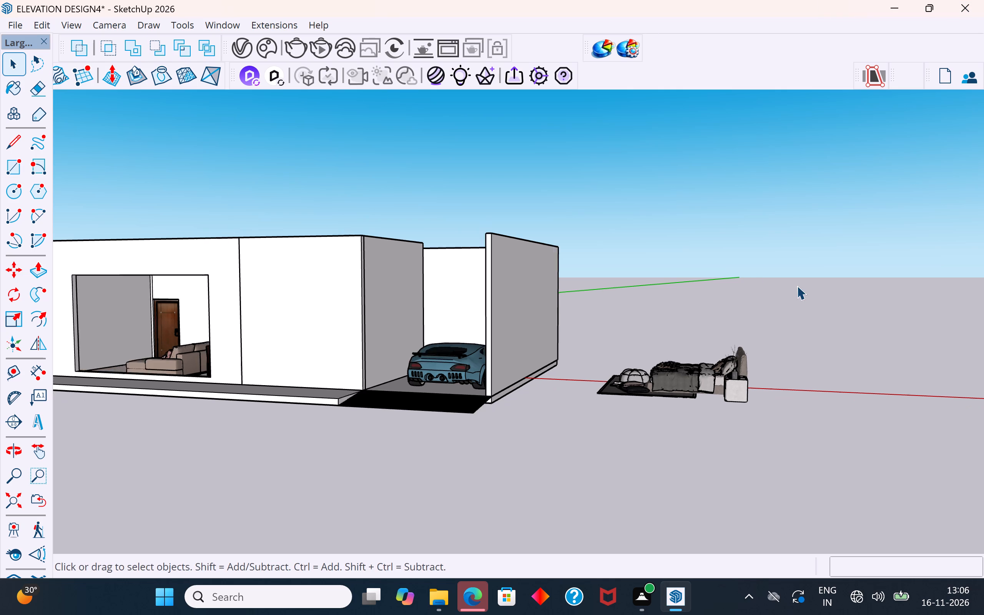
scroll(797, 286, "down", 2)
middle_click_drag(695, 377, 695, 469)
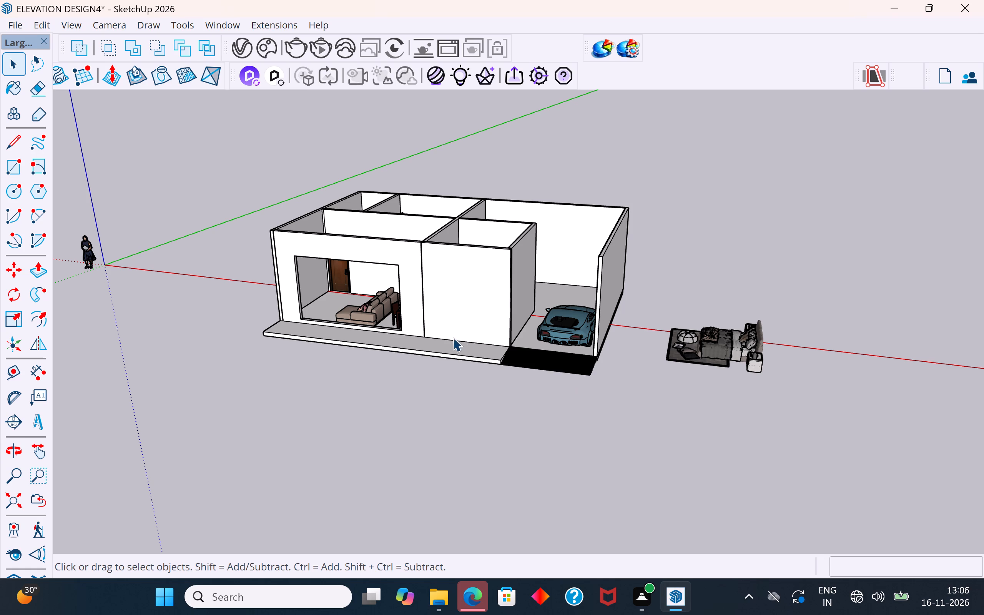
scroll(555, 306, "up", 2)
middle_click_drag(586, 340, 682, 298)
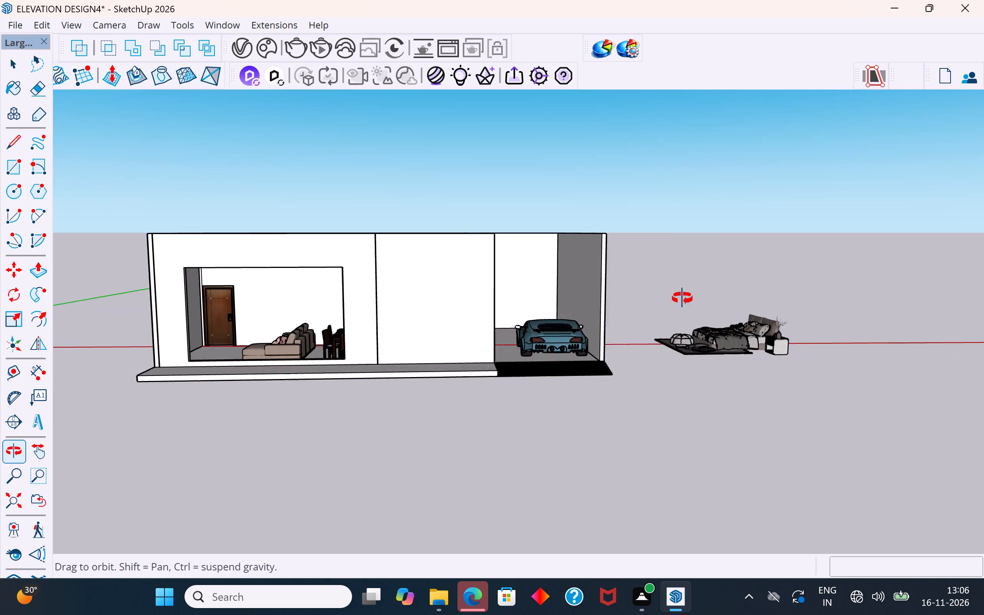
middle_click_drag(682, 298, 678, 171)
scroll(563, 339, "up", 9)
middle_click_drag(556, 379, 573, 452)
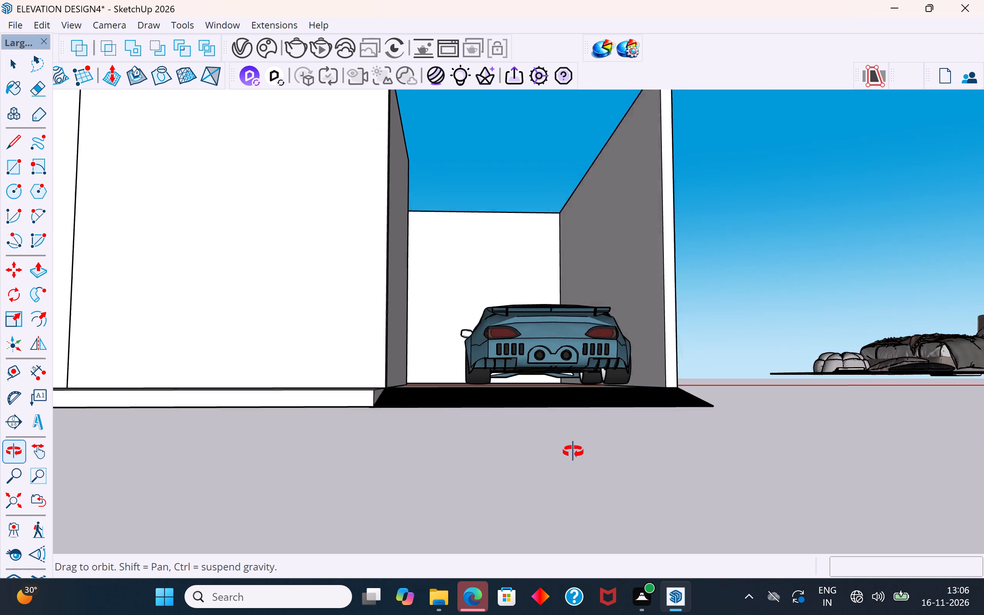
middle_click_drag(573, 452, 597, 497)
scroll(431, 367, "up", 1)
middle_click_drag(570, 339, 588, 480)
scroll(427, 421, "down", 3)
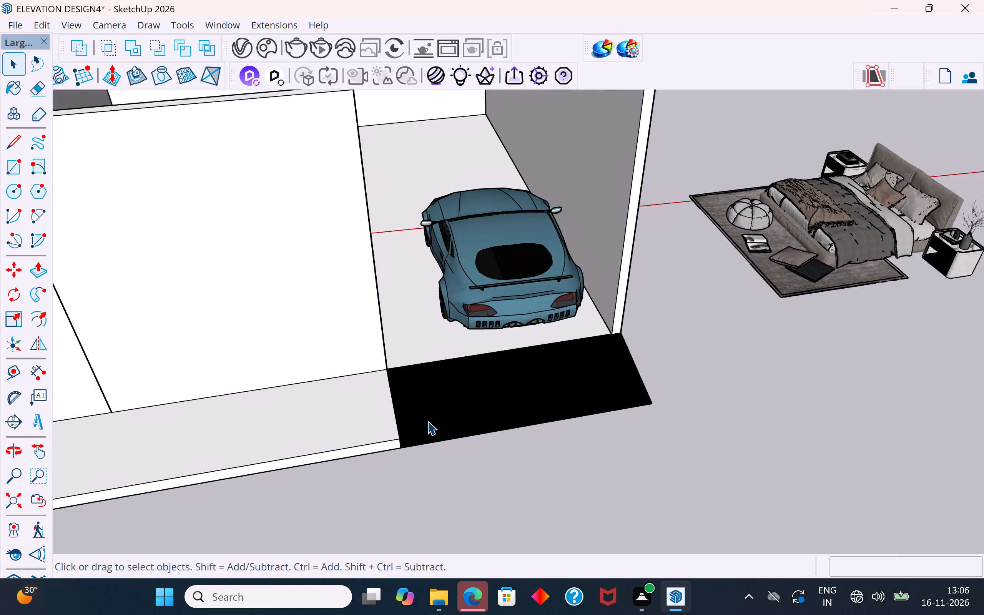
scroll(427, 421, "down", 2)
middle_click_drag(548, 329, 552, 402)
middle_click_drag(507, 317, 405, 302)
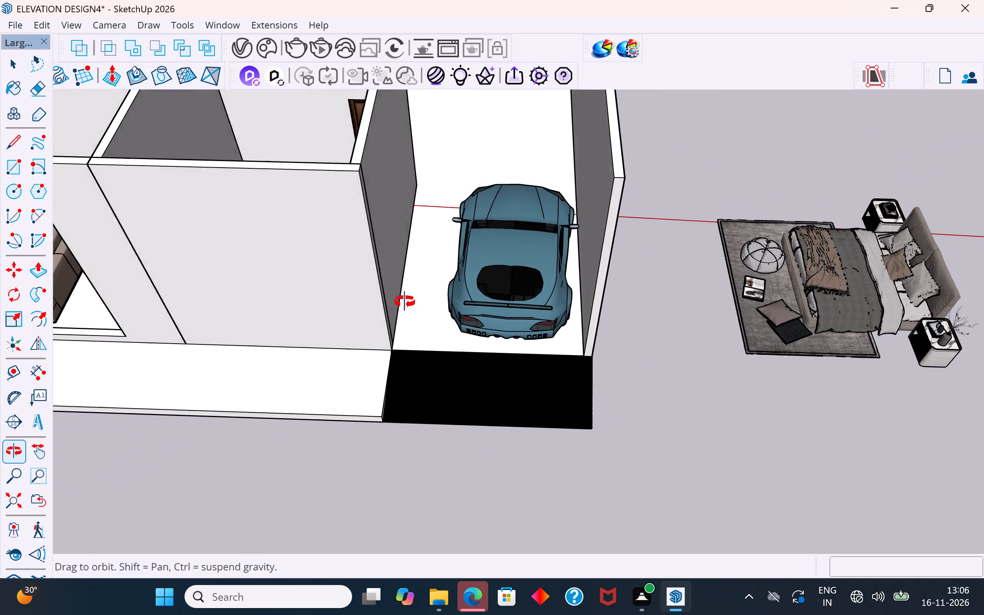
middle_click_drag(405, 302, 401, 217)
middle_click_drag(494, 199, 496, 231)
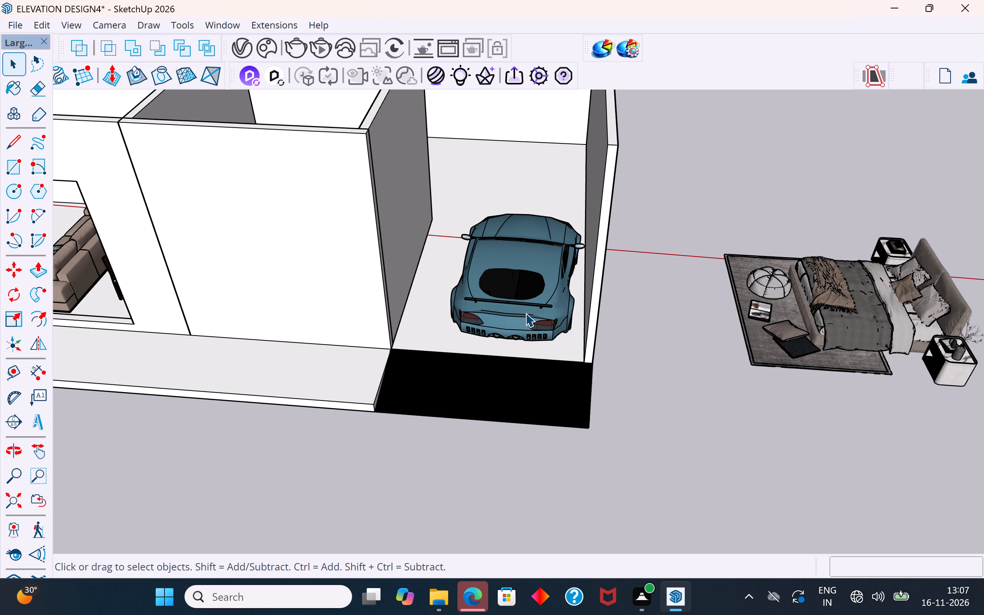
middle_click_drag(512, 290, 538, 390)
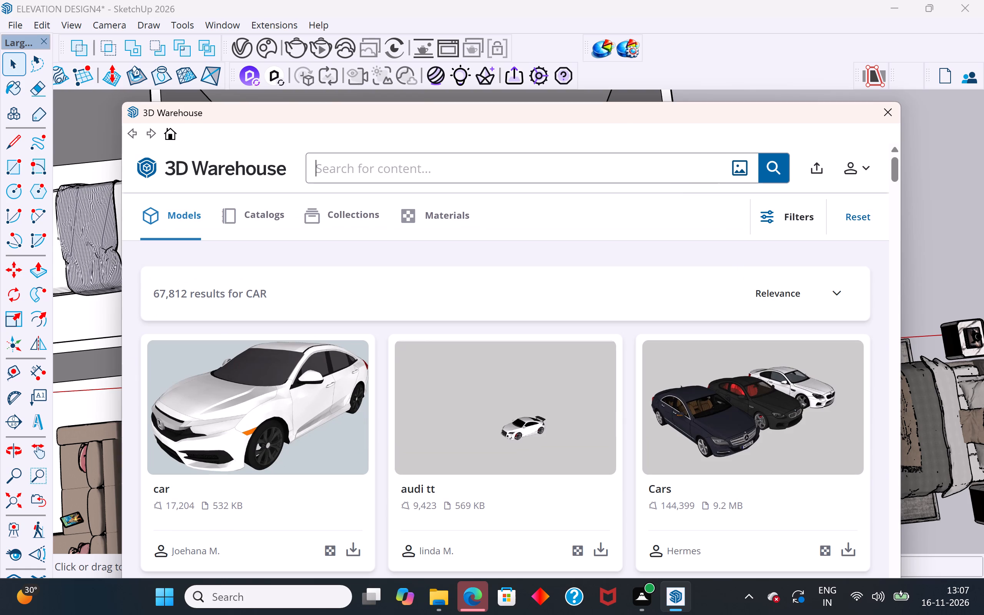
Search the 3D Warehouse for KITCHEN models.
left_click(644, 174)
type("KITCHEN")
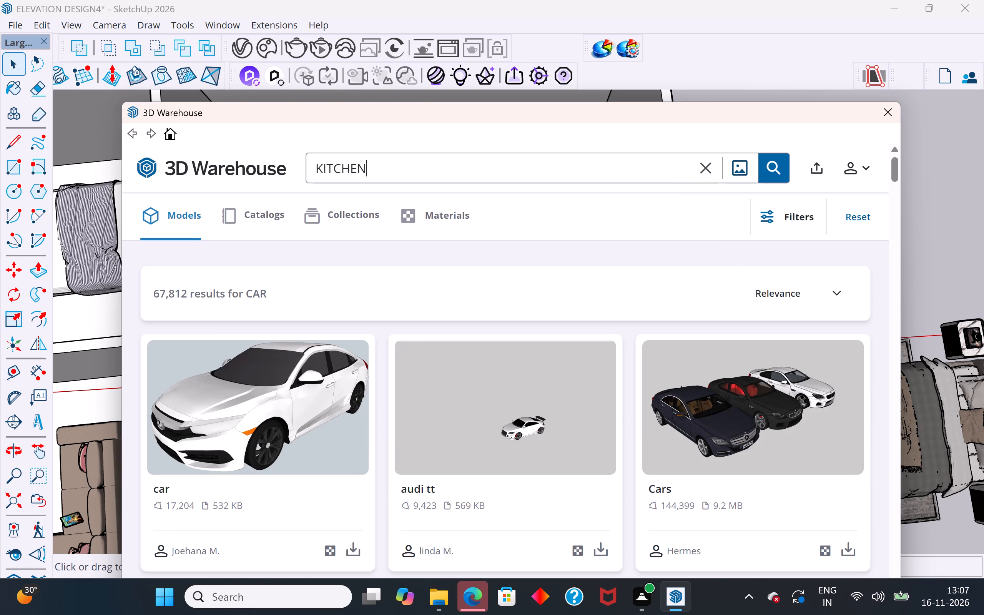
key("Return")
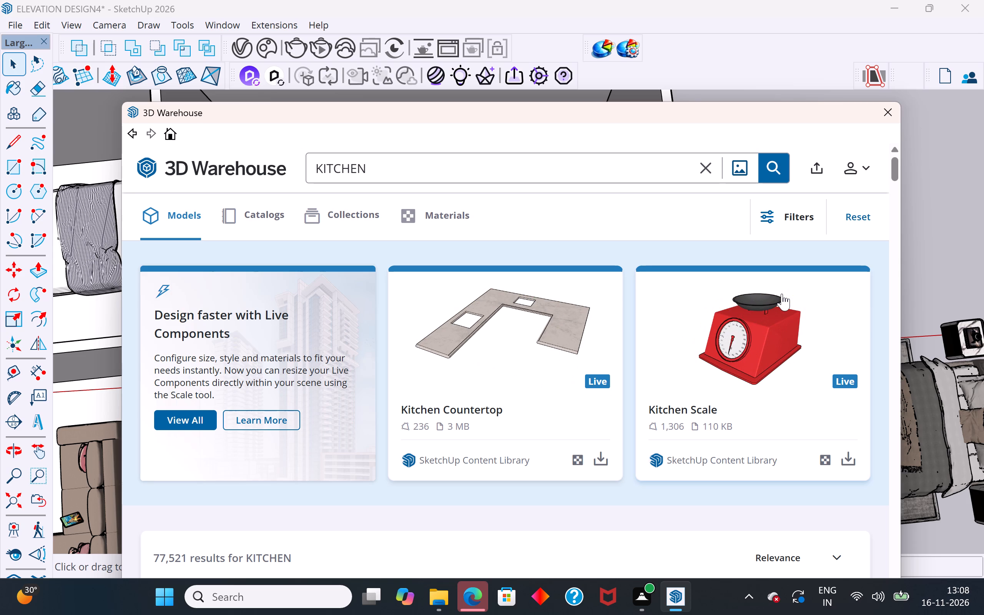
Browse the first KITCHEN models in the 3D Warehouse and compare them with the empty rooms of the house.
scroll(491, 413, "down", 2)
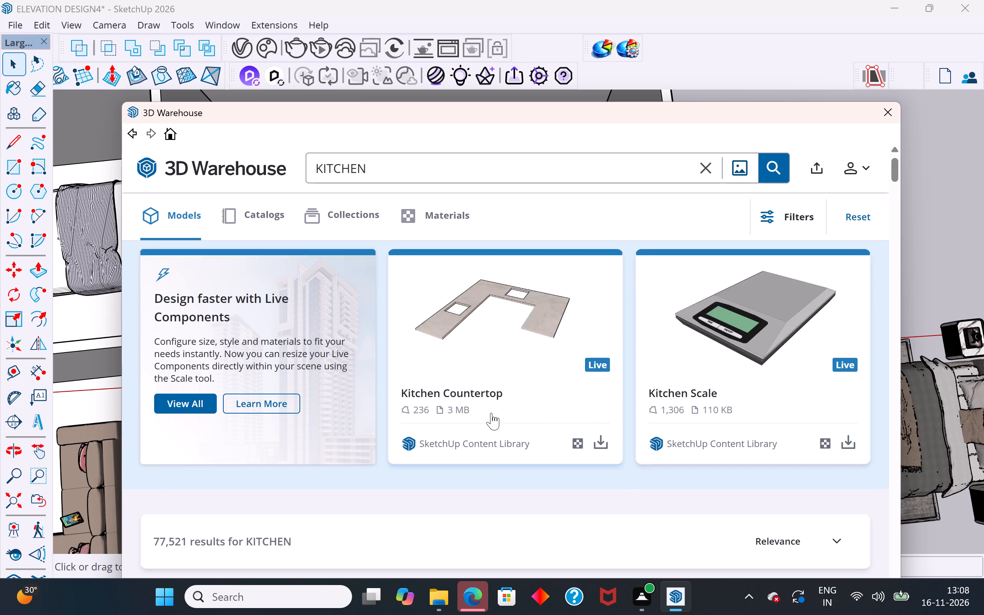
scroll(491, 413, "down", 4)
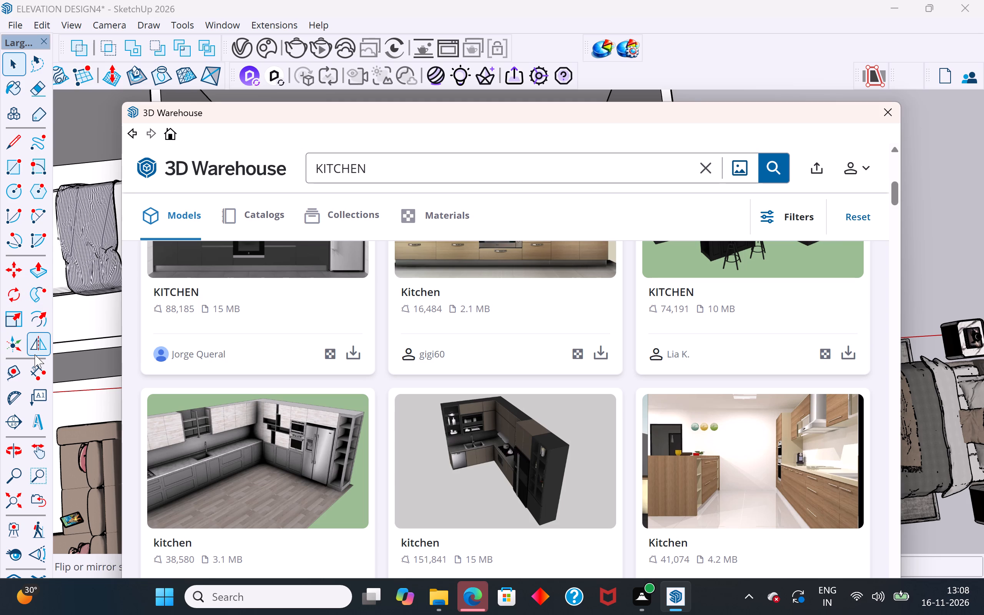
scroll(376, 438, "down", 3)
scroll(476, 450, "down", 2)
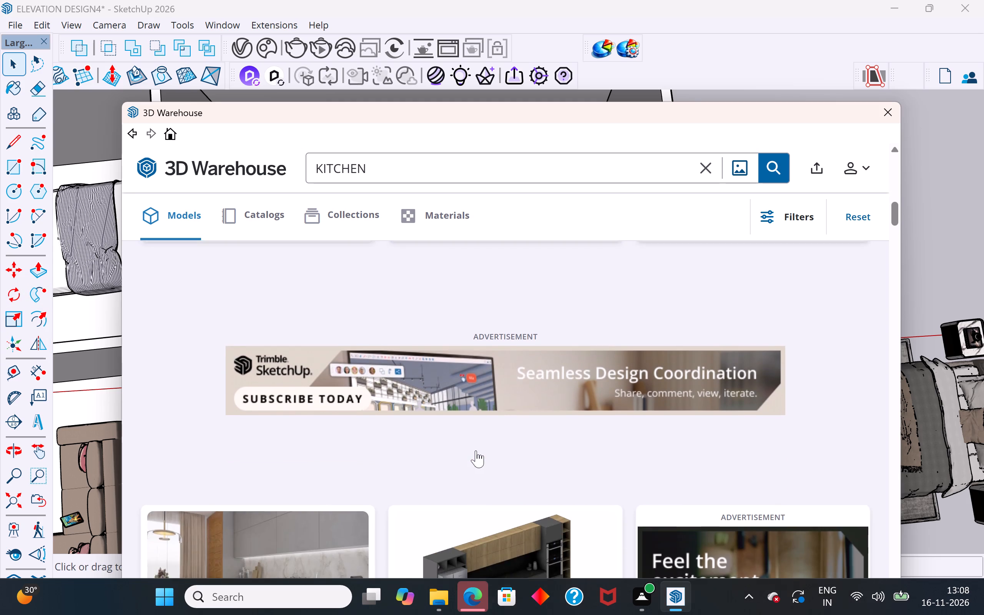
scroll(476, 450, "down", 1)
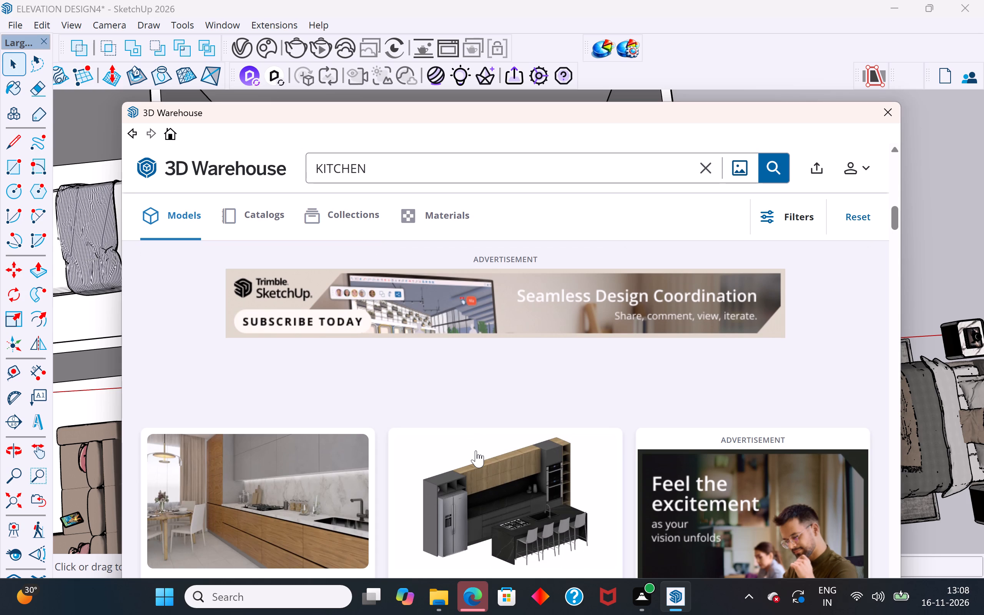
scroll(411, 451, "down", 3)
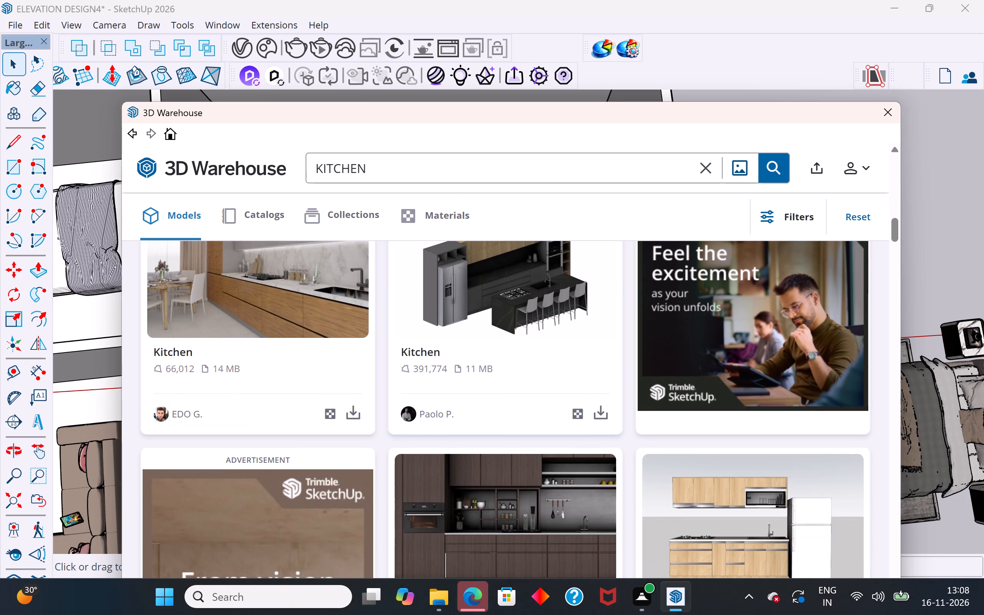
left_click_drag(507, 113, 603, 549)
scroll(497, 312, "down", 4)
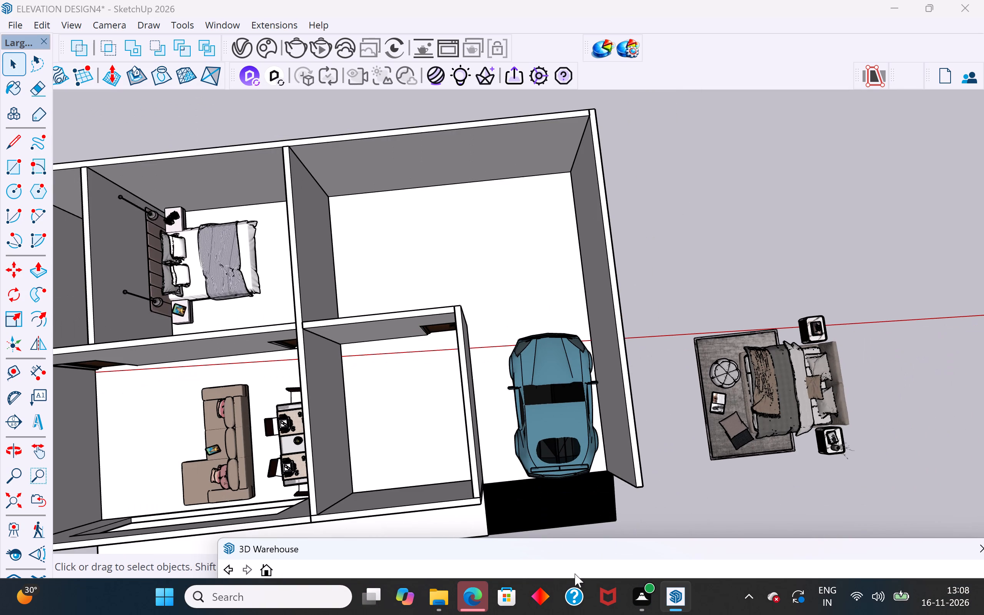
left_click_drag(585, 562, 572, 509)
left_click_drag(585, 545, 506, 239)
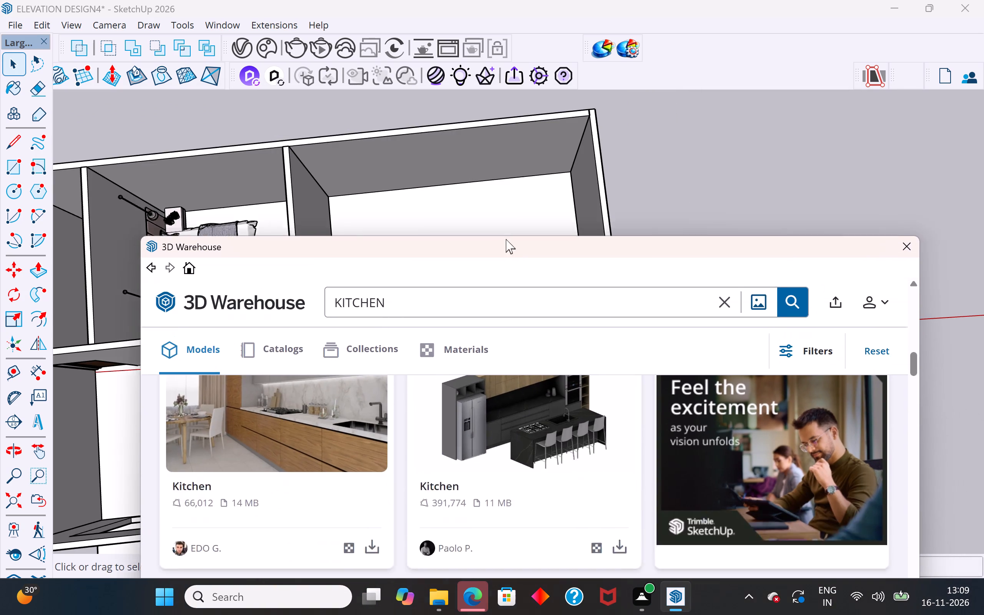
left_click_drag(506, 239, 492, 152)
Look further through the KITCHEN models for a complete kitchen that suits the house.
scroll(476, 461, "down", 6)
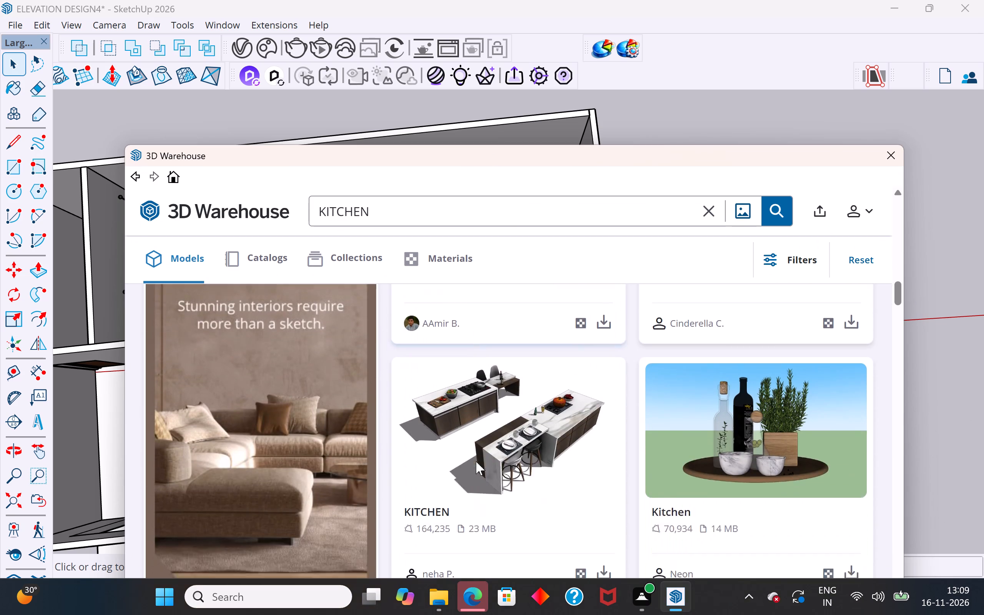
scroll(487, 317, "up", 1)
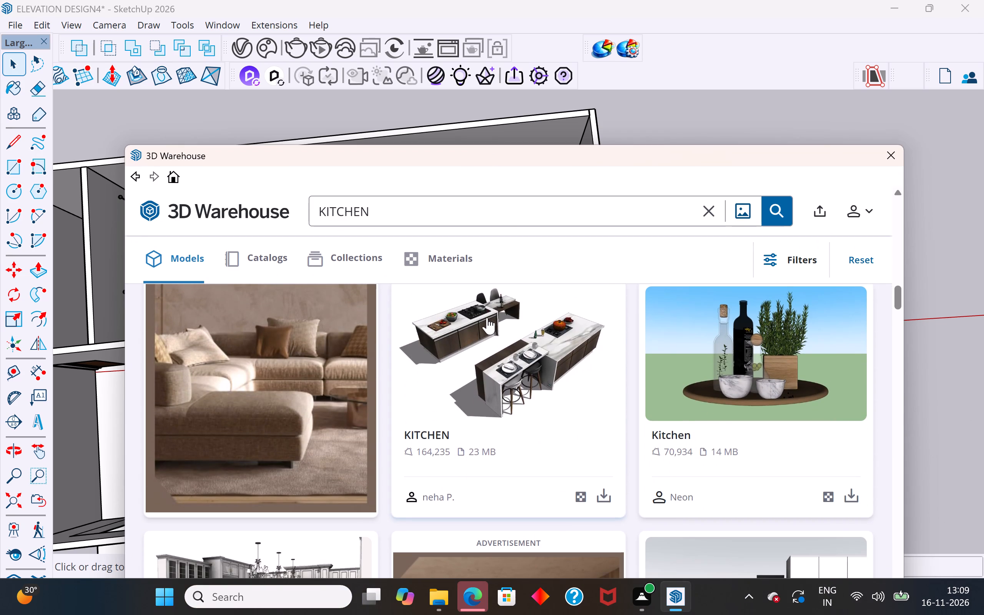
scroll(487, 317, "up", 2)
scroll(474, 469, "down", 1)
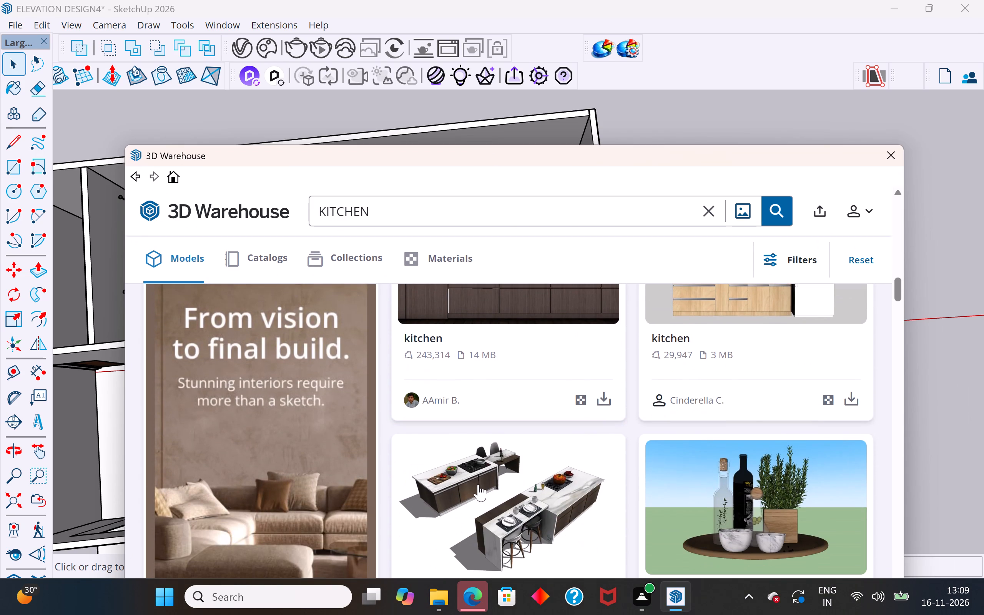
scroll(475, 482, "up", 2)
scroll(475, 482, "down", 3)
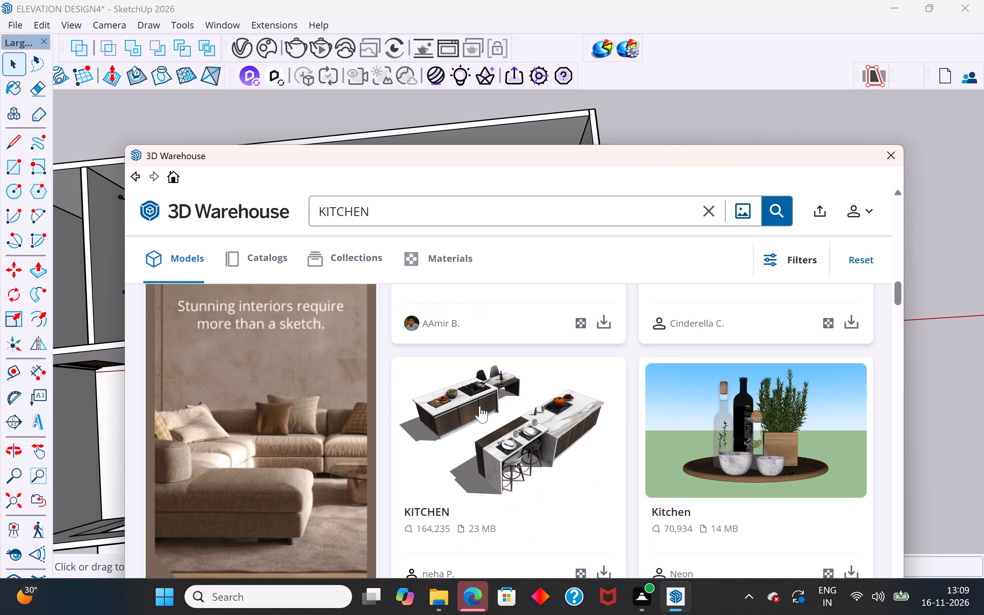
scroll(480, 406, "down", 1)
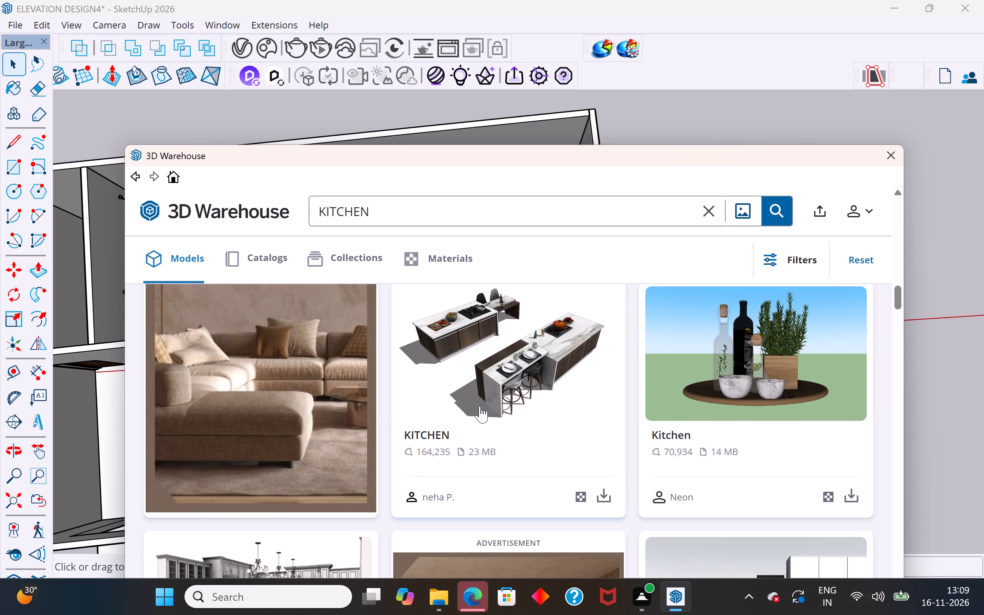
scroll(436, 428, "down", 2)
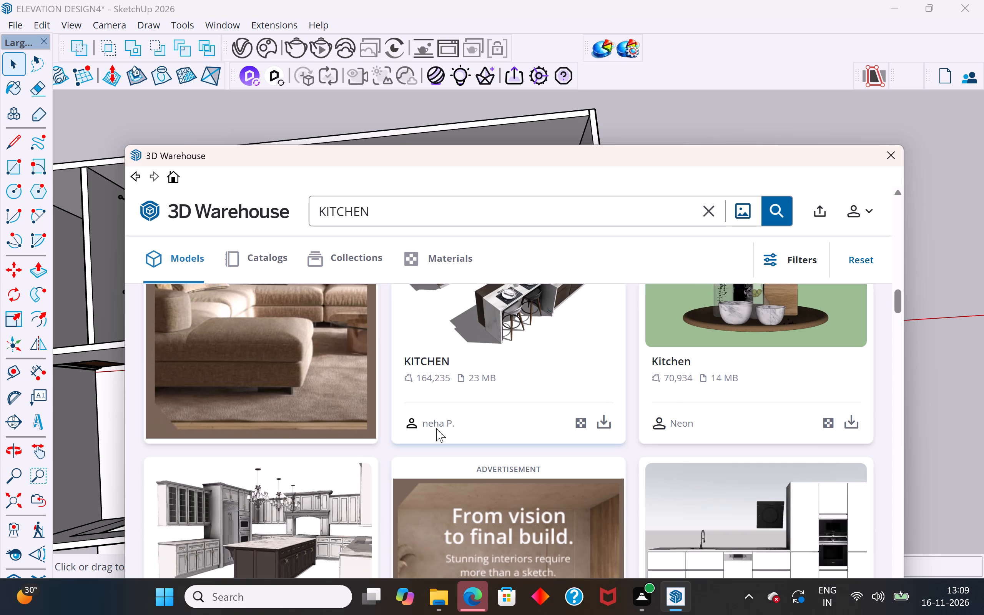
scroll(436, 428, "down", 5)
scroll(436, 428, "up", 1)
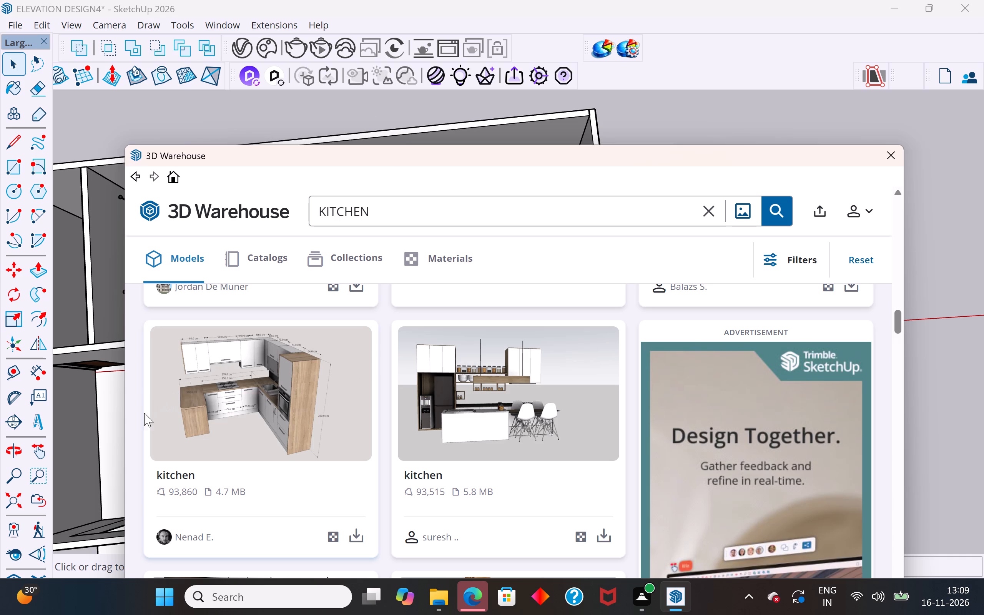
scroll(376, 420, "down", 4)
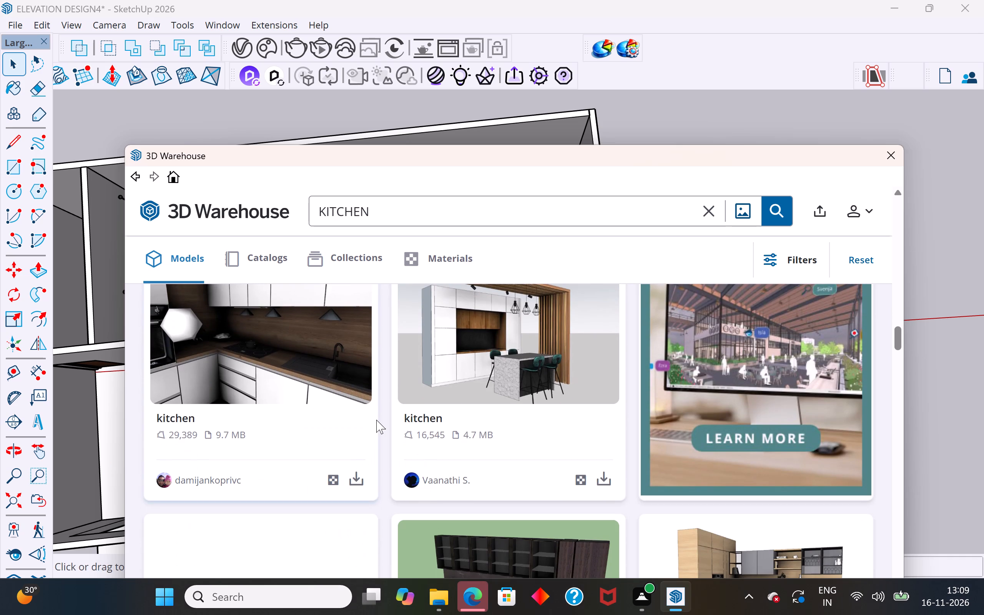
scroll(376, 420, "down", 5)
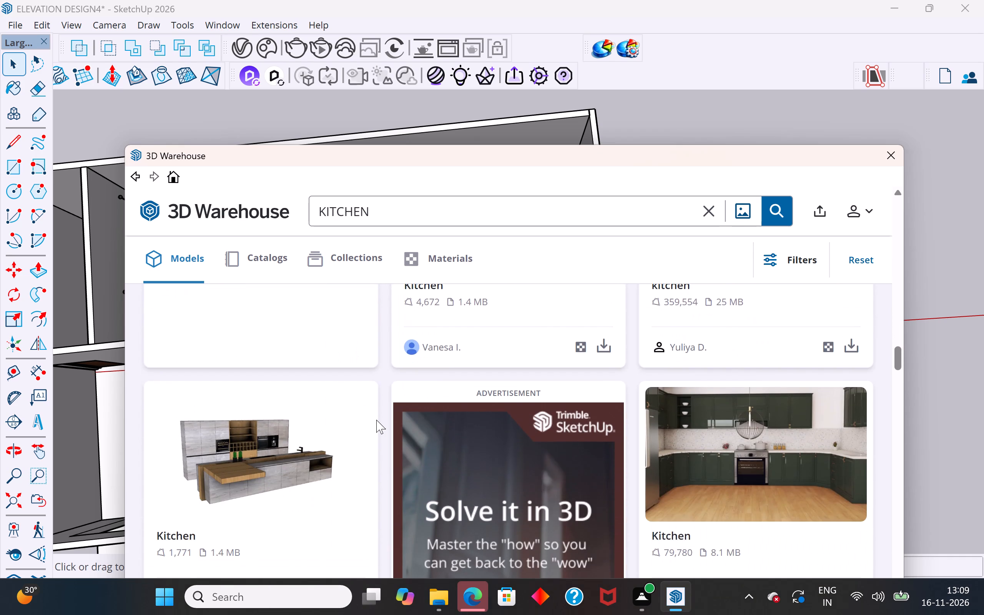
scroll(376, 420, "down", 2)
scroll(578, 448, "up", 2)
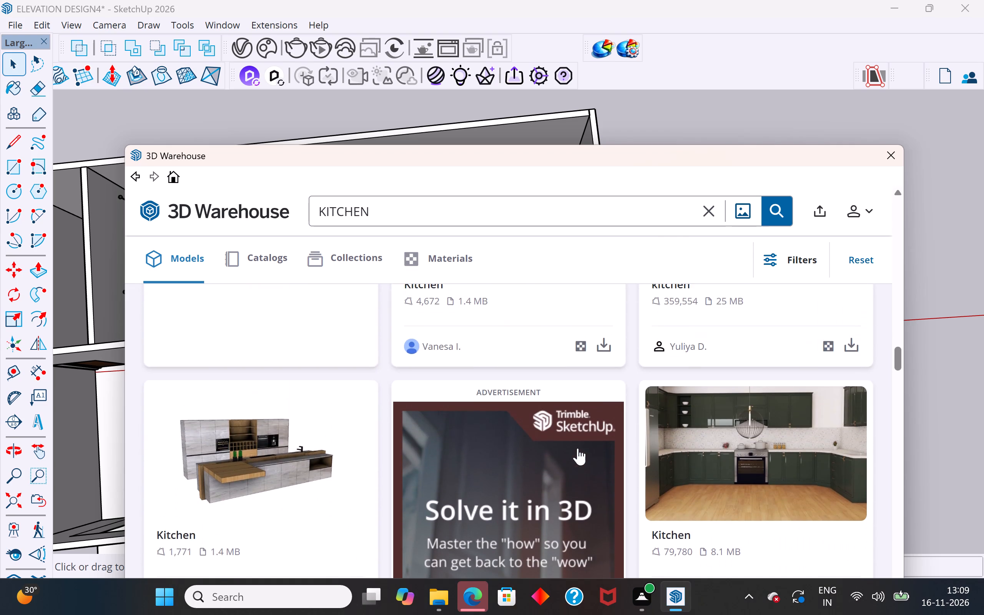
scroll(578, 448, "down", 7)
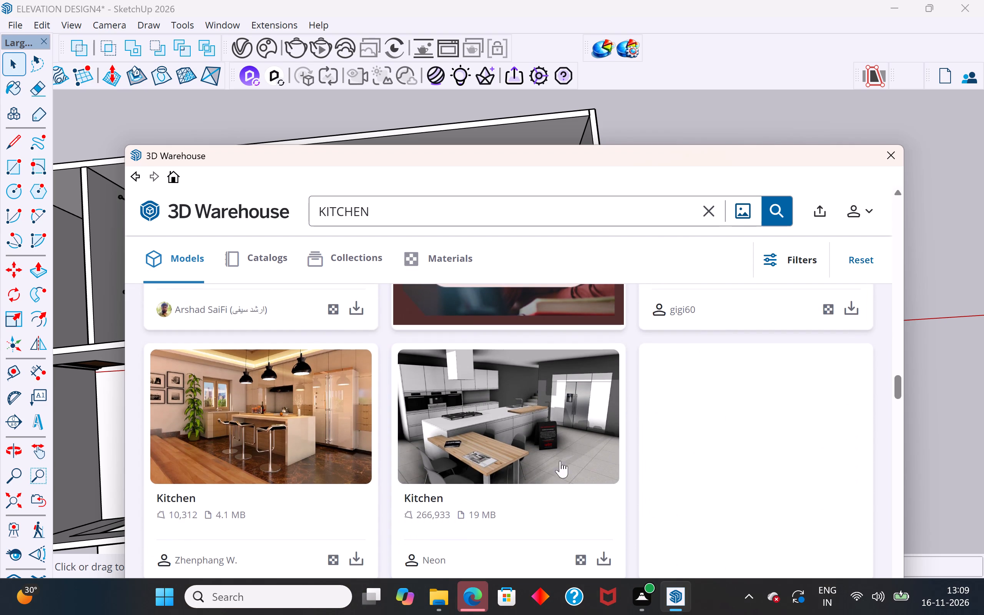
scroll(521, 471, "down", 4)
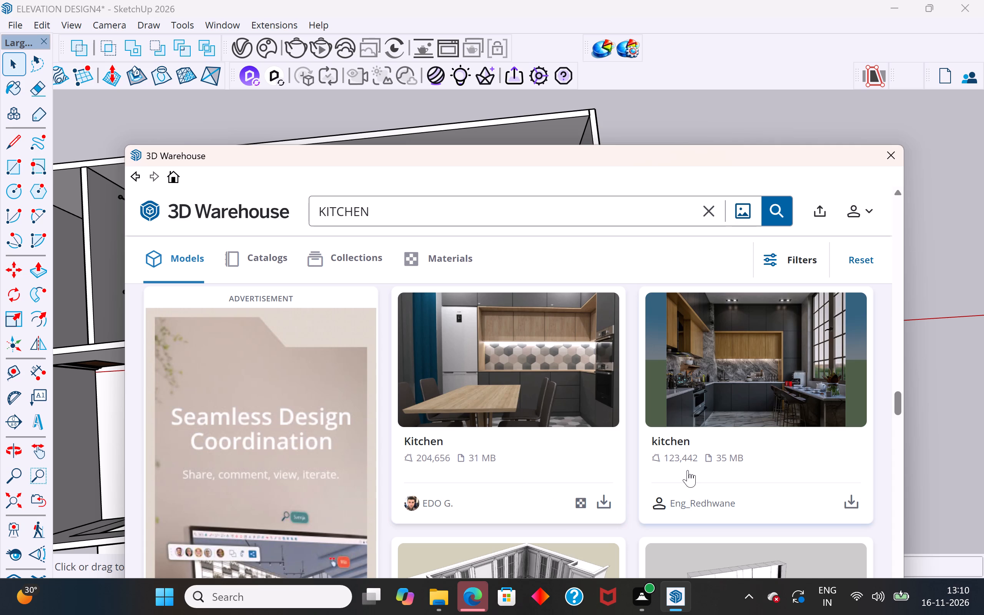
Request the 35 MB kitchen with dark cabinets and a tall window, unlock 3 more downloads with the short video, and decline the subscription.
left_click_drag(669, 157, 582, 132)
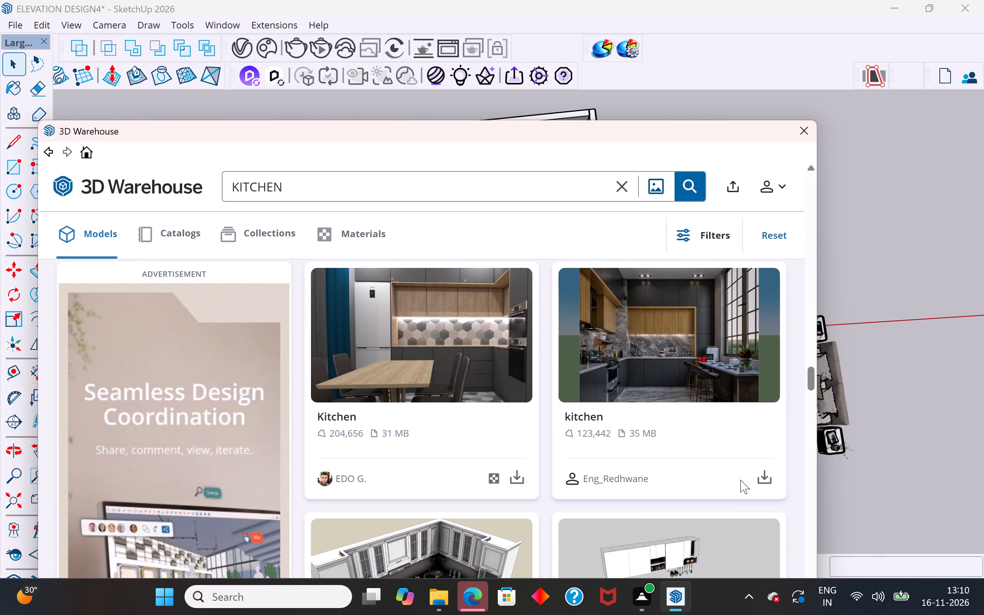
left_click(769, 478)
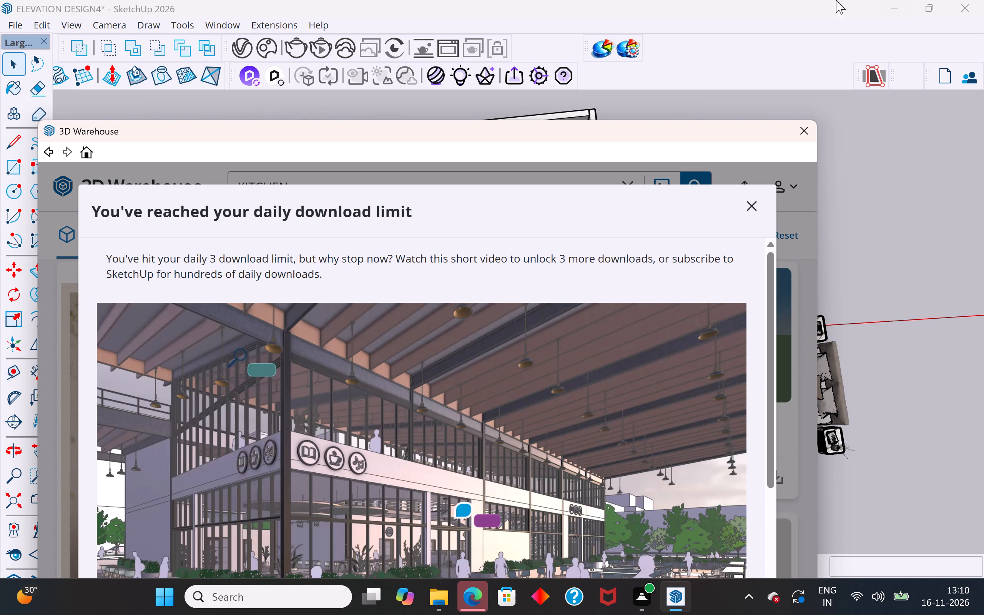
left_click_drag(509, 194, 535, 74)
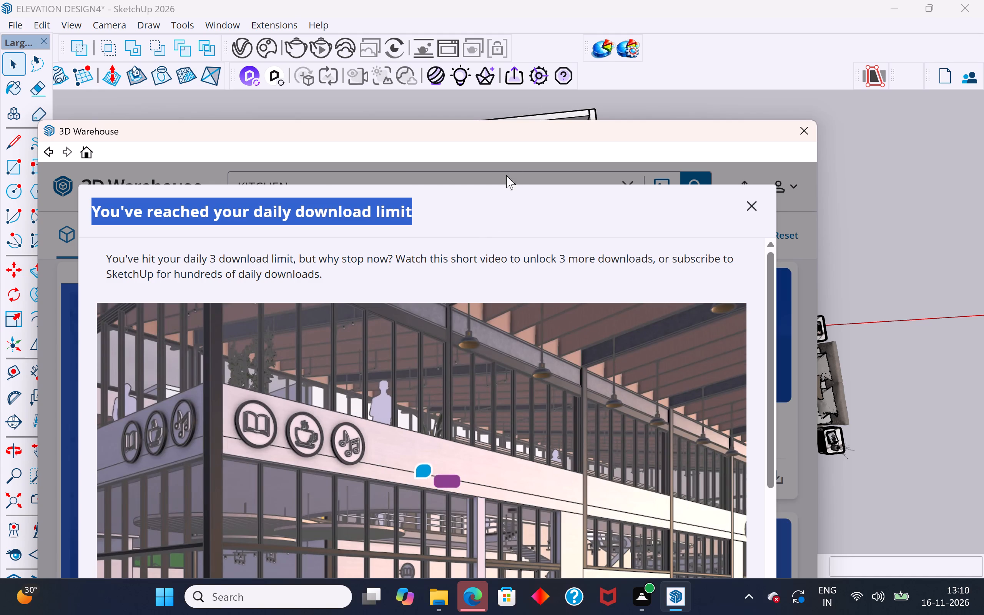
left_click_drag(506, 197, 525, 170)
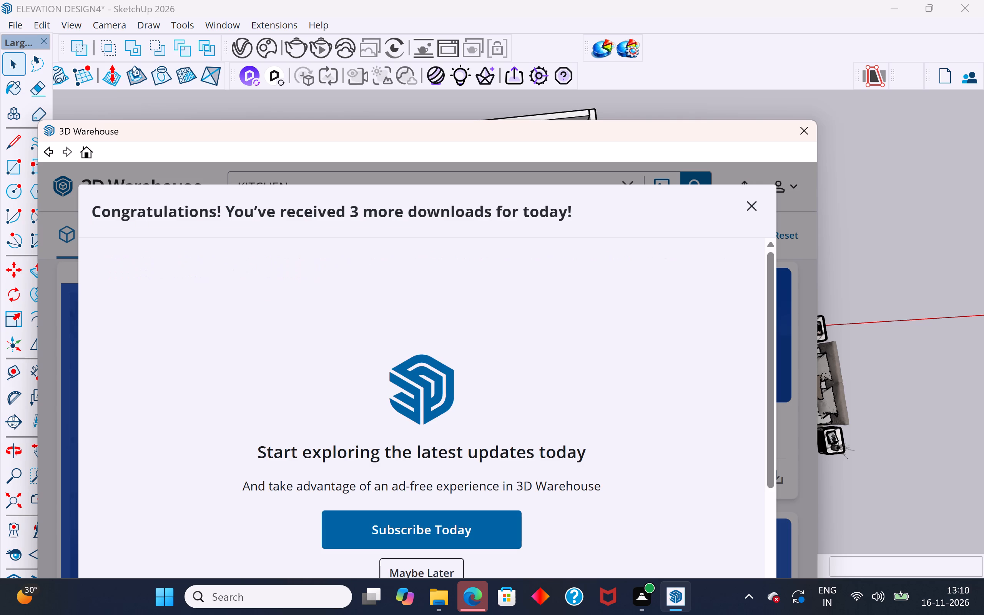
left_click(446, 571)
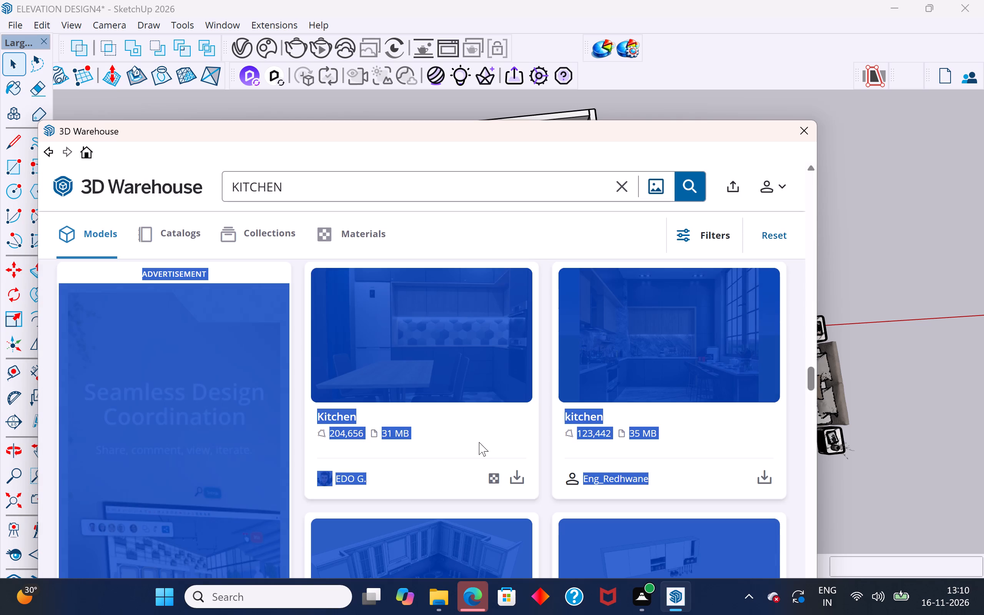
Download the 35 MB dark-cabinet kitchen with the tall window directly into the house model.
left_click_drag(543, 135, 580, 75)
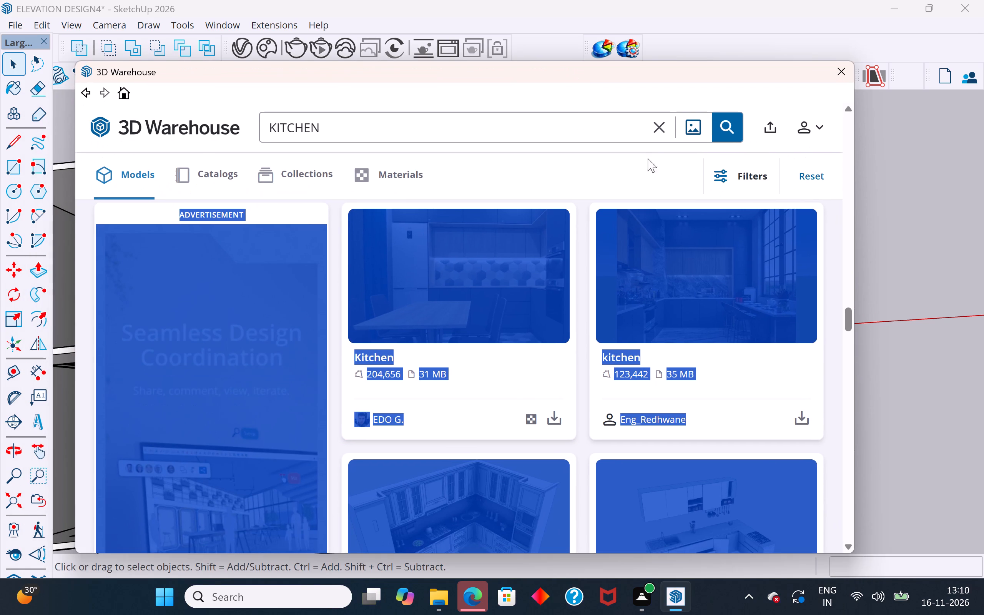
left_click(672, 97)
left_click(819, 369)
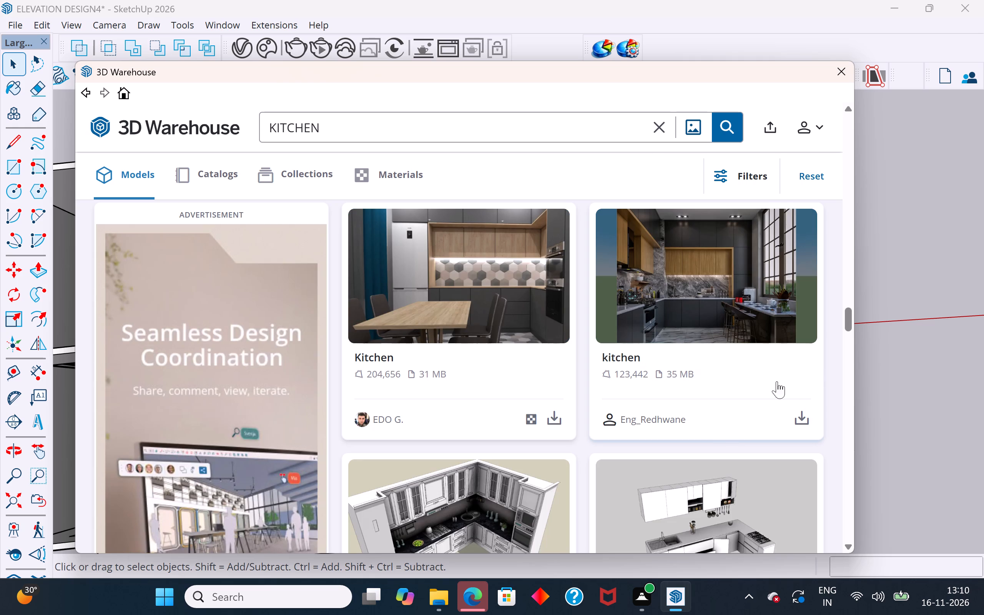
left_click(805, 419)
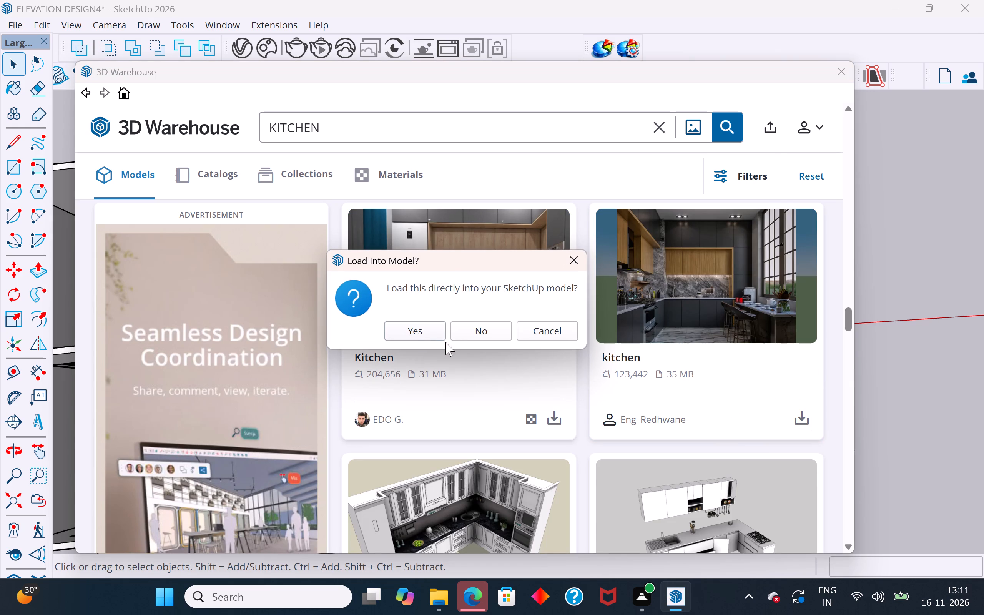
left_click(423, 329)
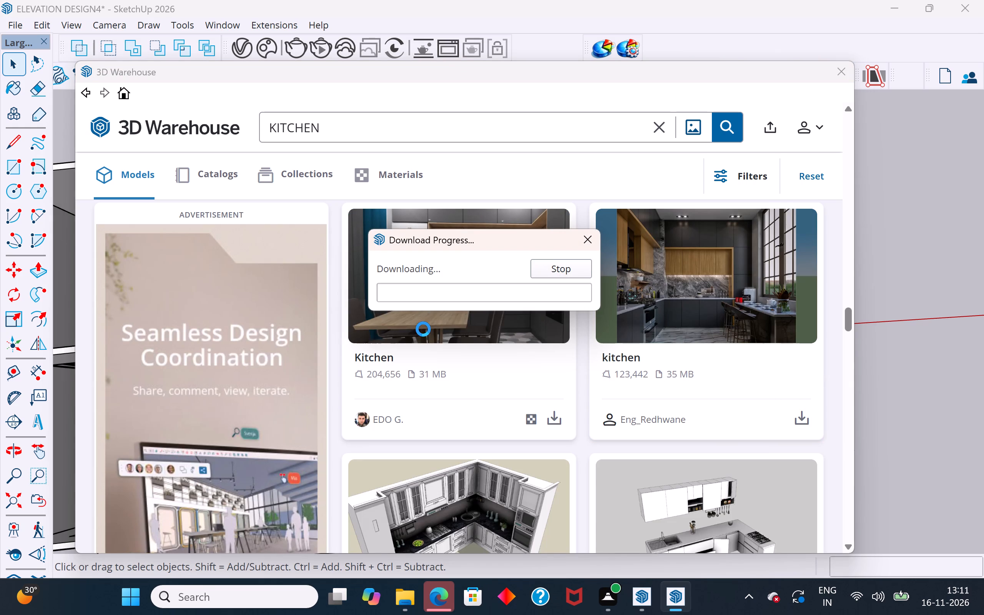